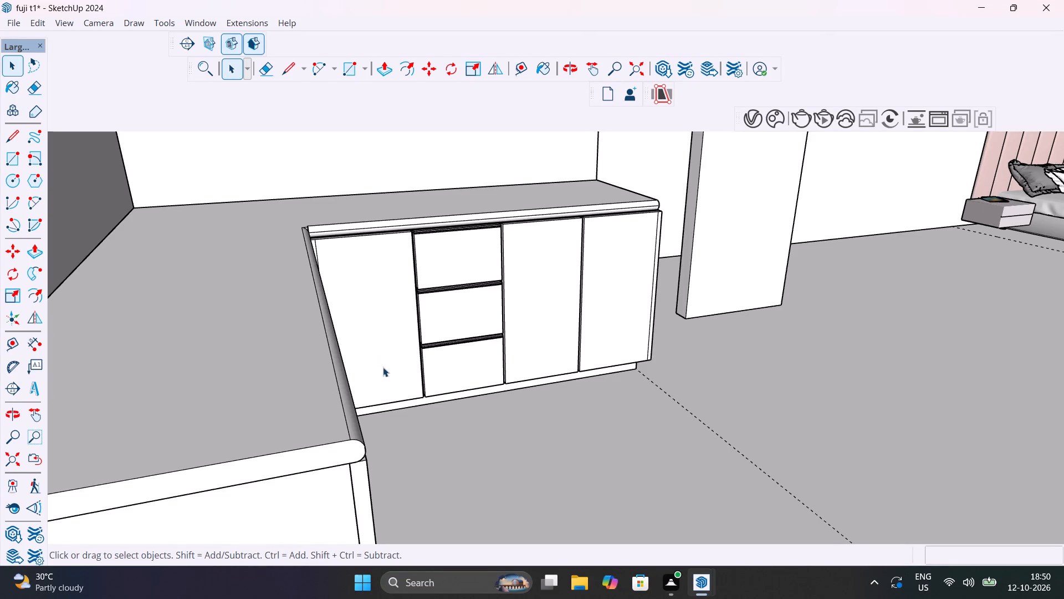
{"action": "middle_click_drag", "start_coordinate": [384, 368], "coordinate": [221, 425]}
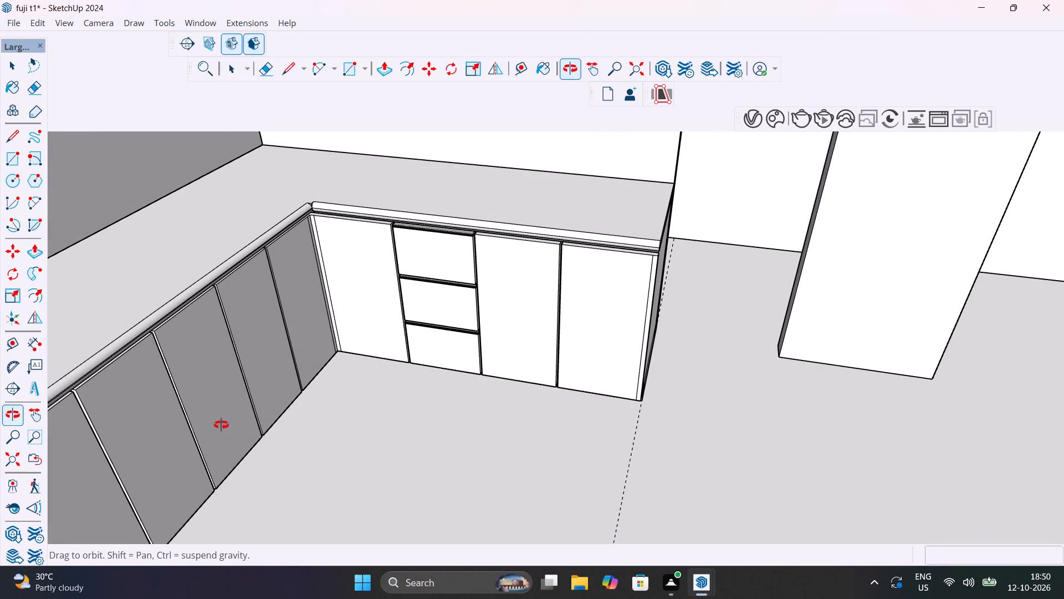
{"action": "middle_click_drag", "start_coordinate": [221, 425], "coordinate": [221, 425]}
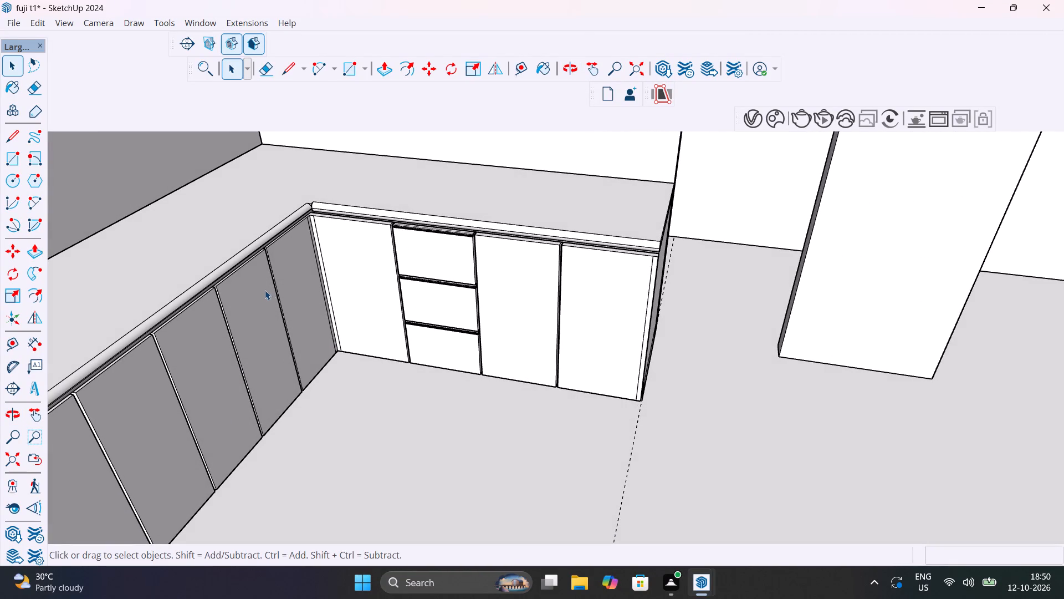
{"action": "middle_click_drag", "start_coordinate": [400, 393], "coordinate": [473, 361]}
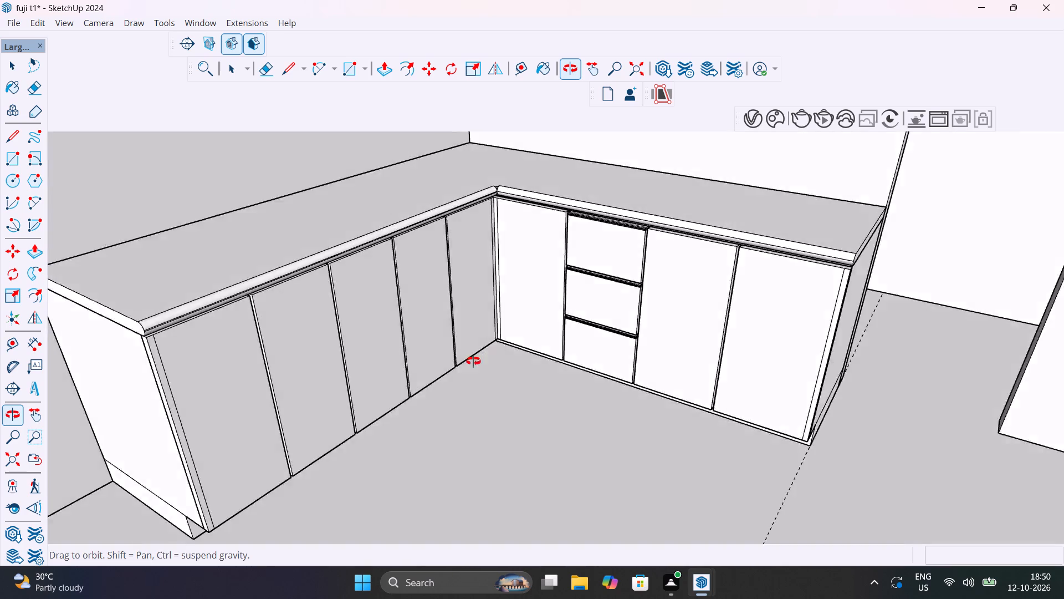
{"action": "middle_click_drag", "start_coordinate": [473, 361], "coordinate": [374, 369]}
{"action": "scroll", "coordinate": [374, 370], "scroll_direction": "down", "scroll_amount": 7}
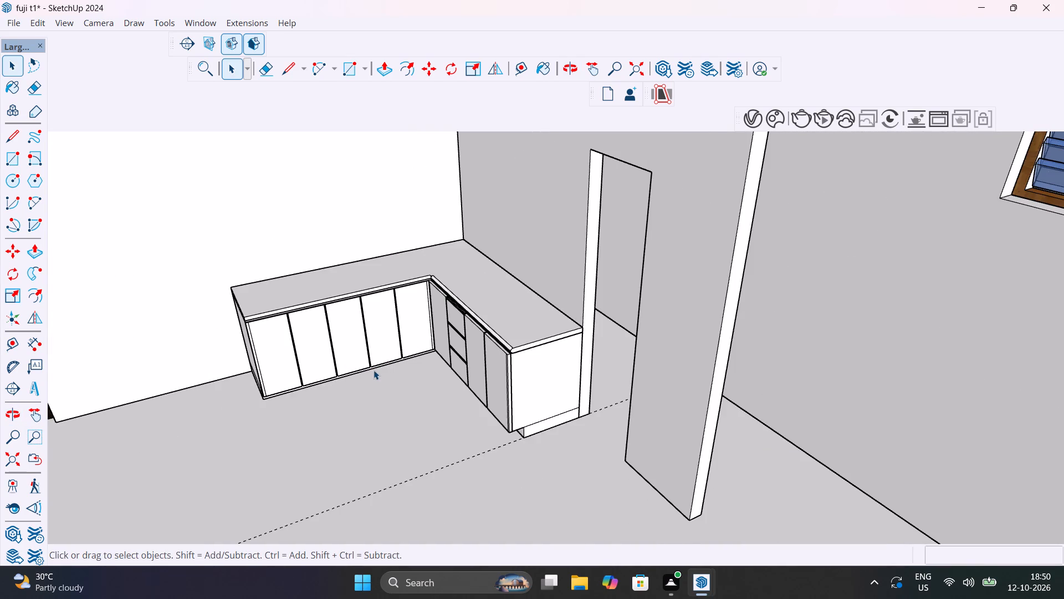
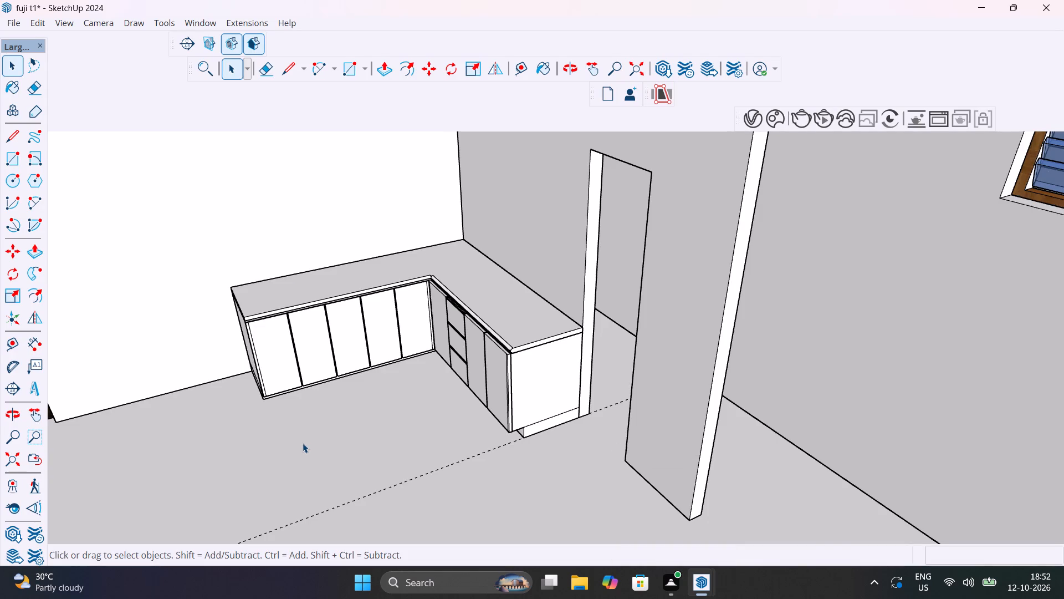
Examine the L-shaped base cabinets and countertop together with the surrounding kitchen walls and doorway.
{"action": "scroll", "coordinate": [266, 439], "scroll_direction": "down", "scroll_amount": 6}
{"action": "middle_click_drag", "start_coordinate": [271, 441], "coordinate": [470, 384]}
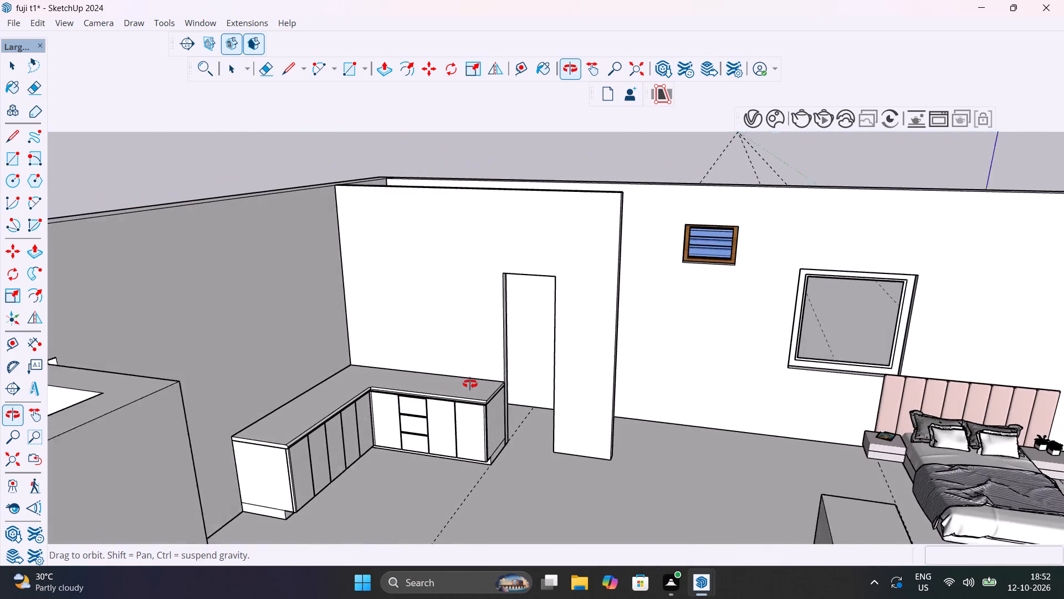
{"action": "middle_click_drag", "start_coordinate": [470, 384], "coordinate": [433, 483]}
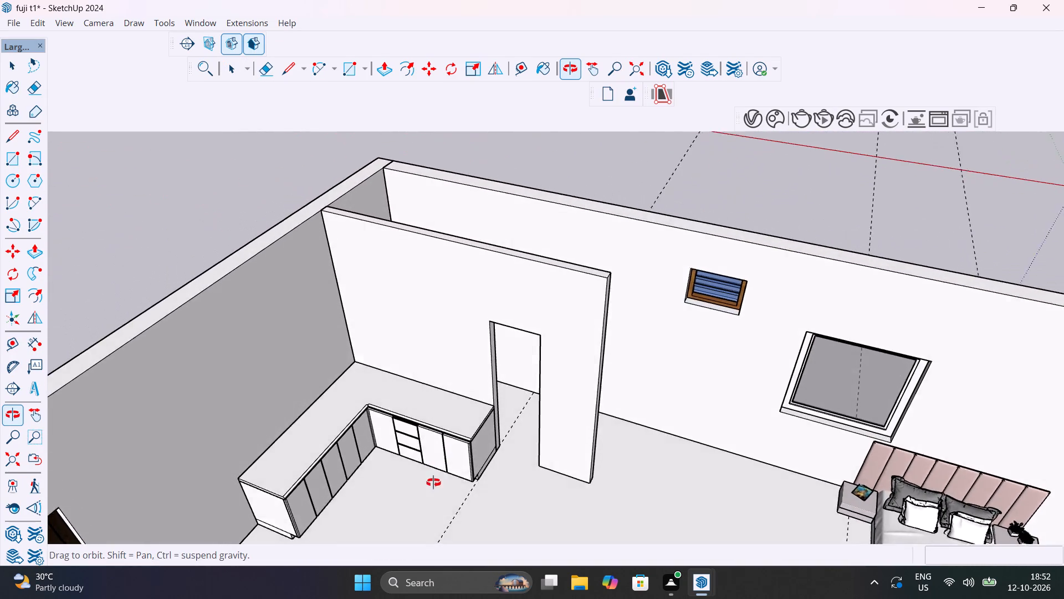
{"action": "middle_click_drag", "start_coordinate": [433, 483], "coordinate": [503, 458]}
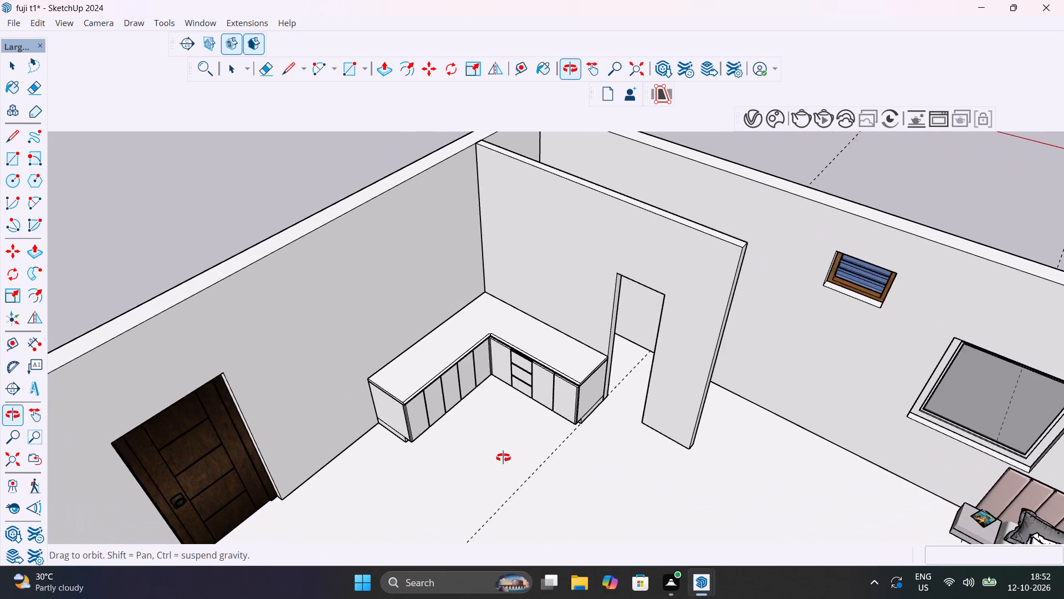
{"action": "middle_click_drag", "start_coordinate": [503, 458], "coordinate": [527, 430]}
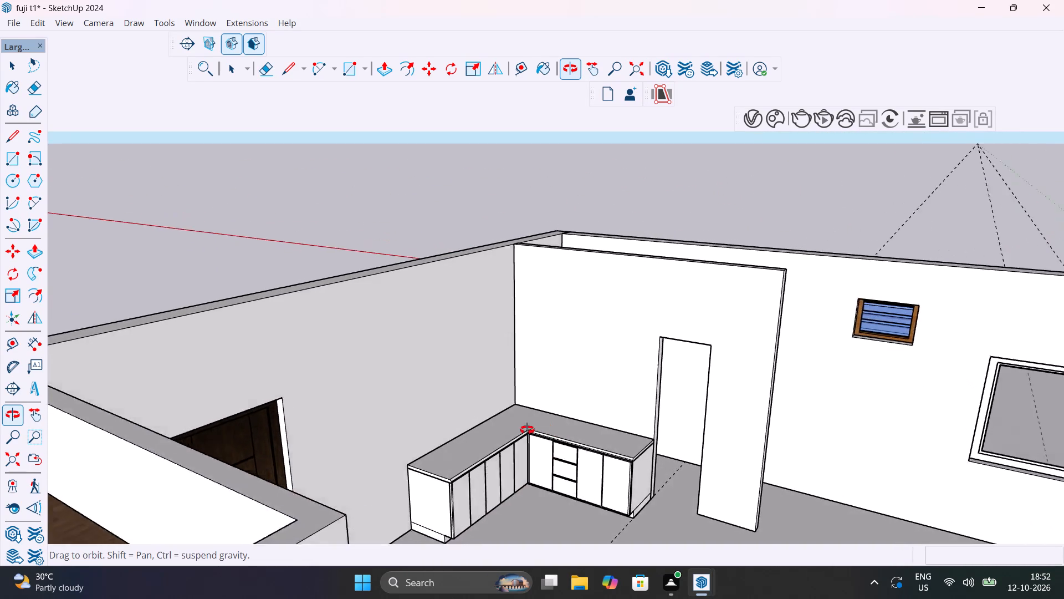
{"action": "middle_click_drag", "start_coordinate": [527, 430], "coordinate": [487, 438]}
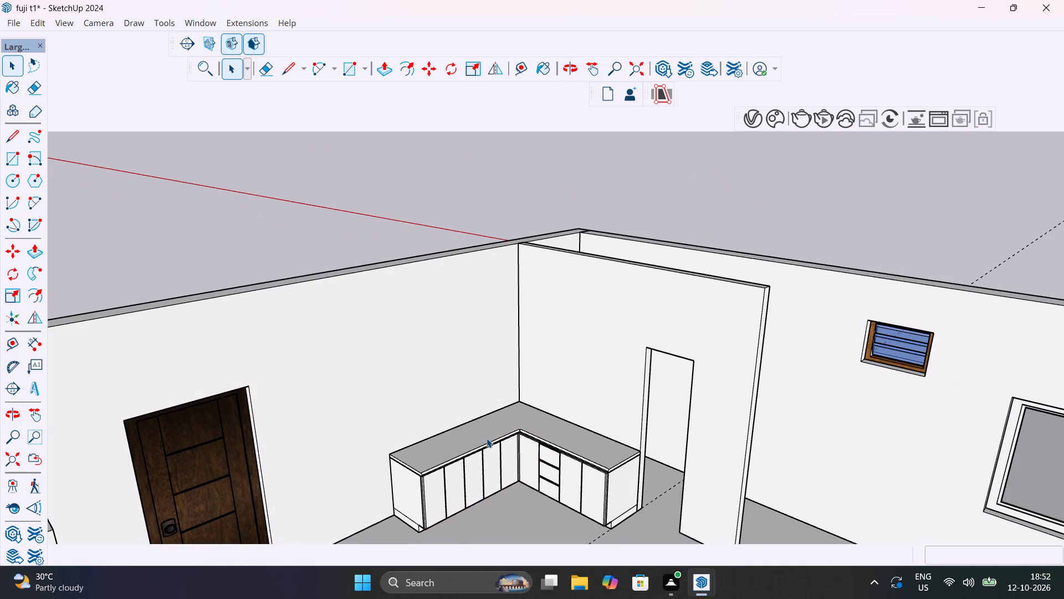
{"action": "middle_click_drag", "start_coordinate": [459, 459], "coordinate": [403, 456], "text": "shift"}
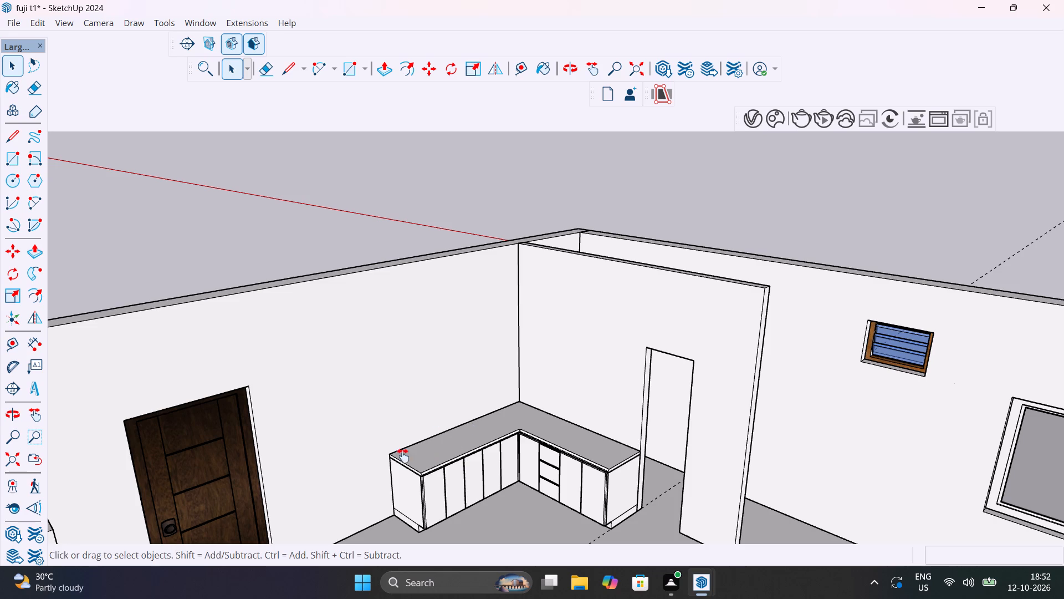
{"action": "middle_click_drag", "start_coordinate": [403, 456], "coordinate": [426, 474], "text": "shift"}
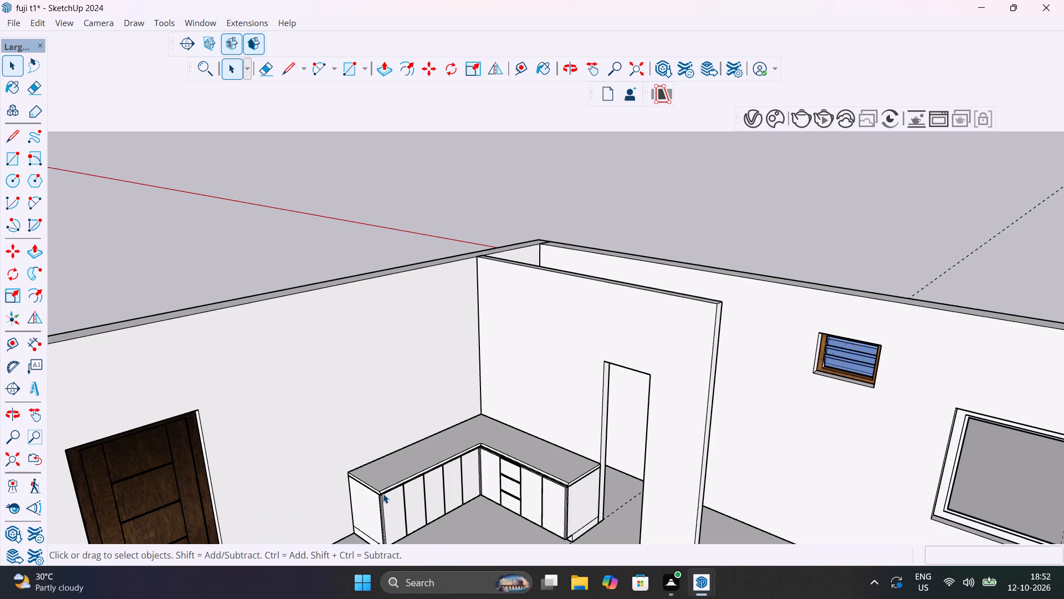
{"action": "middle_click_drag", "start_coordinate": [381, 487], "coordinate": [269, 465], "text": "shift"}
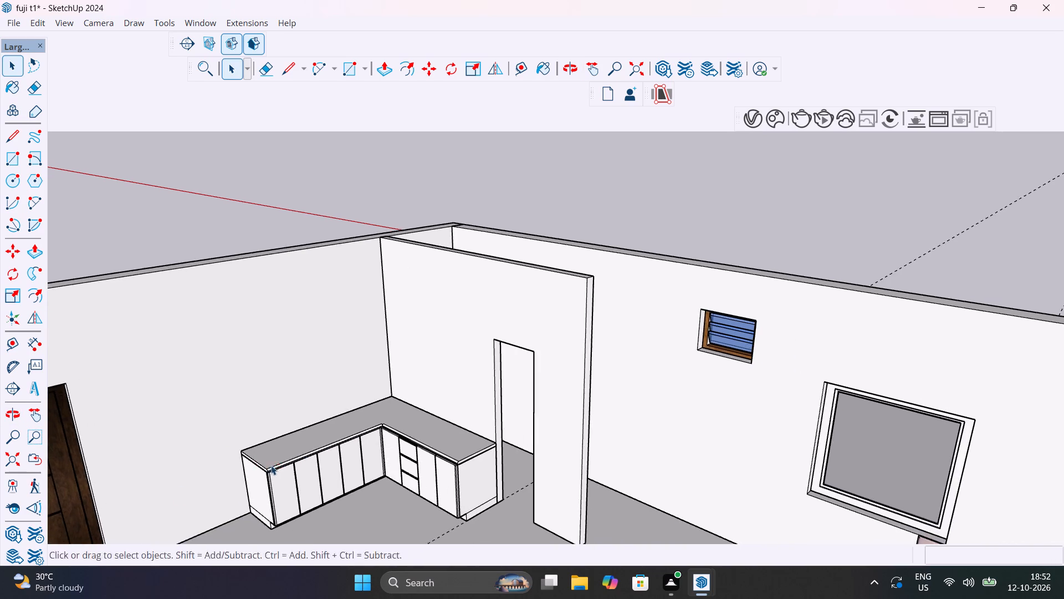
Unhide all hidden objects in the apartment model.
{"action": "scroll", "coordinate": [272, 465], "scroll_direction": "down", "scroll_amount": 13}
{"action": "middle_click_drag", "start_coordinate": [317, 486], "coordinate": [383, 518]}
{"action": "left_click", "coordinate": [39, 24]}
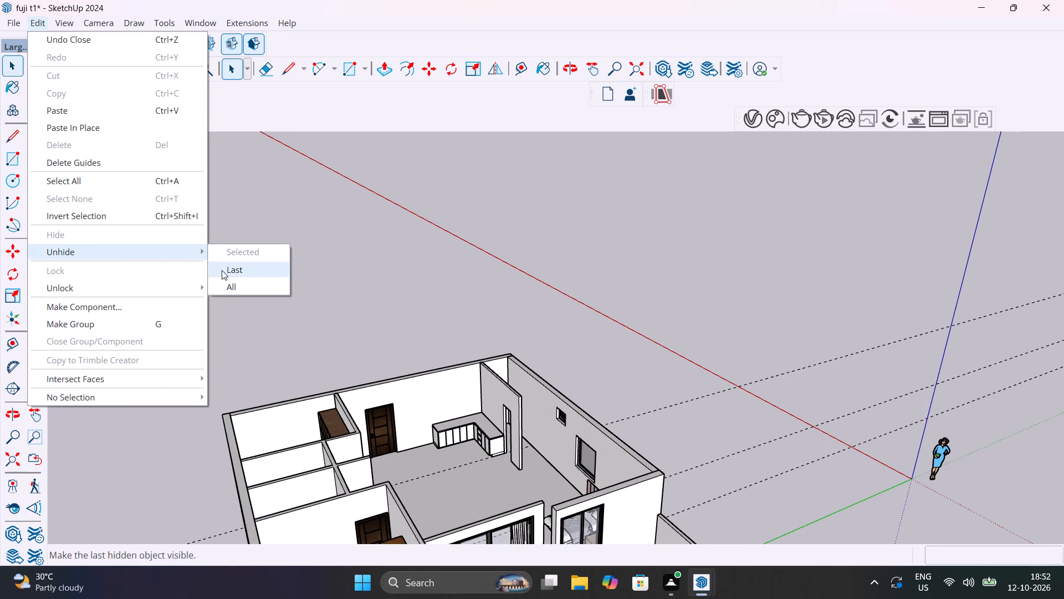
{"action": "left_click", "coordinate": [236, 286]}
Examine the whole apartment layout from several sides, including the bedrooms, the central hall and the kitchen with its base cabinets.
{"action": "scroll", "coordinate": [406, 356], "scroll_direction": "down", "scroll_amount": 1}
{"action": "middle_click_drag", "start_coordinate": [406, 356], "coordinate": [187, 287], "text": "shift"}
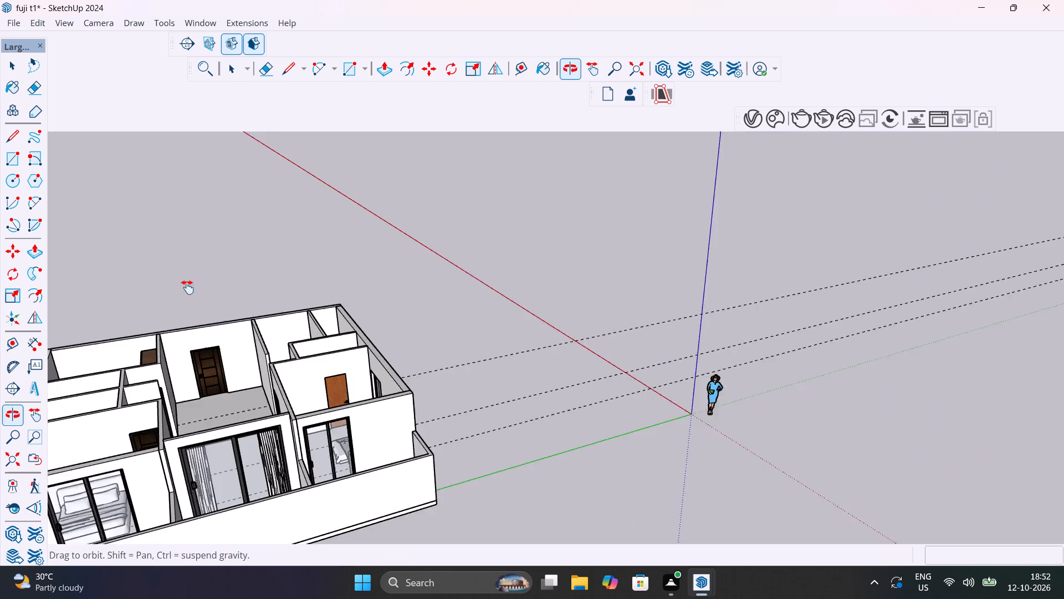
{"action": "middle_click_drag", "start_coordinate": [187, 287], "coordinate": [386, 301], "text": "shift"}
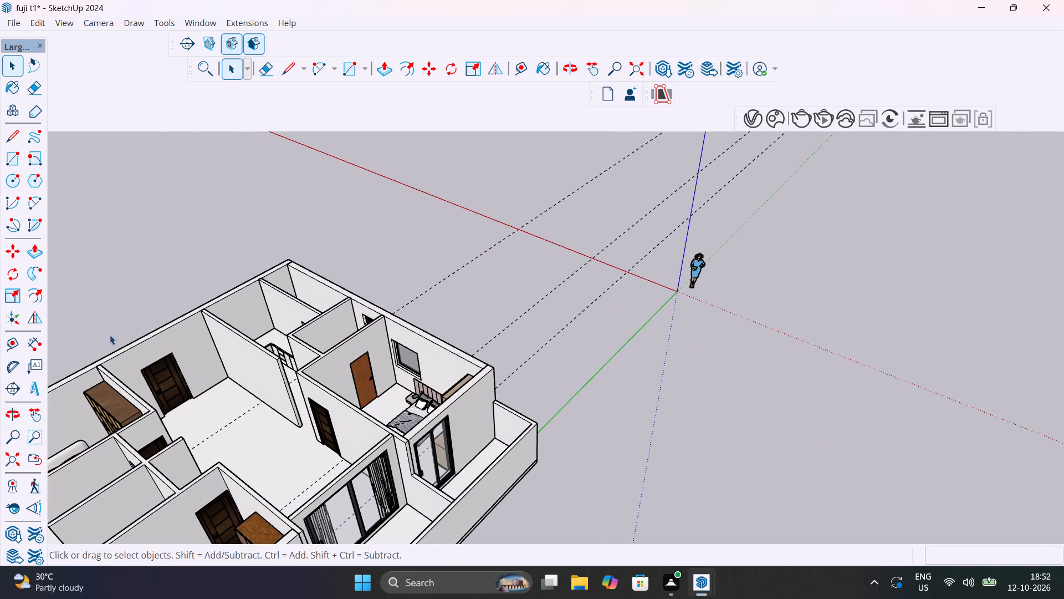
{"action": "scroll", "coordinate": [211, 388], "scroll_direction": "down", "scroll_amount": 7}
{"action": "middle_click_drag", "start_coordinate": [218, 403], "coordinate": [565, 229]}
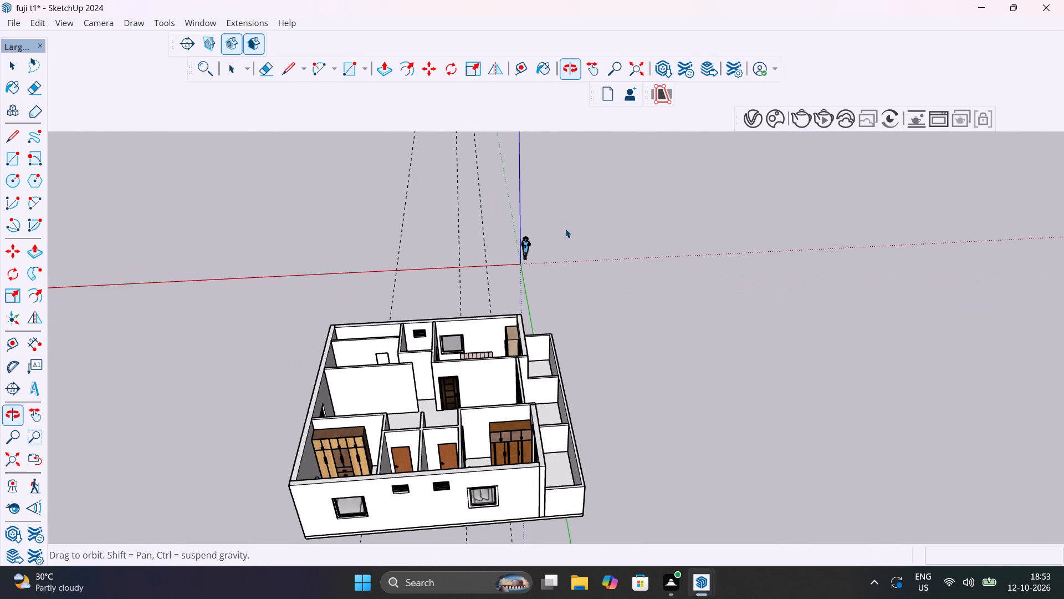
{"action": "scroll", "coordinate": [463, 387], "scroll_direction": "up", "scroll_amount": 6}
{"action": "middle_click_drag", "start_coordinate": [460, 395], "coordinate": [841, 420]}
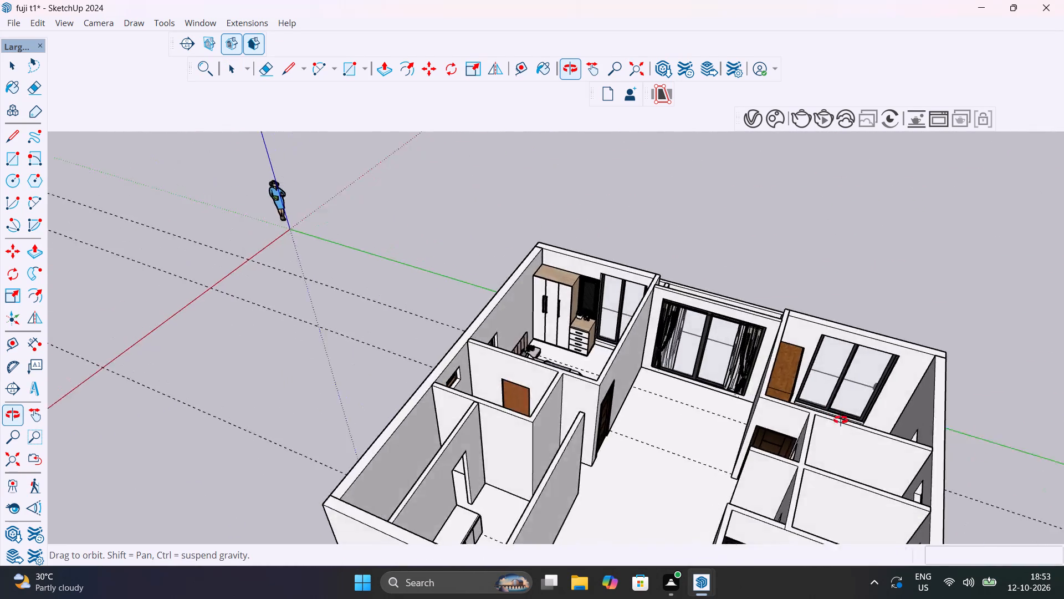
{"action": "middle_click_drag", "start_coordinate": [841, 420], "coordinate": [780, 372]}
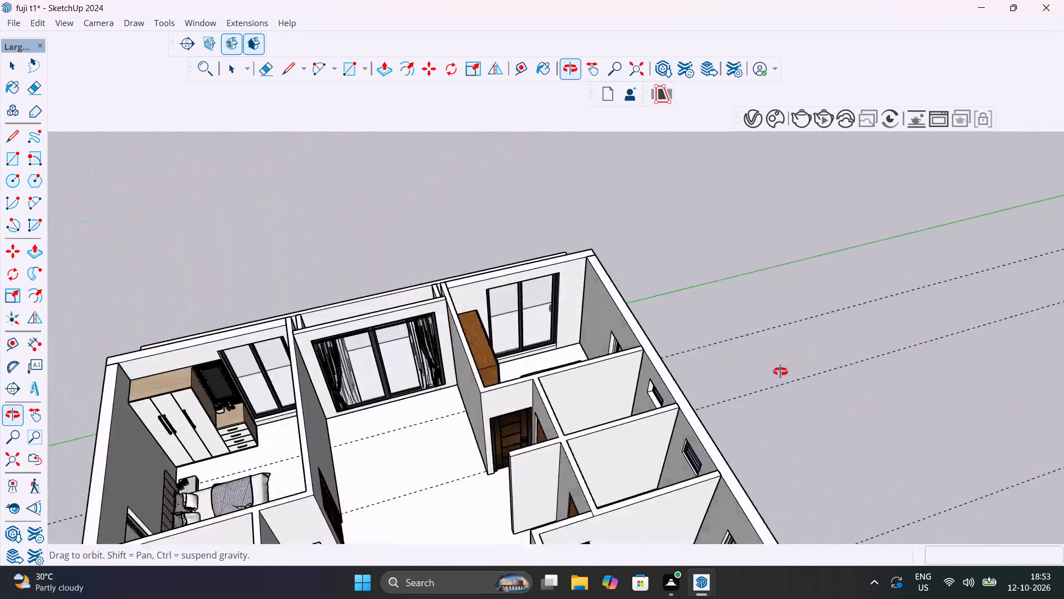
{"action": "middle_click_drag", "start_coordinate": [780, 372], "coordinate": [816, 350]}
{"action": "scroll", "coordinate": [545, 430], "scroll_direction": "down", "scroll_amount": 13}
{"action": "middle_click_drag", "start_coordinate": [546, 501], "coordinate": [477, 428], "text": "shift"}
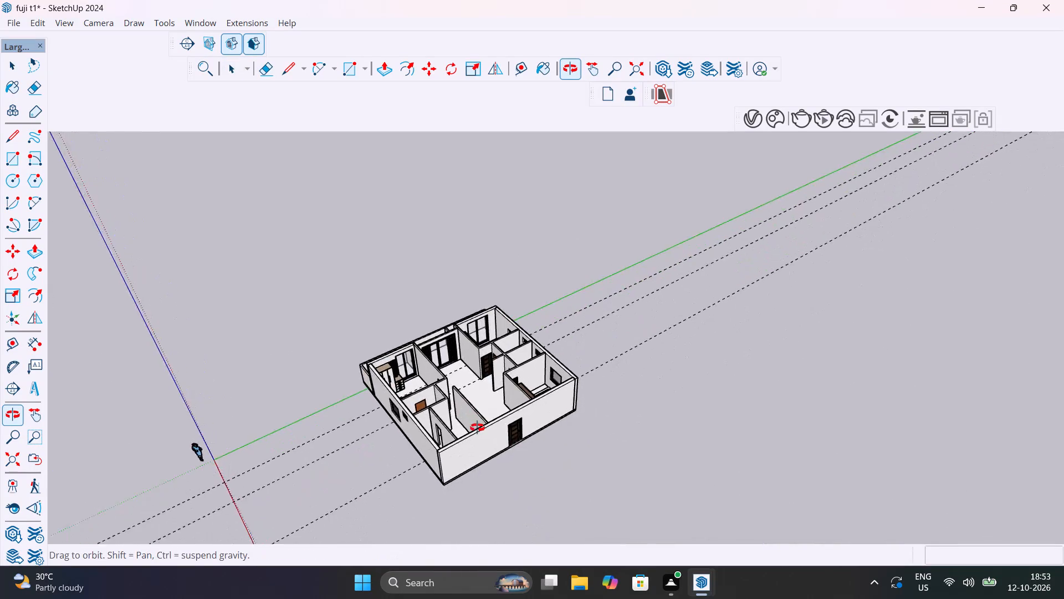
{"action": "middle_click_drag", "start_coordinate": [477, 428], "coordinate": [350, 461], "text": "shift"}
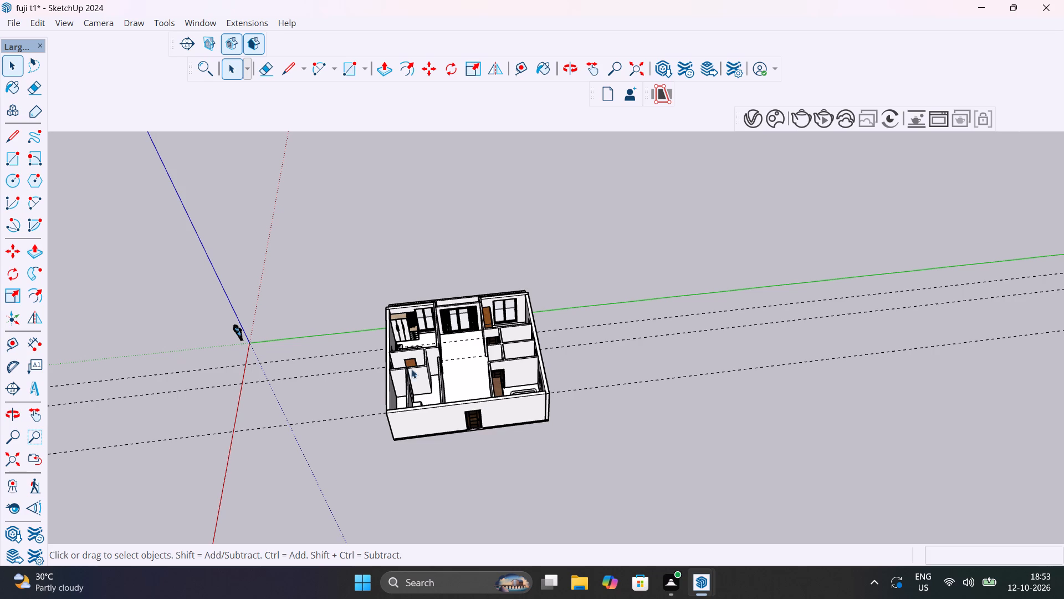
{"action": "scroll", "coordinate": [411, 367], "scroll_direction": "up", "scroll_amount": 17}
{"action": "middle_click_drag", "start_coordinate": [445, 372], "coordinate": [399, 510]}
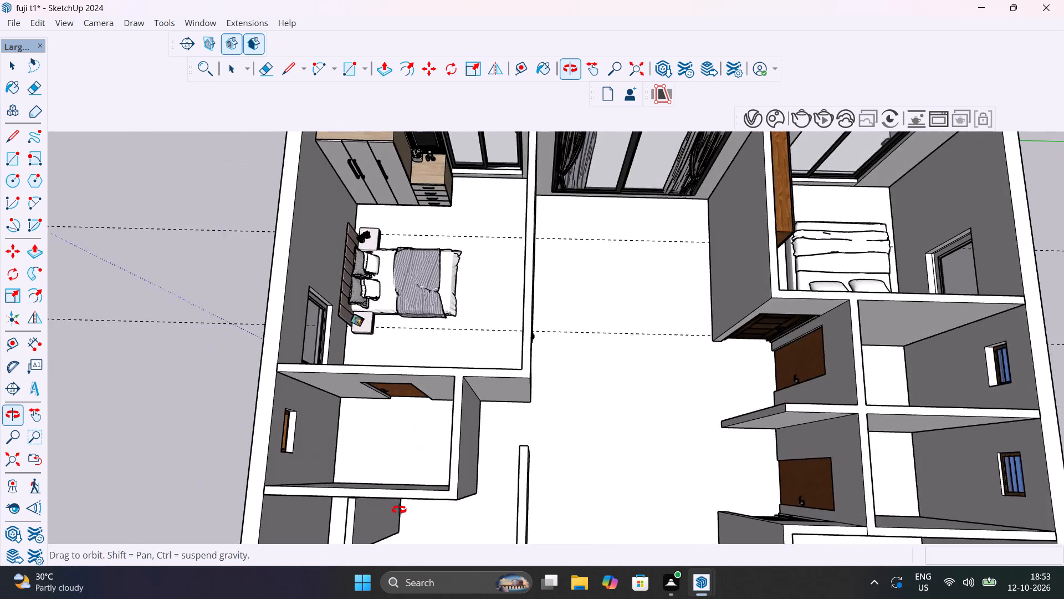
{"action": "middle_click_drag", "start_coordinate": [399, 510], "coordinate": [830, 402]}
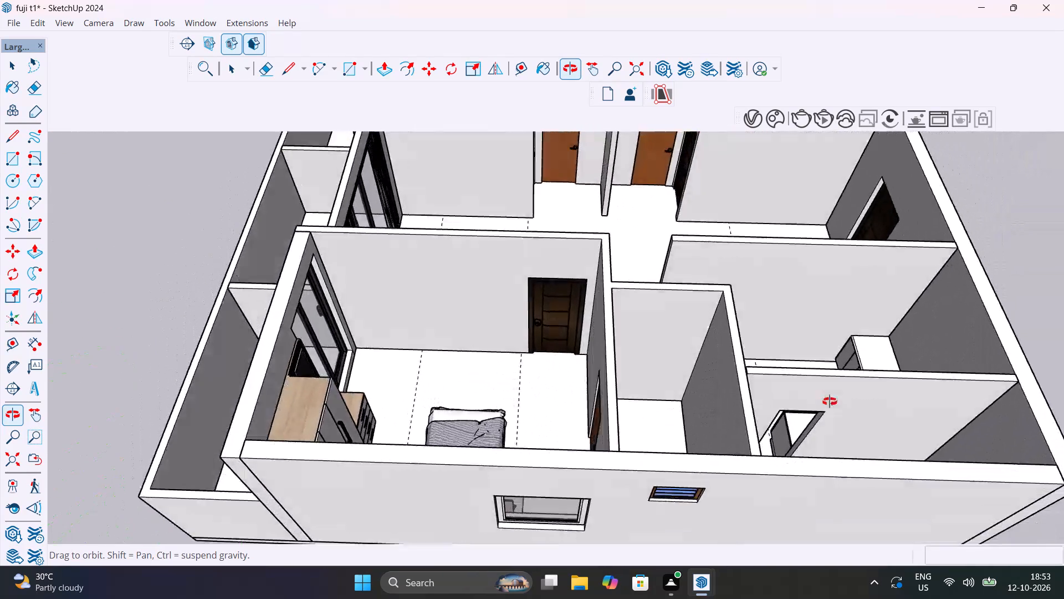
{"action": "middle_click_drag", "start_coordinate": [830, 402], "coordinate": [328, 518]}
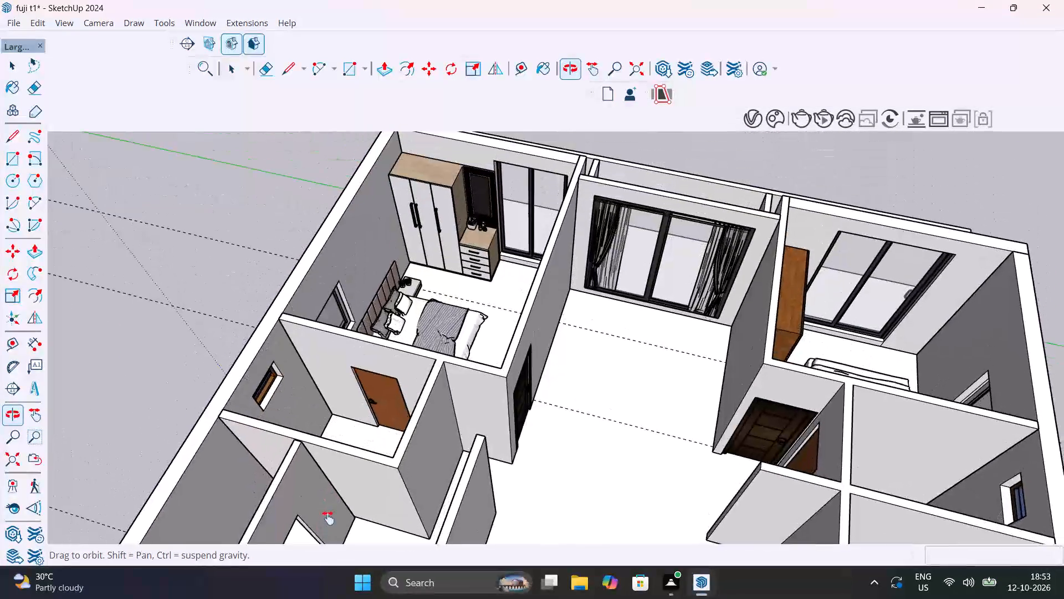
{"action": "middle_click_drag", "start_coordinate": [328, 518], "coordinate": [239, 425]}
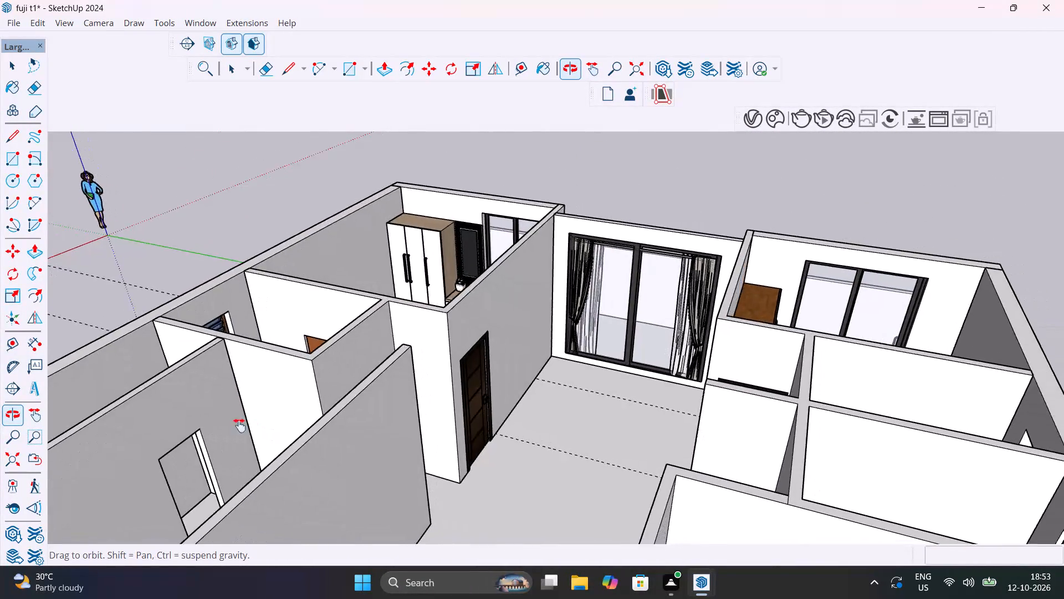
{"action": "middle_click_drag", "start_coordinate": [239, 425], "coordinate": [242, 470]}
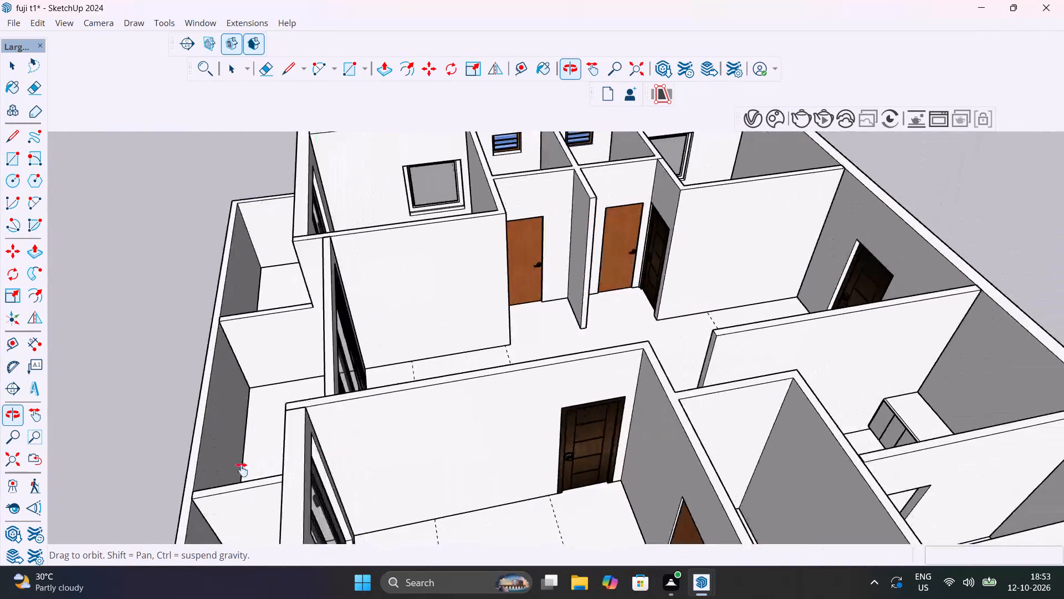
{"action": "middle_click_drag", "start_coordinate": [242, 470], "coordinate": [552, 480]}
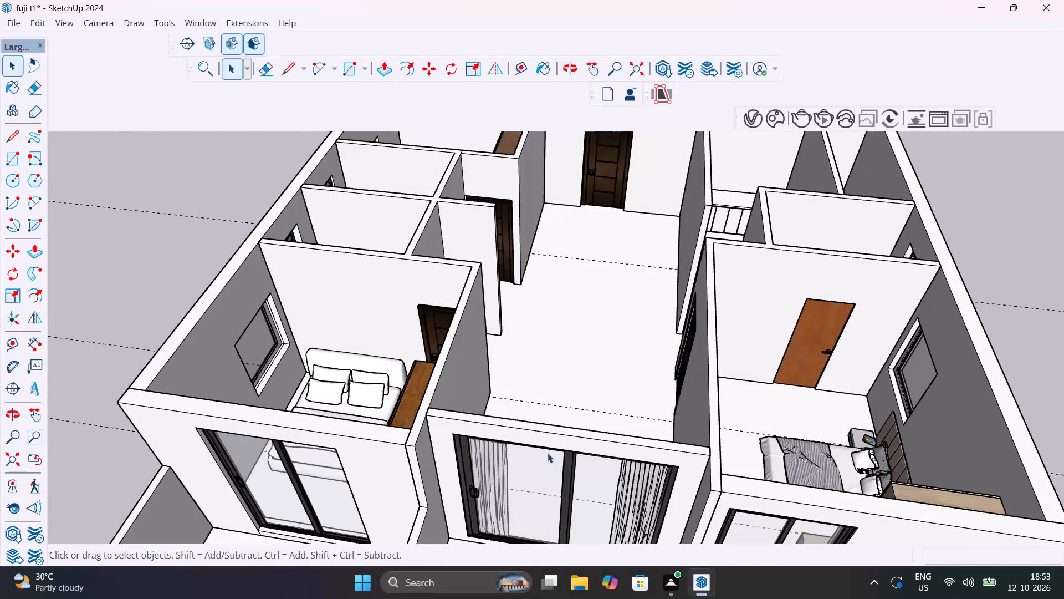
{"action": "middle_click_drag", "start_coordinate": [544, 375], "coordinate": [550, 585], "text": "shift"}
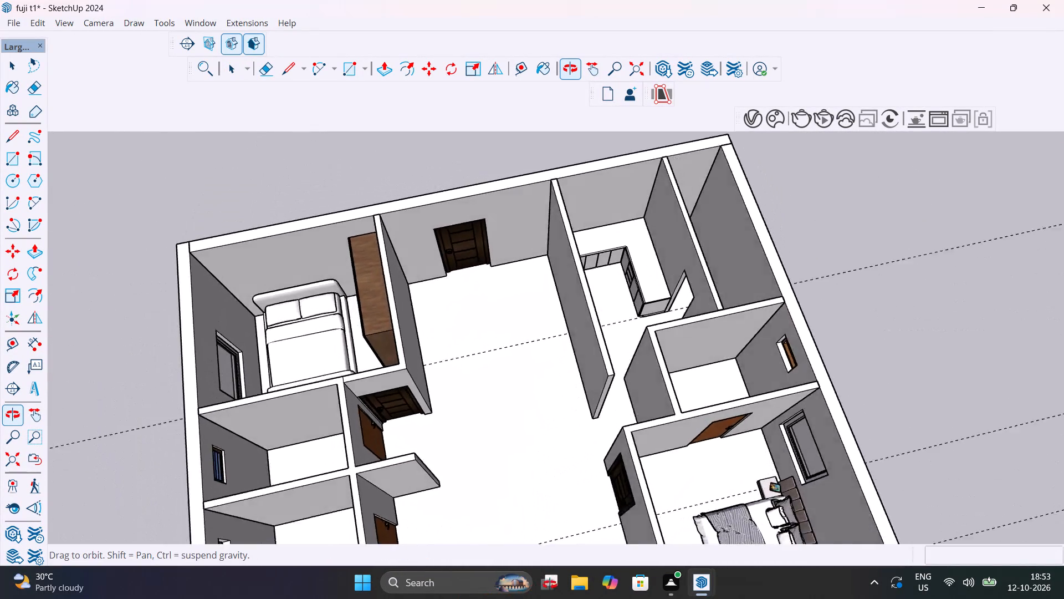
{"action": "middle_click_drag", "start_coordinate": [550, 585], "coordinate": [397, 564], "text": "shift"}
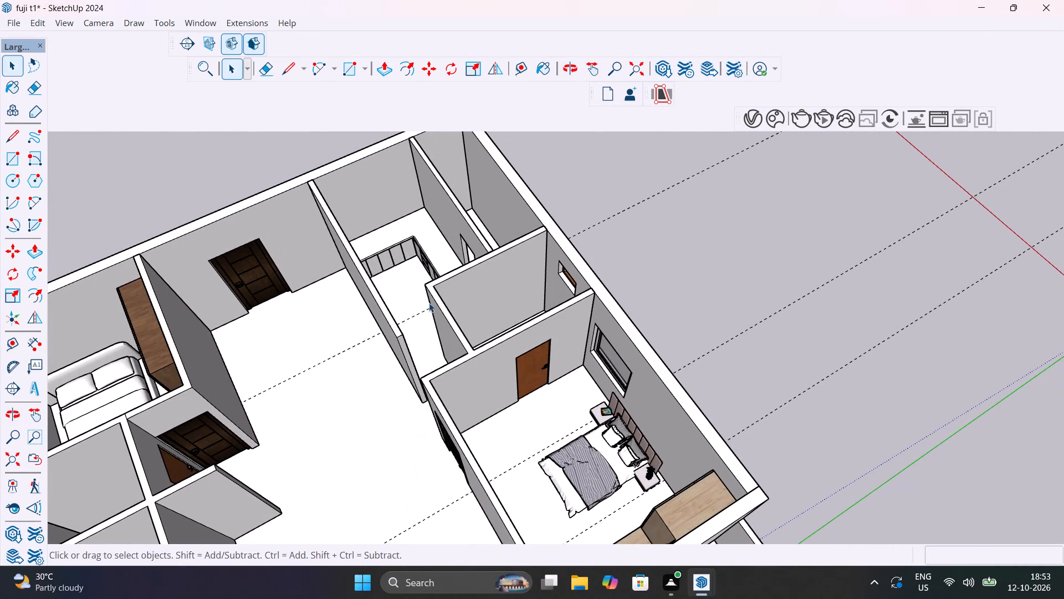
{"action": "scroll", "coordinate": [433, 257], "scroll_direction": "up", "scroll_amount": 10}
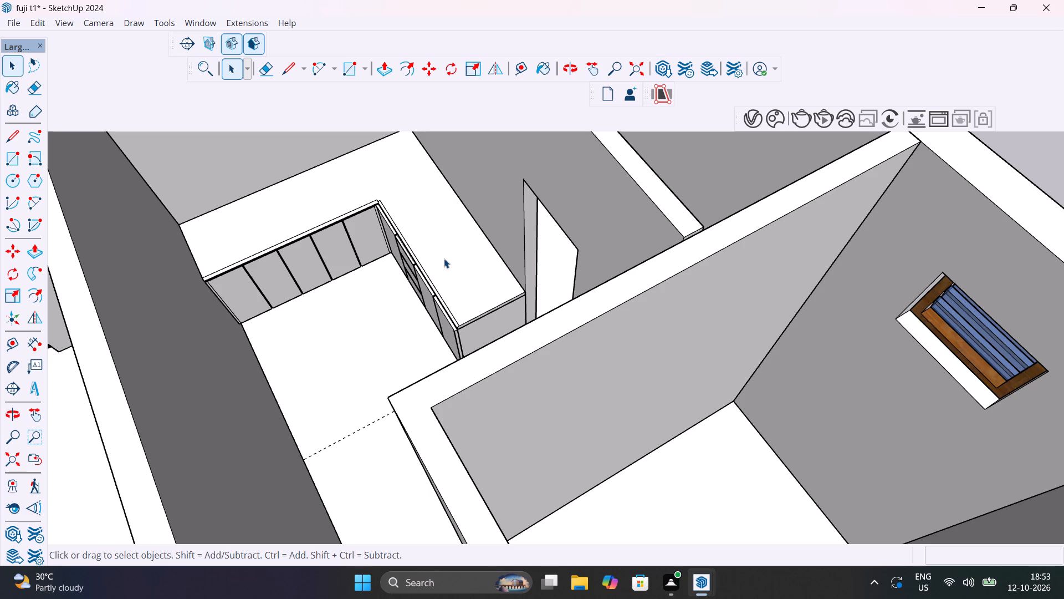
{"action": "scroll", "coordinate": [444, 258], "scroll_direction": "down", "scroll_amount": 9}
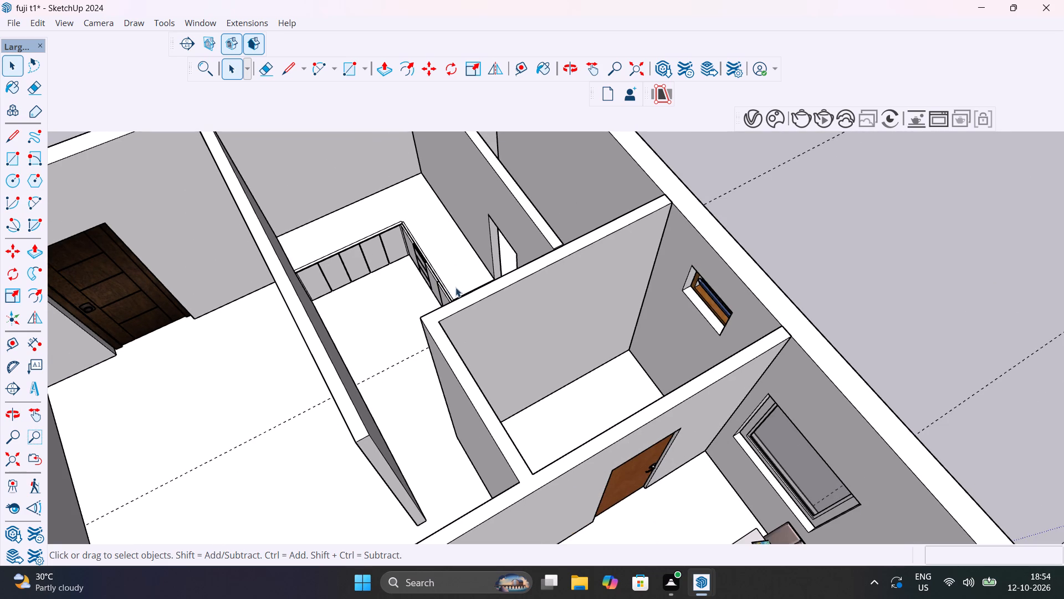
Open the kitchen wall with the doorway for editing and place a vertical guide 1' from the doorway's cabinet-side edge.
{"action": "middle_click_drag", "start_coordinate": [475, 271], "coordinate": [560, 269]}
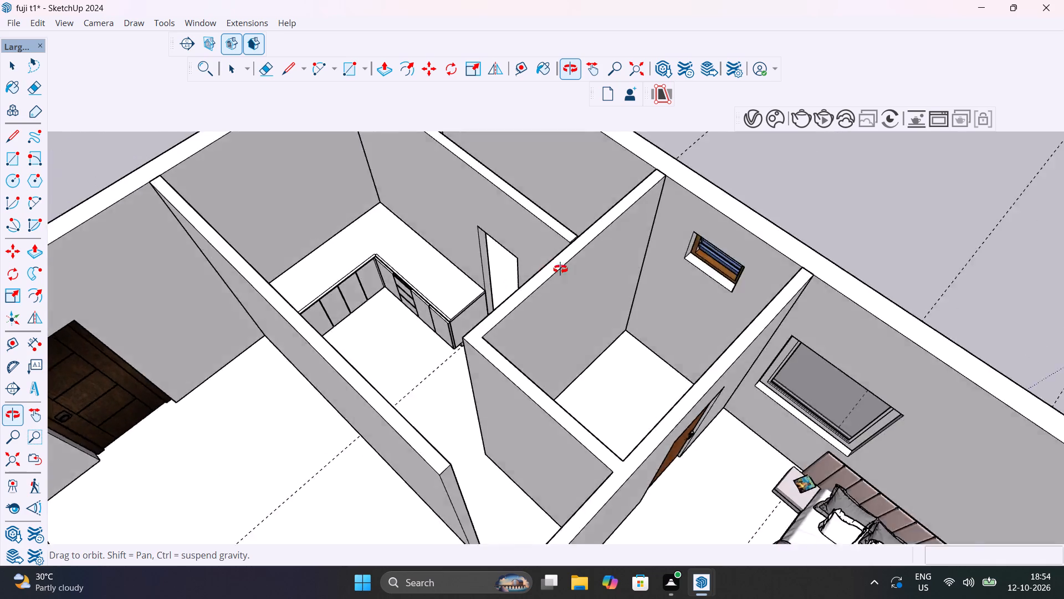
{"action": "middle_click_drag", "start_coordinate": [560, 269], "coordinate": [631, 256]}
{"action": "scroll", "coordinate": [467, 275], "scroll_direction": "up", "scroll_amount": 5}
{"action": "middle_click_drag", "start_coordinate": [469, 283], "coordinate": [590, 360], "text": "shift"}
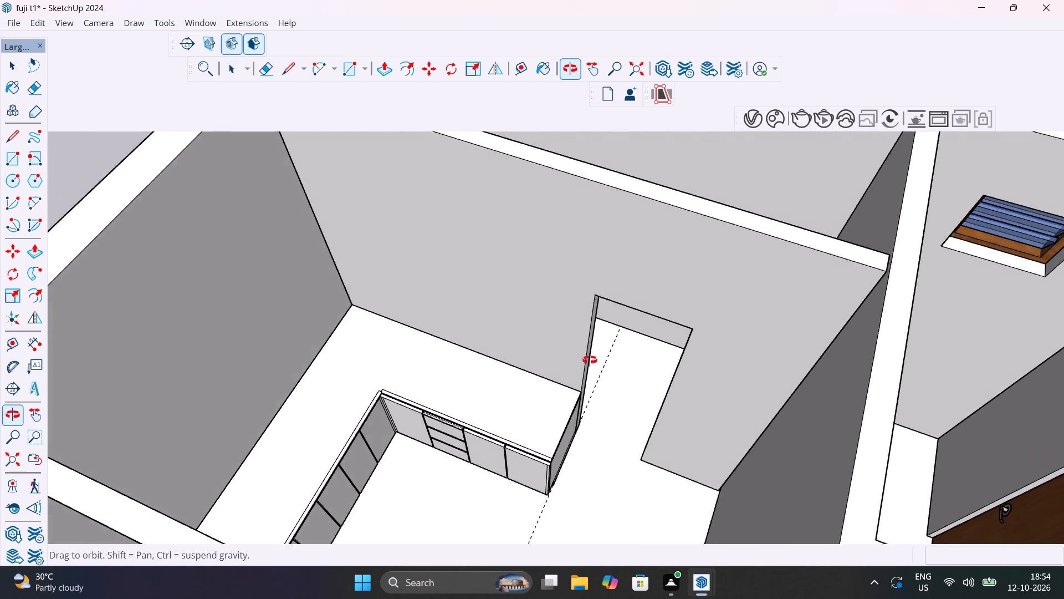
{"action": "middle_click_drag", "start_coordinate": [590, 360], "coordinate": [626, 342], "text": "shift"}
{"action": "key", "text": "t"}
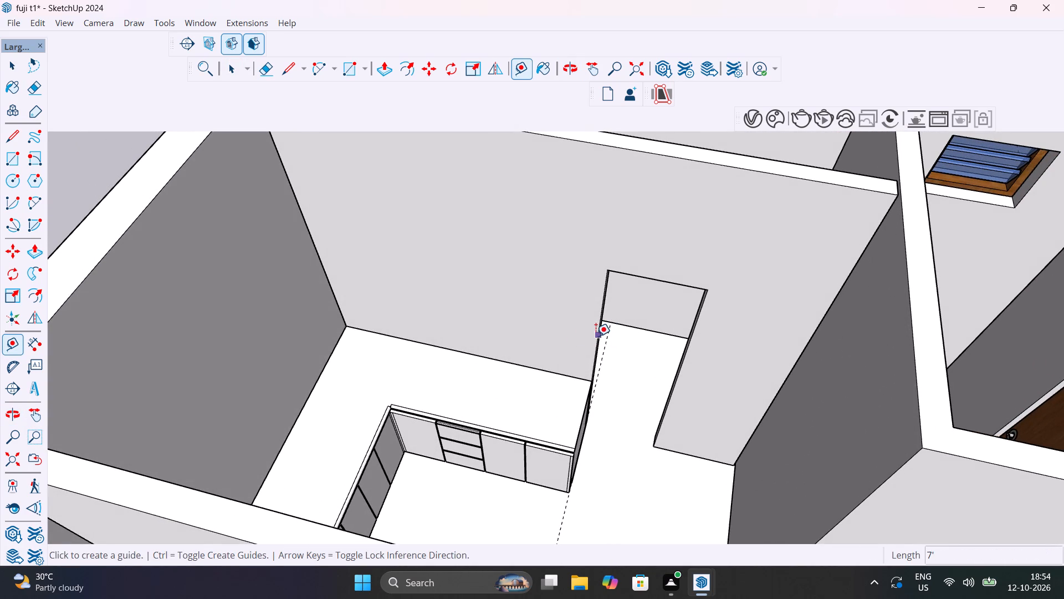
{"action": "key", "text": "space"}
{"action": "double_click", "coordinate": [587, 334]}
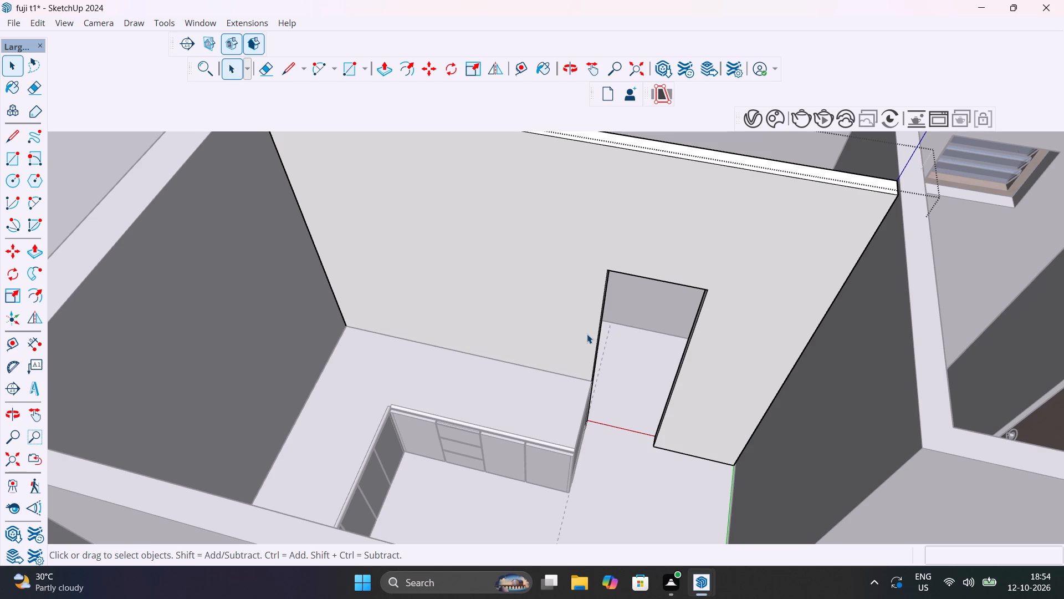
{"action": "key", "text": "t"}
{"action": "left_click", "coordinate": [597, 332]}
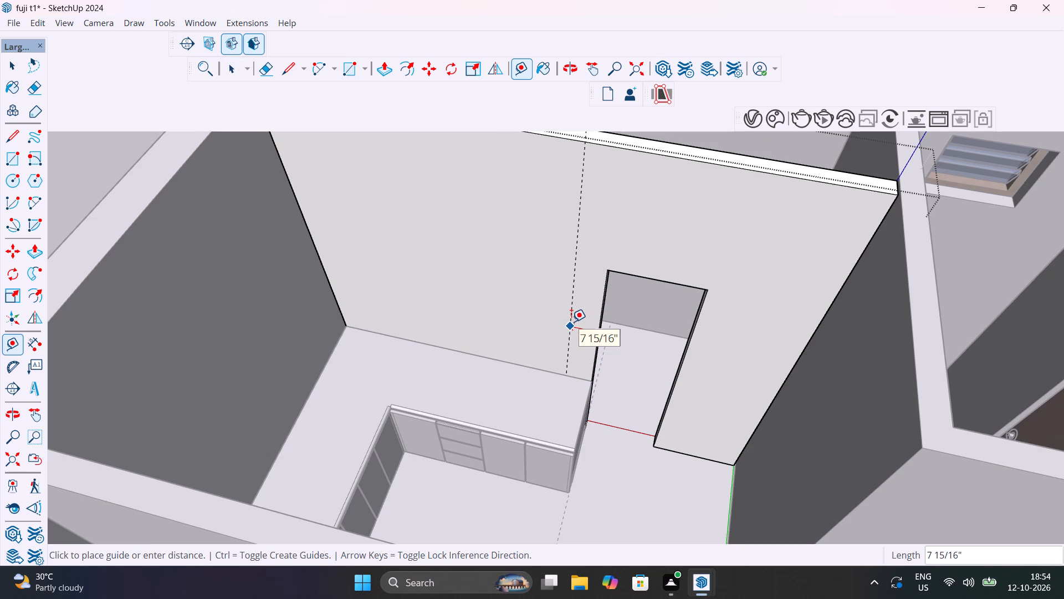
{"action": "type", "text": "1'"}
{"action": "key", "text": "Return"}
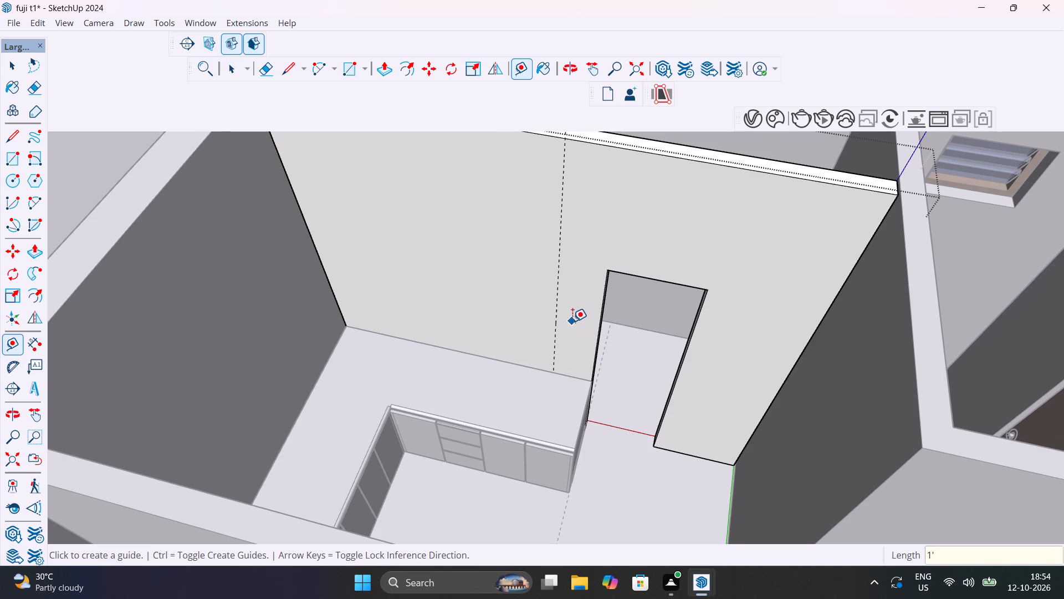
Place a second vertical guide on the same wall, 4' from the first guide towards the room corner.
{"action": "left_click", "coordinate": [557, 286]}
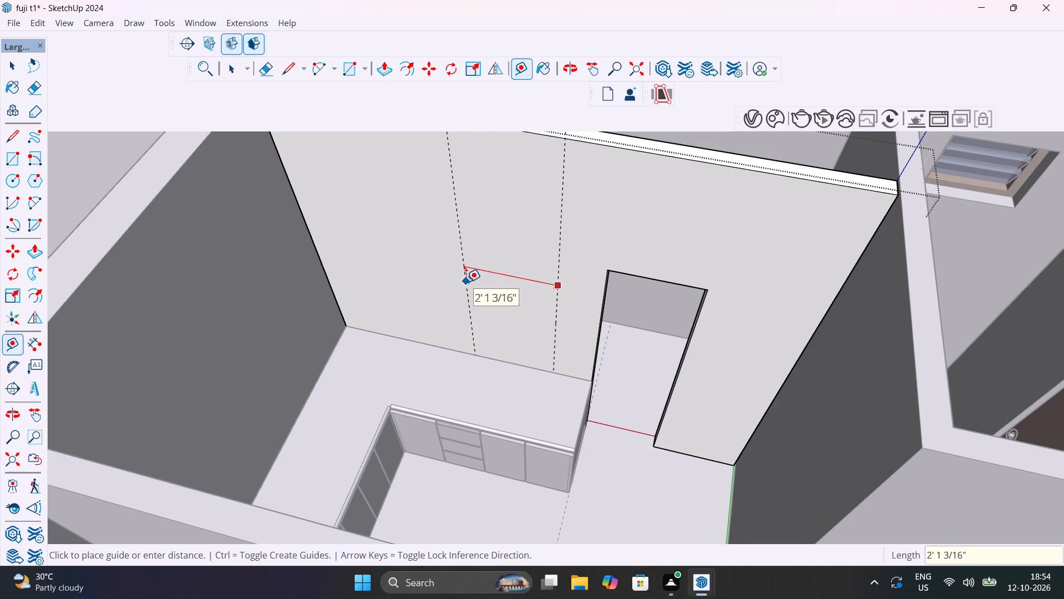
{"action": "type", "text": "4'"}
{"action": "key", "text": "Return"}
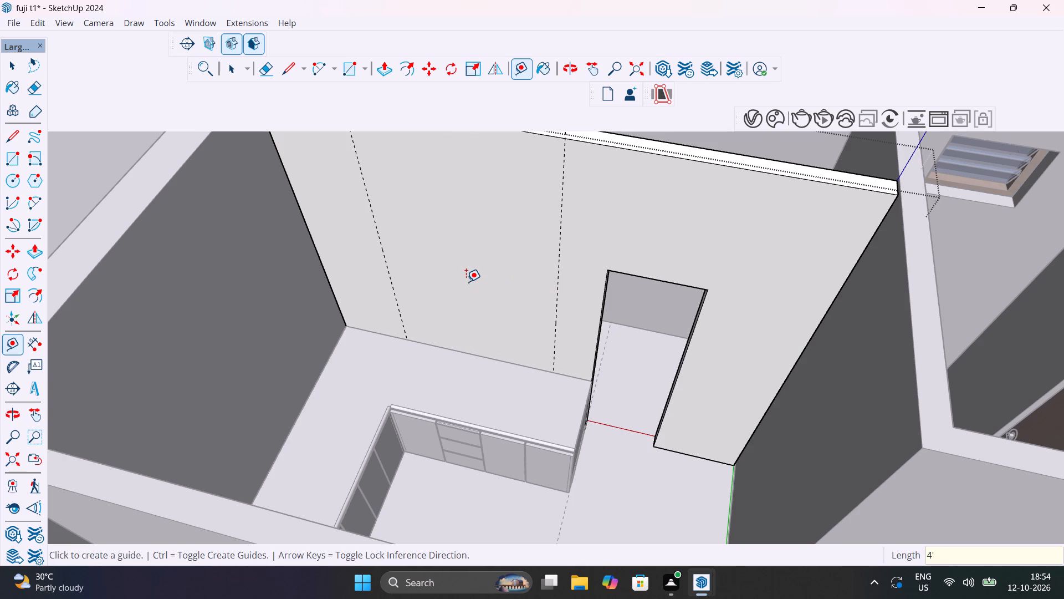
{"action": "middle_click_drag", "start_coordinate": [473, 343], "coordinate": [463, 332]}
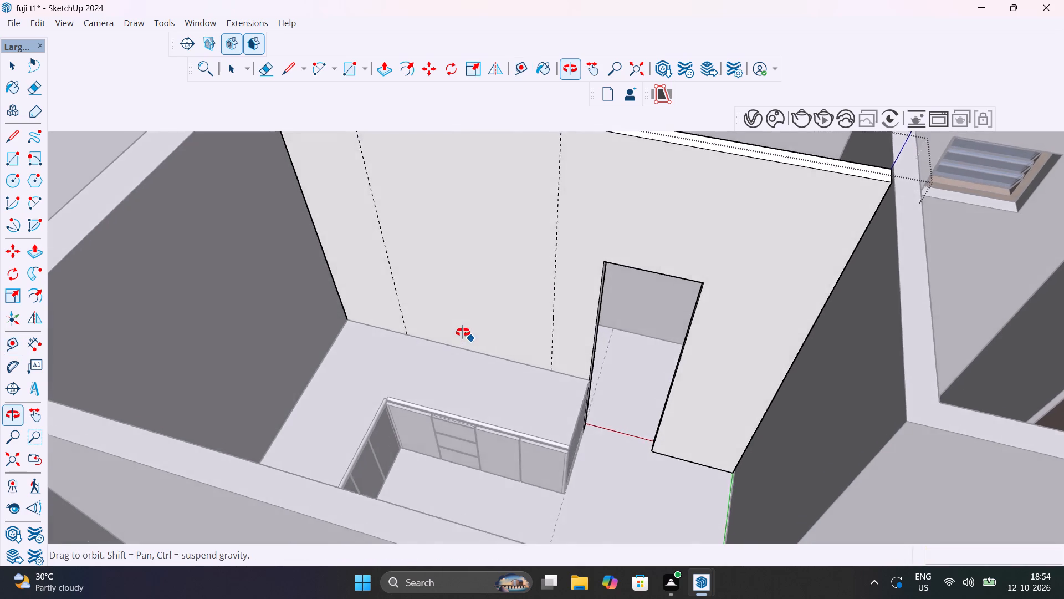
Set the second vertical guide's distance from the first guide to 3'.
{"action": "middle_click_drag", "start_coordinate": [463, 332], "coordinate": [474, 376]}
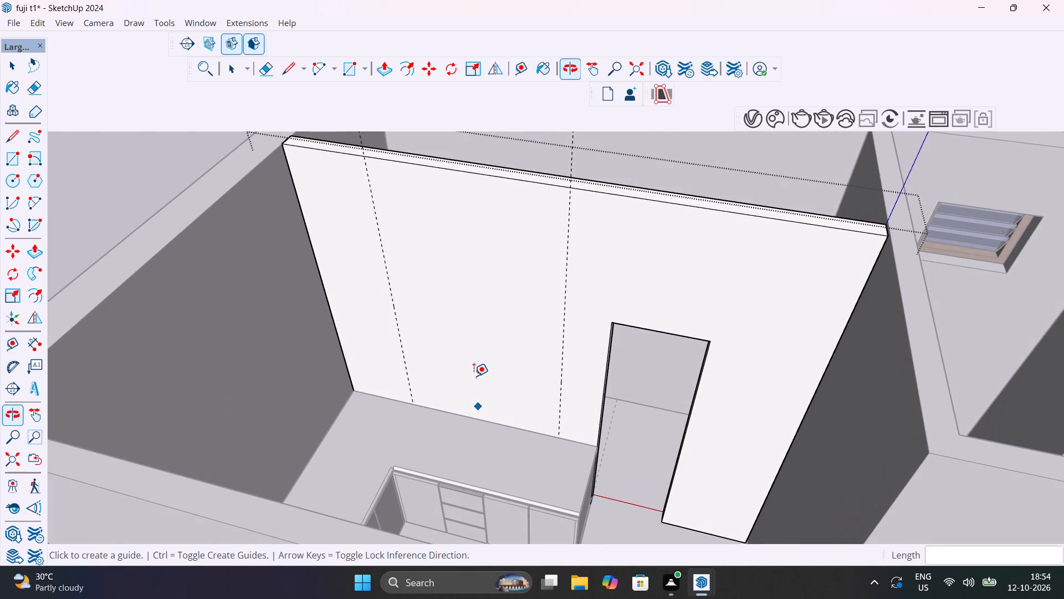
{"action": "type", "text": "3'"}
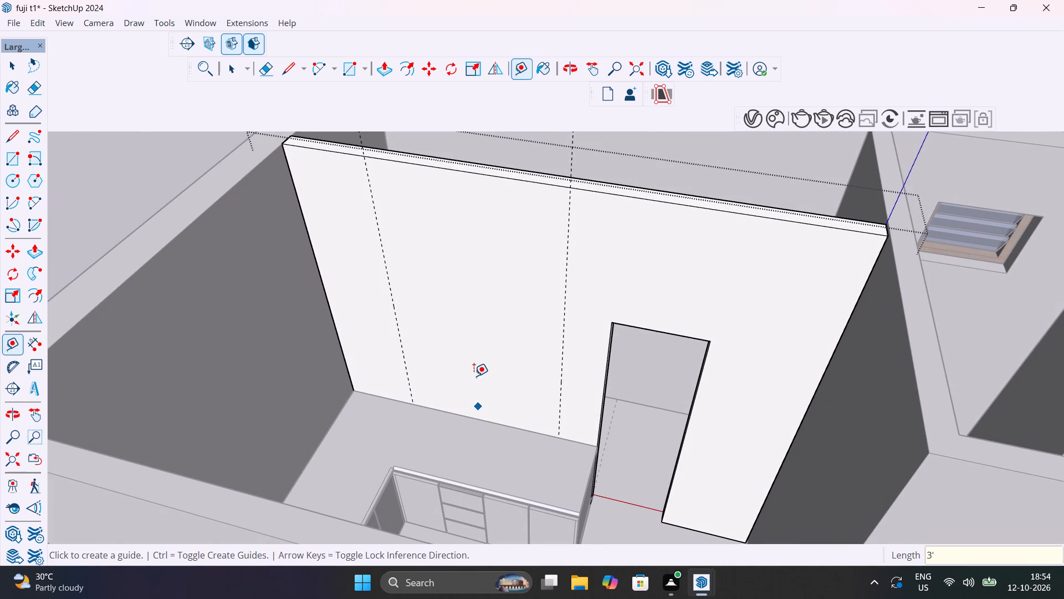
{"action": "key", "text": "Return"}
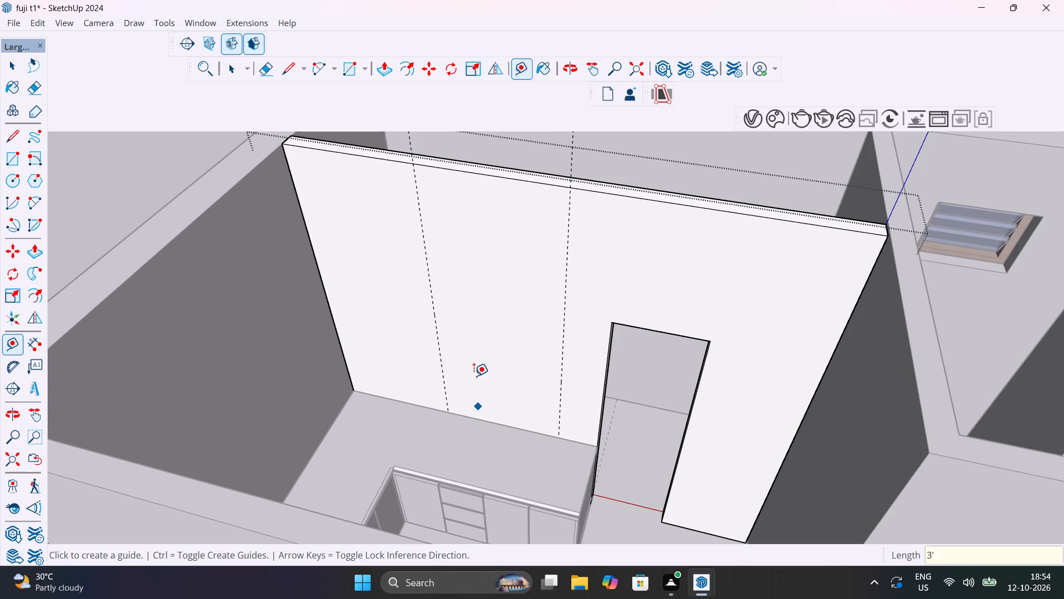
Place a horizontal guide on the kitchen wall at the doorway's head height, 4' 3 7/16" above the countertop edge.
{"action": "left_click", "coordinate": [493, 423]}
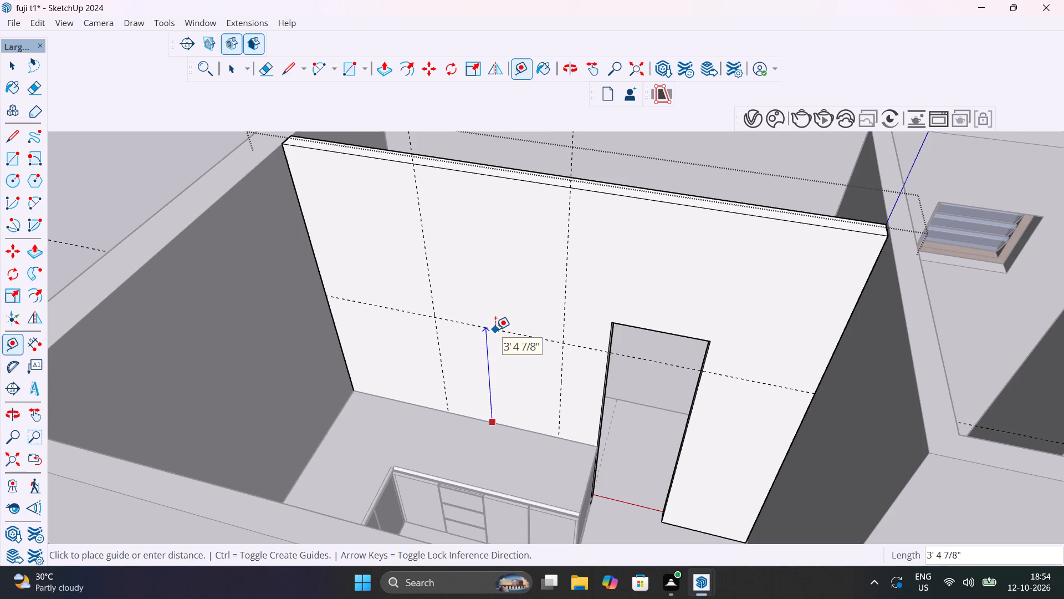
{"action": "left_click", "coordinate": [518, 304]}
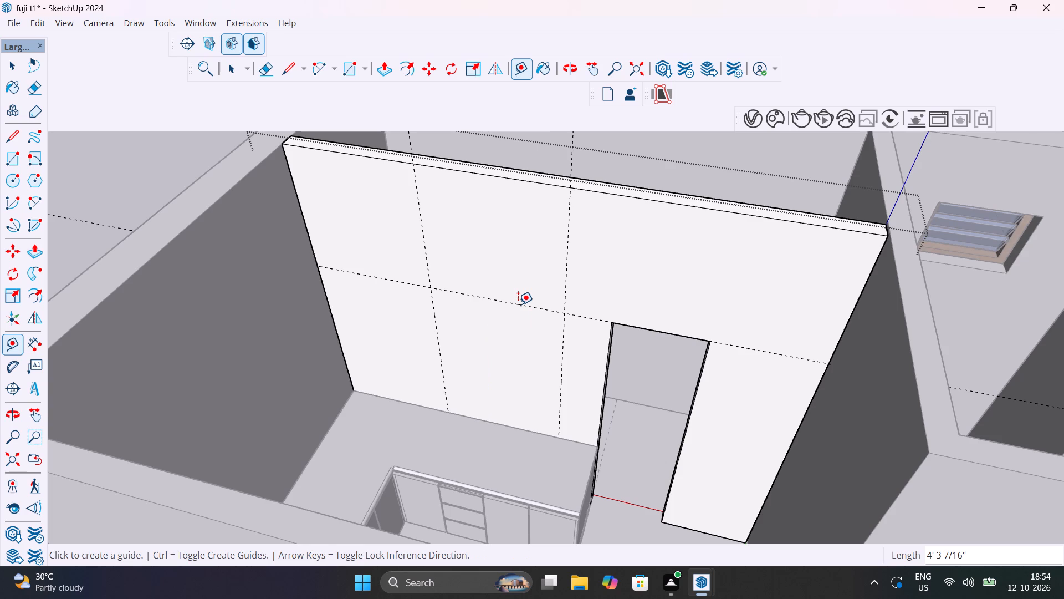
Draw a 3' by 4' 3 7/16" rectangle between the two vertical guides, from the horizontal guide down to the countertop.
{"action": "key", "text": "r"}
{"action": "left_click", "coordinate": [433, 285]}
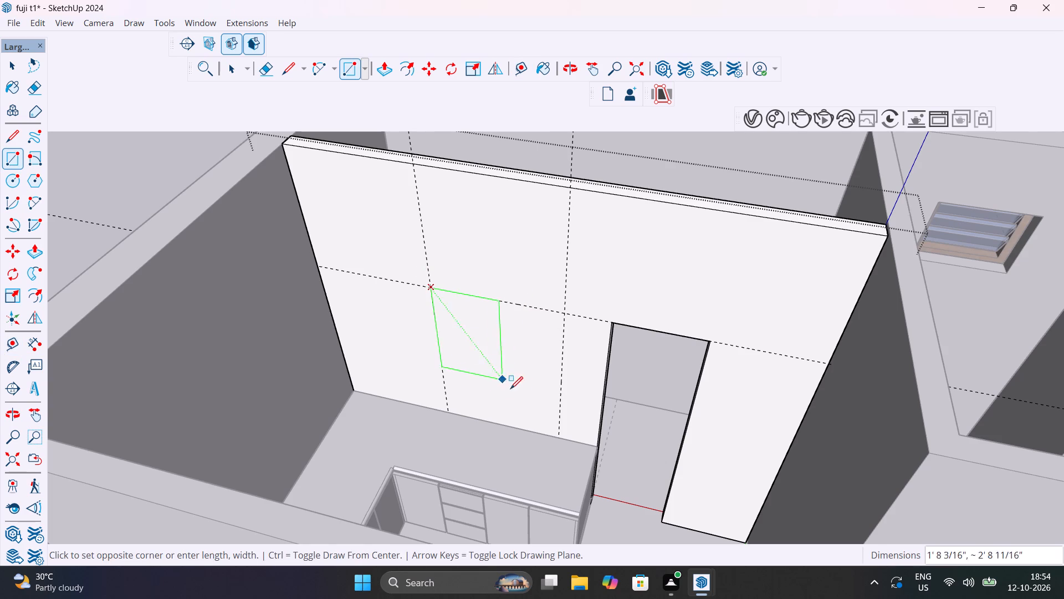
{"action": "left_click", "coordinate": [558, 435]}
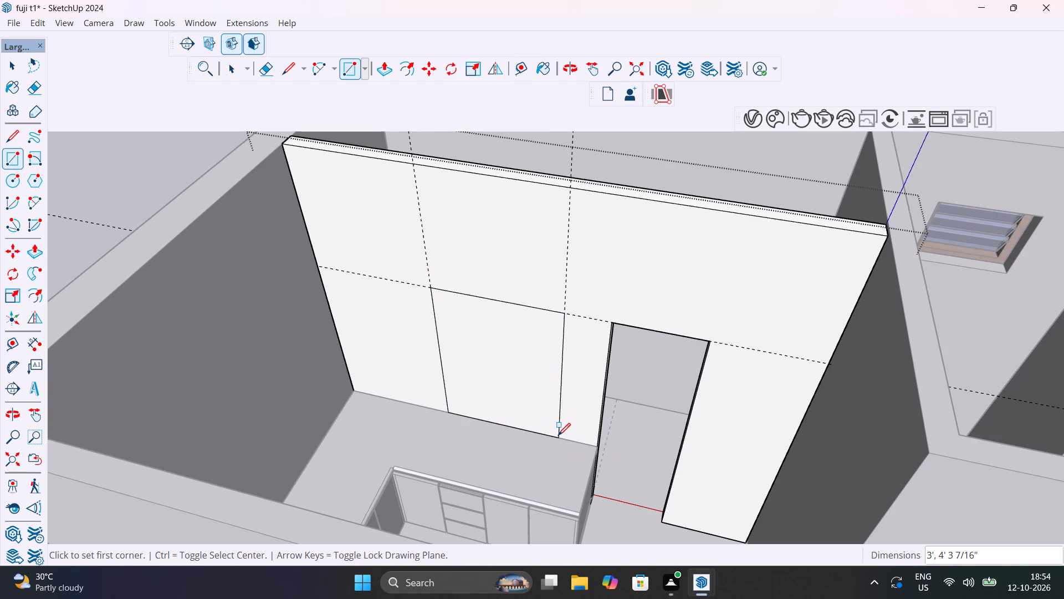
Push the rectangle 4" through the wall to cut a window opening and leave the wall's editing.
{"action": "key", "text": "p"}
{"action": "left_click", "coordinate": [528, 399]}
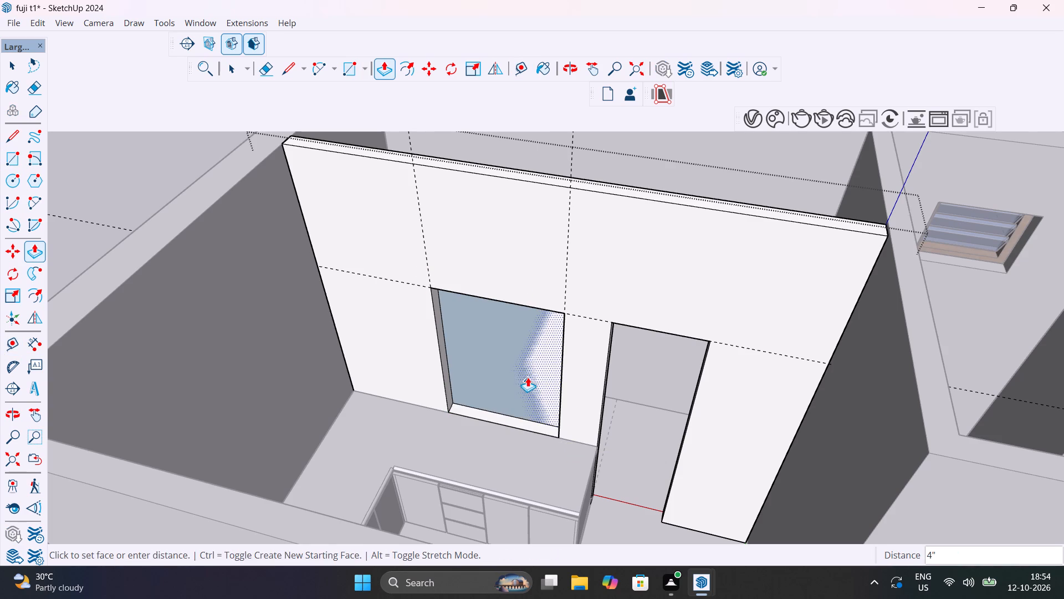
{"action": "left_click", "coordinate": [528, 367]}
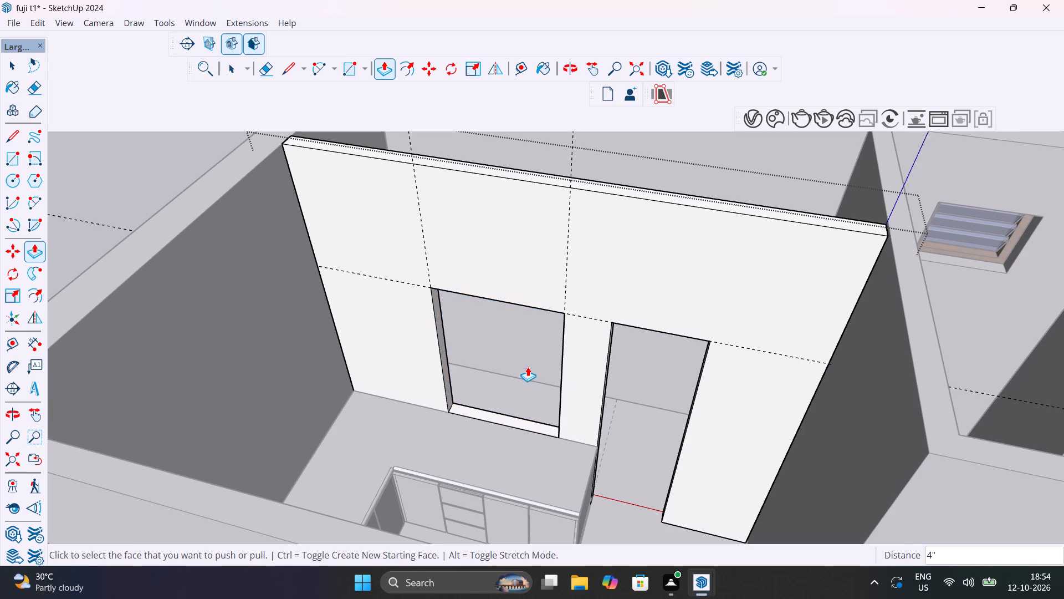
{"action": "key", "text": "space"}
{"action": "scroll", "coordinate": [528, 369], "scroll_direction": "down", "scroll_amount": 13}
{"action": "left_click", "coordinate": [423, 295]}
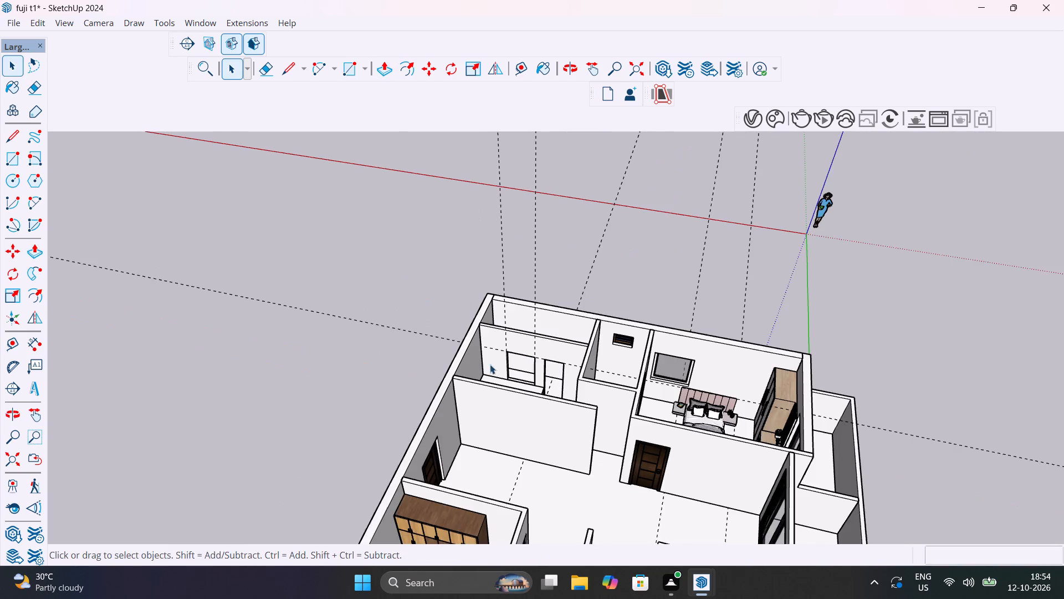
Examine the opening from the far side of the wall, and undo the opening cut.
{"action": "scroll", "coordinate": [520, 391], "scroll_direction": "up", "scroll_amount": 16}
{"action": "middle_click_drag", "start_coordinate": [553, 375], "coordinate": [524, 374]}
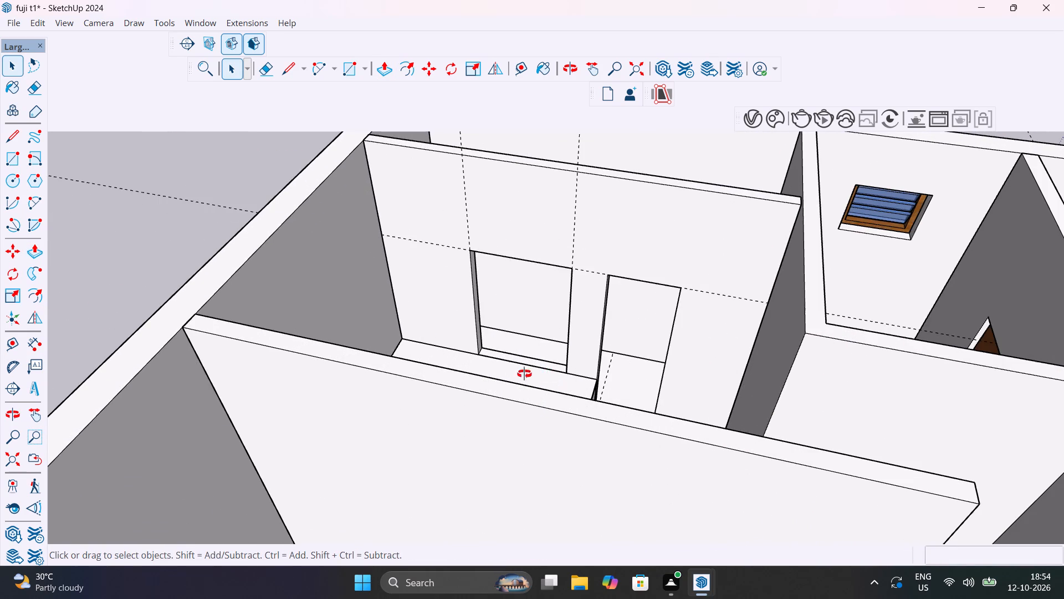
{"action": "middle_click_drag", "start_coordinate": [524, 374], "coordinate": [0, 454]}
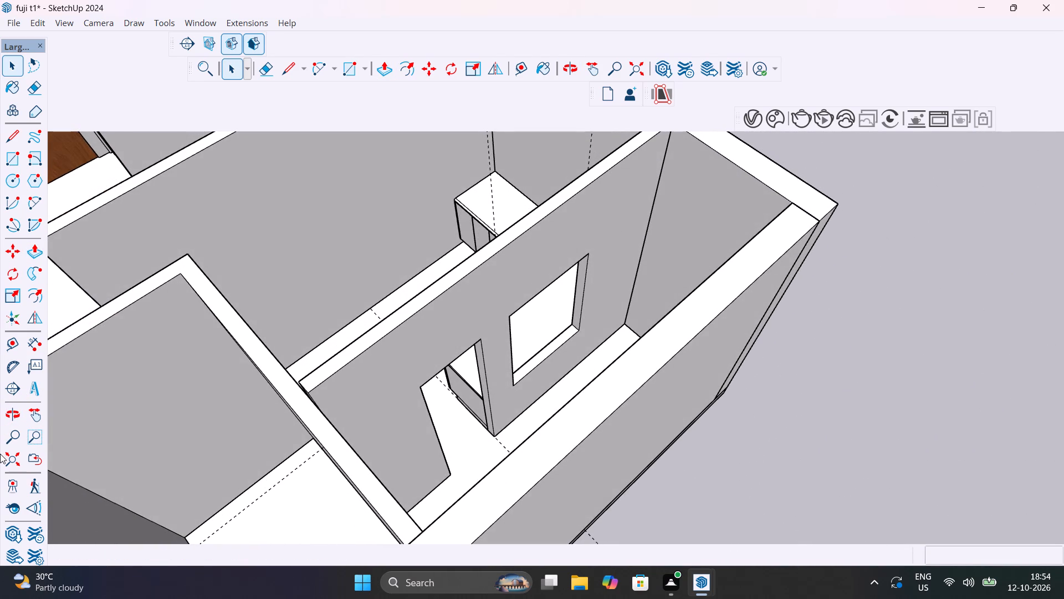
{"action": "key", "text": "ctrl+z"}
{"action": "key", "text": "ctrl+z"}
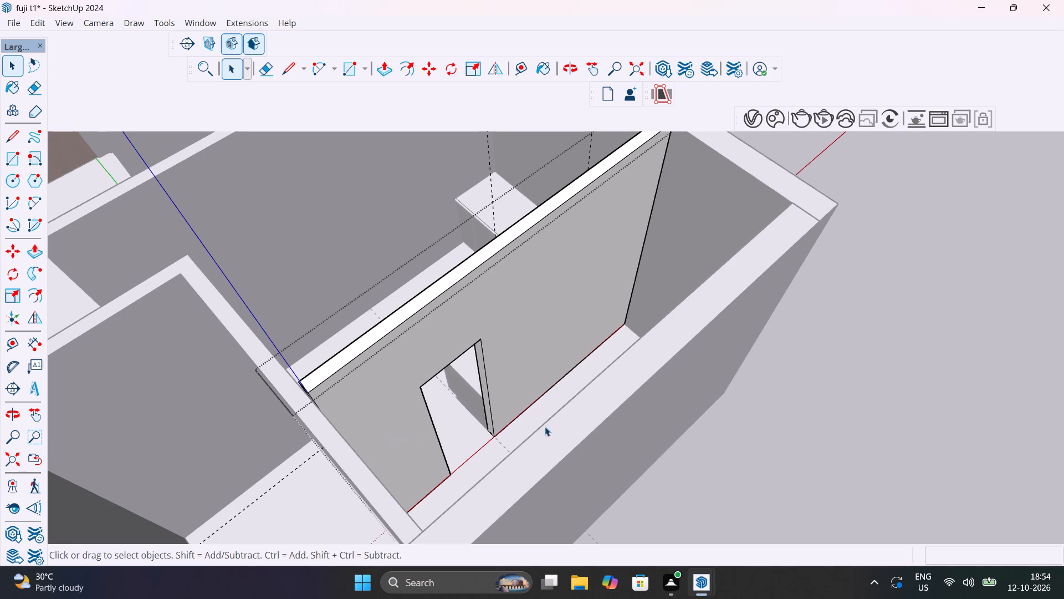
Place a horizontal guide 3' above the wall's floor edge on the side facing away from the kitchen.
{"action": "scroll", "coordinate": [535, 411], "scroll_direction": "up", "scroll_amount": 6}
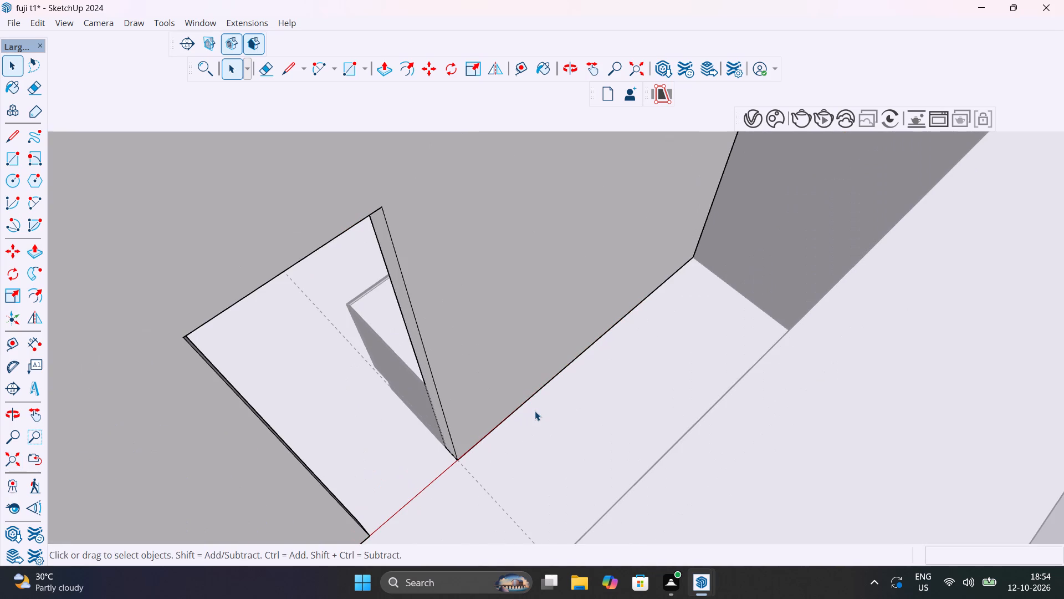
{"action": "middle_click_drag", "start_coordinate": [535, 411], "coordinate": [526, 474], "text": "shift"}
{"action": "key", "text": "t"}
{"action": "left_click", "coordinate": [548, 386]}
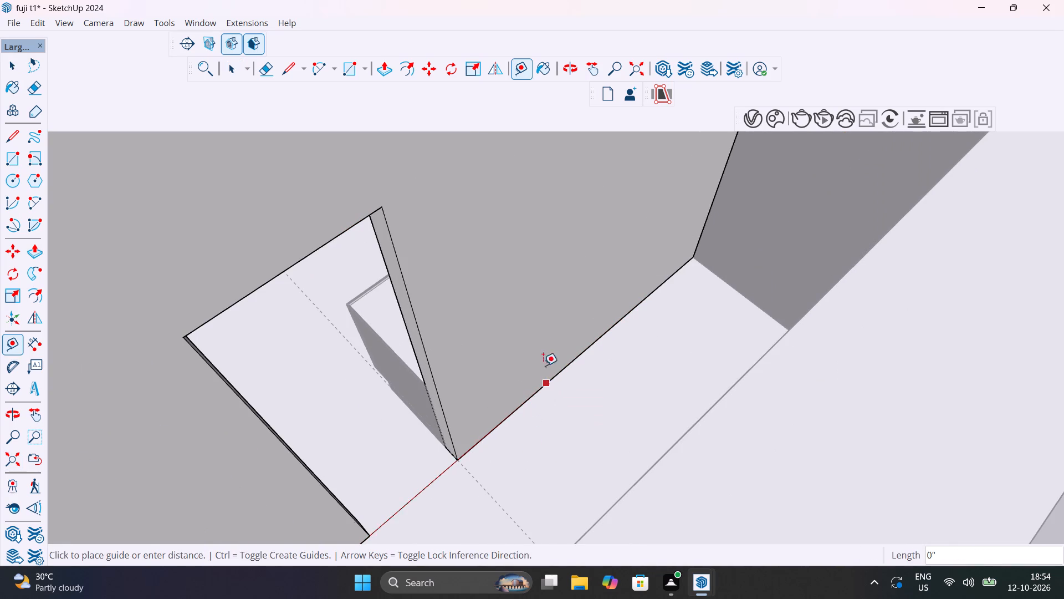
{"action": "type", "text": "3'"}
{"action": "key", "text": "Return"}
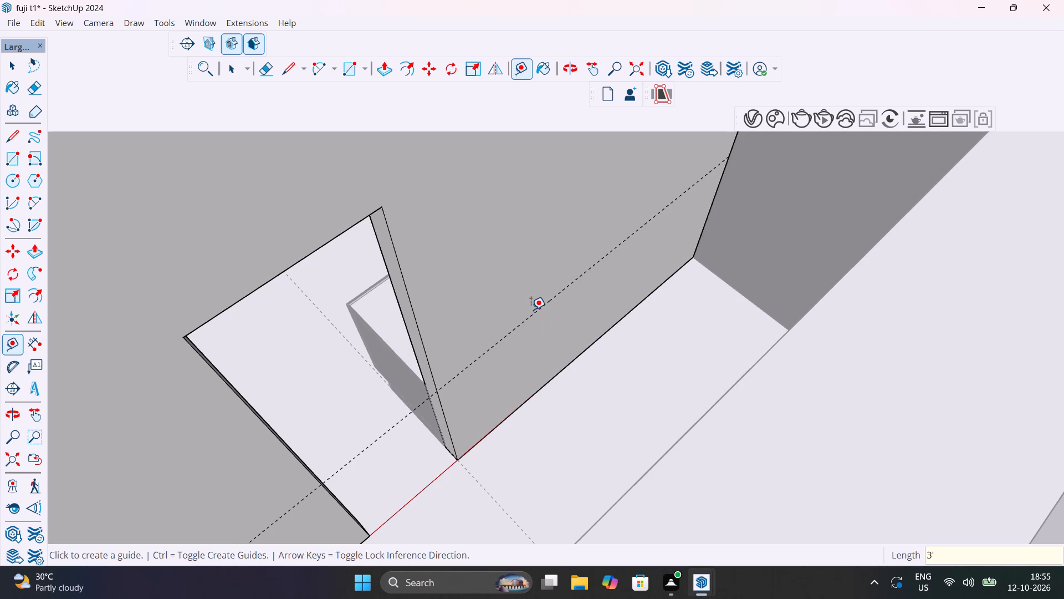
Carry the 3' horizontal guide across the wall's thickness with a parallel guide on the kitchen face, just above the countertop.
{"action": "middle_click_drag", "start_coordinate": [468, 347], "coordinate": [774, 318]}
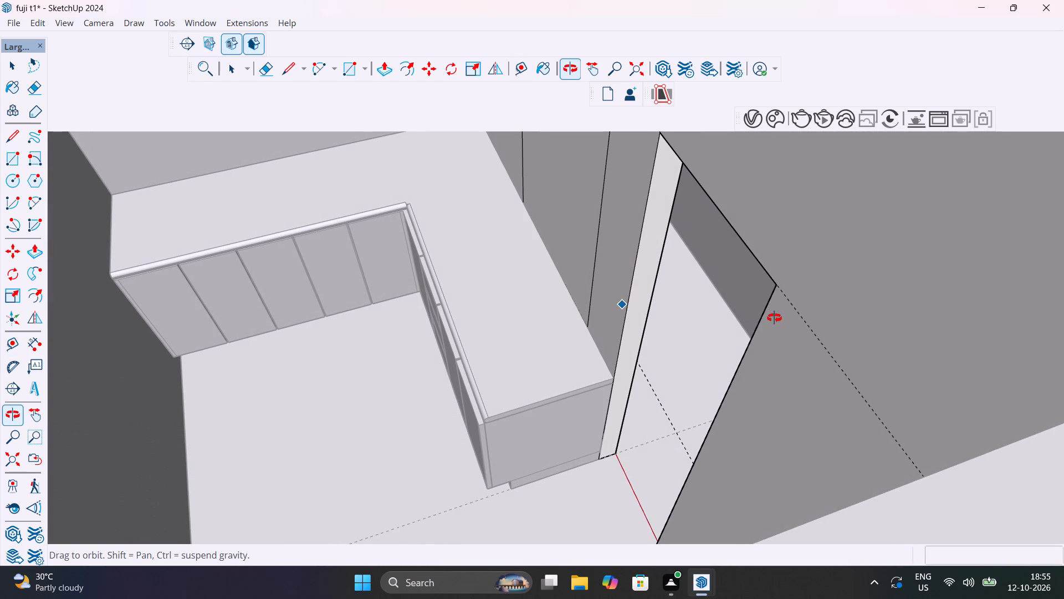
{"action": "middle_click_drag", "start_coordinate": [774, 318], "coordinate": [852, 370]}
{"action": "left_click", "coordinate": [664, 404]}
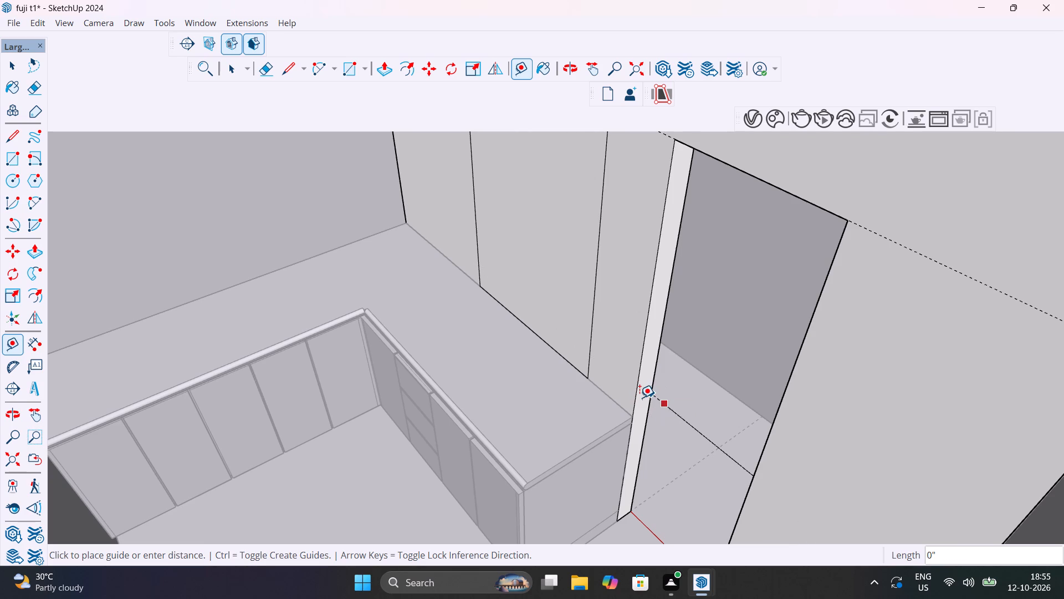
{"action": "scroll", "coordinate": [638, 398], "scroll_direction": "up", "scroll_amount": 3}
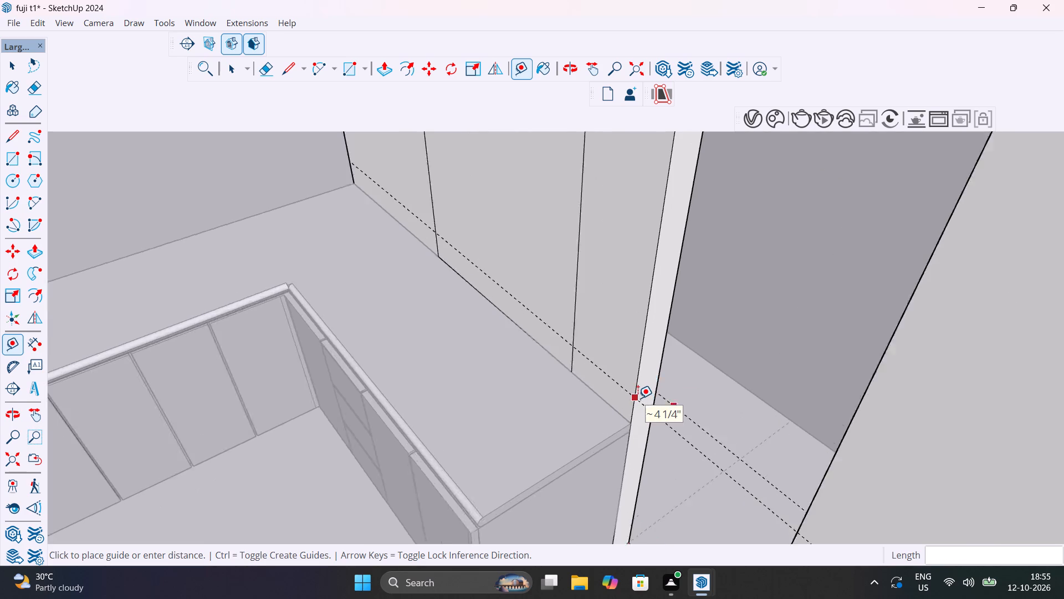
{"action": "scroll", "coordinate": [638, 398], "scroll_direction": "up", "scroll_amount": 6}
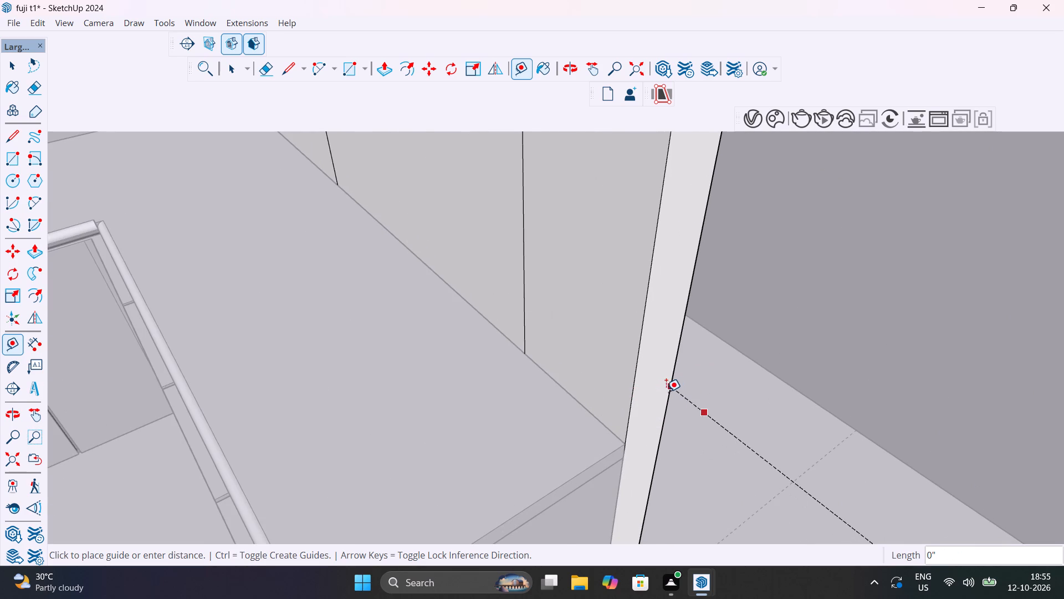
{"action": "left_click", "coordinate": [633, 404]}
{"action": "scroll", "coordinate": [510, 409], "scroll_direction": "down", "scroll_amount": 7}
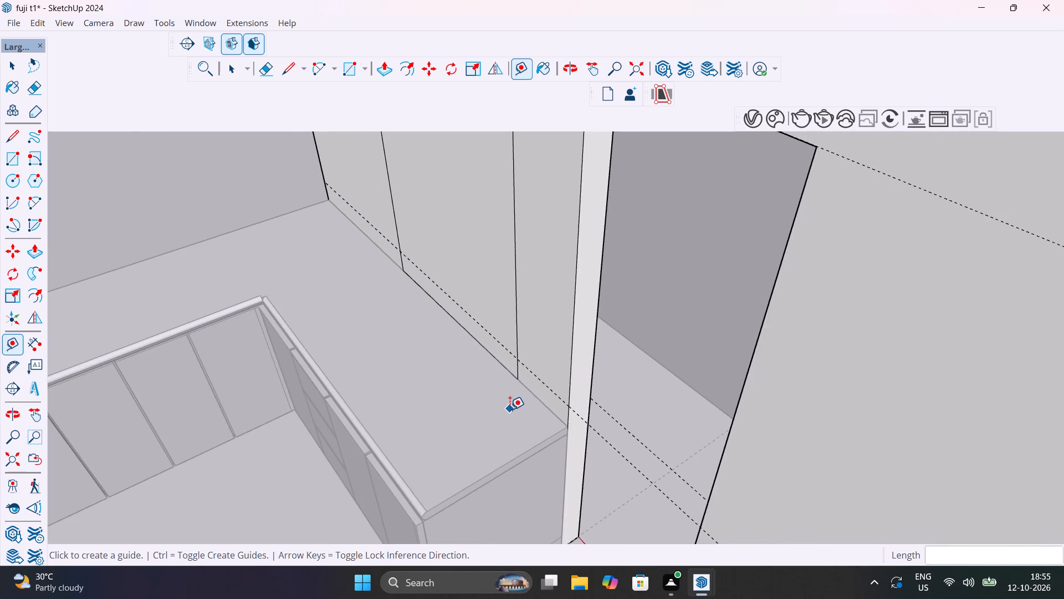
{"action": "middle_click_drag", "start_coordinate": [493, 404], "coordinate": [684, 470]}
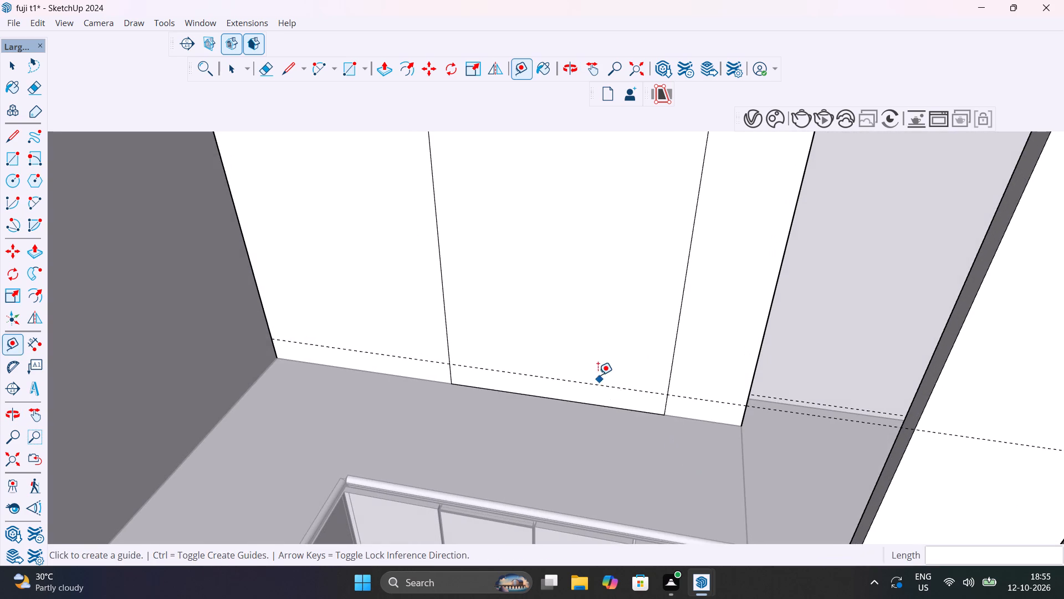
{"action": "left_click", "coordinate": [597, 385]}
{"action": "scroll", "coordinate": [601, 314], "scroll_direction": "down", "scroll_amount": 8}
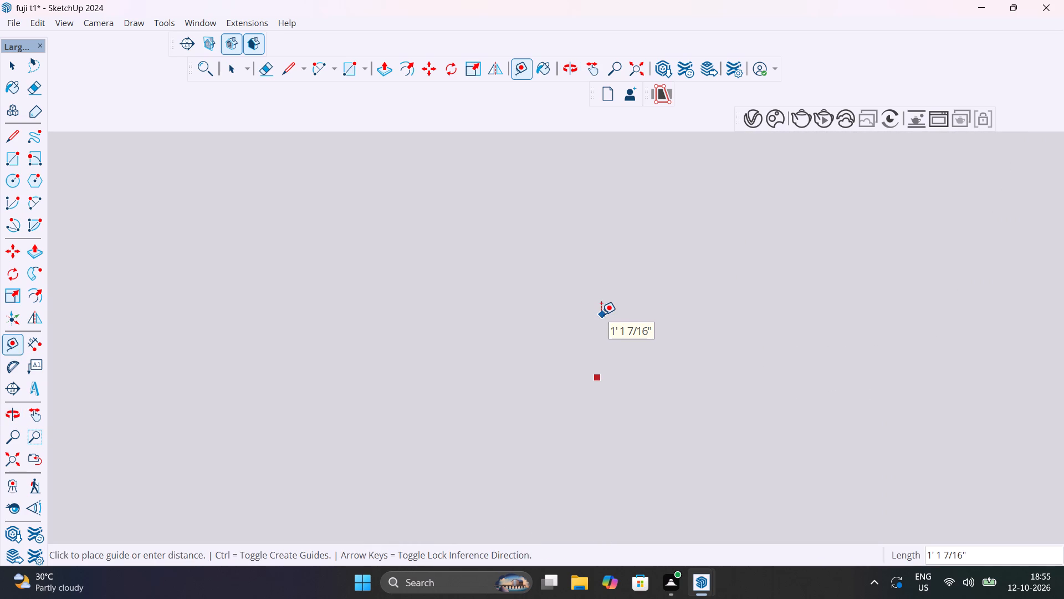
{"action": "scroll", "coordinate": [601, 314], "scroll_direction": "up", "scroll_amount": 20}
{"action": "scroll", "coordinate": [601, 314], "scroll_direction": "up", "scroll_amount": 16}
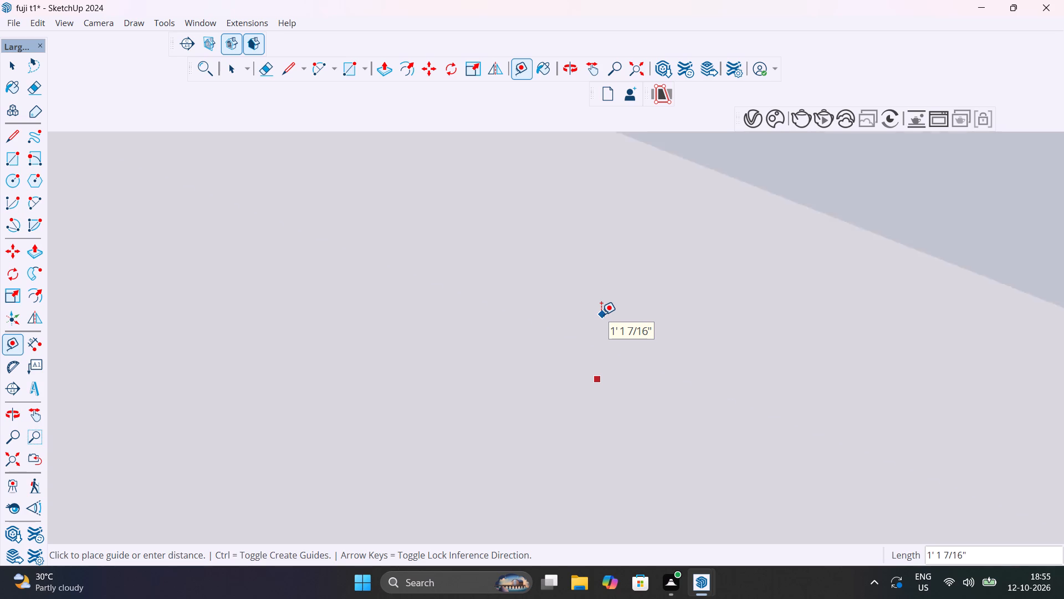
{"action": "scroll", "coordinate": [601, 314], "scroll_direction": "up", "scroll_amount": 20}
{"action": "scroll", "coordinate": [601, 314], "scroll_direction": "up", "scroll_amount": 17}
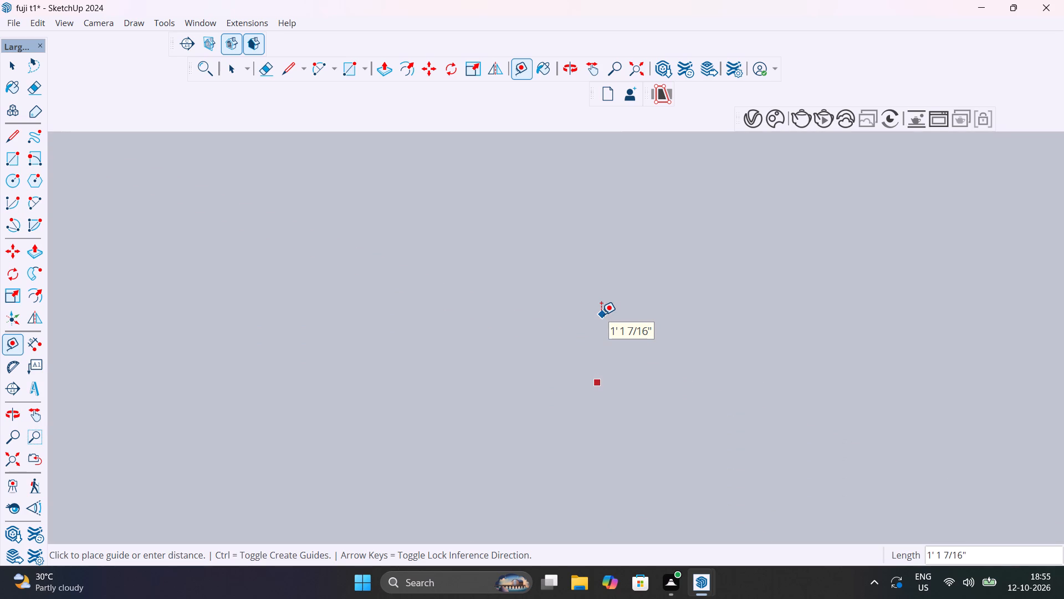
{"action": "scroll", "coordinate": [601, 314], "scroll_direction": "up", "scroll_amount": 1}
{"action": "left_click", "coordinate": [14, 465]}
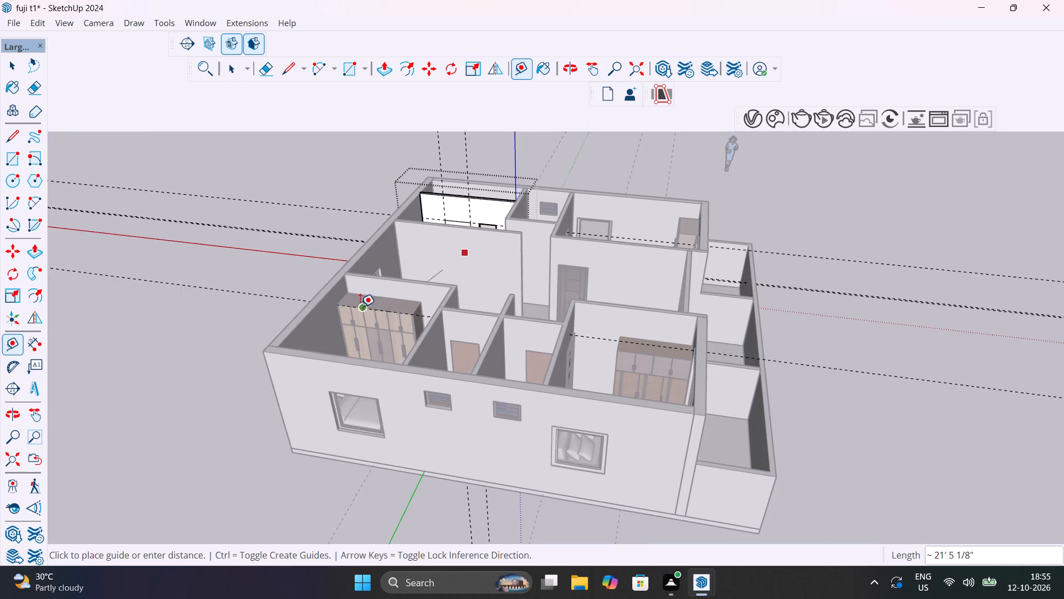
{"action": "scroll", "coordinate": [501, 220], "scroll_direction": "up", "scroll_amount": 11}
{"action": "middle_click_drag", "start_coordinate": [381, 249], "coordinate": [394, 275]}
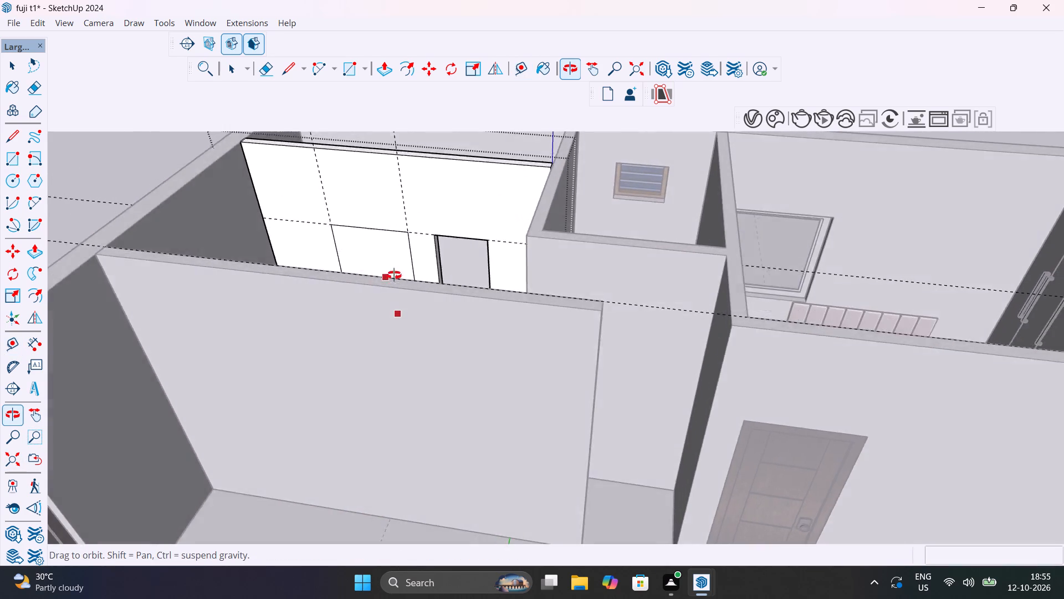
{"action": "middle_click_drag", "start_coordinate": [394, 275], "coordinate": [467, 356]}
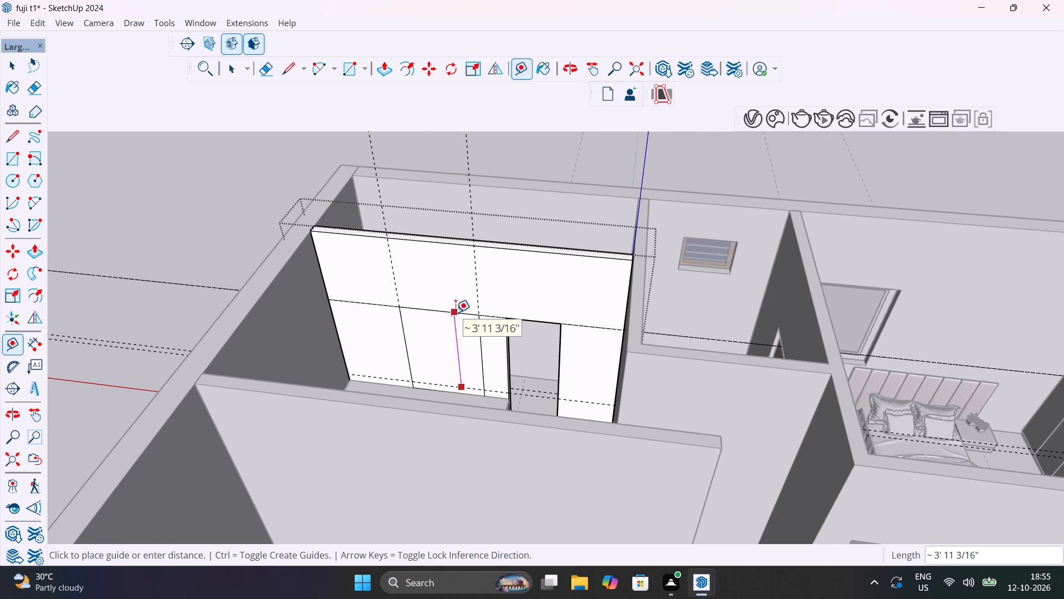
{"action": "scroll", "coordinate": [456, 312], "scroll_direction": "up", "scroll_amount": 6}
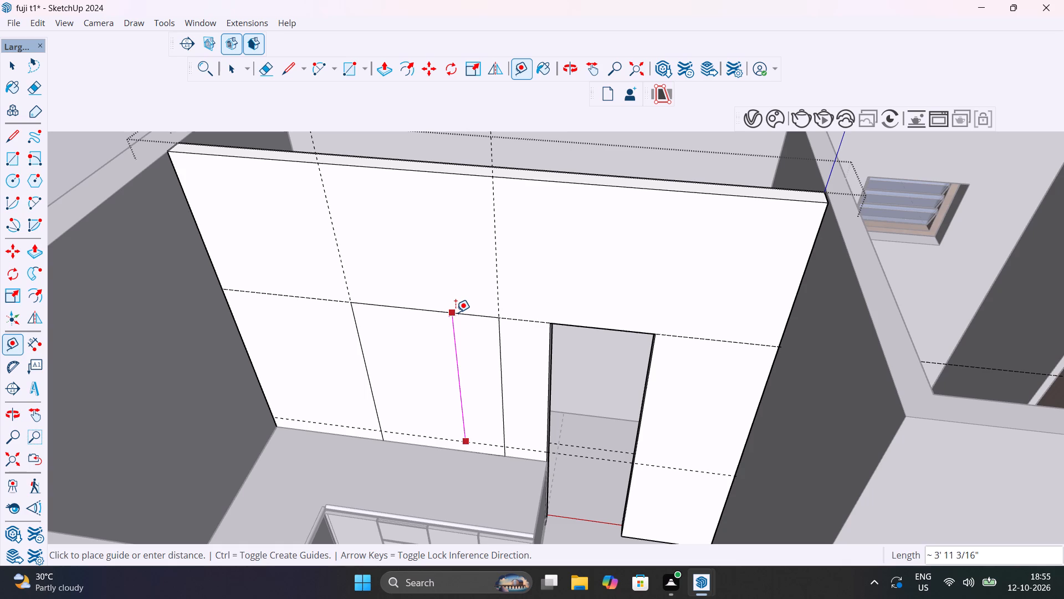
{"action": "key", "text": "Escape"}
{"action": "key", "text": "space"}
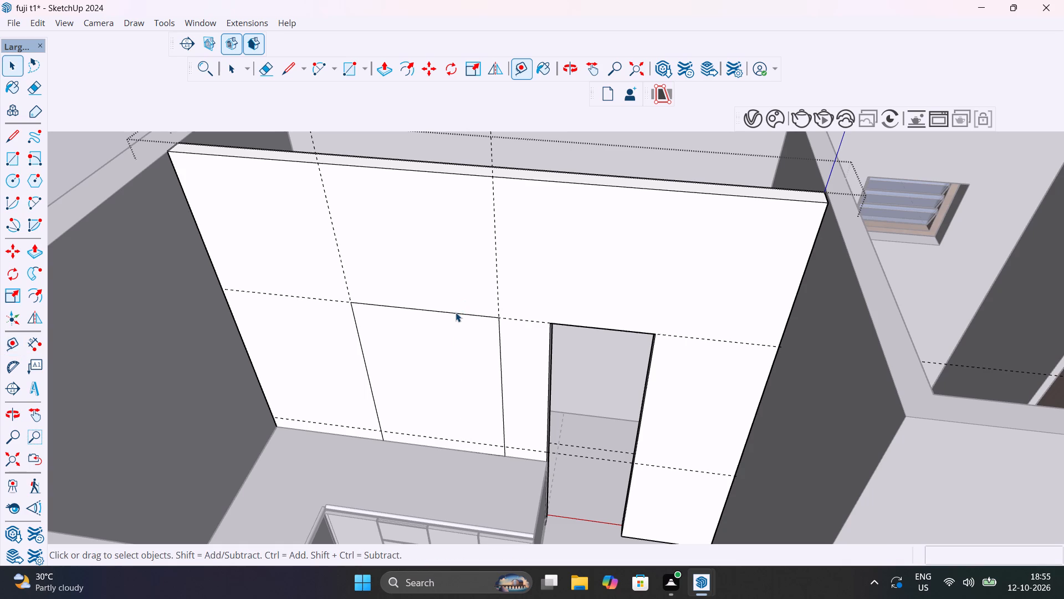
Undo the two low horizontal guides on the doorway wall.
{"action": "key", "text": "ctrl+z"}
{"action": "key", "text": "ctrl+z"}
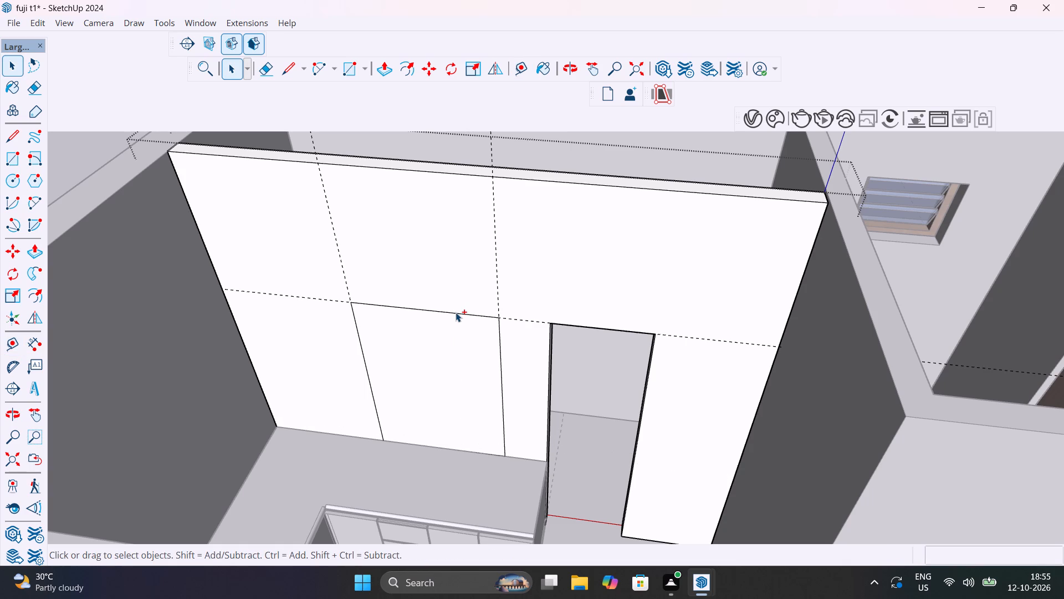
Place a horizontal guide 3' above the floor edge on the kitchen face of the doorway wall.
{"action": "middle_click_drag", "start_coordinate": [556, 412], "coordinate": [520, 331], "text": "shift"}
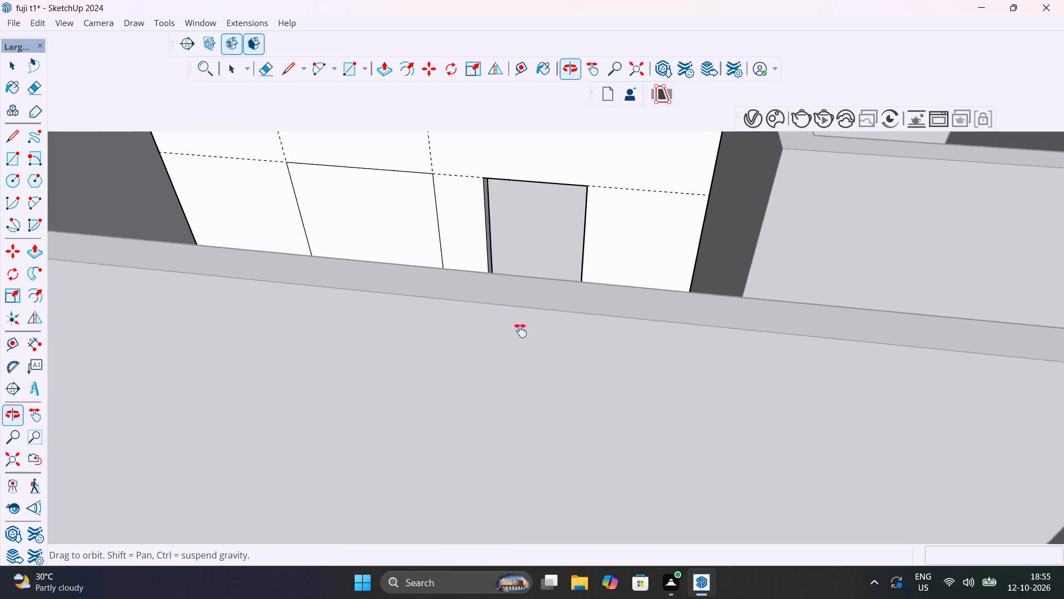
{"action": "middle_click_drag", "start_coordinate": [520, 331], "coordinate": [555, 378], "text": "shift"}
{"action": "scroll", "coordinate": [555, 378], "scroll_direction": "down", "scroll_amount": 1}
{"action": "key", "text": "t"}
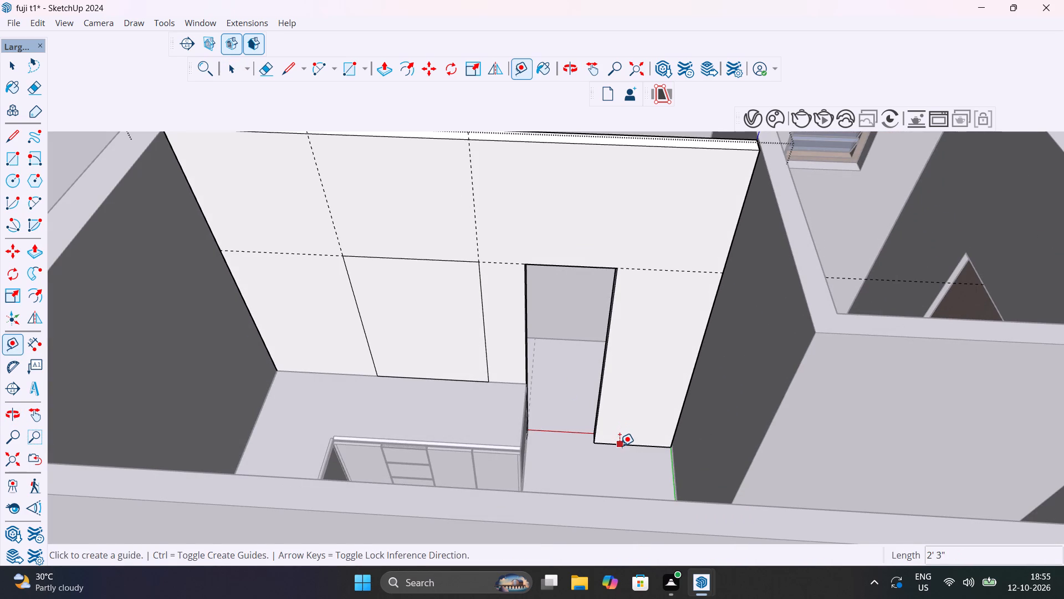
{"action": "left_click", "coordinate": [619, 446]}
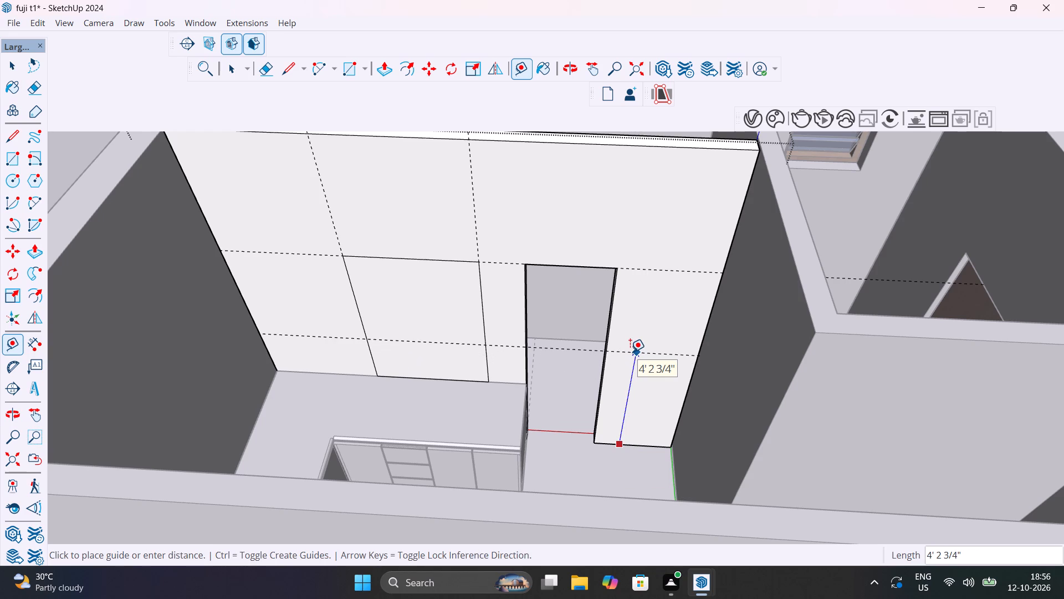
{"action": "type", "text": "3'"}
{"action": "key", "text": "Return"}
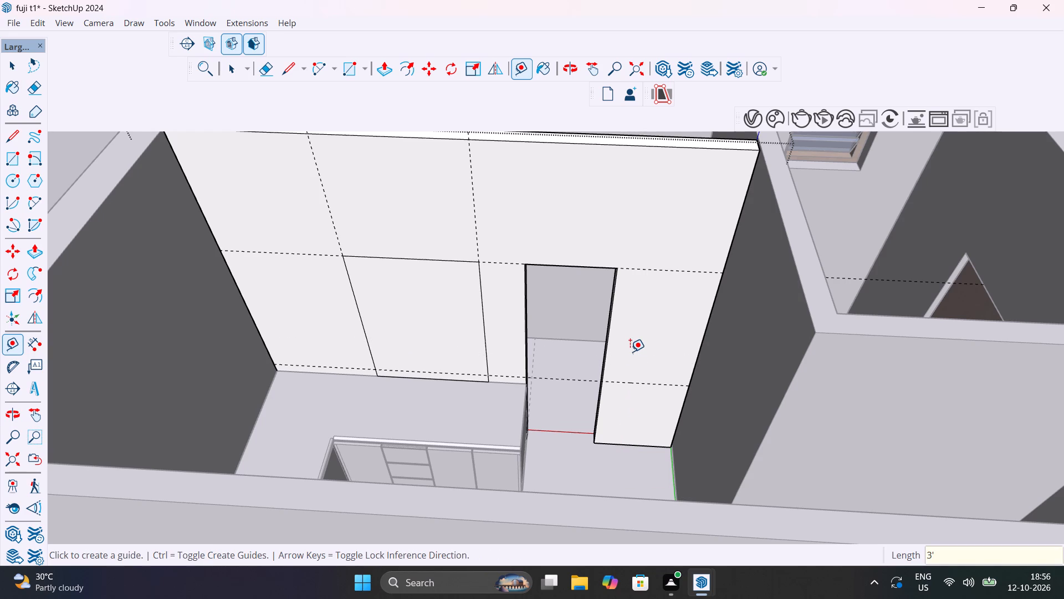
{"action": "key", "text": "space"}
Delete the top edge of the old window outline on the doorway wall.
{"action": "left_click", "coordinate": [409, 257]}
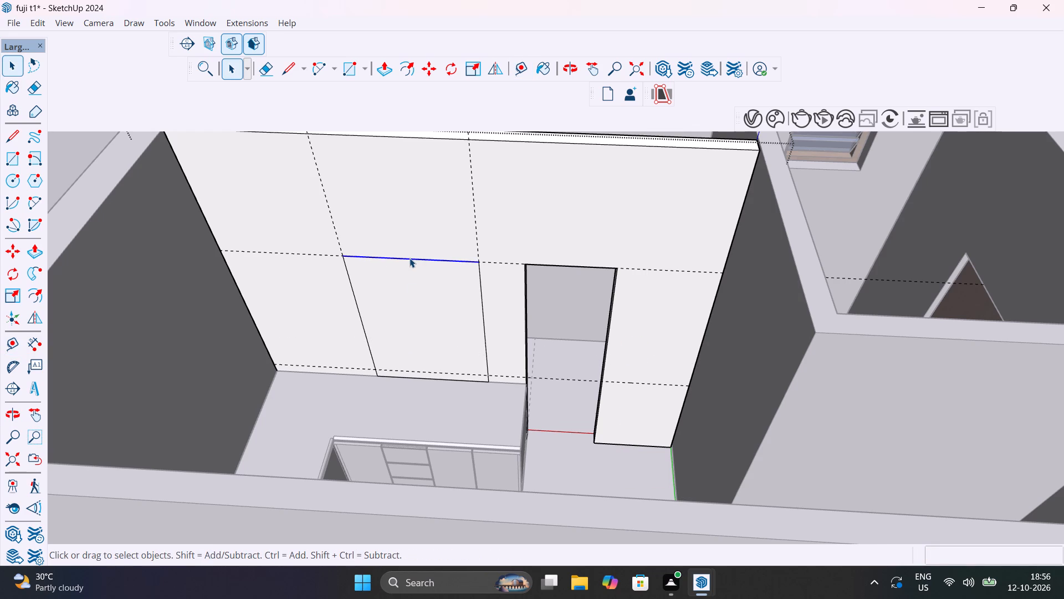
{"action": "key", "text": "Delete"}
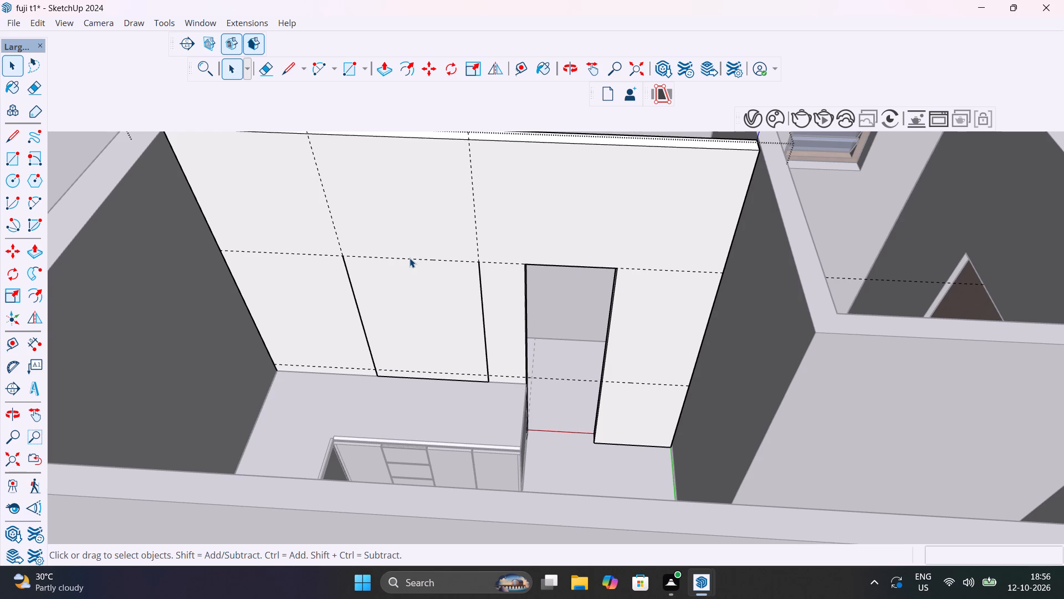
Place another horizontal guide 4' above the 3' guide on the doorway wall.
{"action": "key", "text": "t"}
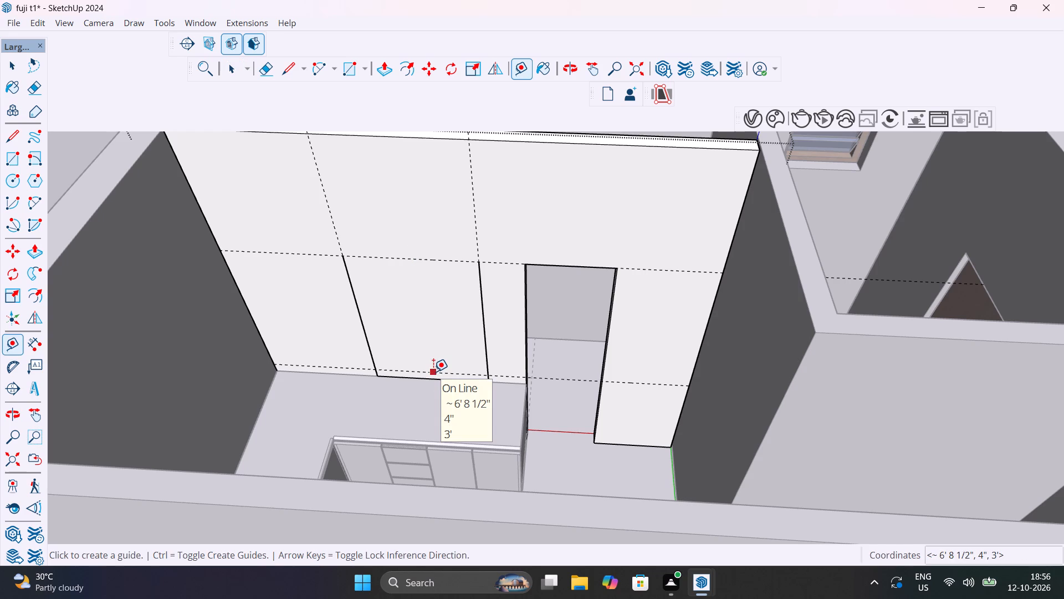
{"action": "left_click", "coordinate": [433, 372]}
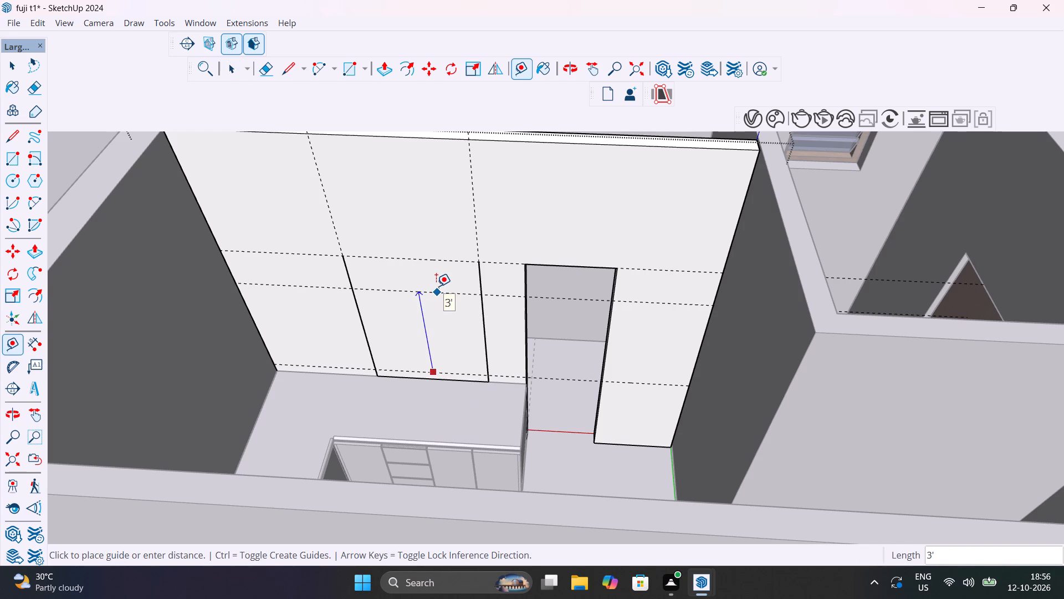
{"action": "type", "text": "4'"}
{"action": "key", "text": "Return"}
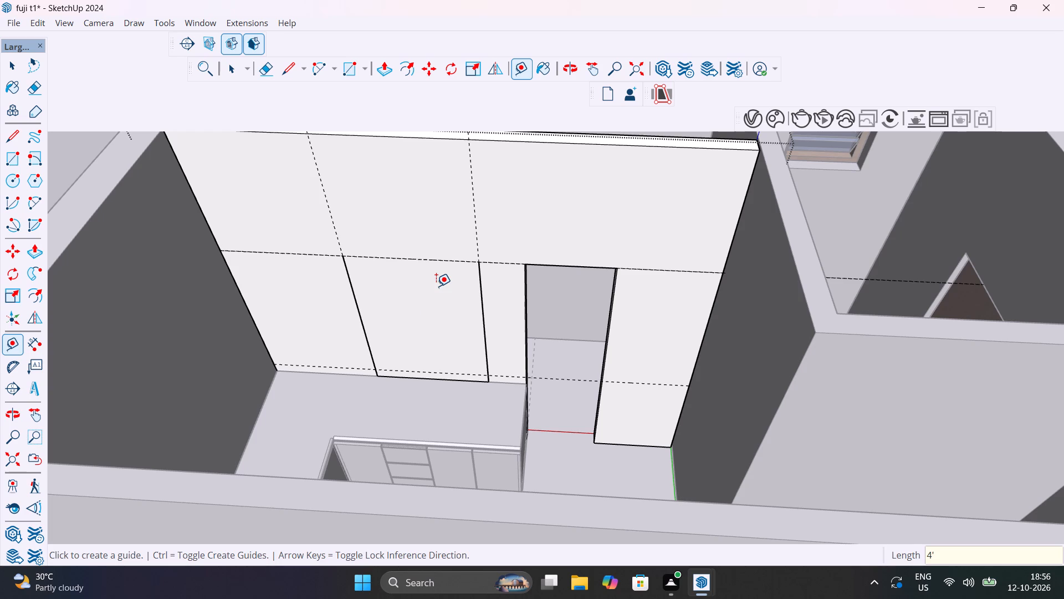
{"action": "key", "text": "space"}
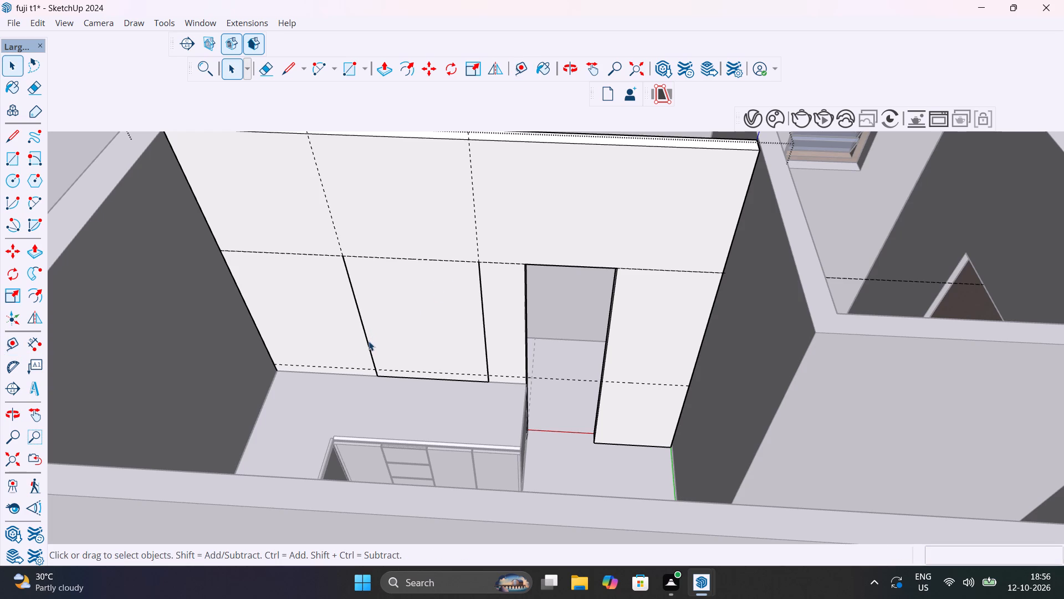
Delete the remaining two side edges and bottom edge of the old window outline.
{"action": "left_click", "coordinate": [369, 346]}
{"action": "key", "text": "Delete"}
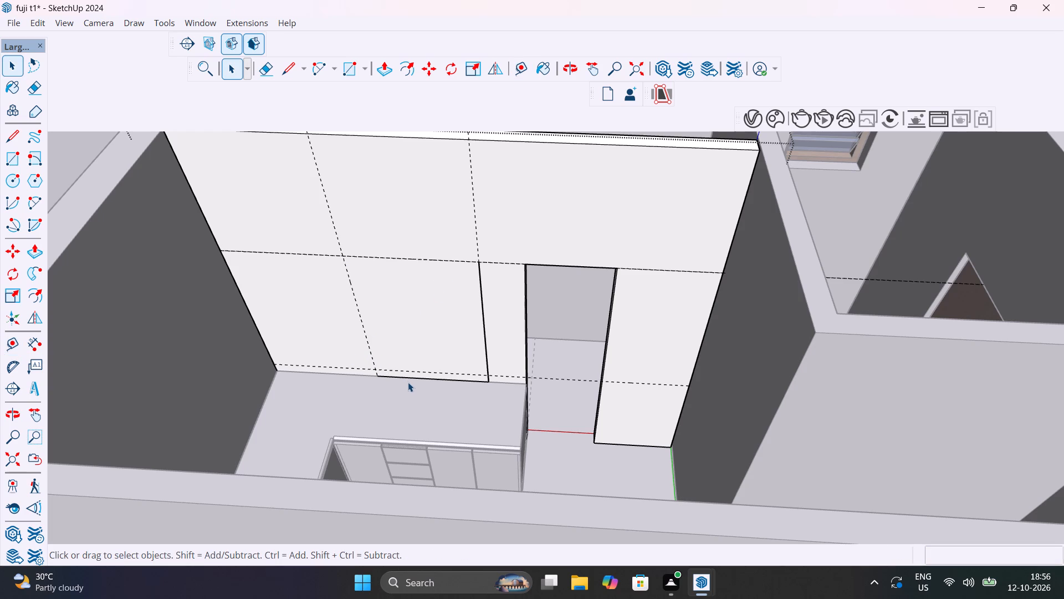
{"action": "left_click", "coordinate": [412, 379]}
{"action": "key", "text": "Delete"}
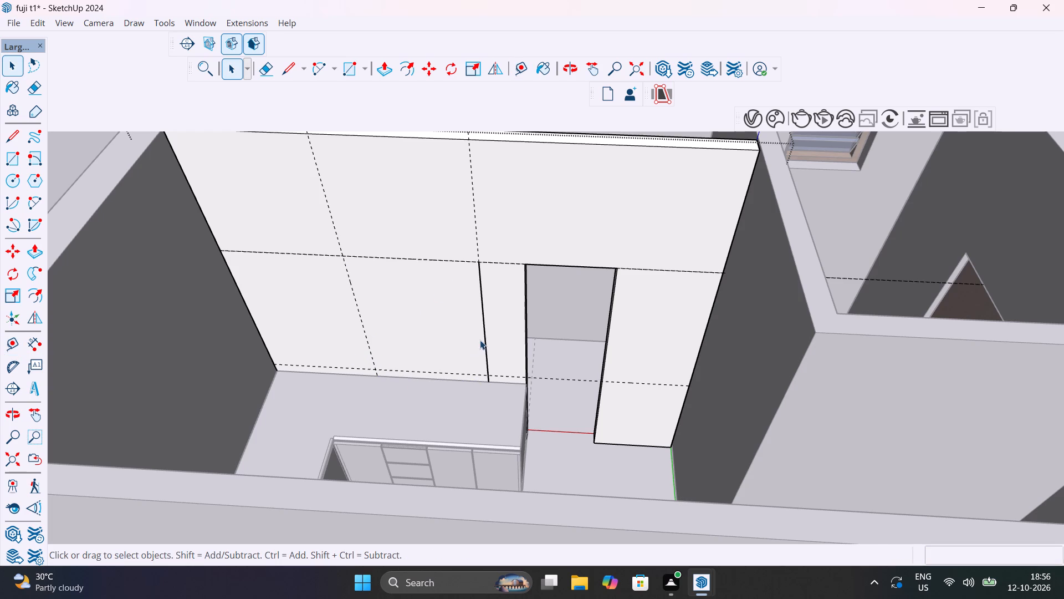
{"action": "left_click", "coordinate": [486, 337]}
{"action": "key", "text": "Delete"}
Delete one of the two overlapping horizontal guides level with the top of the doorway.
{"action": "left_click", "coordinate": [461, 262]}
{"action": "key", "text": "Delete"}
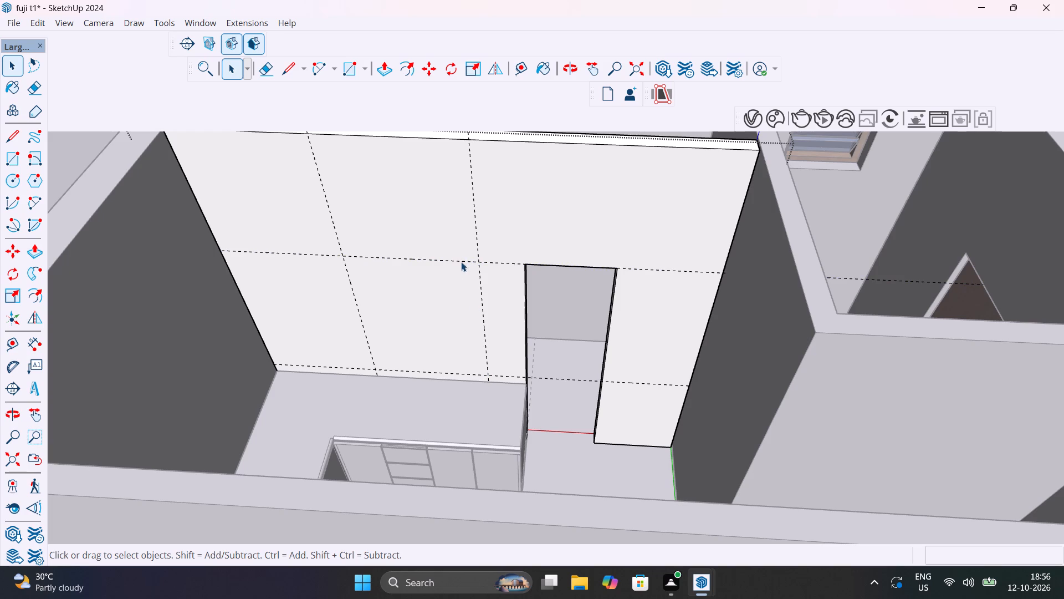
Draw a 3' wide by 4' high window rectangle between the guide intersections on the doorway wall.
{"action": "key", "text": "r"}
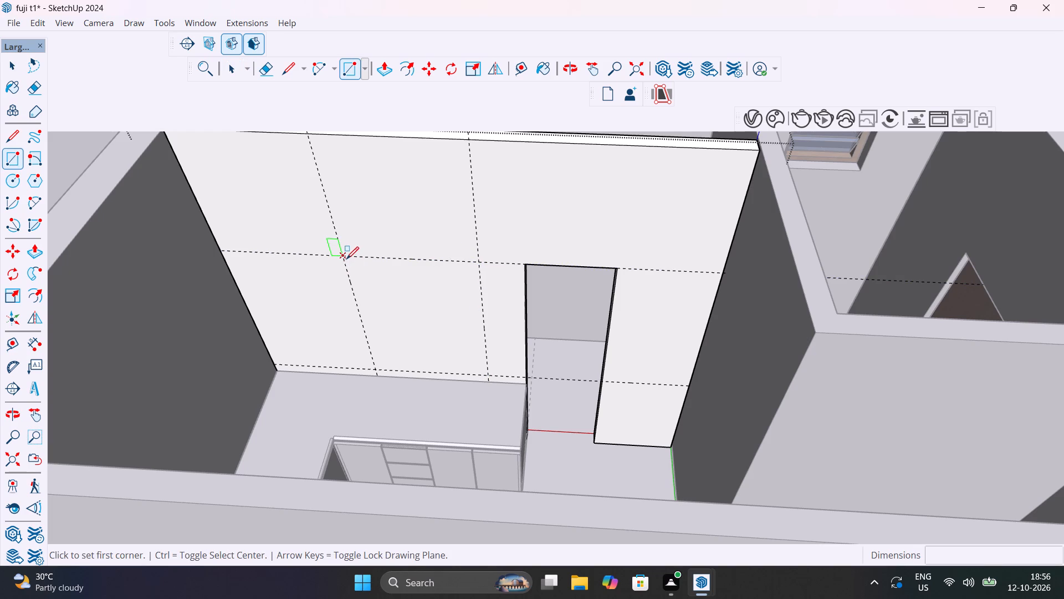
{"action": "left_click", "coordinate": [346, 259]}
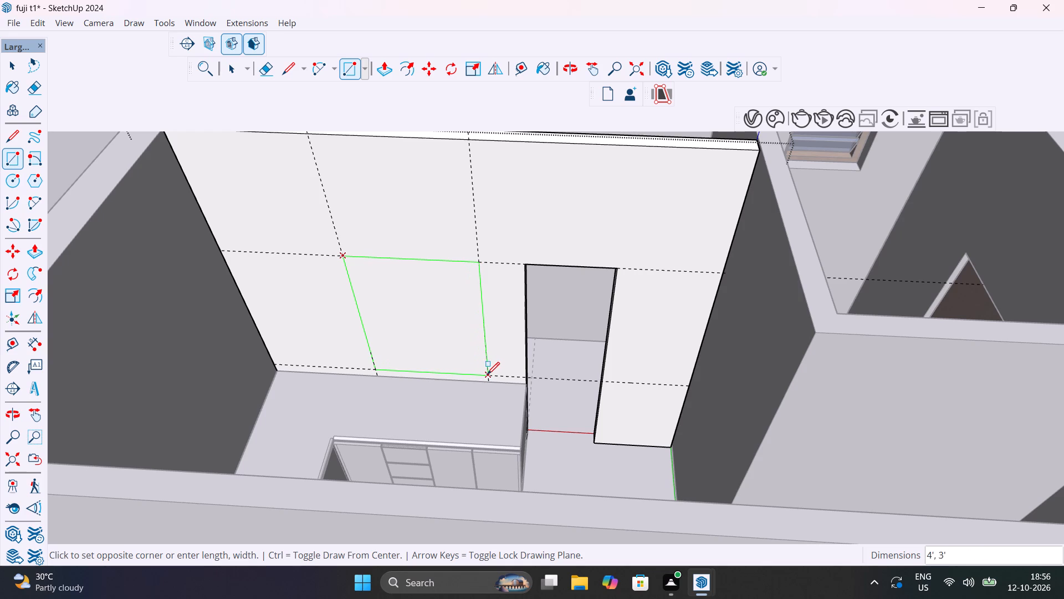
{"action": "left_click", "coordinate": [489, 375]}
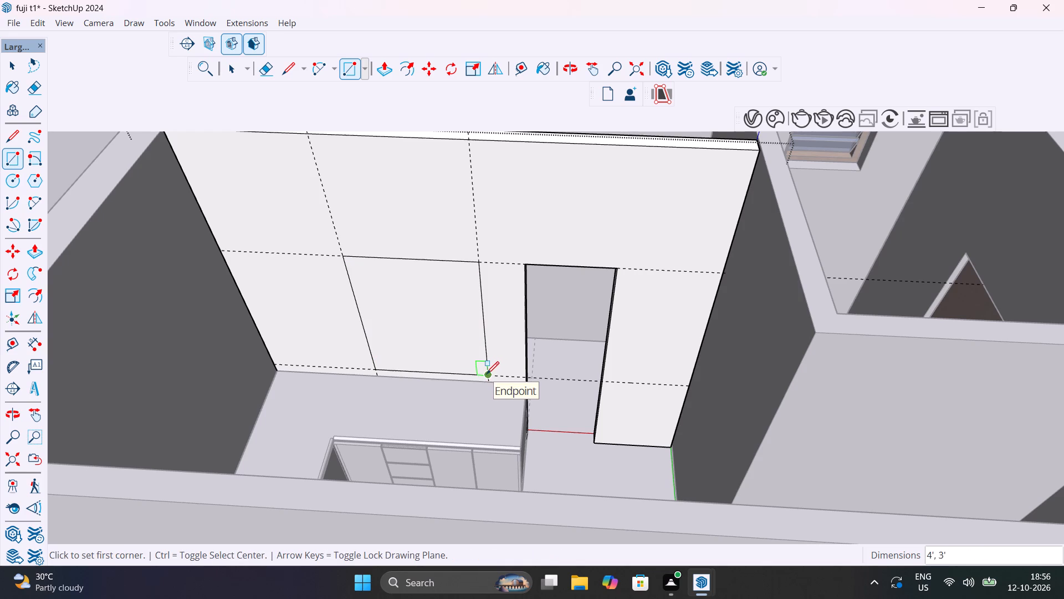
Push the window rectangle 4" through the wall to cut the opening, and close the wall group.
{"action": "key", "text": "p"}
{"action": "left_click", "coordinate": [454, 351]}
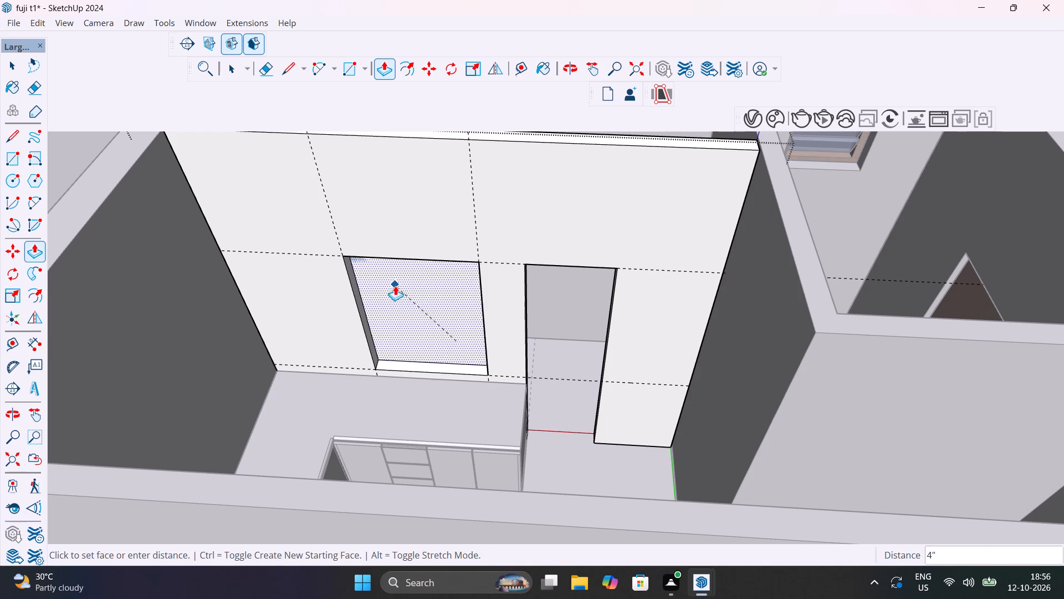
{"action": "left_click", "coordinate": [394, 286]}
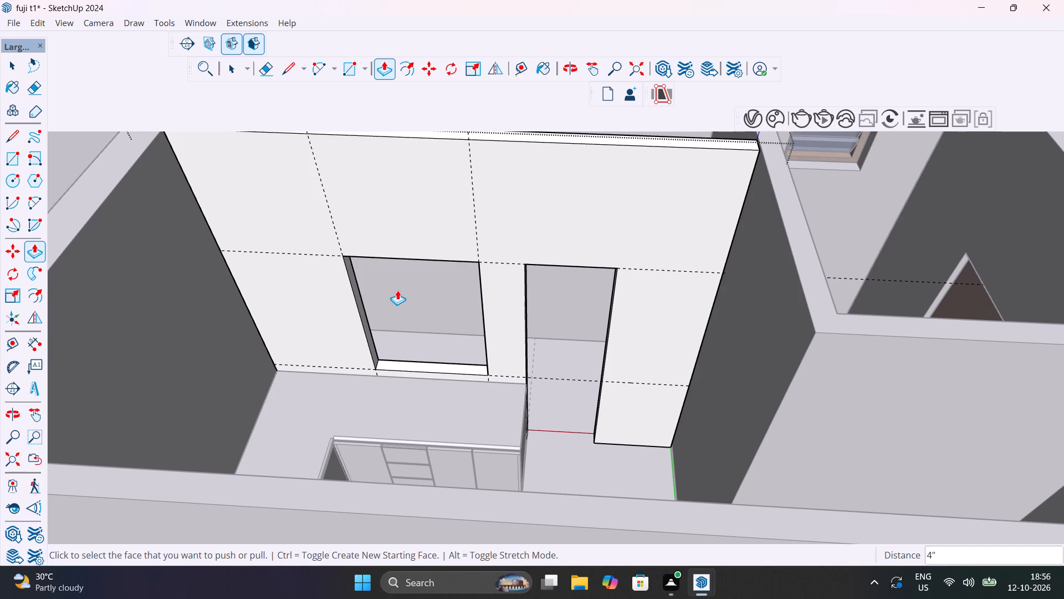
{"action": "key", "text": "space"}
{"action": "scroll", "coordinate": [397, 290], "scroll_direction": "down", "scroll_amount": 10}
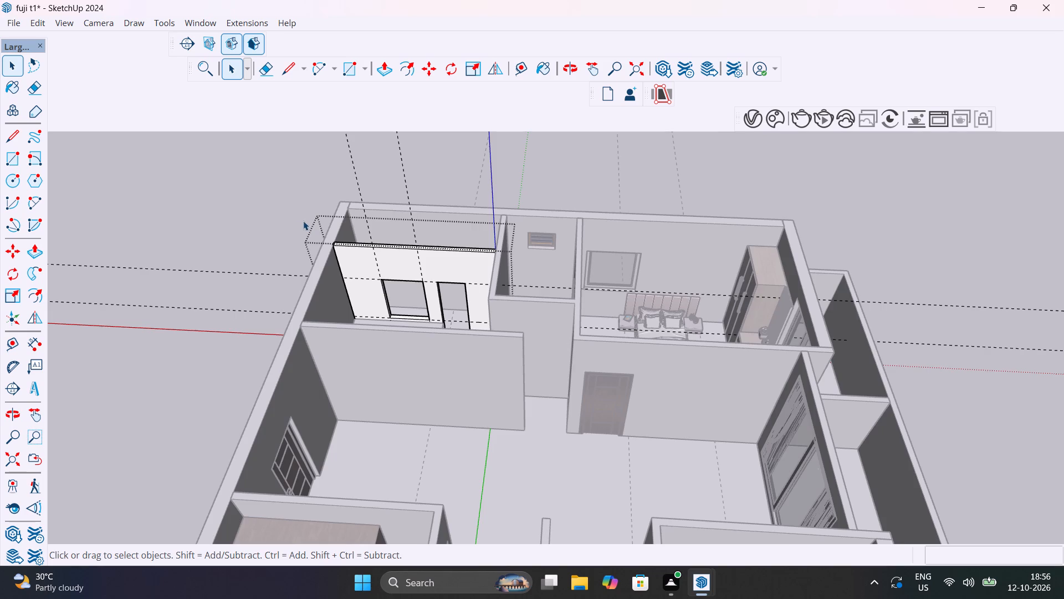
{"action": "left_click", "coordinate": [295, 201]}
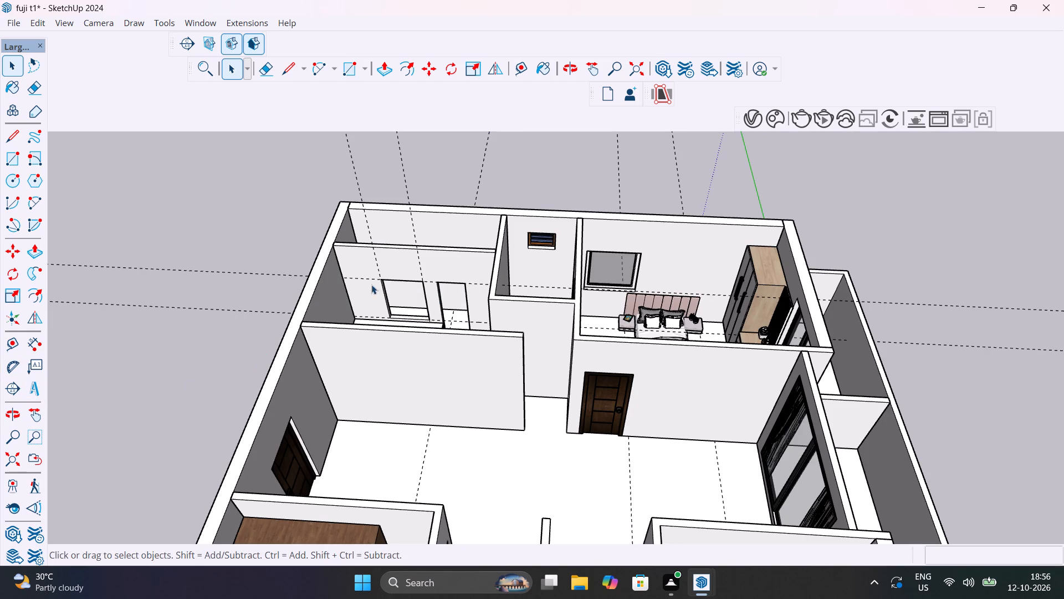
Examine the new window opening above the countertop and the surrounding apartment from several angles.
{"action": "scroll", "coordinate": [394, 312], "scroll_direction": "up", "scroll_amount": 13}
{"action": "middle_click_drag", "start_coordinate": [425, 392], "coordinate": [524, 343]}
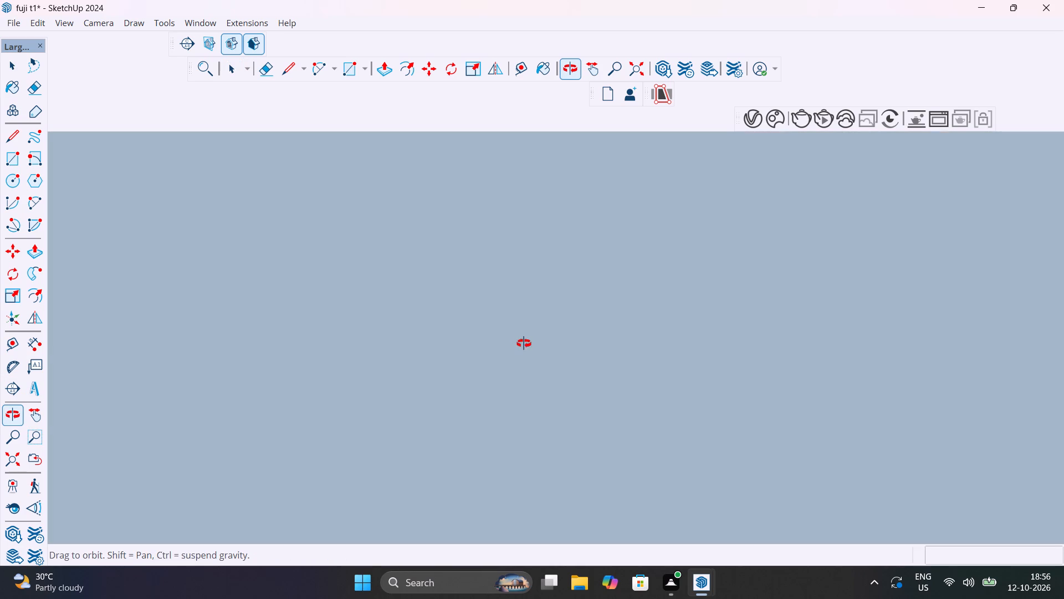
{"action": "middle_click_drag", "start_coordinate": [524, 343], "coordinate": [559, 459]}
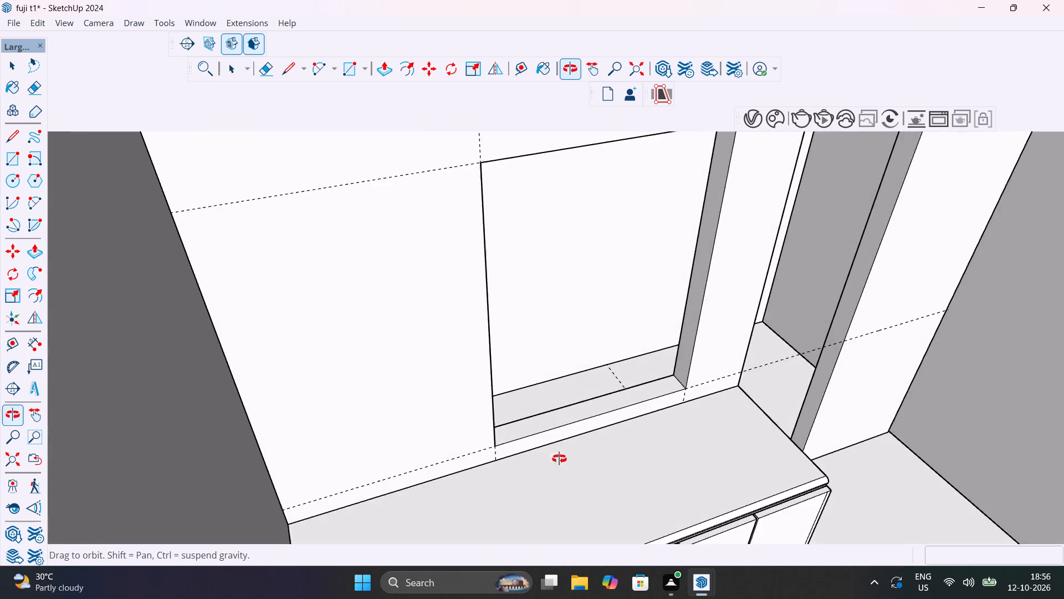
{"action": "middle_click_drag", "start_coordinate": [559, 459], "coordinate": [567, 456]}
{"action": "scroll", "coordinate": [561, 438], "scroll_direction": "down", "scroll_amount": 14}
{"action": "left_click", "coordinate": [385, 338]}
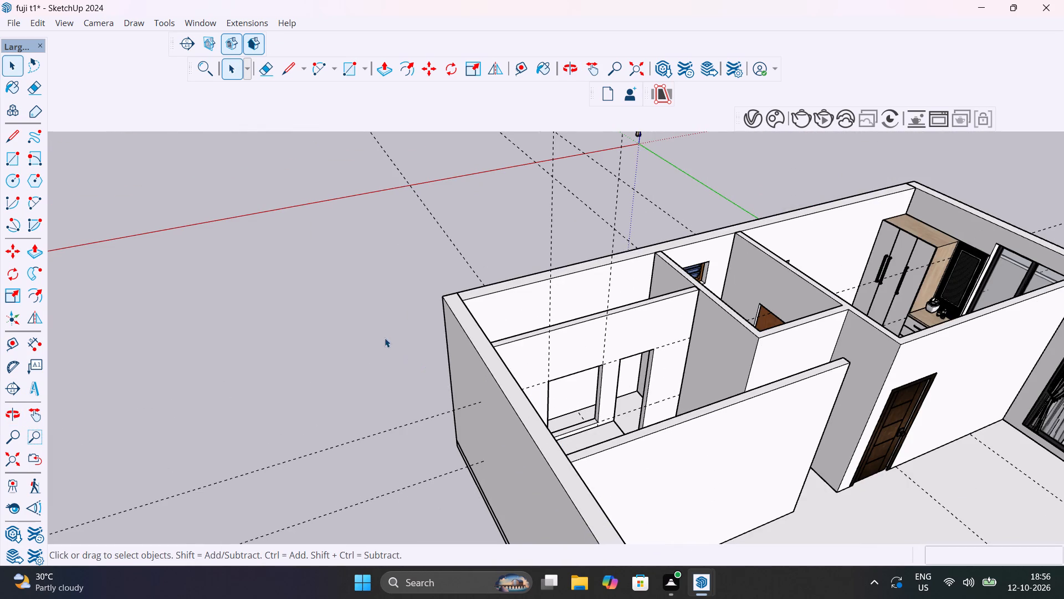
{"action": "middle_click_drag", "start_coordinate": [384, 338], "coordinate": [221, 322]}
{"action": "scroll", "coordinate": [221, 321], "scroll_direction": "down", "scroll_amount": 12}
{"action": "scroll", "coordinate": [329, 388], "scroll_direction": "down", "scroll_amount": 1, "text": "shift"}
{"action": "middle_click_drag", "start_coordinate": [329, 388], "coordinate": [325, 385], "text": "shift"}
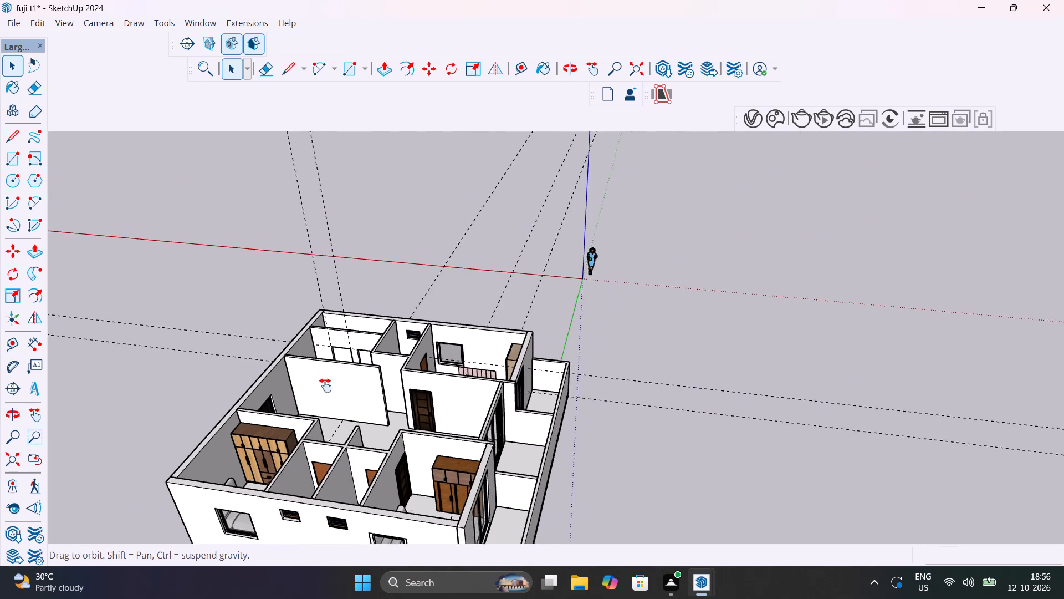
{"action": "middle_click_drag", "start_coordinate": [325, 385], "coordinate": [672, 316], "text": "shift"}
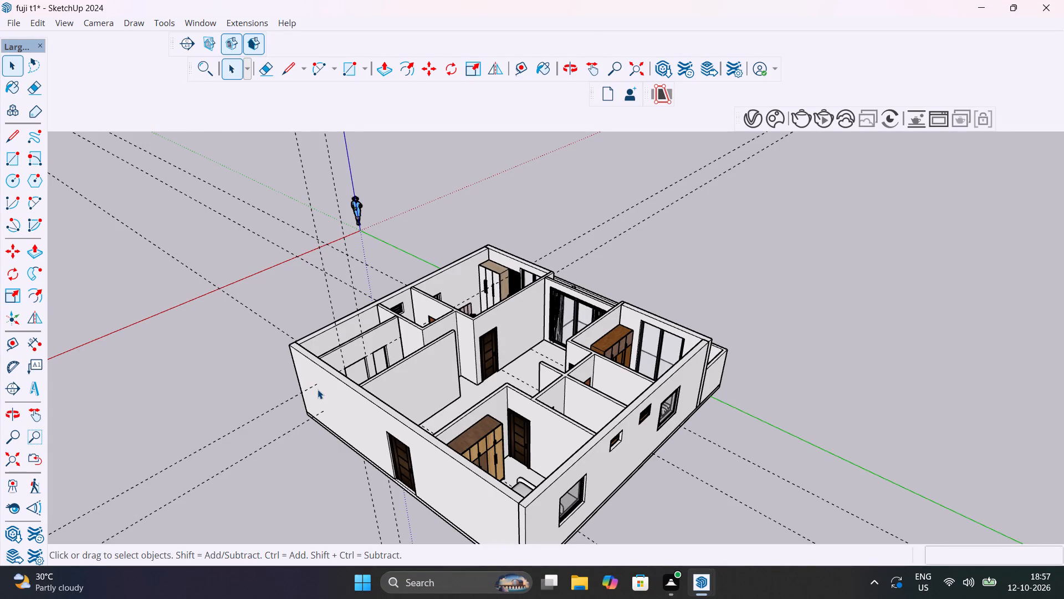
Delete all construction guides from the model.
{"action": "right_click", "coordinate": [318, 389]}
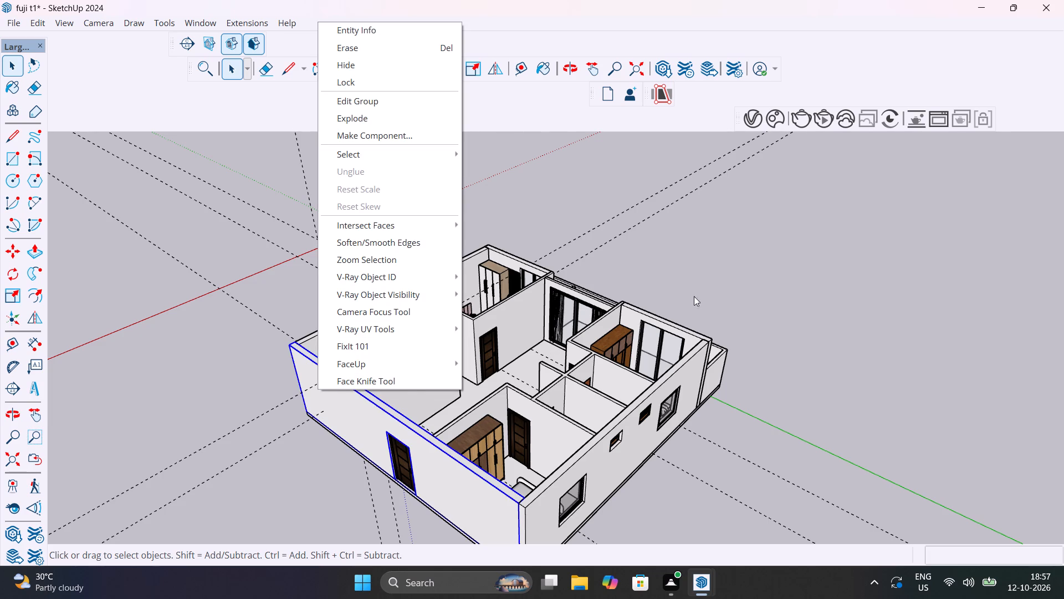
{"action": "left_click", "coordinate": [658, 281]}
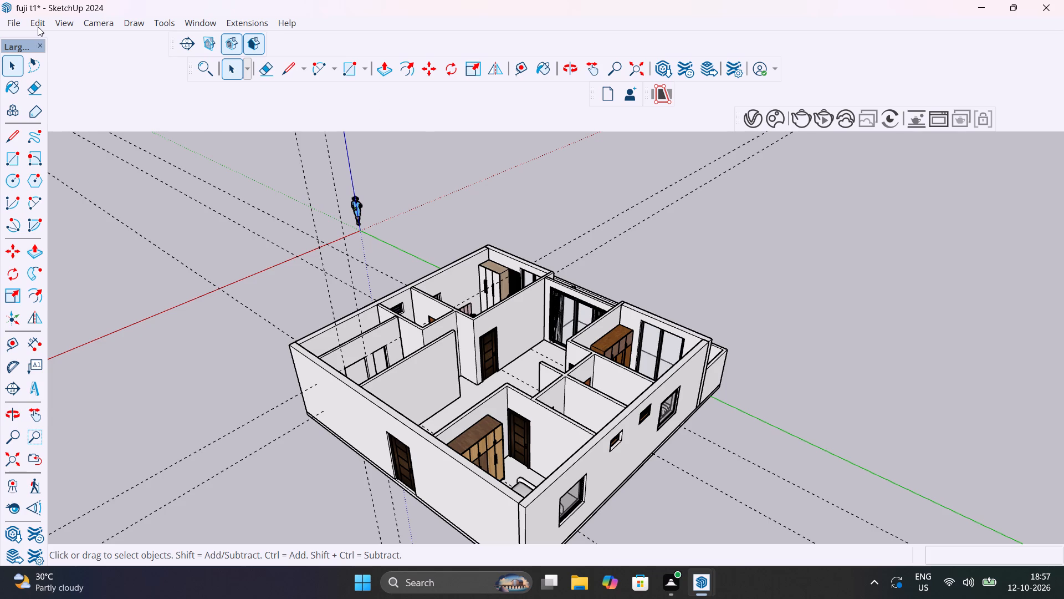
{"action": "left_click", "coordinate": [38, 25]}
{"action": "left_click", "coordinate": [87, 163]}
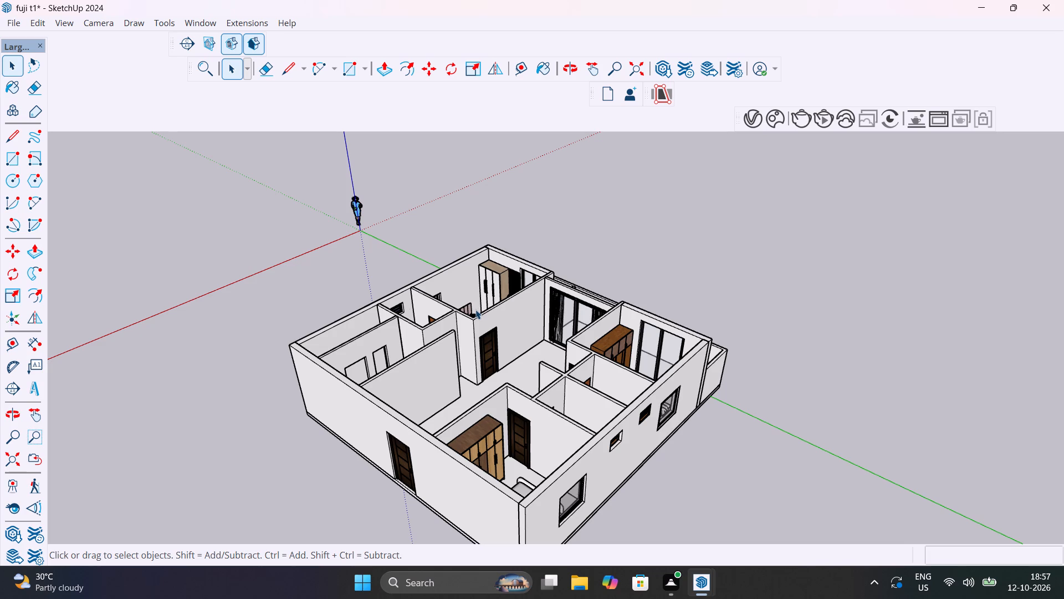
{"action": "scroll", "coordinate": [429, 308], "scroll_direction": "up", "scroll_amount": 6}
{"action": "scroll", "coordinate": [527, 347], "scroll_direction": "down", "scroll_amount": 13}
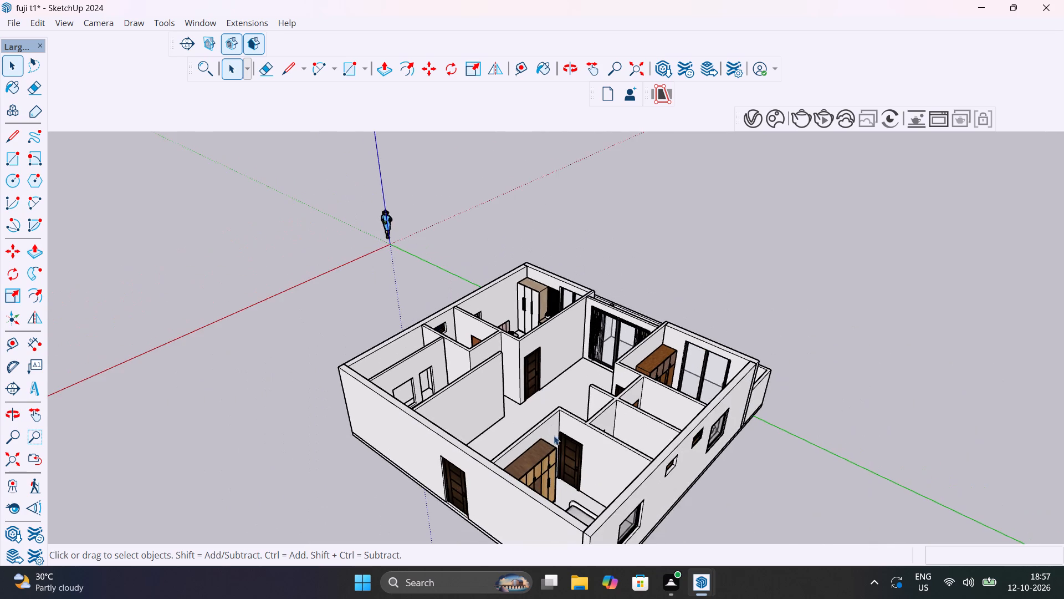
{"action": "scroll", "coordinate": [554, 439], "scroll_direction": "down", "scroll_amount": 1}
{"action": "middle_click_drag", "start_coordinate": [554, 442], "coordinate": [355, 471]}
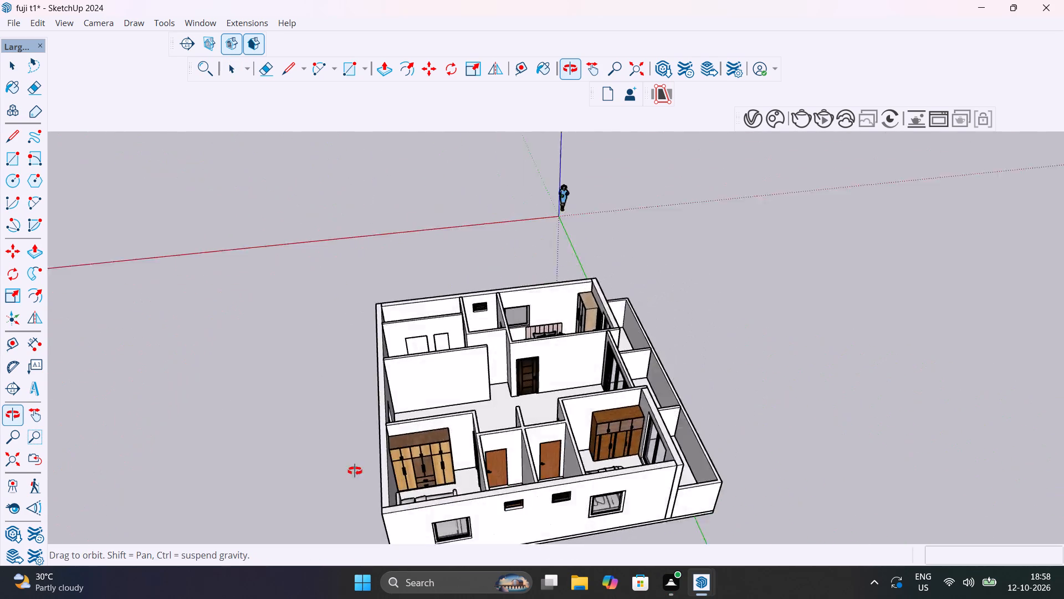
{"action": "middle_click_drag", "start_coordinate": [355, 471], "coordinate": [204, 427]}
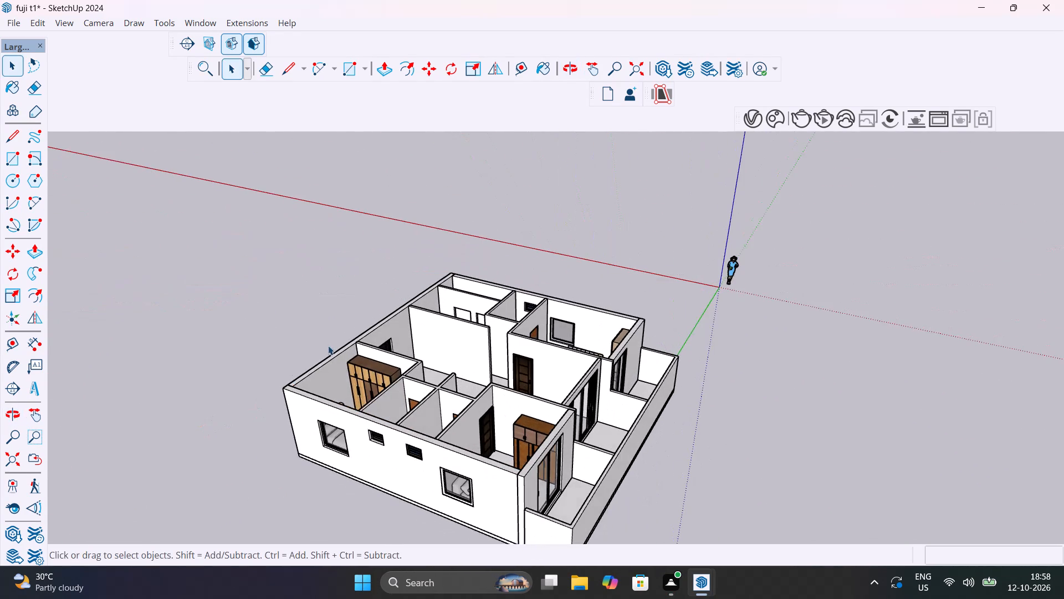
Measure the bottom edge of the shorter base-cabinet run, from its inner corner to the partition wall, without placing a dimension.
{"action": "scroll", "coordinate": [475, 304], "scroll_direction": "up", "scroll_amount": 18}
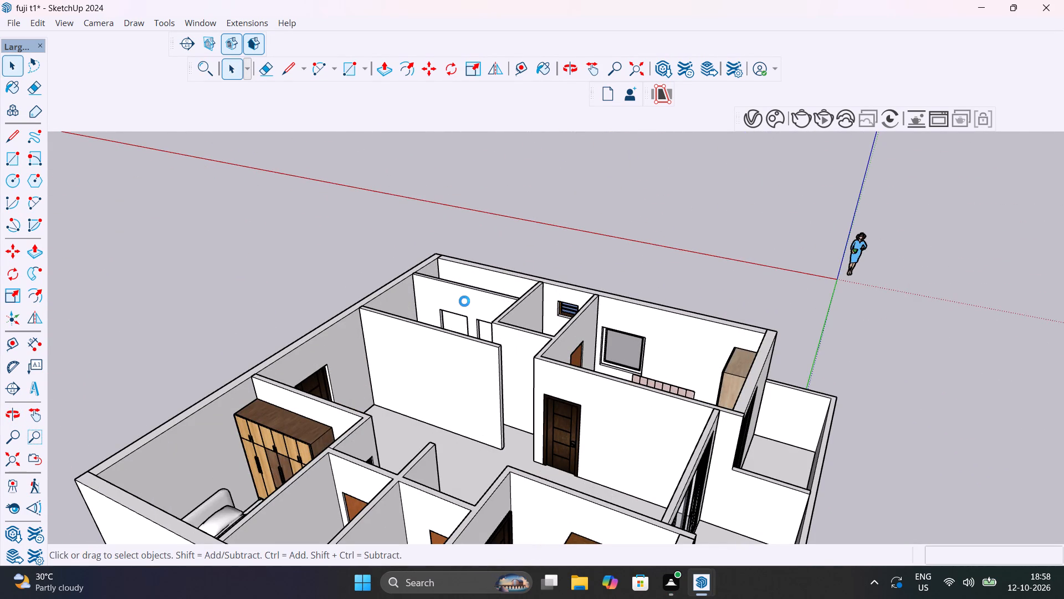
{"action": "scroll", "coordinate": [477, 306], "scroll_direction": "up", "scroll_amount": 9}
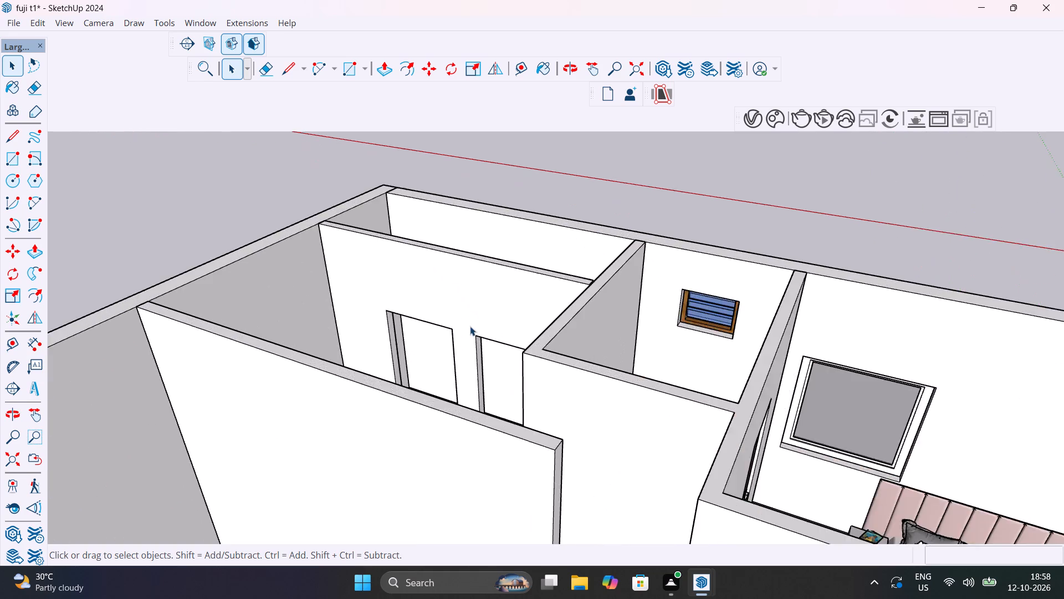
{"action": "scroll", "coordinate": [470, 326], "scroll_direction": "up", "scroll_amount": 2}
{"action": "middle_click_drag", "start_coordinate": [472, 345], "coordinate": [407, 384]}
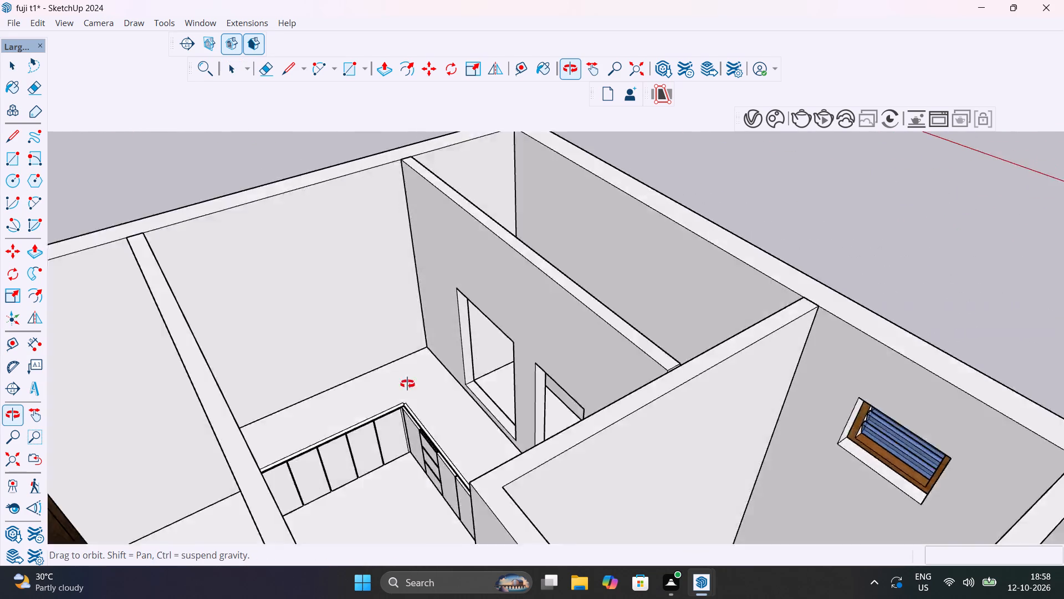
{"action": "middle_click_drag", "start_coordinate": [407, 384], "coordinate": [516, 493]}
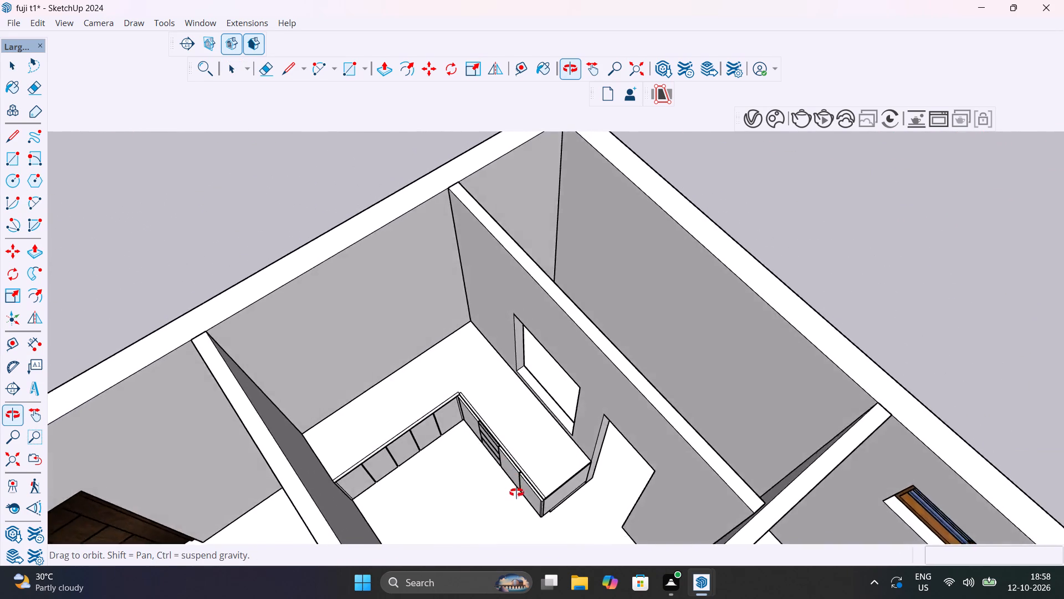
{"action": "middle_click_drag", "start_coordinate": [516, 493], "coordinate": [316, 489]}
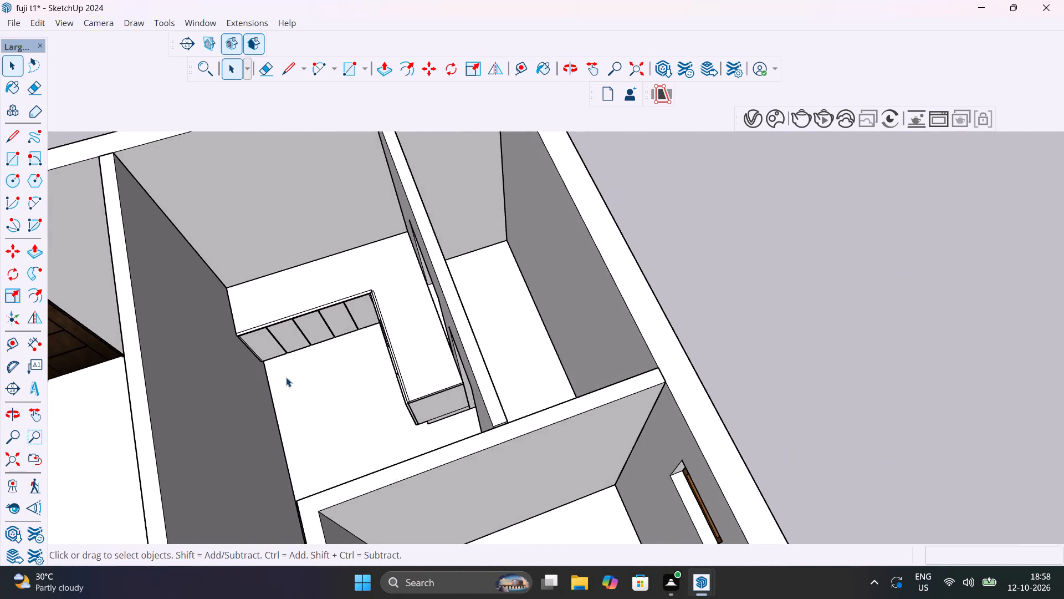
{"action": "scroll", "coordinate": [285, 377], "scroll_direction": "up", "scroll_amount": 5}
{"action": "left_click", "coordinate": [32, 339]}
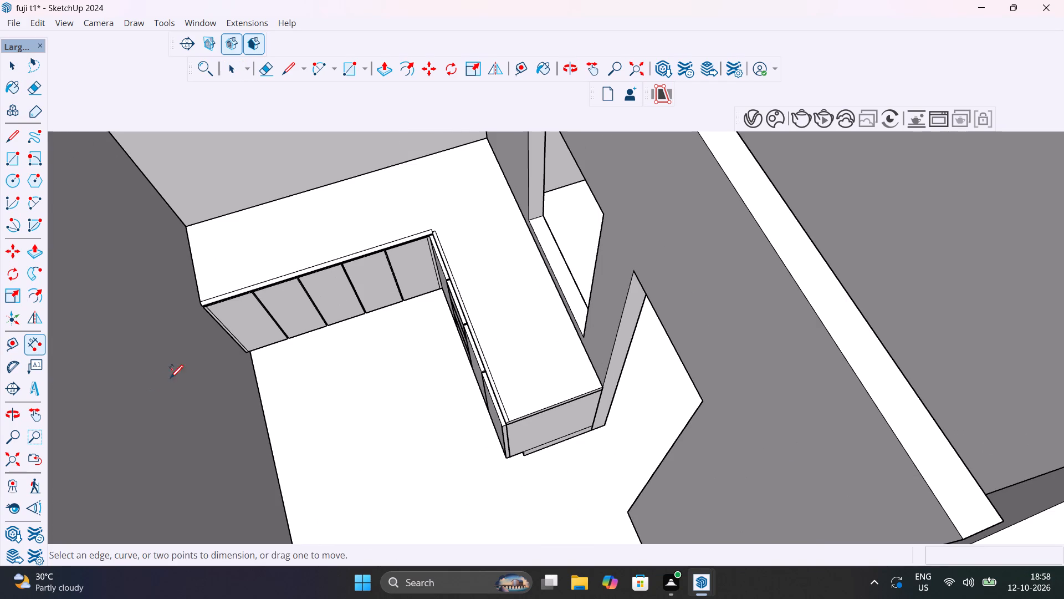
{"action": "left_click", "coordinate": [252, 361]}
{"action": "left_click", "coordinate": [442, 290]}
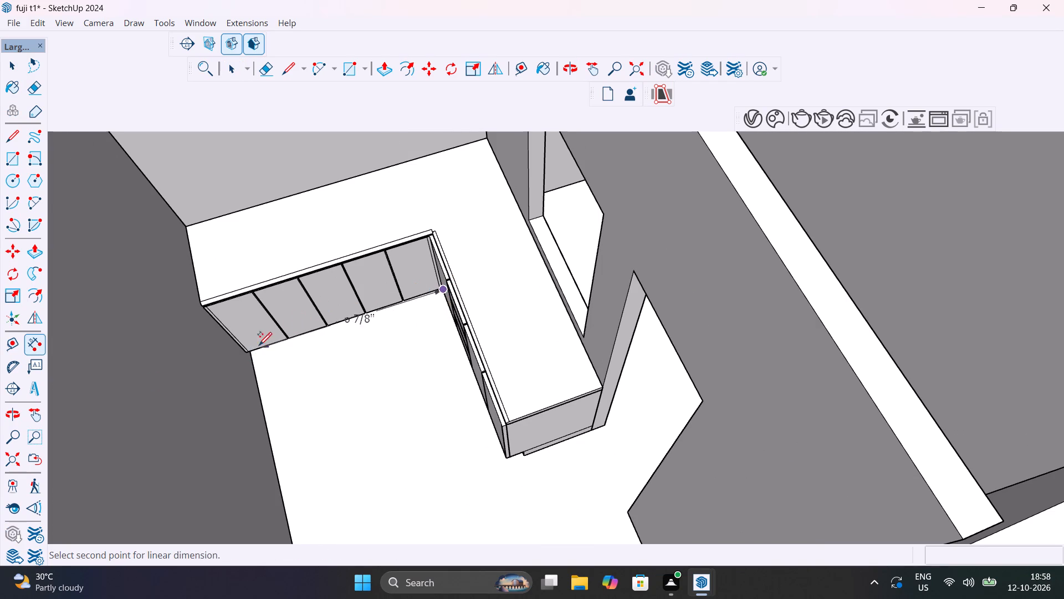
{"action": "left_click", "coordinate": [253, 349]}
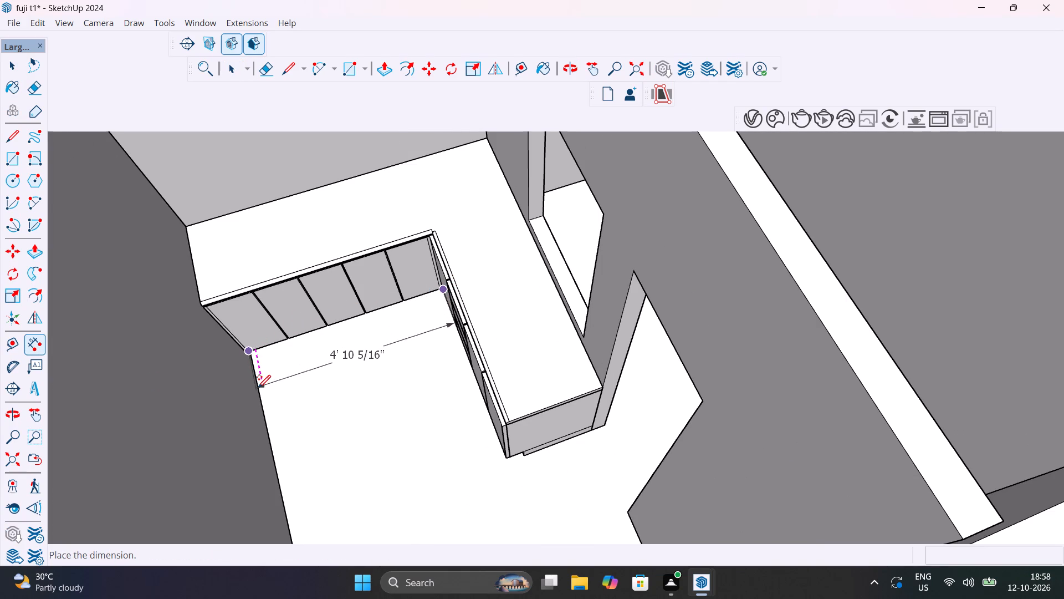
{"action": "key", "text": "Escape"}
Examine the kitchen's L-shaped base cabinets, window opening and doorway from several angles.
{"action": "scroll", "coordinate": [321, 355], "scroll_direction": "down", "scroll_amount": 4}
{"action": "middle_click_drag", "start_coordinate": [349, 387], "coordinate": [381, 374]}
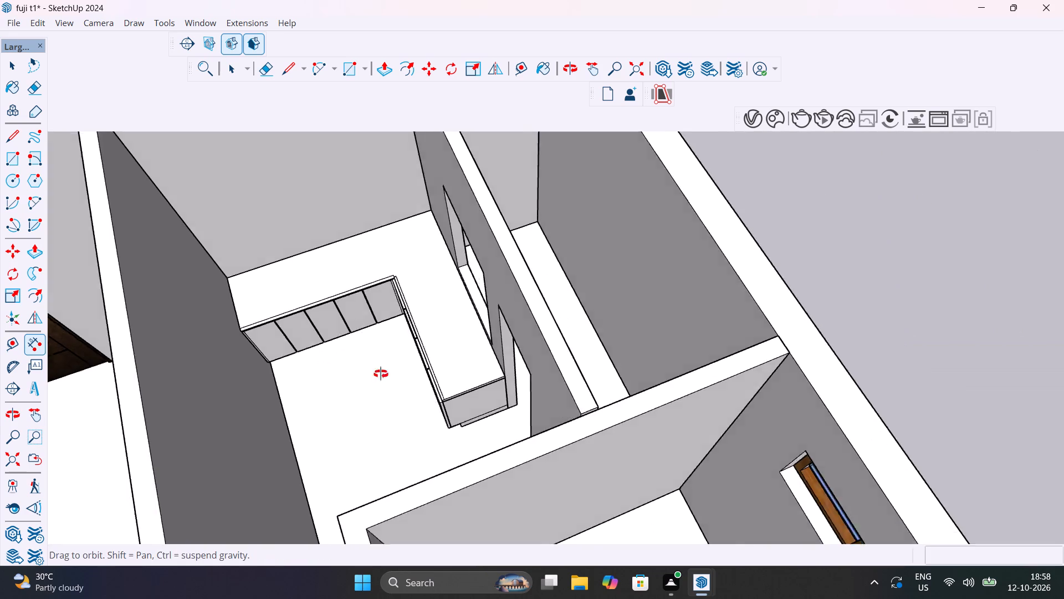
{"action": "middle_click_drag", "start_coordinate": [381, 374], "coordinate": [591, 328]}
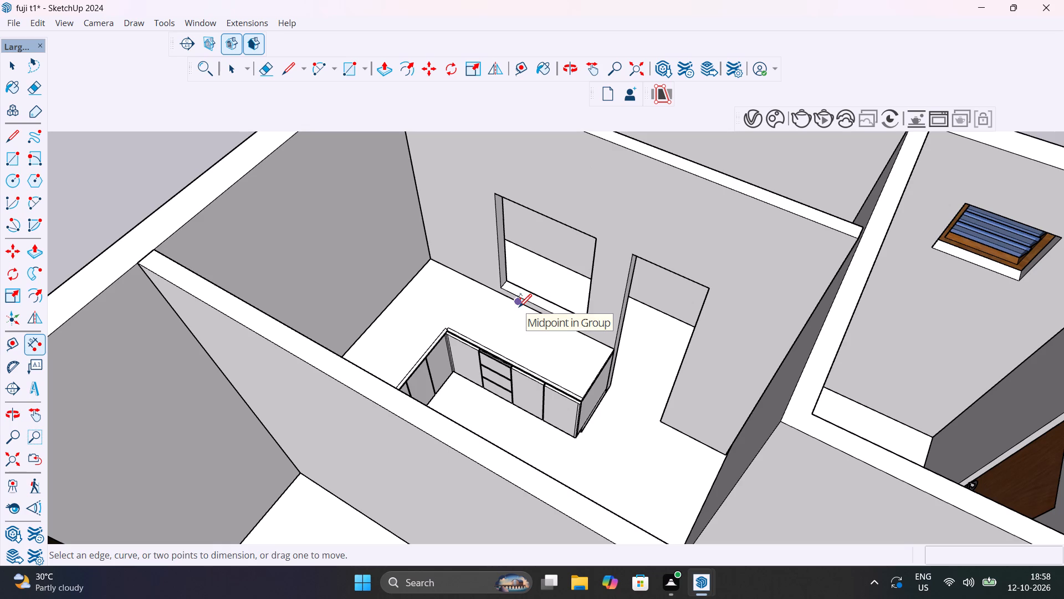
{"action": "key", "text": "space"}
{"action": "middle_click_drag", "start_coordinate": [465, 337], "coordinate": [366, 295]}
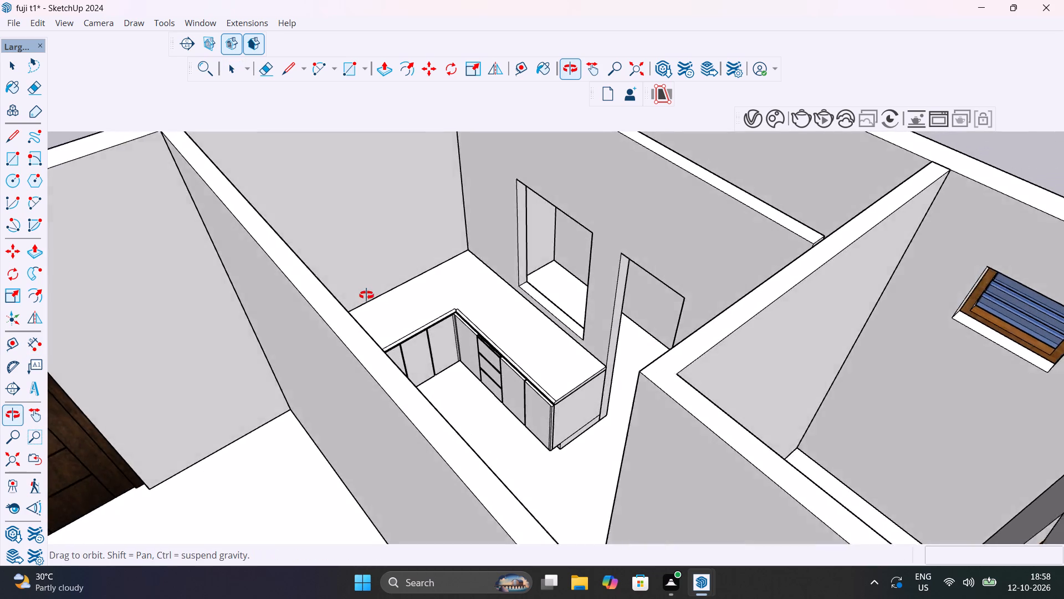
{"action": "middle_click_drag", "start_coordinate": [366, 295], "coordinate": [374, 407]}
{"action": "scroll", "coordinate": [374, 407], "scroll_direction": "up", "scroll_amount": 2}
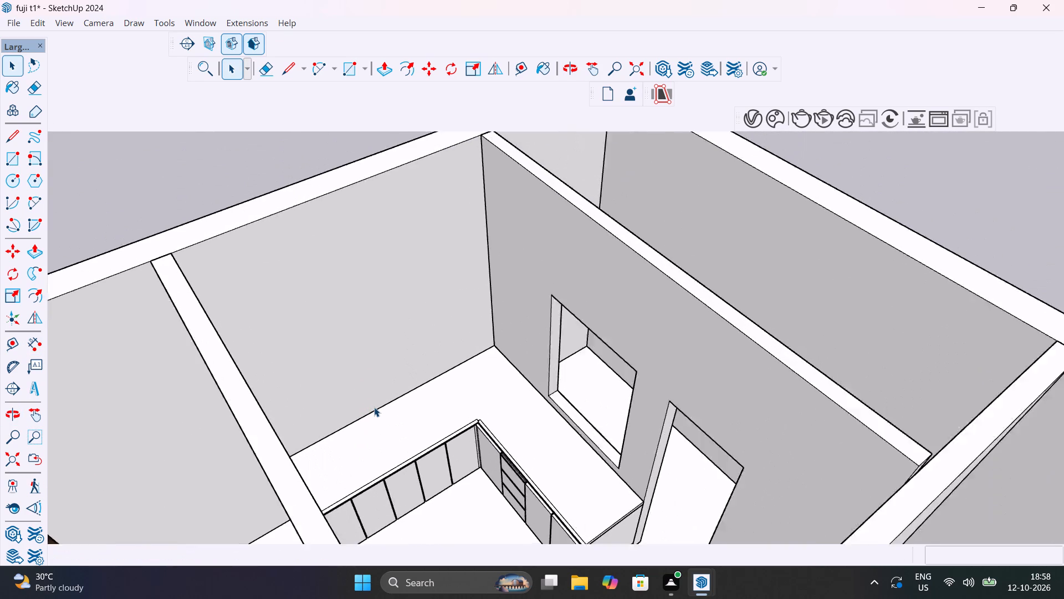
{"action": "scroll", "coordinate": [374, 407], "scroll_direction": "up", "scroll_amount": 3}
{"action": "scroll", "coordinate": [374, 407], "scroll_direction": "down", "scroll_amount": 8}
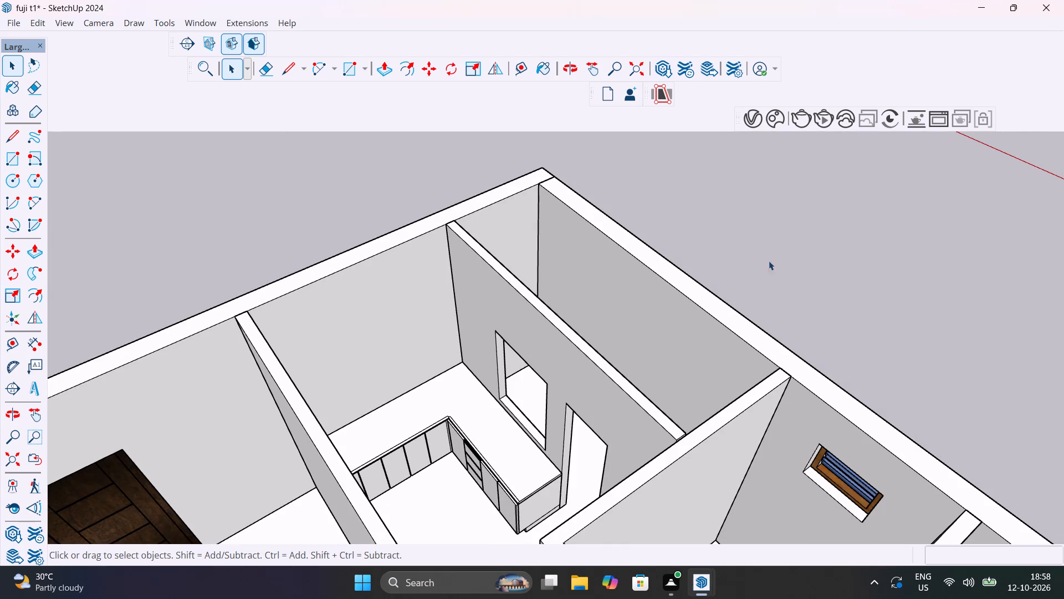
{"action": "left_click", "coordinate": [789, 248]}
Examine the whole apartment from all sides, including the bedrooms, balconies and the empty central living and dining area.
{"action": "scroll", "coordinate": [534, 317], "scroll_direction": "down", "scroll_amount": 14}
{"action": "scroll", "coordinate": [549, 359], "scroll_direction": "down", "scroll_amount": 5}
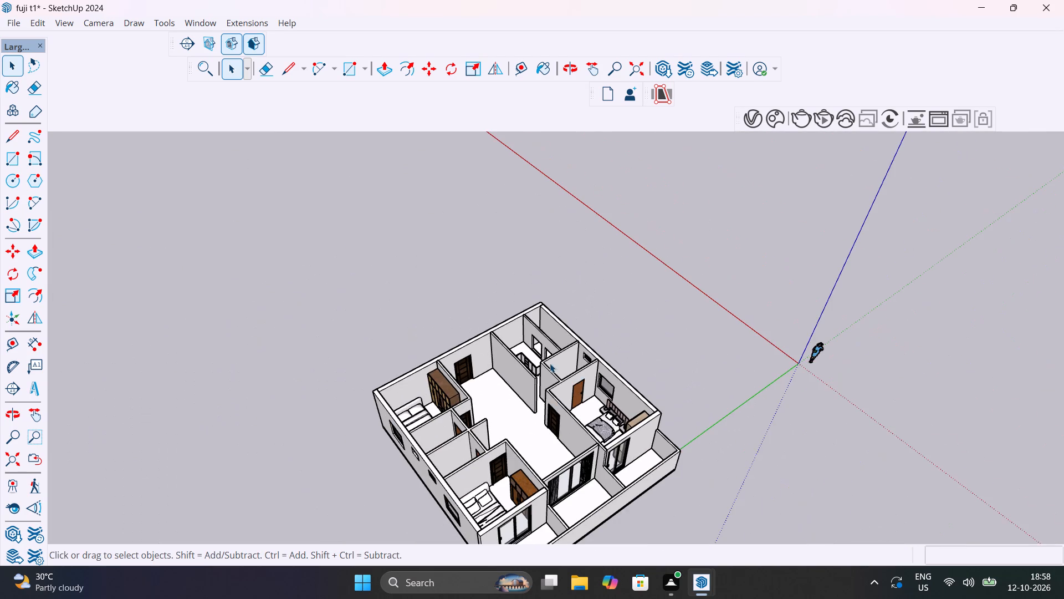
{"action": "middle_click_drag", "start_coordinate": [559, 425], "coordinate": [697, 266], "text": "shift"}
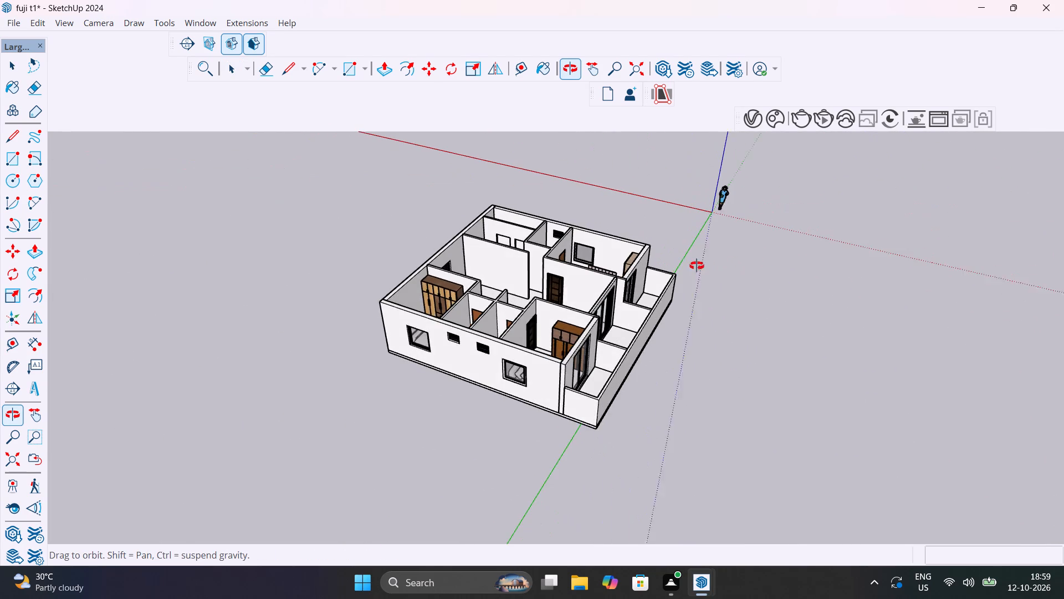
{"action": "middle_click_drag", "start_coordinate": [697, 266], "coordinate": [695, 266], "text": "shift"}
{"action": "scroll", "coordinate": [539, 314], "scroll_direction": "up", "scroll_amount": 11}
{"action": "middle_click_drag", "start_coordinate": [561, 321], "coordinate": [378, 304]}
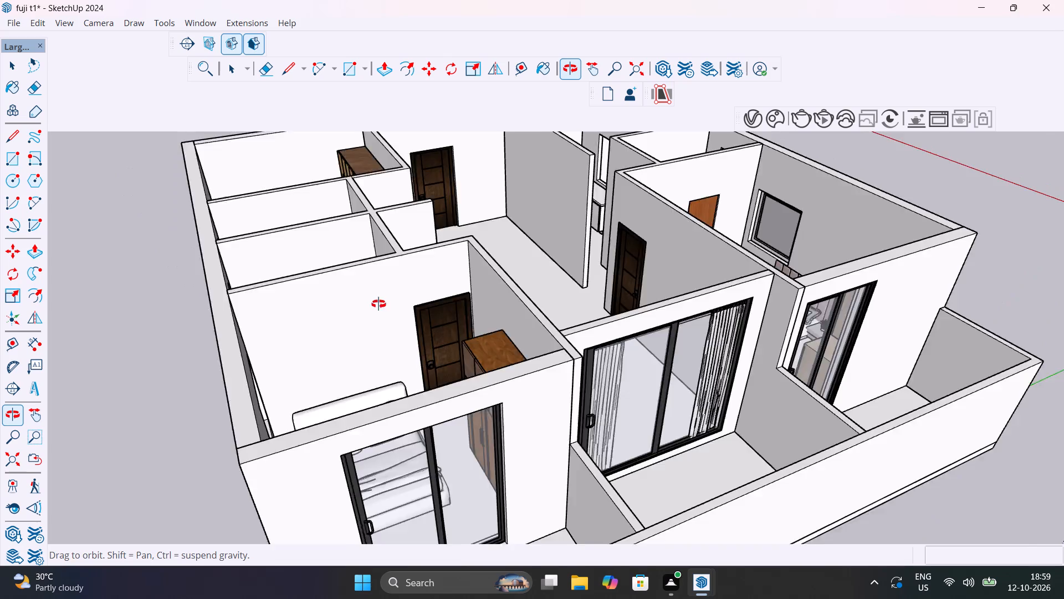
{"action": "middle_click_drag", "start_coordinate": [378, 304], "coordinate": [259, 307]}
{"action": "scroll", "coordinate": [603, 429], "scroll_direction": "down", "scroll_amount": 9}
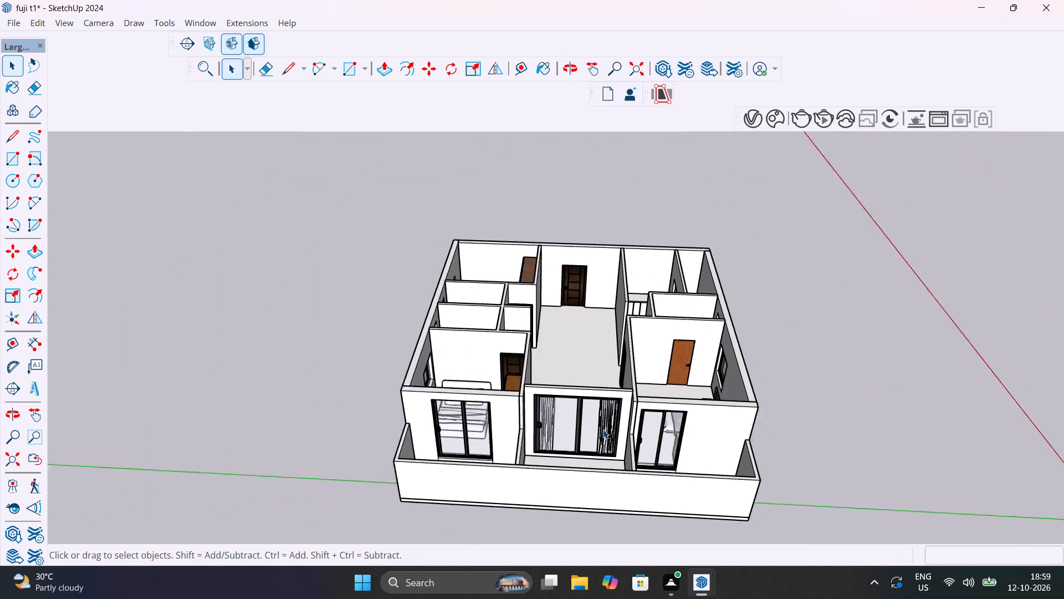
{"action": "scroll", "coordinate": [603, 429], "scroll_direction": "down", "scroll_amount": 2}
{"action": "middle_click_drag", "start_coordinate": [663, 424], "coordinate": [339, 393]}
{"action": "scroll", "coordinate": [515, 400], "scroll_direction": "up", "scroll_amount": 3}
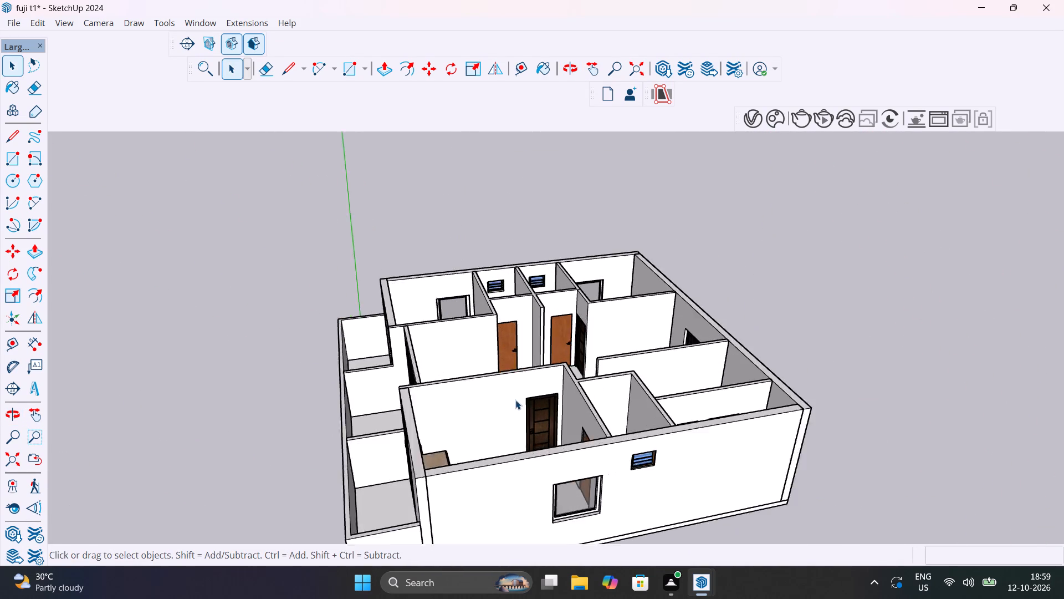
{"action": "scroll", "coordinate": [515, 400], "scroll_direction": "up", "scroll_amount": 7}
{"action": "middle_click_drag", "start_coordinate": [592, 396], "coordinate": [771, 585]}
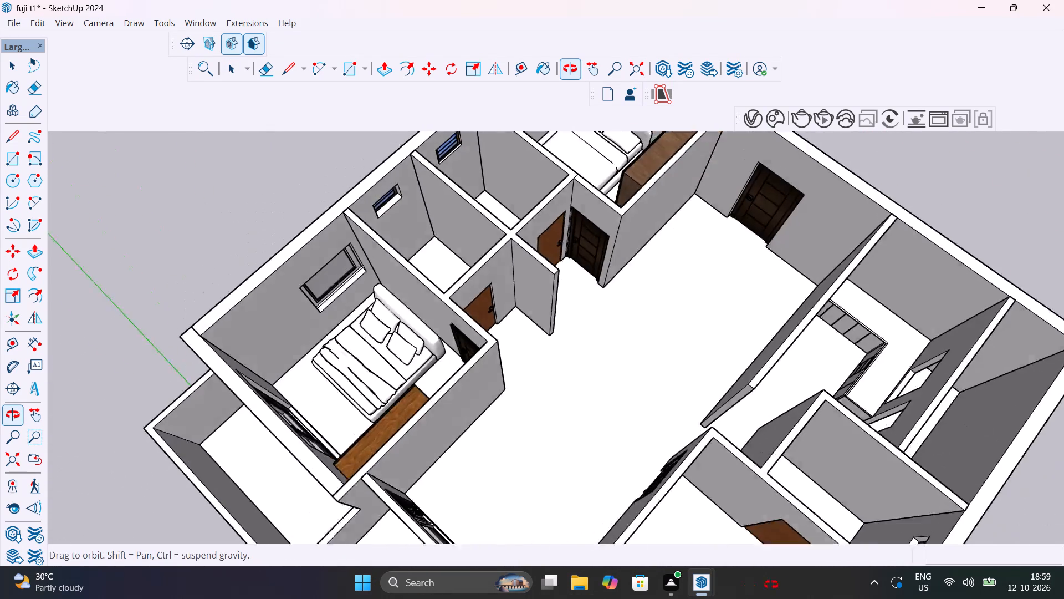
{"action": "middle_click_drag", "start_coordinate": [771, 585], "coordinate": [961, 526]}
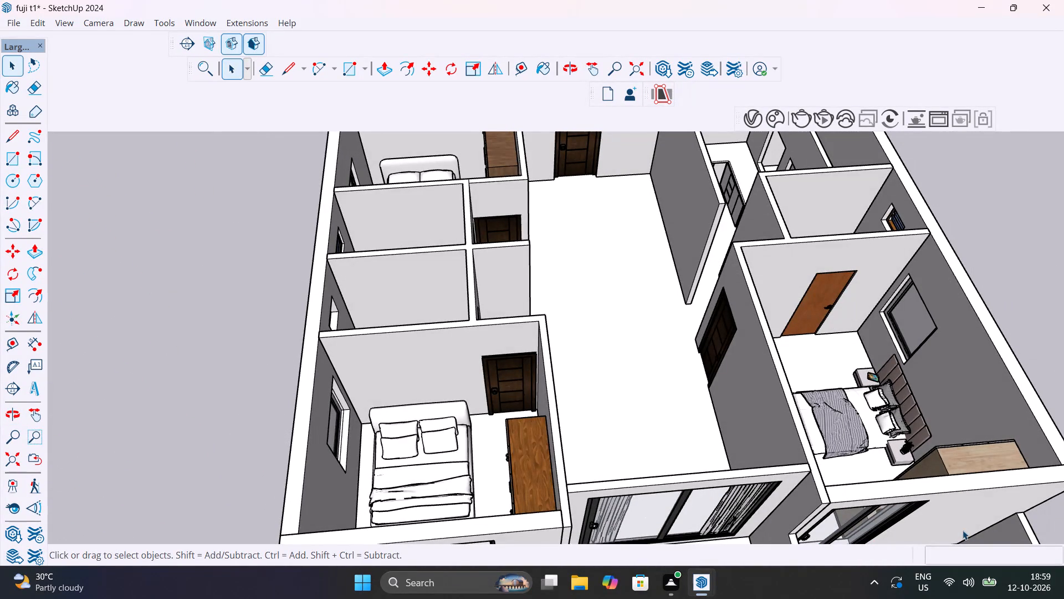
{"action": "scroll", "coordinate": [860, 454], "scroll_direction": "down", "scroll_amount": 13}
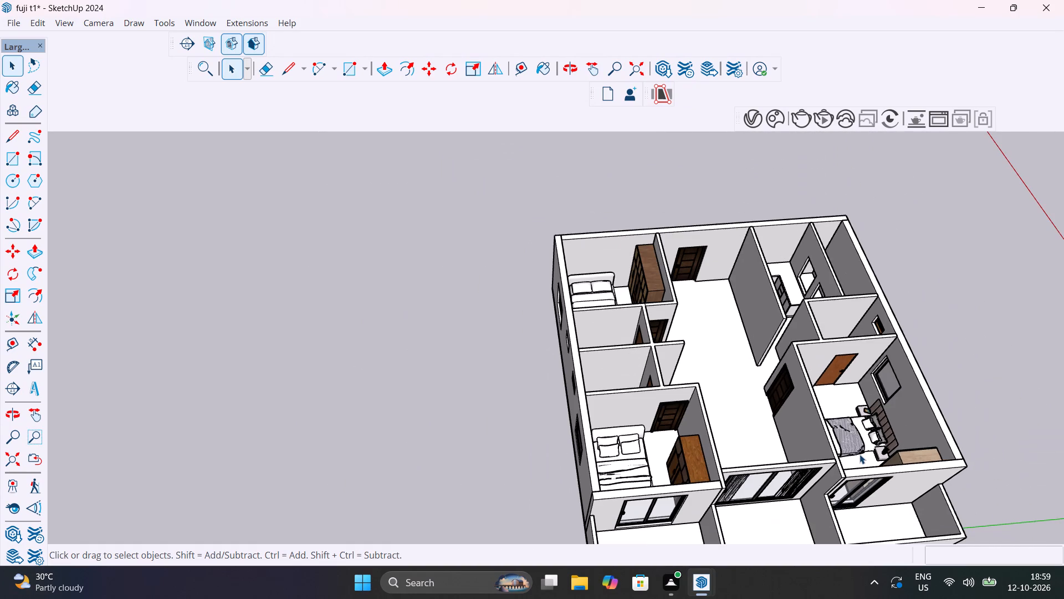
{"action": "middle_click_drag", "start_coordinate": [850, 451], "coordinate": [328, 383]}
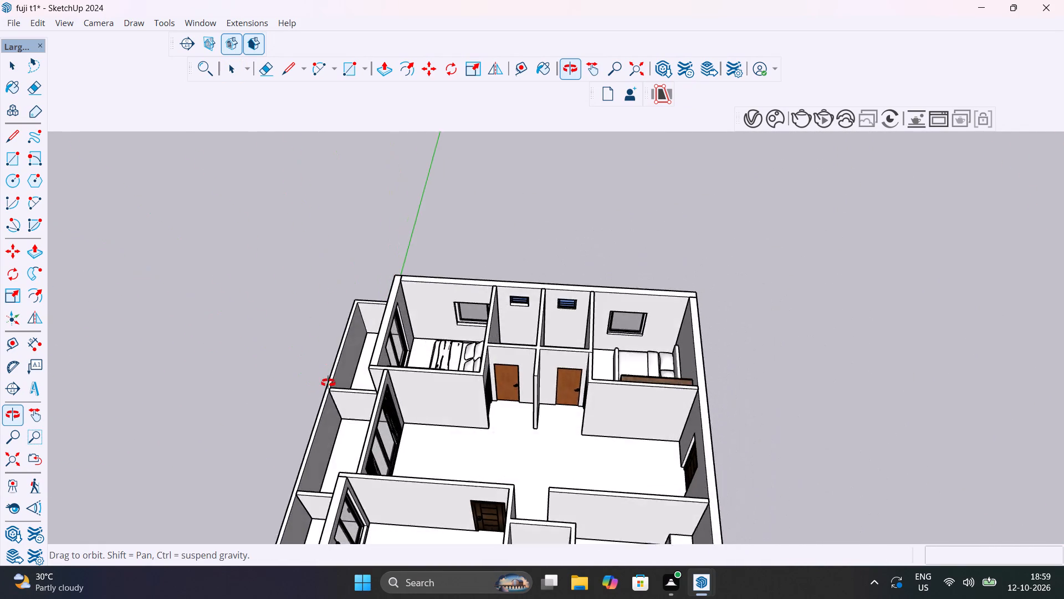
{"action": "middle_click_drag", "start_coordinate": [328, 383], "coordinate": [630, 334]}
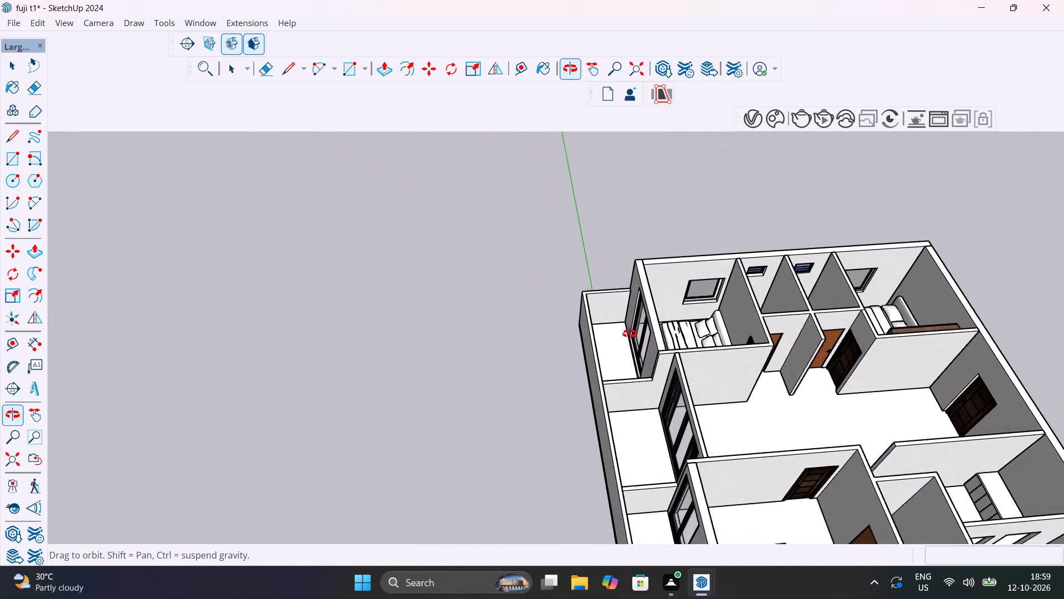
{"action": "middle_click_drag", "start_coordinate": [630, 334], "coordinate": [465, 325]}
{"action": "scroll", "coordinate": [463, 324], "scroll_direction": "up", "scroll_amount": 6}
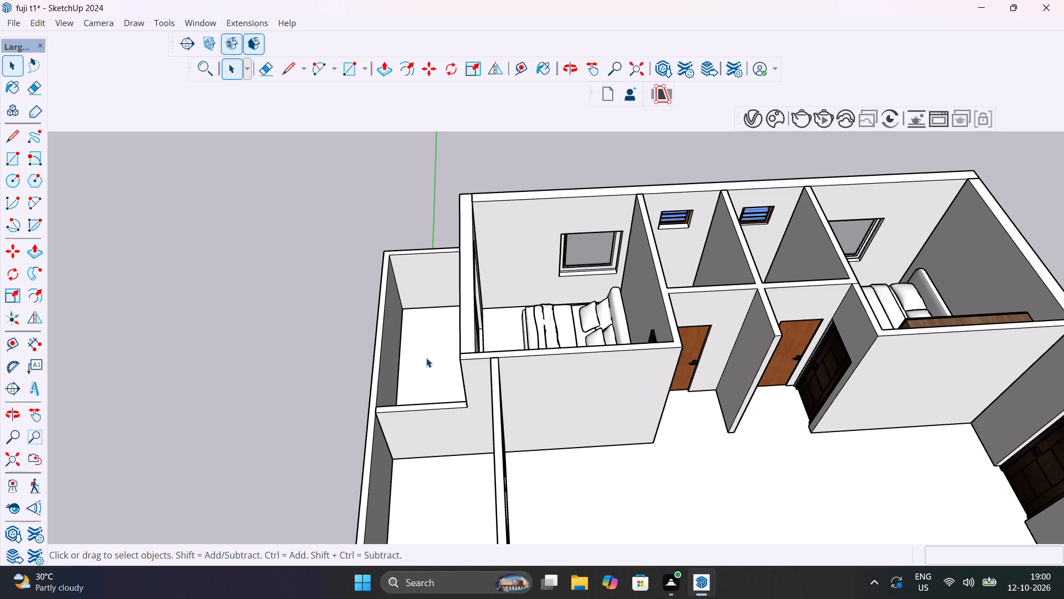
{"action": "scroll", "coordinate": [388, 336], "scroll_direction": "down", "scroll_amount": 6}
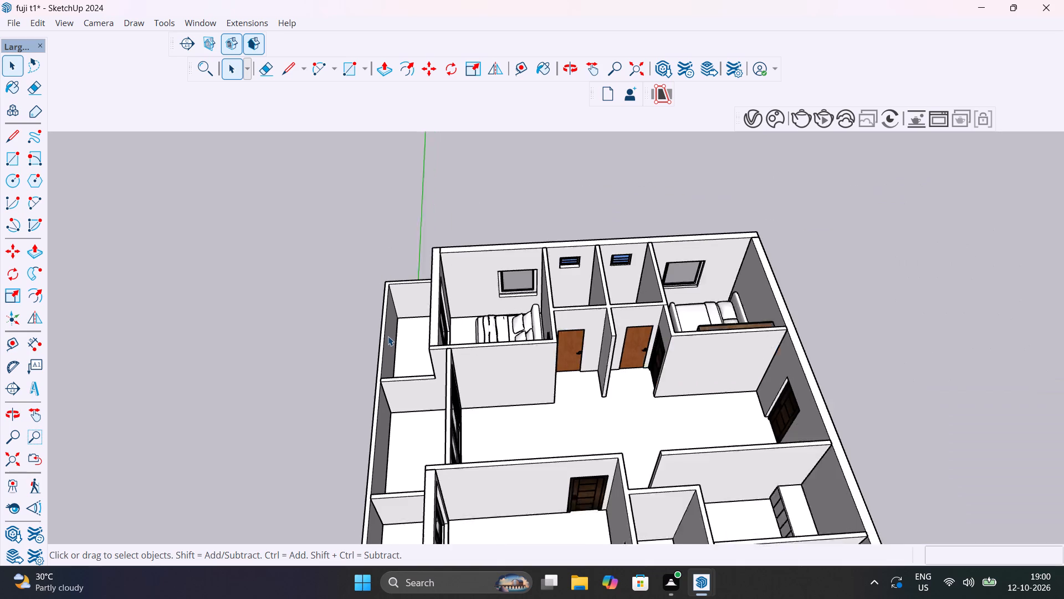
{"action": "middle_click_drag", "start_coordinate": [448, 398], "coordinate": [558, 376]}
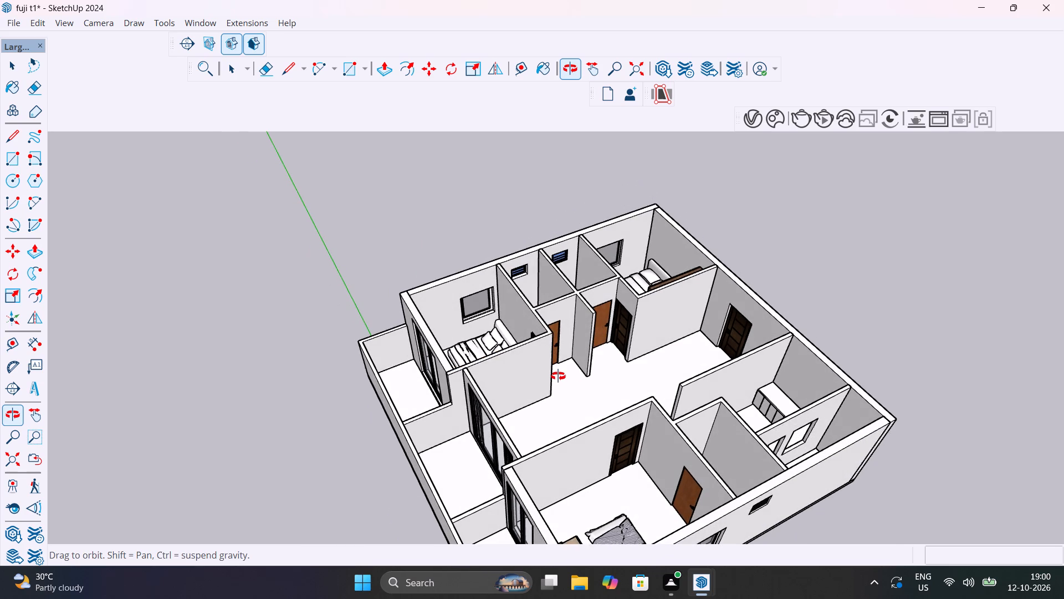
{"action": "middle_click_drag", "start_coordinate": [558, 376], "coordinate": [510, 422]}
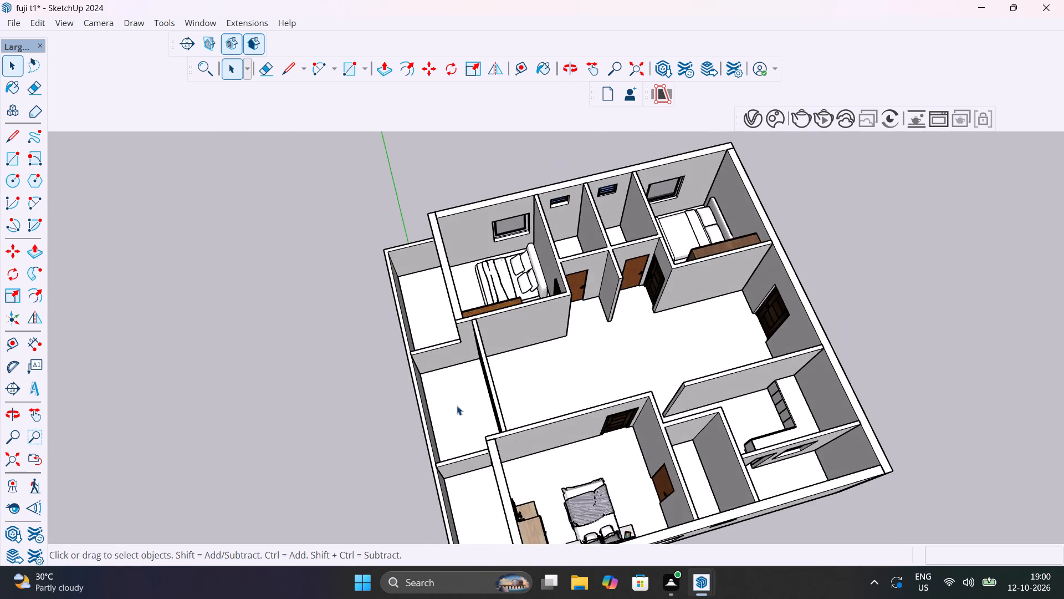
{"action": "scroll", "coordinate": [456, 405], "scroll_direction": "up", "scroll_amount": 9}
{"action": "middle_click_drag", "start_coordinate": [491, 406], "coordinate": [364, 404], "text": "shift"}
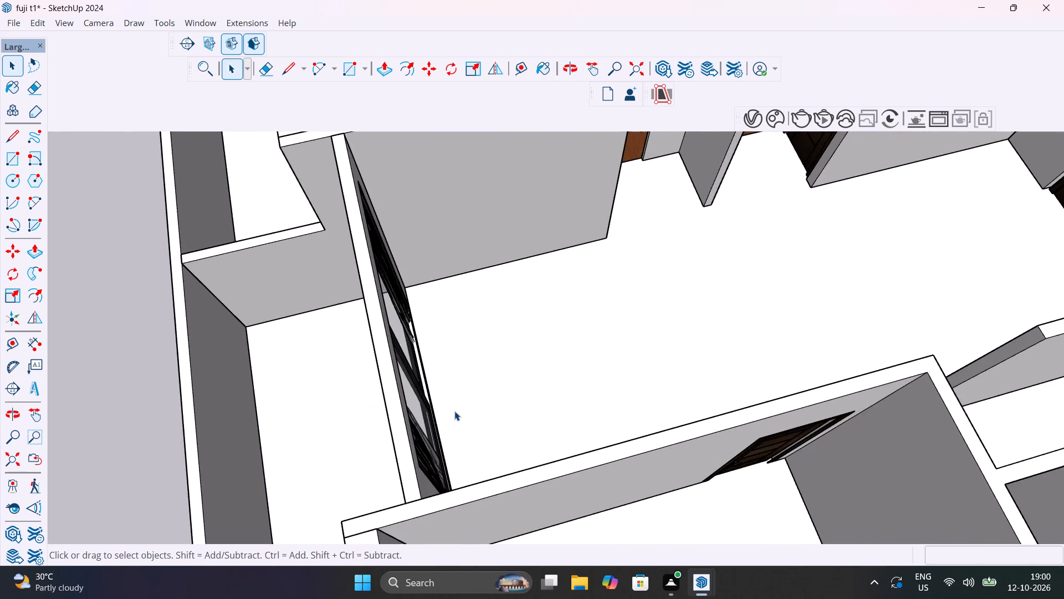
{"action": "scroll", "coordinate": [454, 411], "scroll_direction": "down", "scroll_amount": 11}
{"action": "middle_click_drag", "start_coordinate": [533, 402], "coordinate": [366, 344]}
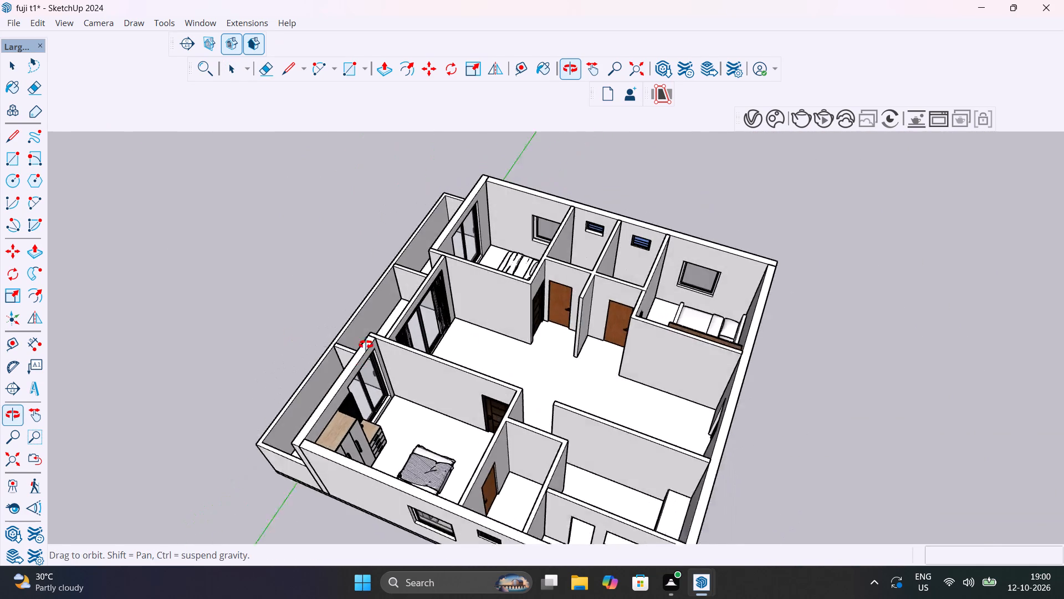
{"action": "middle_click_drag", "start_coordinate": [366, 344], "coordinate": [397, 379]}
Search the Chaos Cosmos library for "dinning", replacing the previous search term, and clear the search.
{"action": "left_click", "coordinate": [771, 119]}
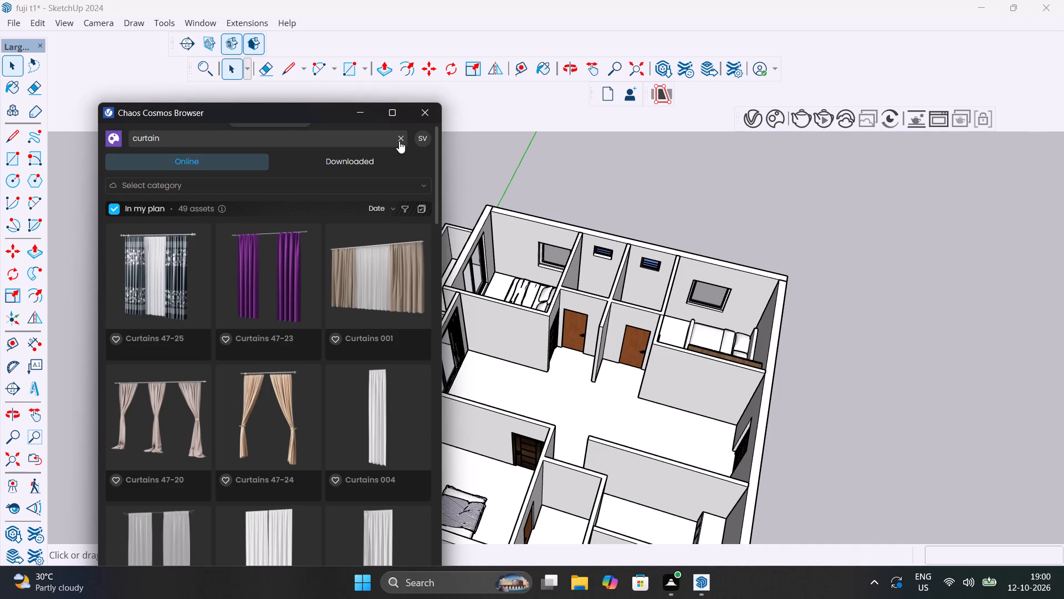
{"action": "left_click", "coordinate": [400, 140]}
{"action": "left_click", "coordinate": [306, 138]}
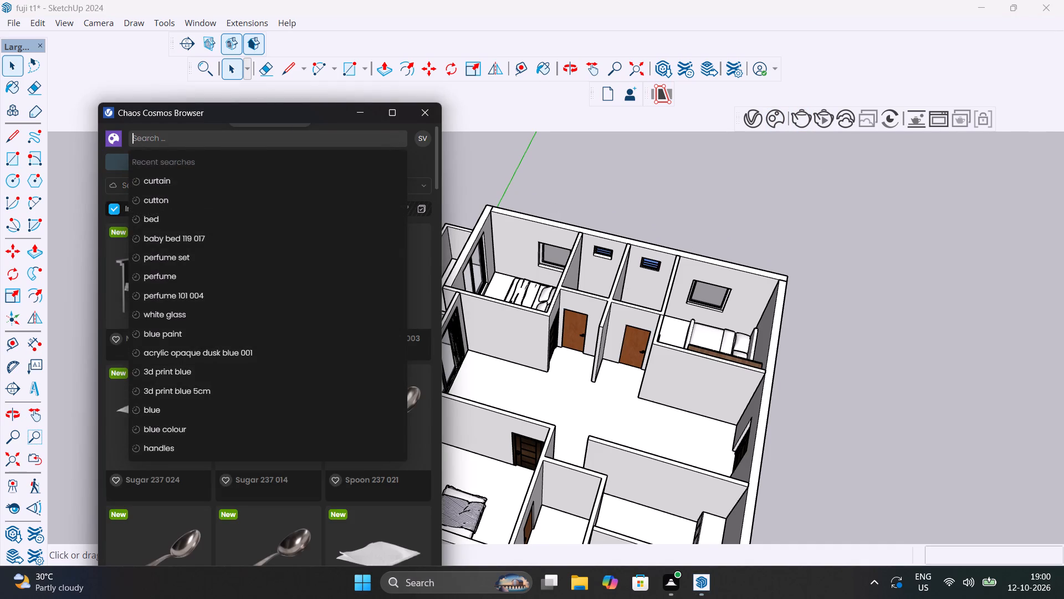
{"action": "type", "text": "DINNING"}
{"action": "key", "text": "Return"}
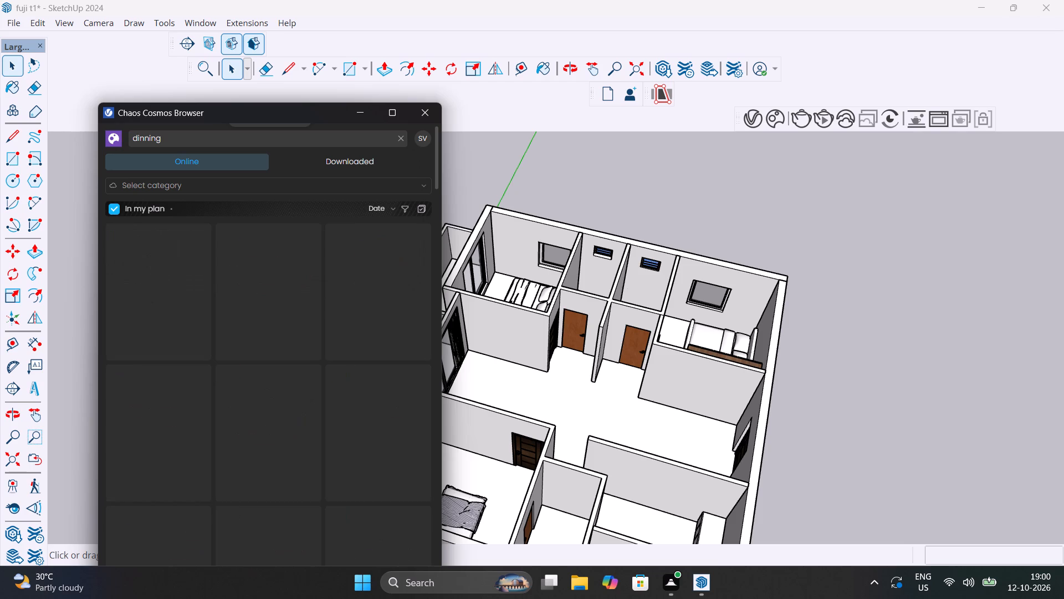
{"action": "left_click", "coordinate": [319, 138]}
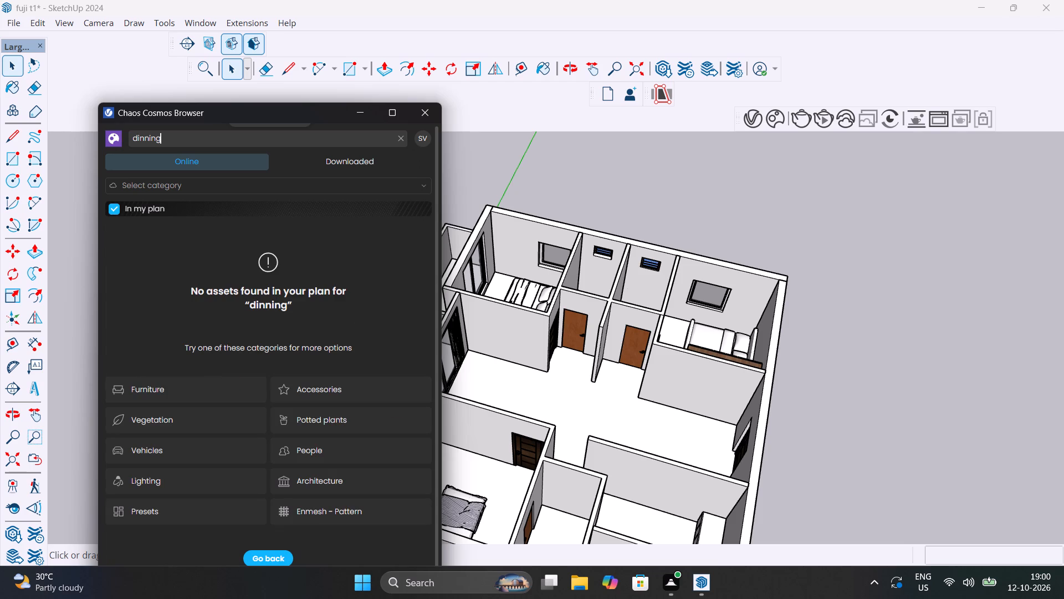
{"action": "left_click", "coordinate": [402, 140]}
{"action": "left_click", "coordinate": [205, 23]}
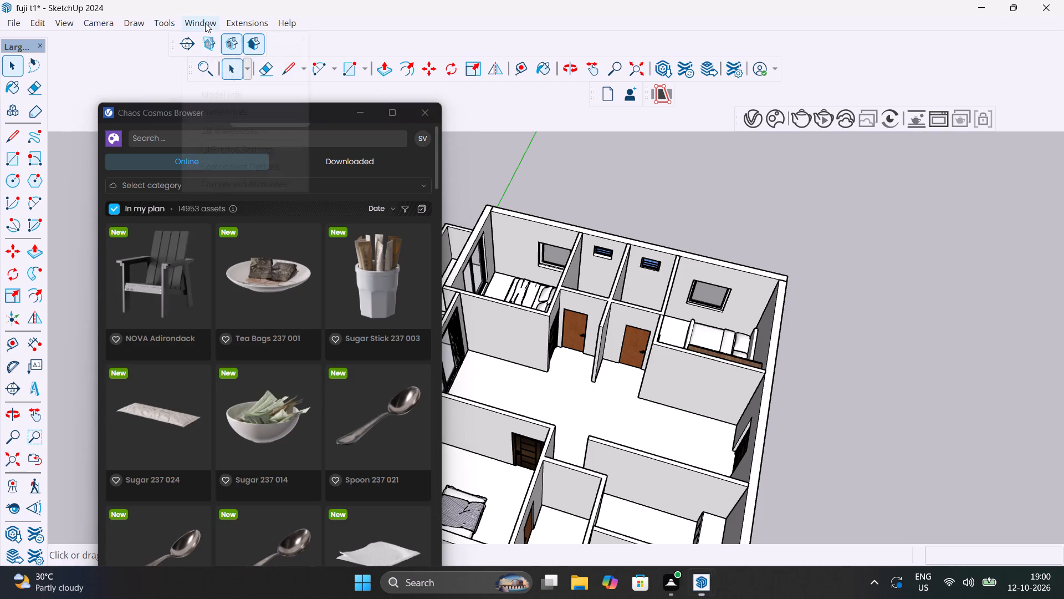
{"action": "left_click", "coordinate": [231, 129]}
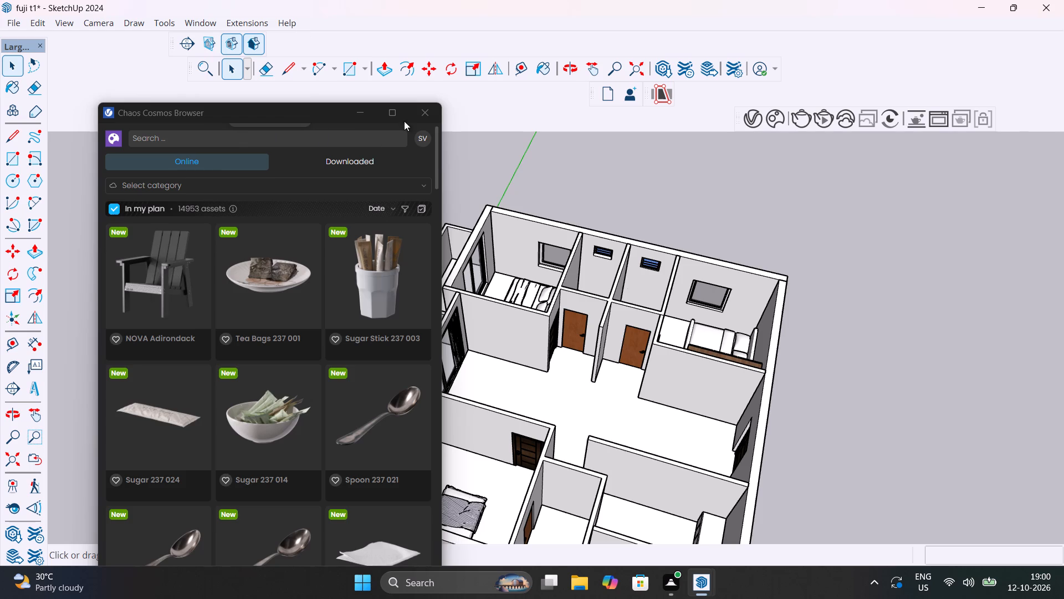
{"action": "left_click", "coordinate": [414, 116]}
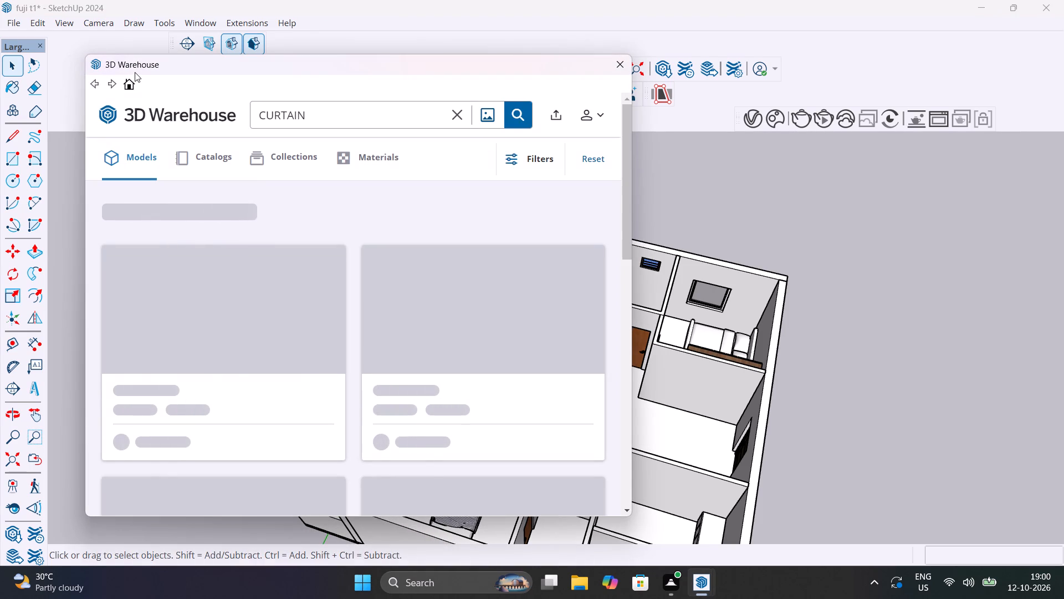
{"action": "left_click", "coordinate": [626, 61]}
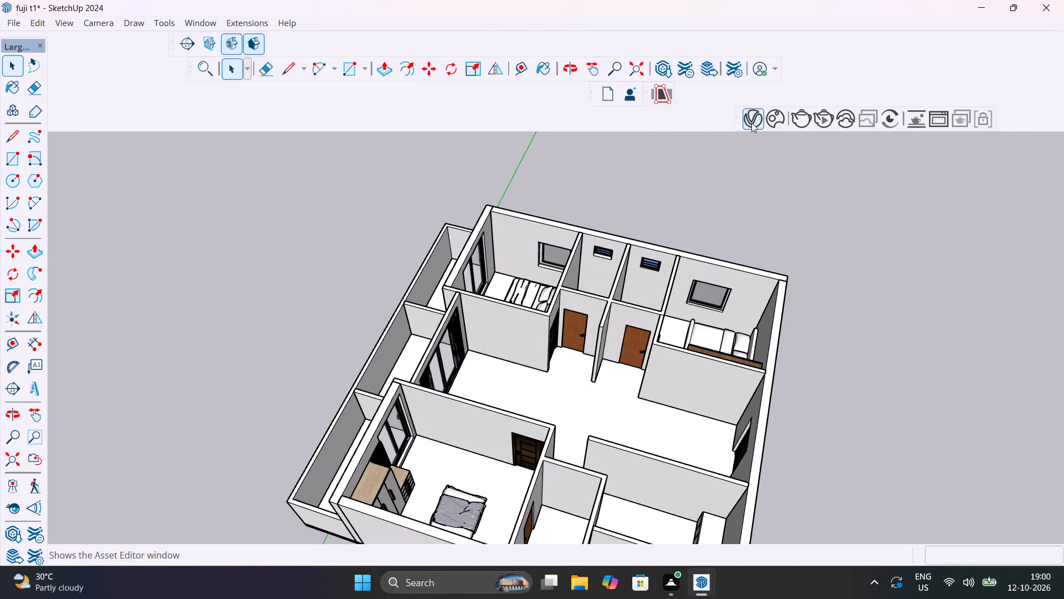
Browse the Other furniture category of the Chaos Cosmos 3D models for dining furniture.
{"action": "left_click", "coordinate": [772, 122]}
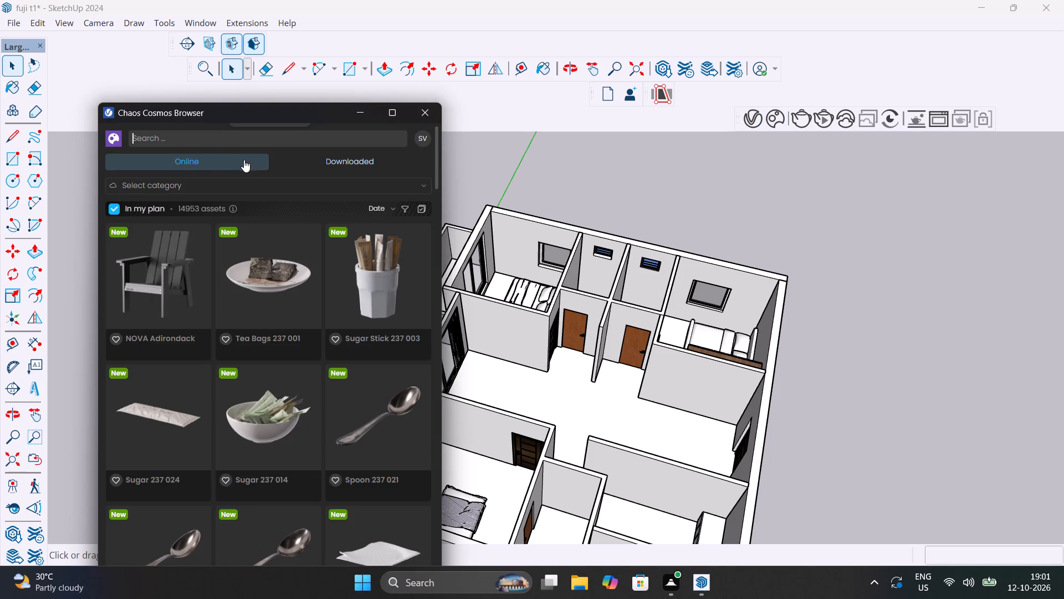
{"action": "left_click", "coordinate": [270, 143]}
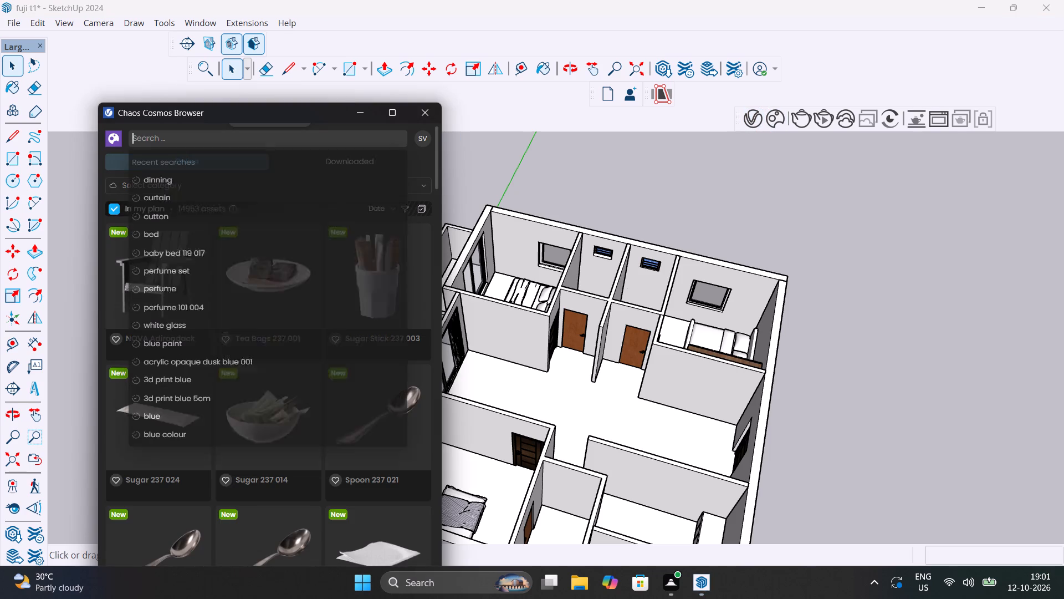
{"action": "left_click", "coordinate": [429, 187]}
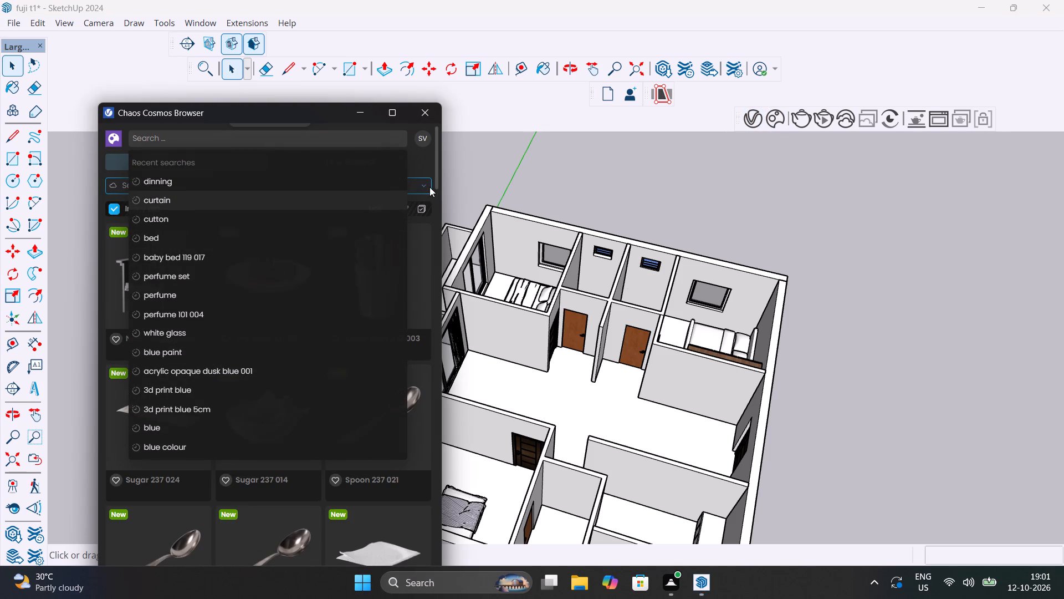
{"action": "left_click", "coordinate": [217, 204]}
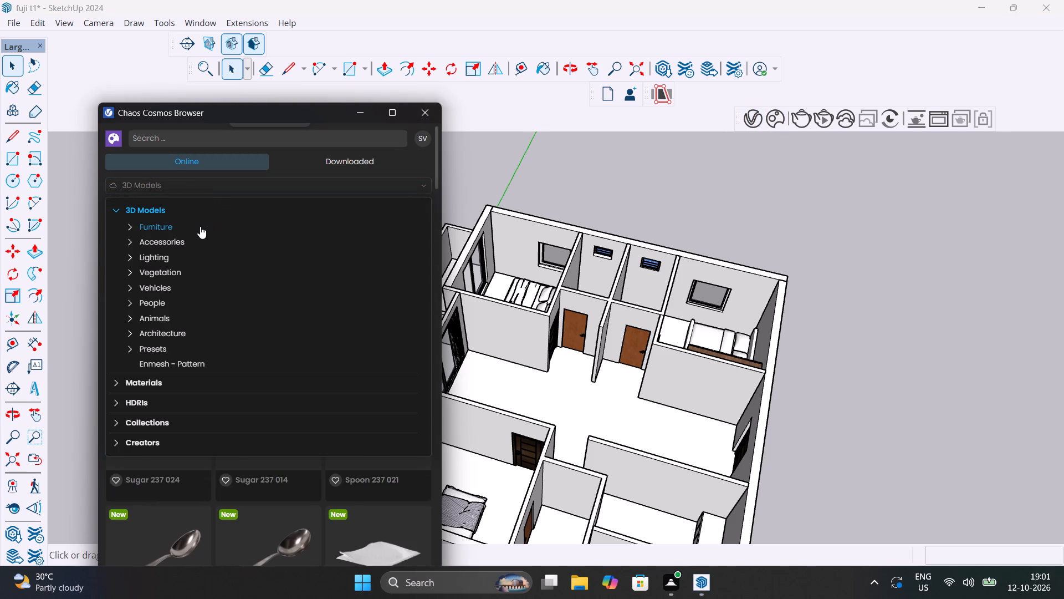
{"action": "left_click", "coordinate": [200, 226]}
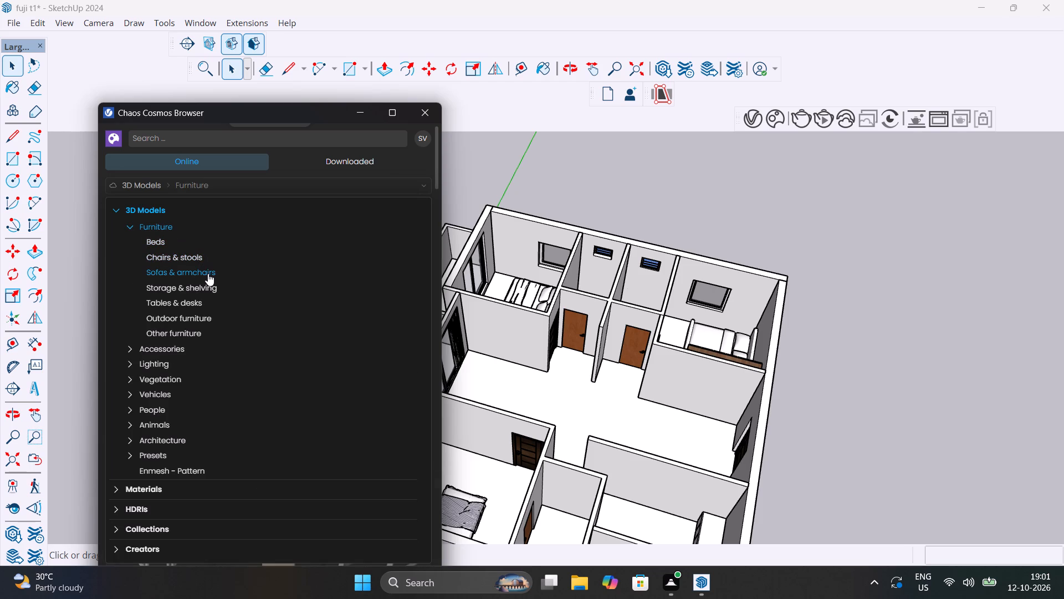
{"action": "left_click", "coordinate": [206, 328]}
{"action": "scroll", "coordinate": [204, 328], "scroll_direction": "down", "scroll_amount": 6}
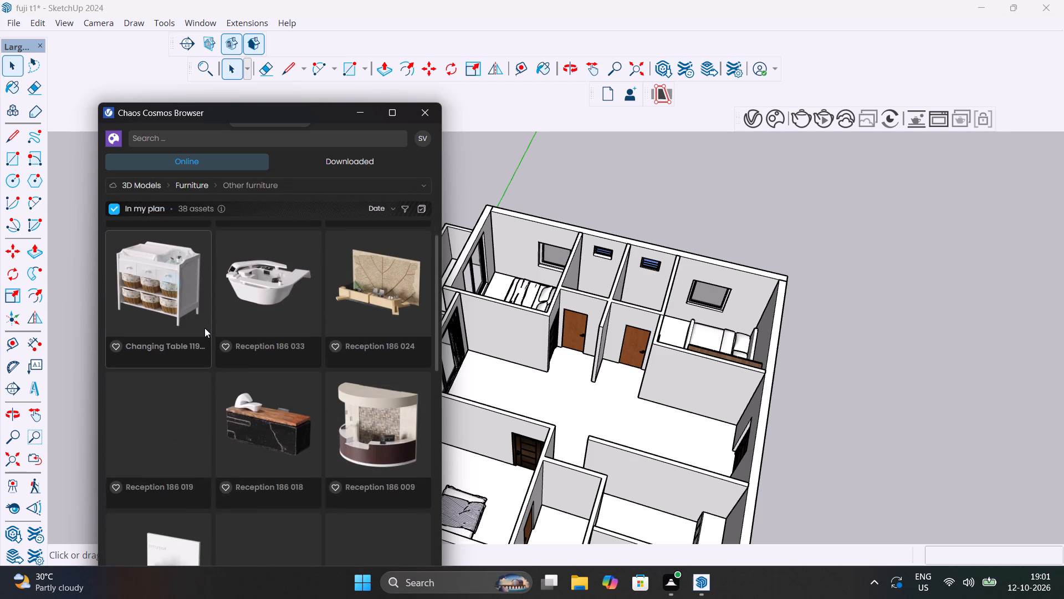
{"action": "scroll", "coordinate": [204, 328], "scroll_direction": "down", "scroll_amount": 5}
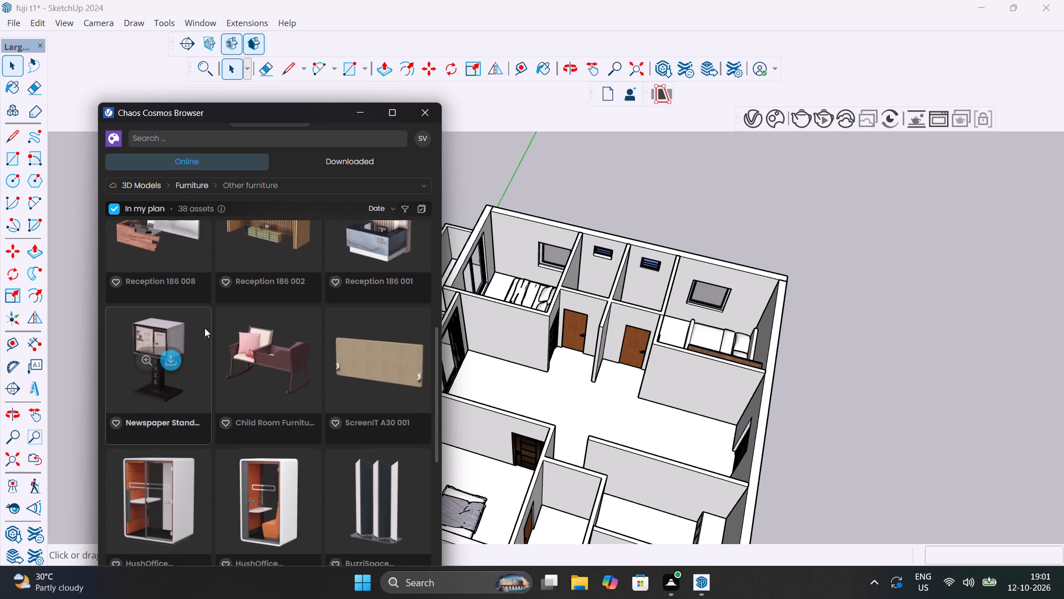
{"action": "scroll", "coordinate": [204, 328], "scroll_direction": "down", "scroll_amount": 15}
{"action": "scroll", "coordinate": [206, 333], "scroll_direction": "up", "scroll_amount": 1}
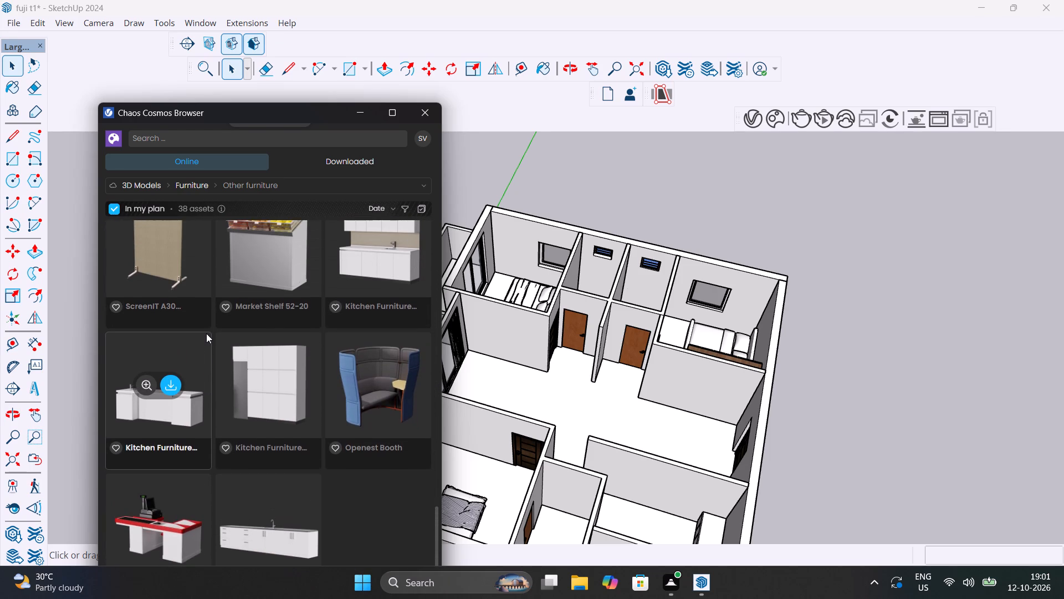
{"action": "scroll", "coordinate": [206, 333], "scroll_direction": "up", "scroll_amount": 15}
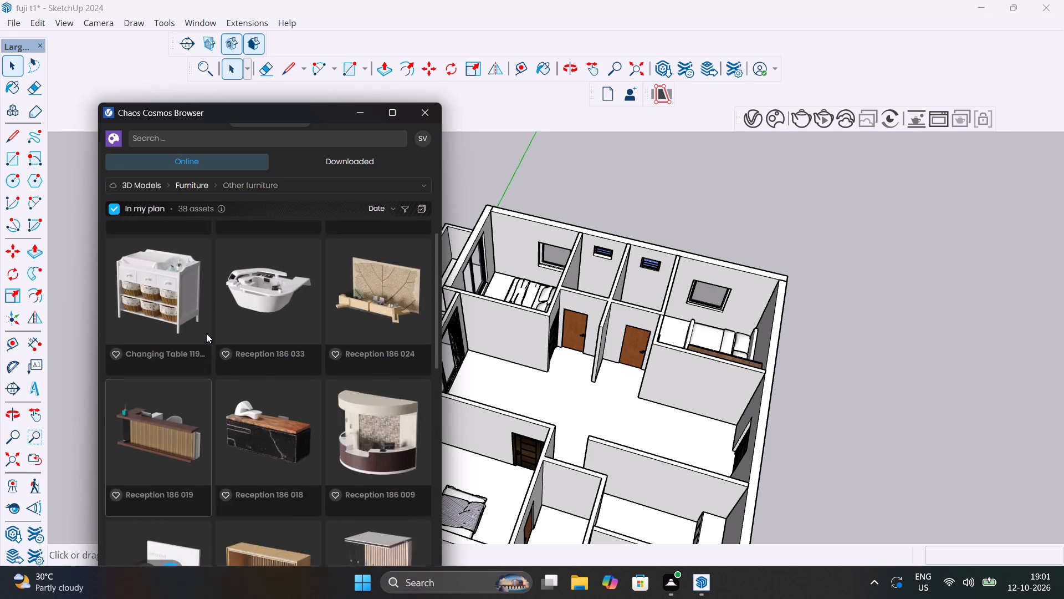
{"action": "scroll", "coordinate": [206, 333], "scroll_direction": "up", "scroll_amount": 19}
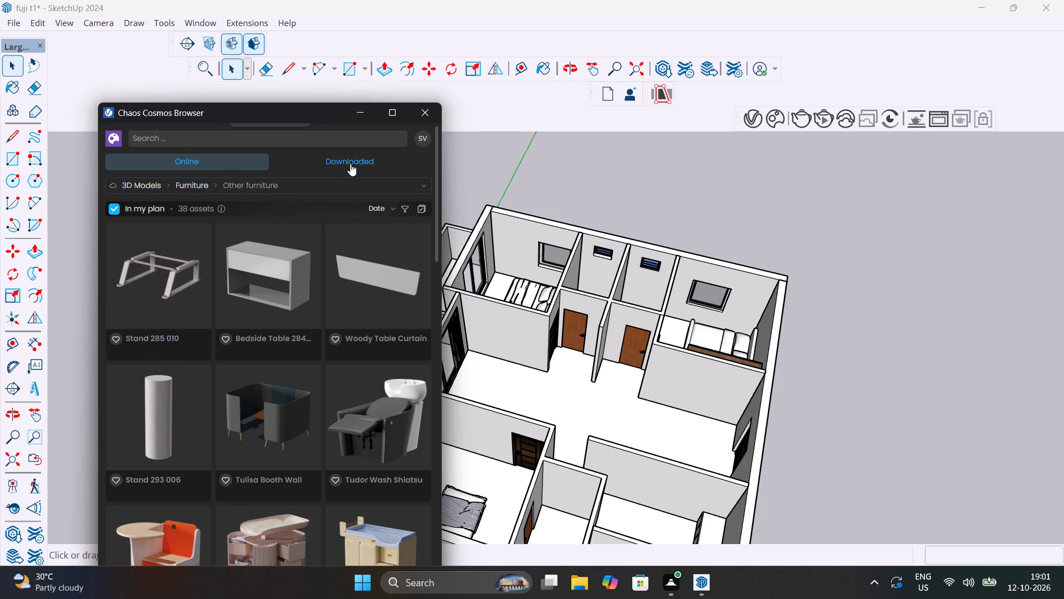
Look through the Tables & desks furniture category in Chaos Cosmos for a suitable dining table.
{"action": "left_click", "coordinate": [395, 180]}
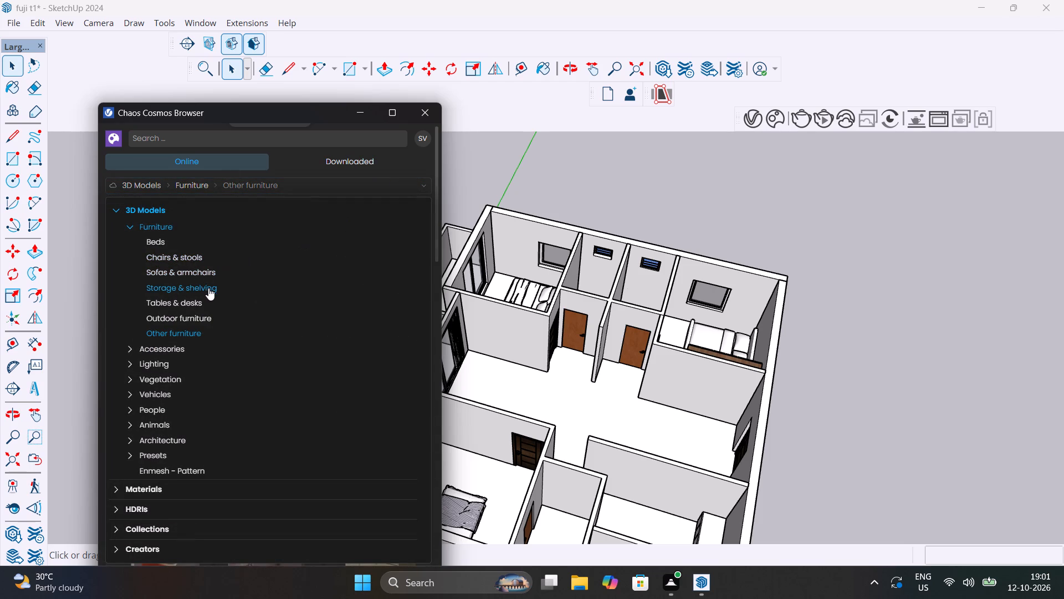
{"action": "left_click", "coordinate": [209, 300]}
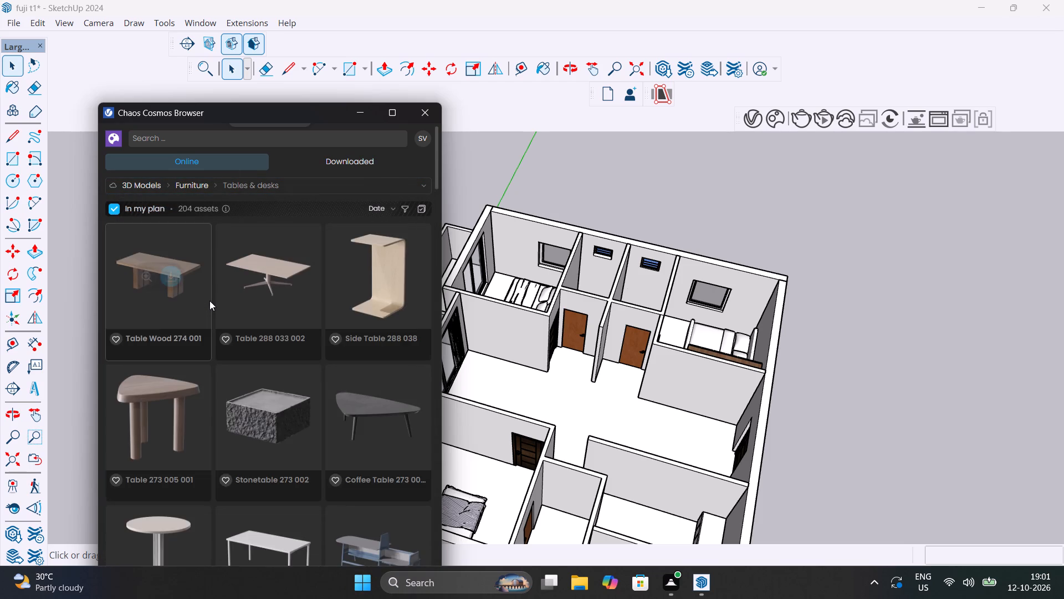
{"action": "scroll", "coordinate": [209, 301], "scroll_direction": "down", "scroll_amount": 13}
{"action": "scroll", "coordinate": [218, 348], "scroll_direction": "down", "scroll_amount": 7}
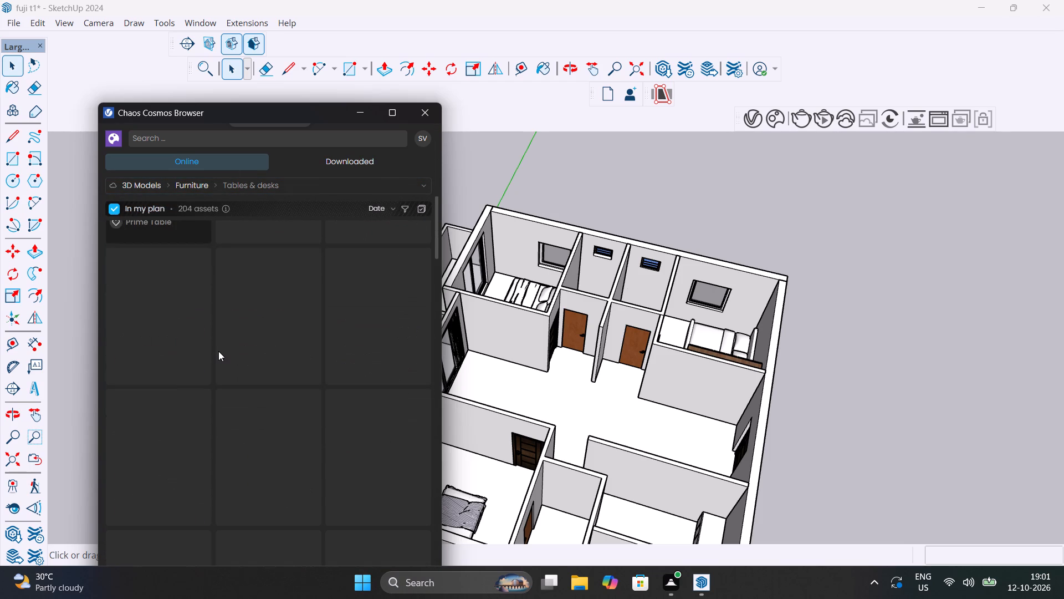
{"action": "scroll", "coordinate": [218, 351], "scroll_direction": "down", "scroll_amount": 10}
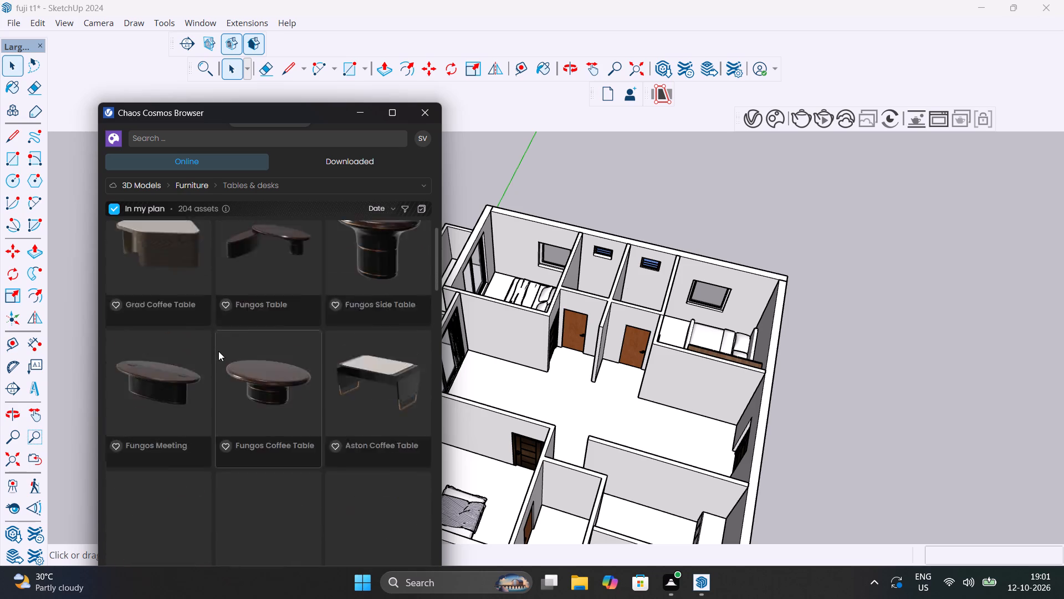
{"action": "scroll", "coordinate": [218, 351], "scroll_direction": "down", "scroll_amount": 13}
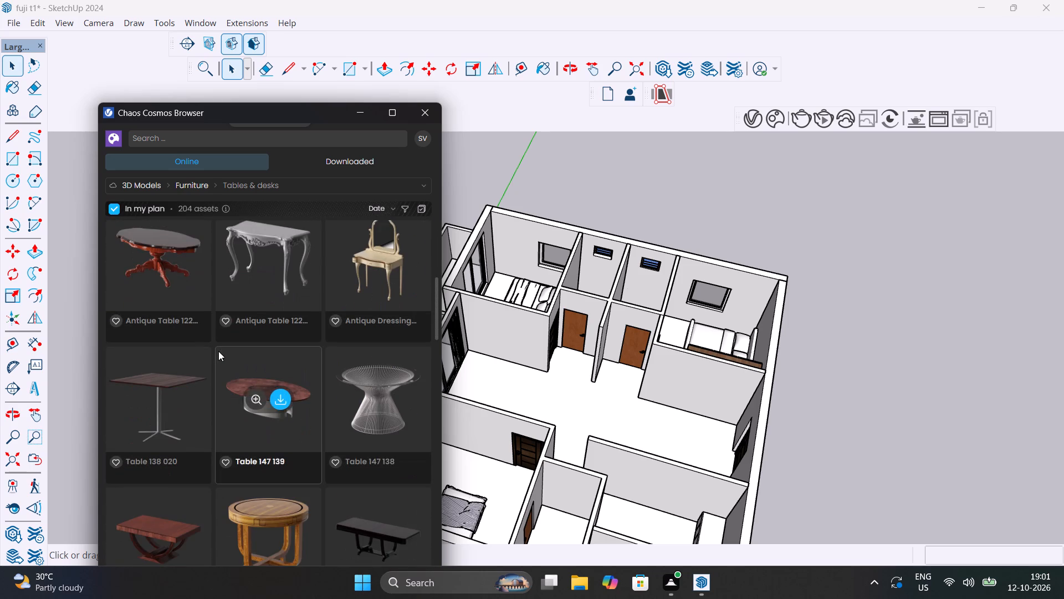
{"action": "scroll", "coordinate": [218, 351], "scroll_direction": "down", "scroll_amount": 18}
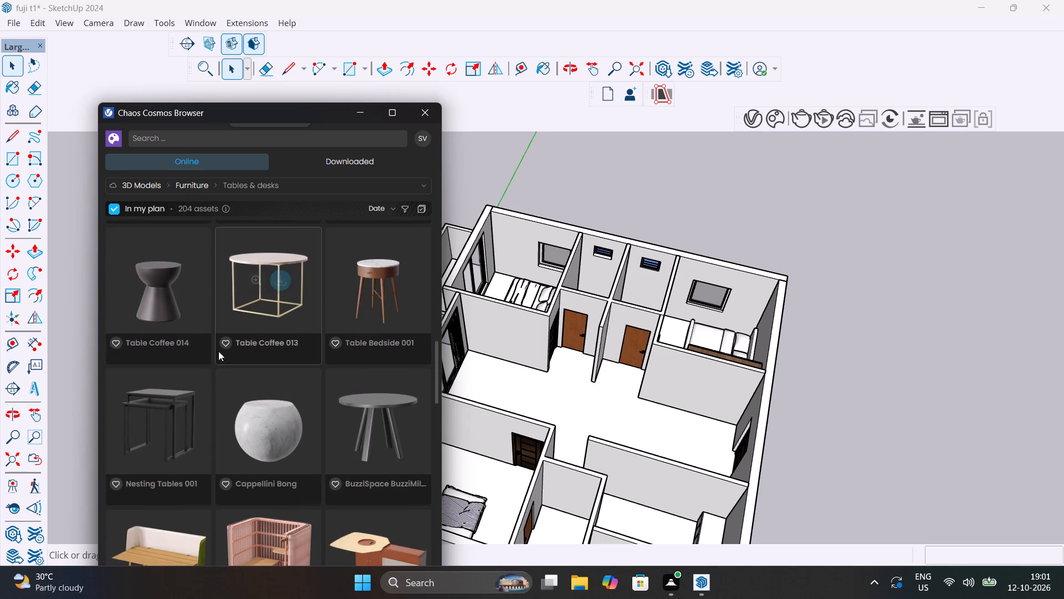
{"action": "scroll", "coordinate": [218, 351], "scroll_direction": "down", "scroll_amount": 17}
{"action": "scroll", "coordinate": [218, 351], "scroll_direction": "down", "scroll_amount": 14}
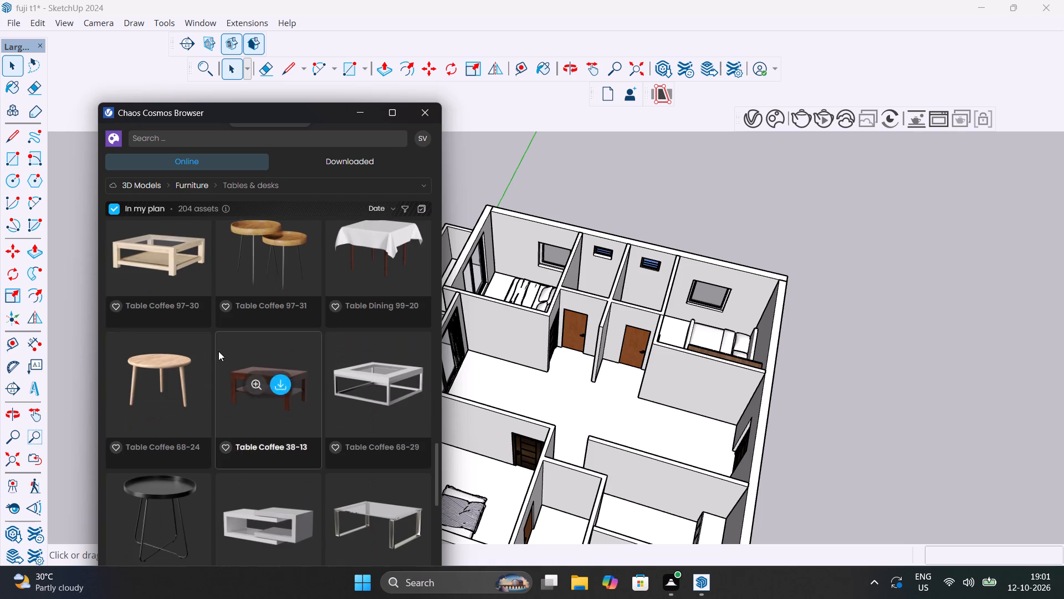
{"action": "scroll", "coordinate": [218, 351], "scroll_direction": "down", "scroll_amount": 18}
{"action": "scroll", "coordinate": [218, 351], "scroll_direction": "down", "scroll_amount": 4}
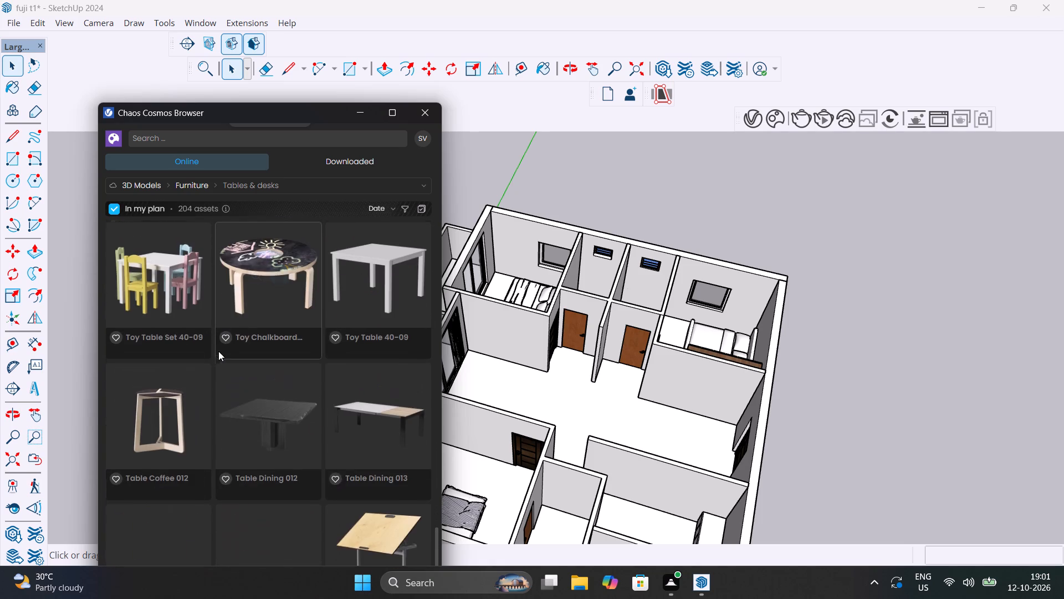
{"action": "scroll", "coordinate": [218, 351], "scroll_direction": "down", "scroll_amount": 2}
{"action": "scroll", "coordinate": [218, 351], "scroll_direction": "up", "scroll_amount": 2}
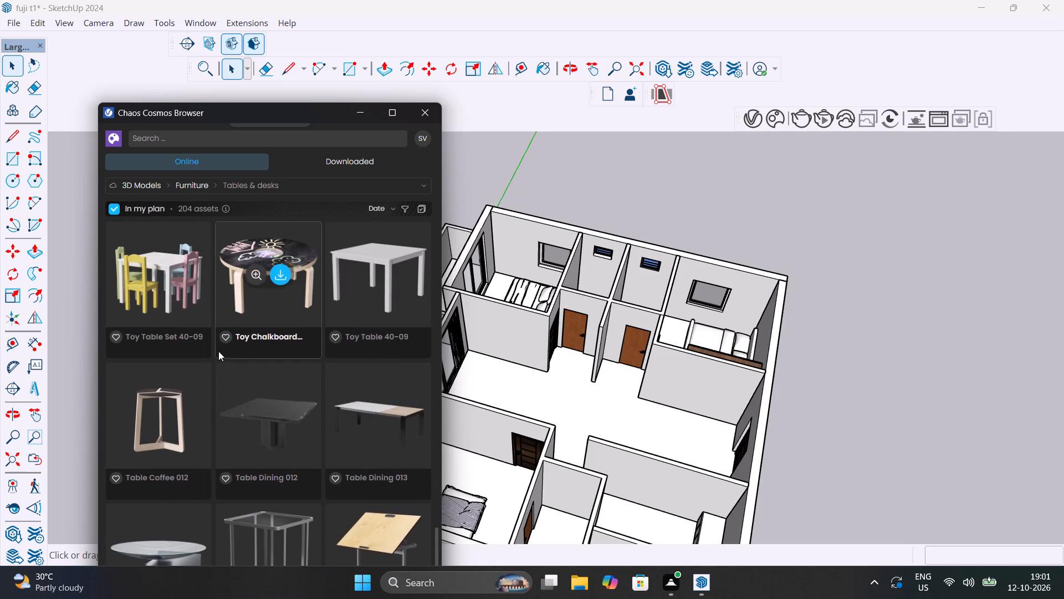
{"action": "scroll", "coordinate": [218, 351], "scroll_direction": "down", "scroll_amount": 18}
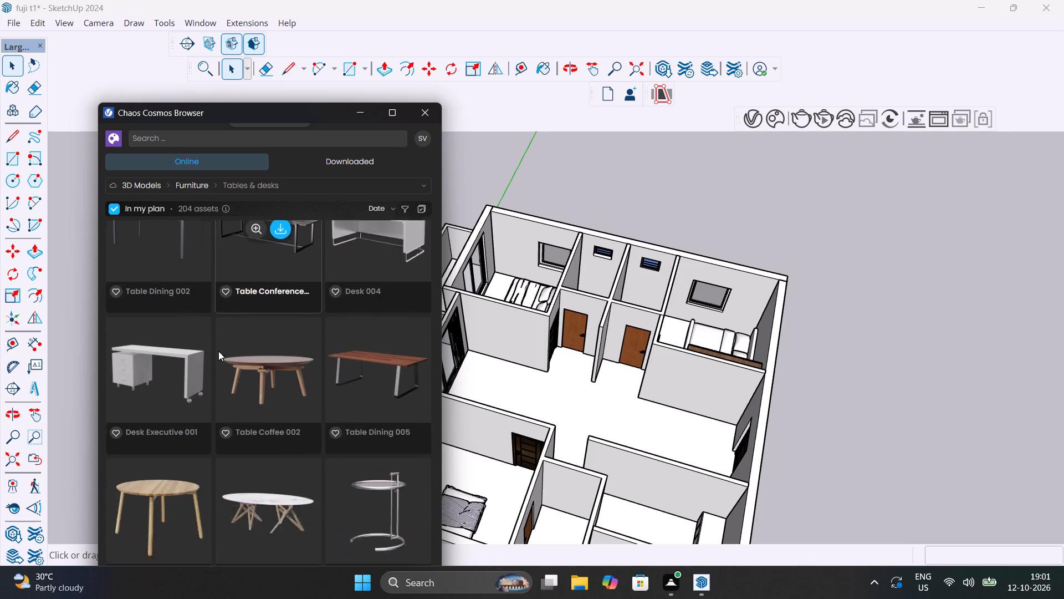
{"action": "scroll", "coordinate": [218, 351], "scroll_direction": "down", "scroll_amount": 14}
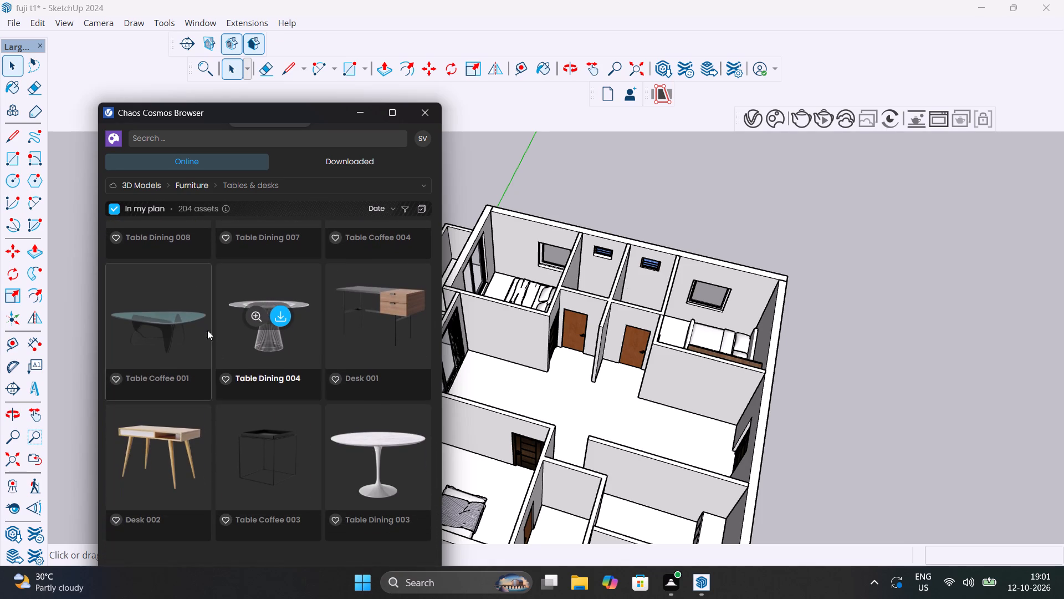
Check the Chairs & stools furniture category for dining seating, and close the Chaos Cosmos browser.
{"action": "left_click", "coordinate": [391, 182]}
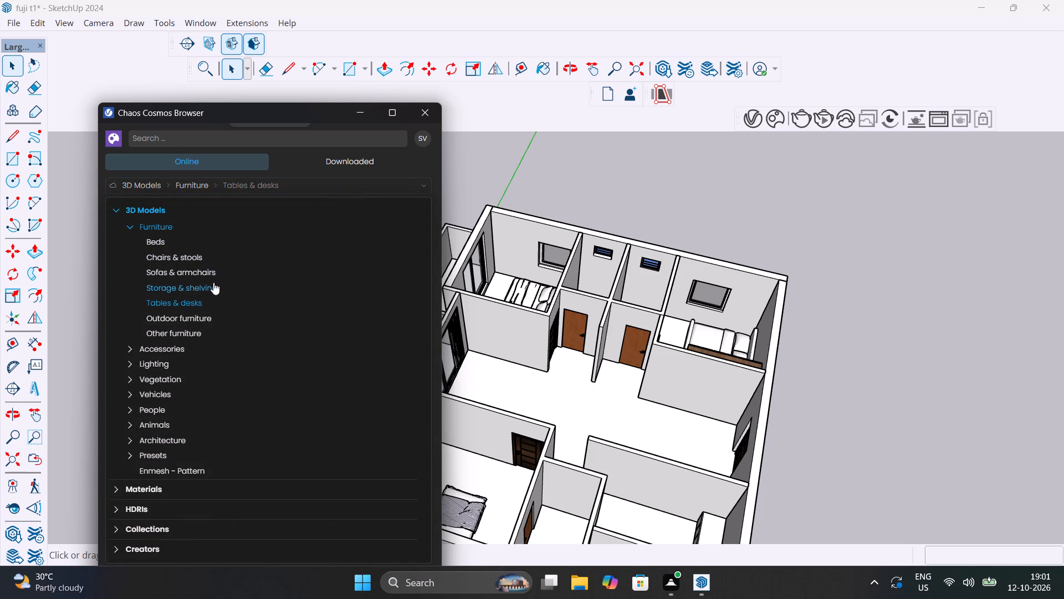
{"action": "left_click", "coordinate": [181, 258]}
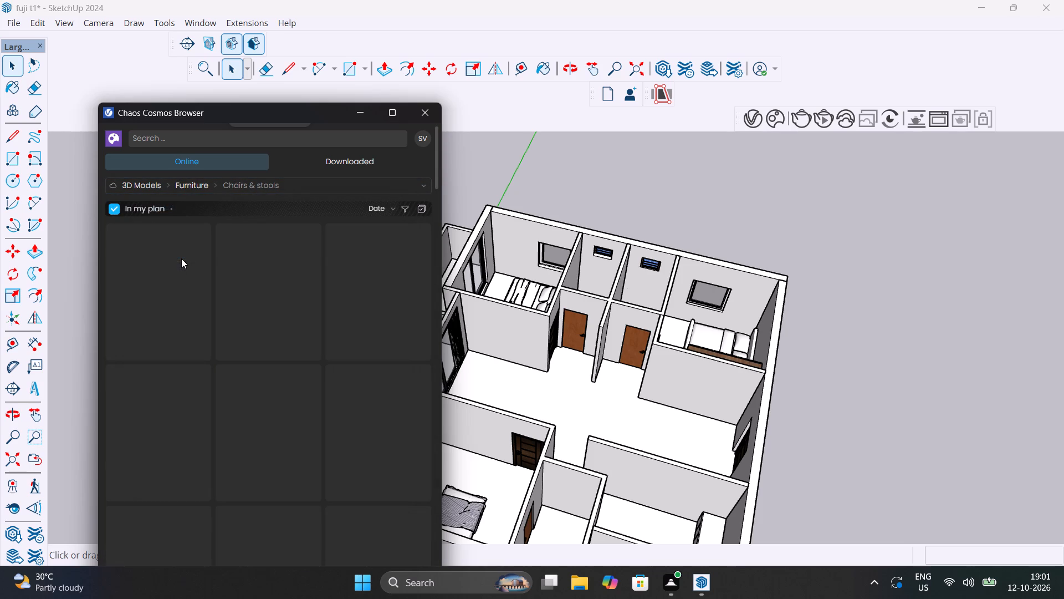
{"action": "scroll", "coordinate": [226, 292], "scroll_direction": "down", "scroll_amount": 9}
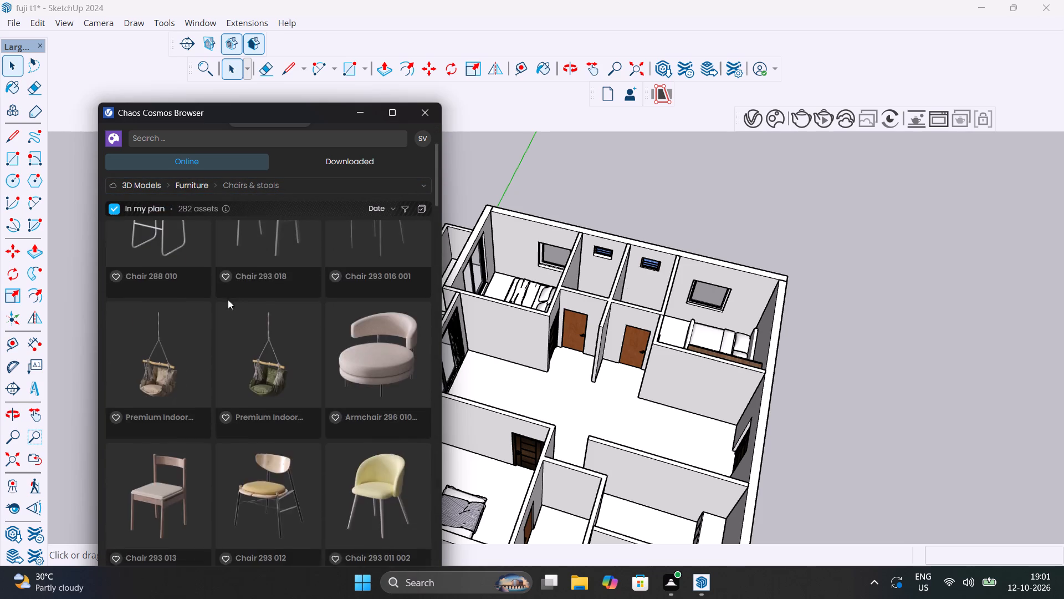
{"action": "scroll", "coordinate": [228, 299], "scroll_direction": "down", "scroll_amount": 20}
{"action": "scroll", "coordinate": [228, 299], "scroll_direction": "down", "scroll_amount": 10}
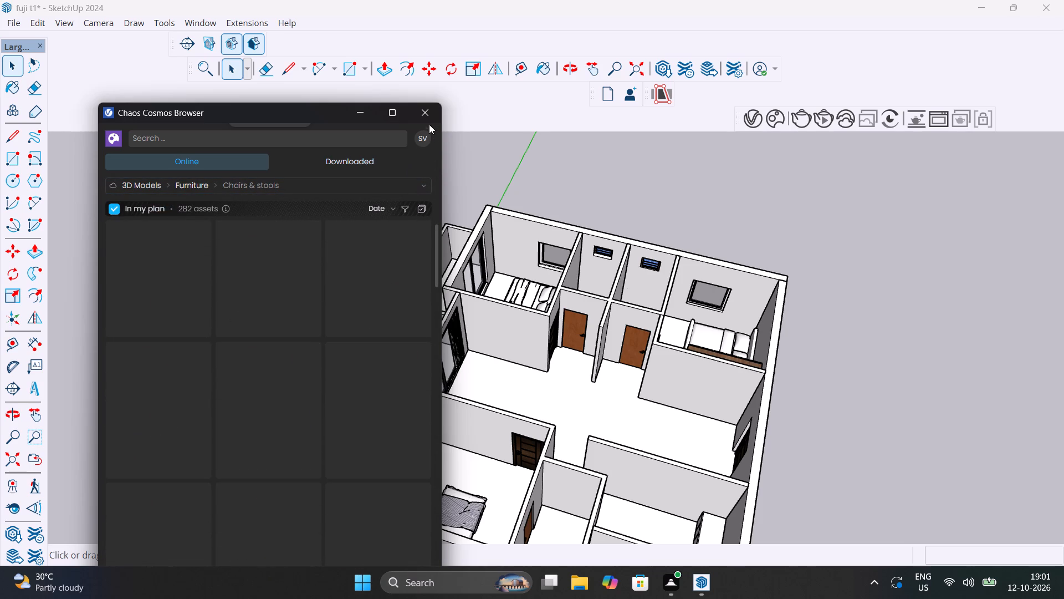
{"action": "left_click", "coordinate": [429, 119]}
Open the 3D Warehouse model library.
{"action": "left_click", "coordinate": [207, 24]}
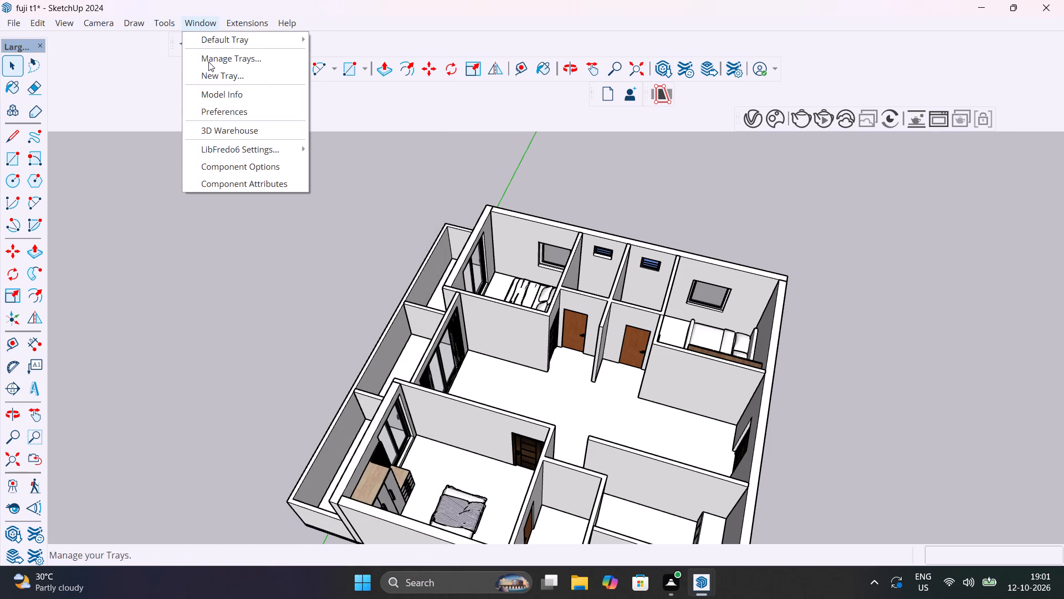
{"action": "left_click", "coordinate": [238, 128]}
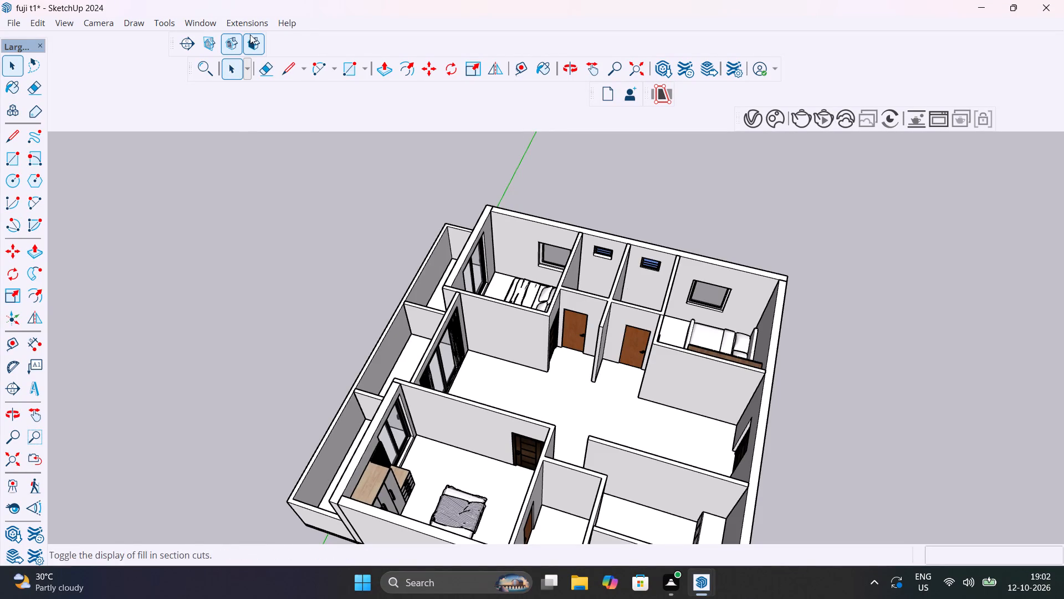
{"action": "left_click", "coordinate": [204, 27]}
{"action": "left_click", "coordinate": [244, 135]}
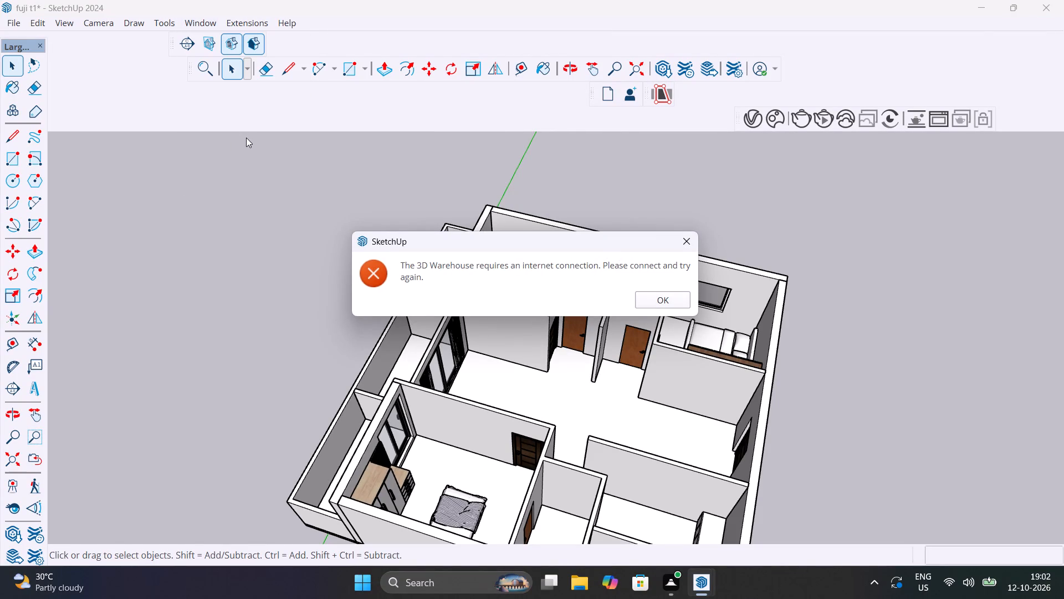
{"action": "left_click", "coordinate": [661, 298]}
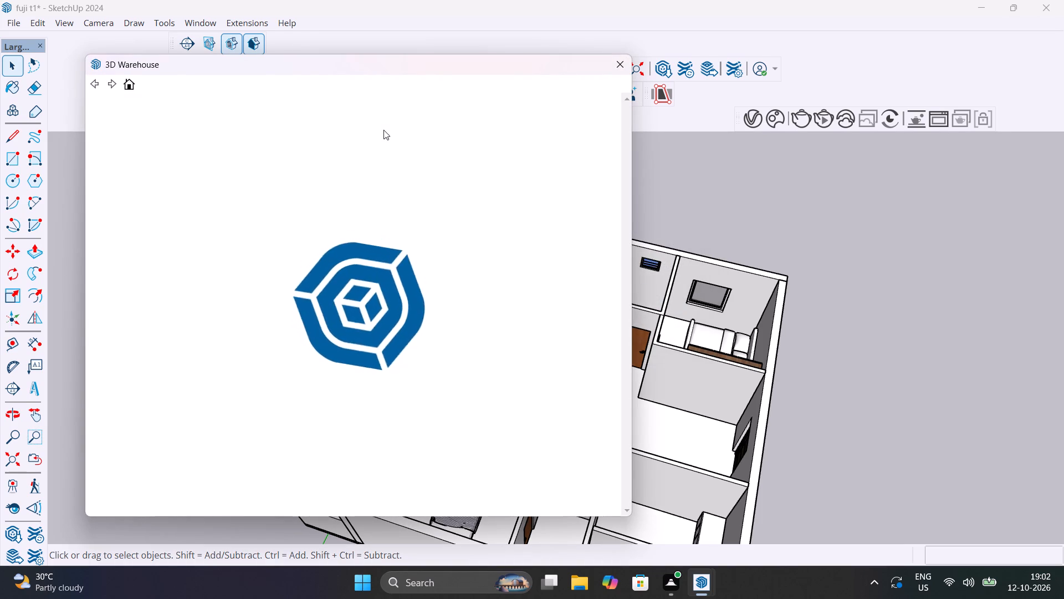
Search the 3D Warehouse models for "DINNING", replacing the previous search term.
{"action": "left_click", "coordinate": [329, 112]}
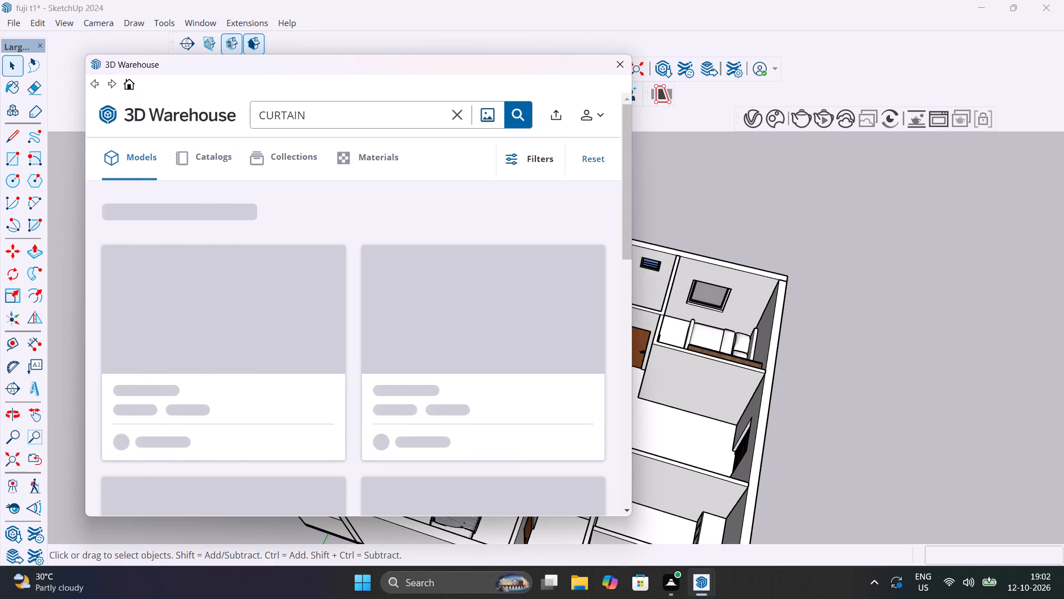
{"action": "key", "text": "BackSpace"}
{"action": "key", "text": "BackSpace"}
{"action": "key", "text": "BackSpace"}
{"action": "key", "text": "BackSpace"}
{"action": "key", "text": "BackSpace"}
{"action": "key", "text": "BackSpace"}
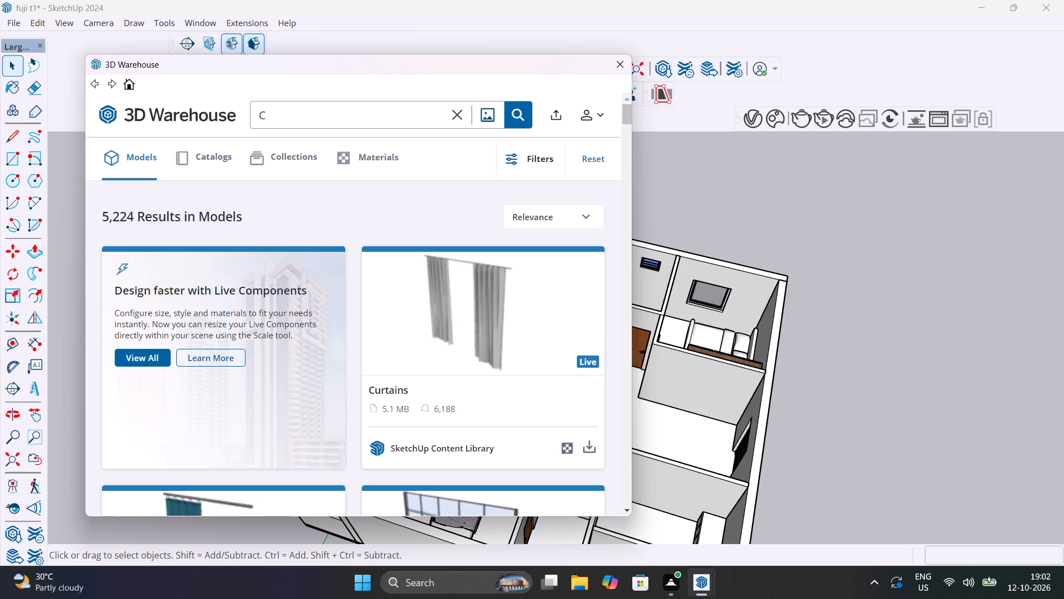
{"action": "key", "text": "BackSpace"}
{"action": "type", "text": "DINNING"}
{"action": "key", "text": "Return"}
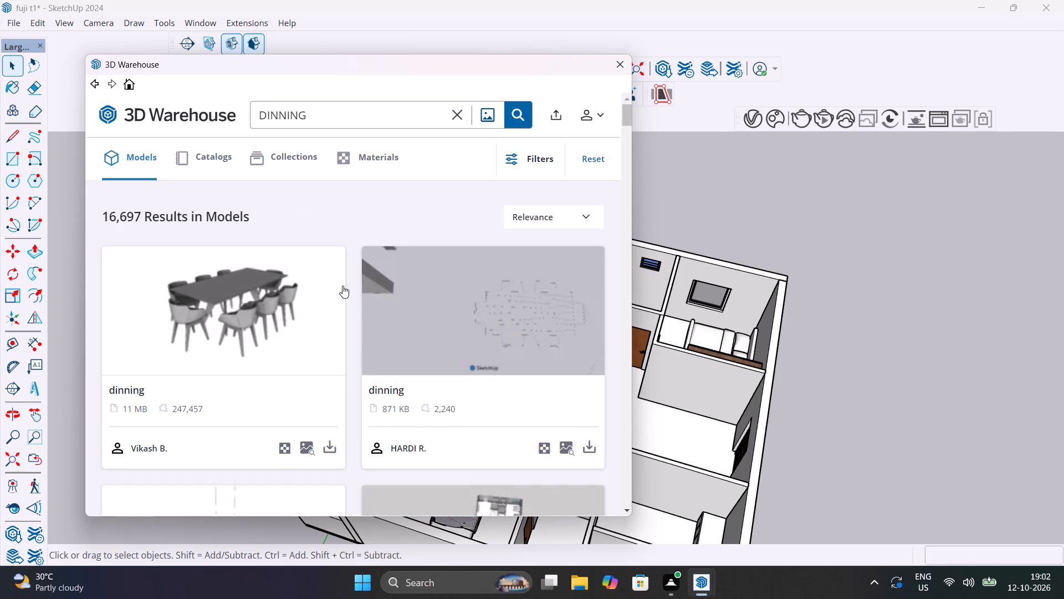
Look through the 3D Warehouse search results for a suitable dining table set.
{"action": "scroll", "coordinate": [351, 303], "scroll_direction": "down", "scroll_amount": 6}
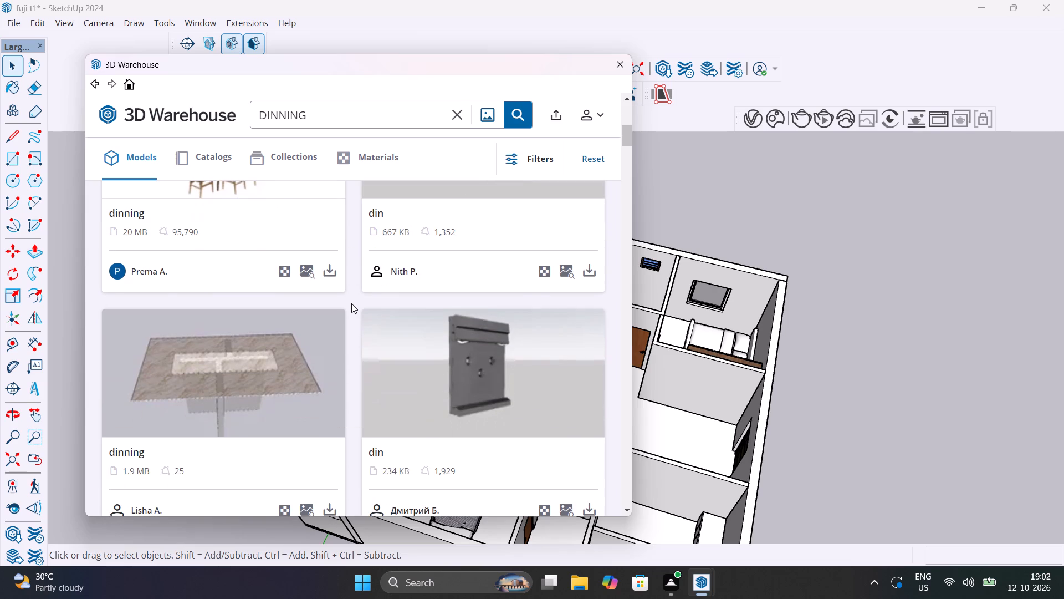
{"action": "scroll", "coordinate": [351, 303], "scroll_direction": "down", "scroll_amount": 3}
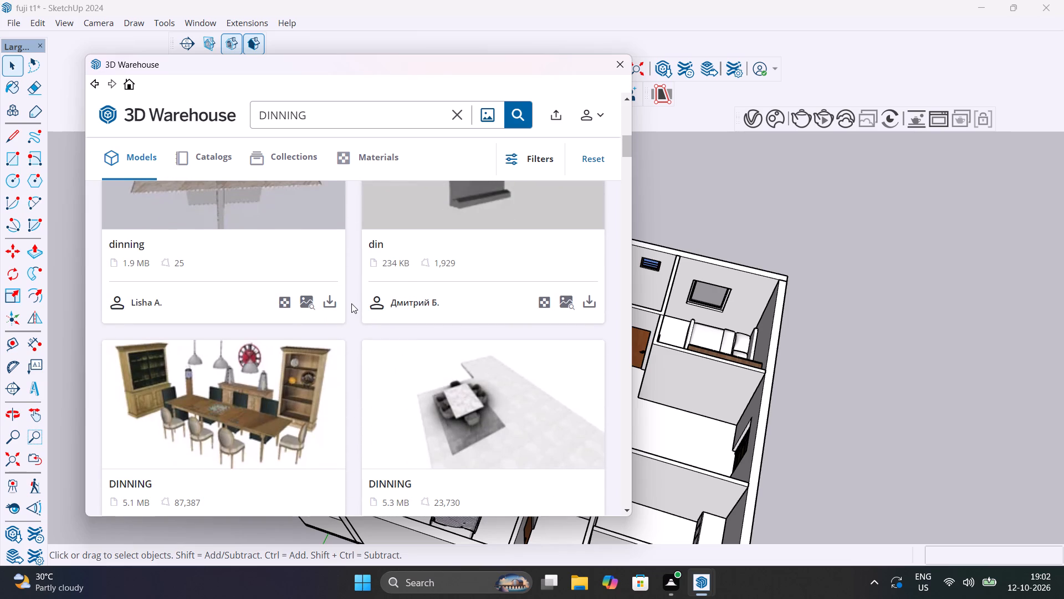
{"action": "scroll", "coordinate": [351, 303], "scroll_direction": "down", "scroll_amount": 2}
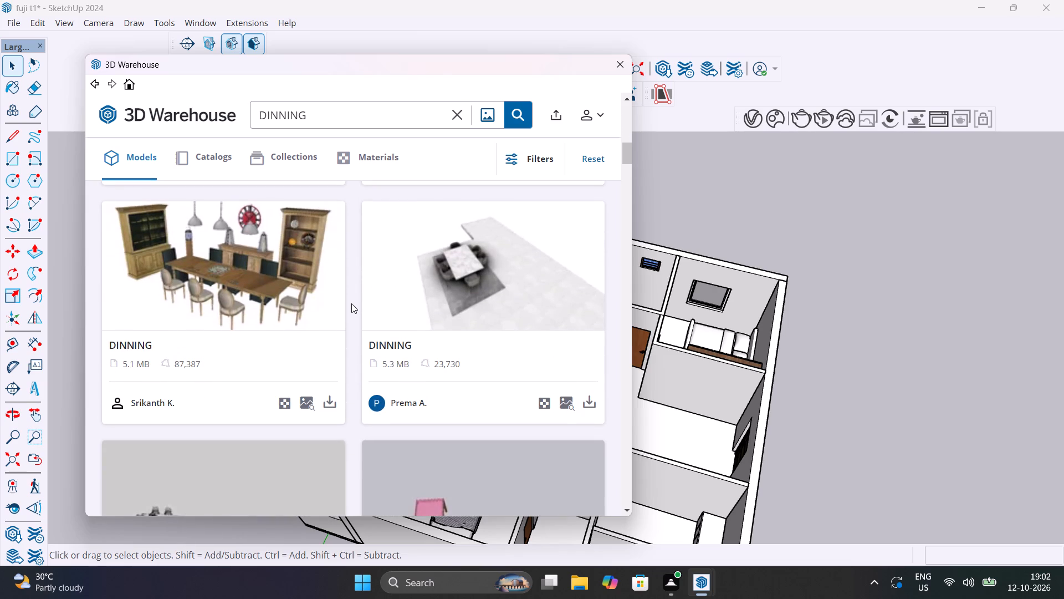
{"action": "scroll", "coordinate": [351, 303], "scroll_direction": "down", "scroll_amount": 9}
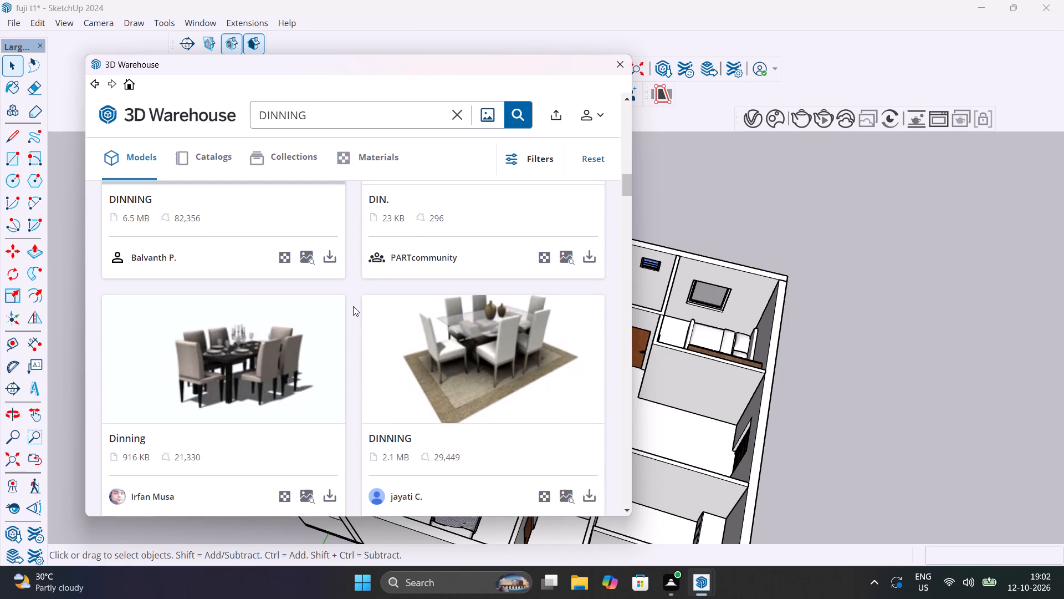
{"action": "scroll", "coordinate": [379, 362], "scroll_direction": "down", "scroll_amount": 4}
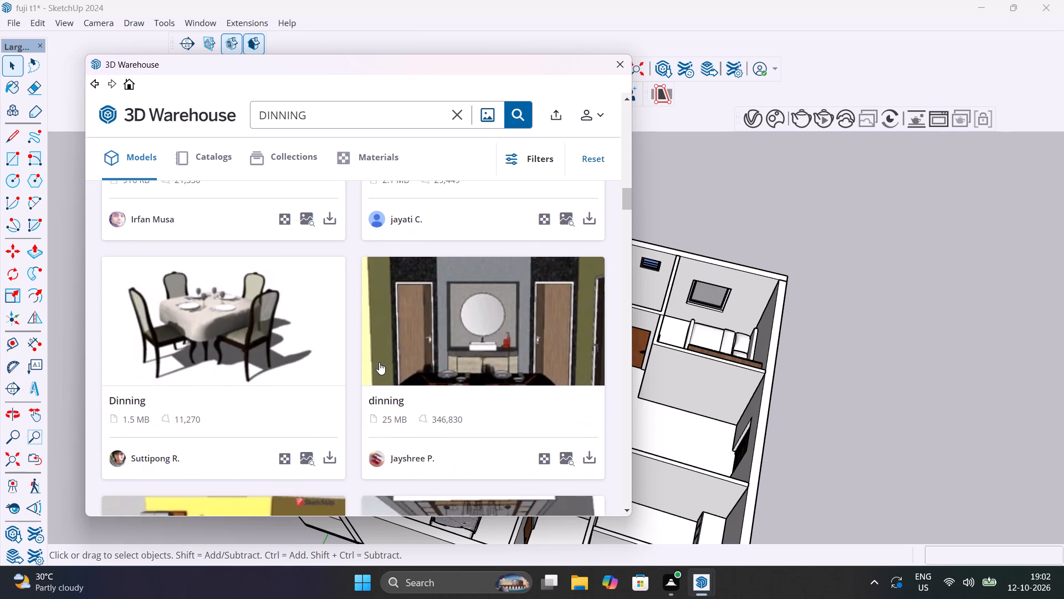
{"action": "scroll", "coordinate": [379, 362], "scroll_direction": "down", "scroll_amount": 6}
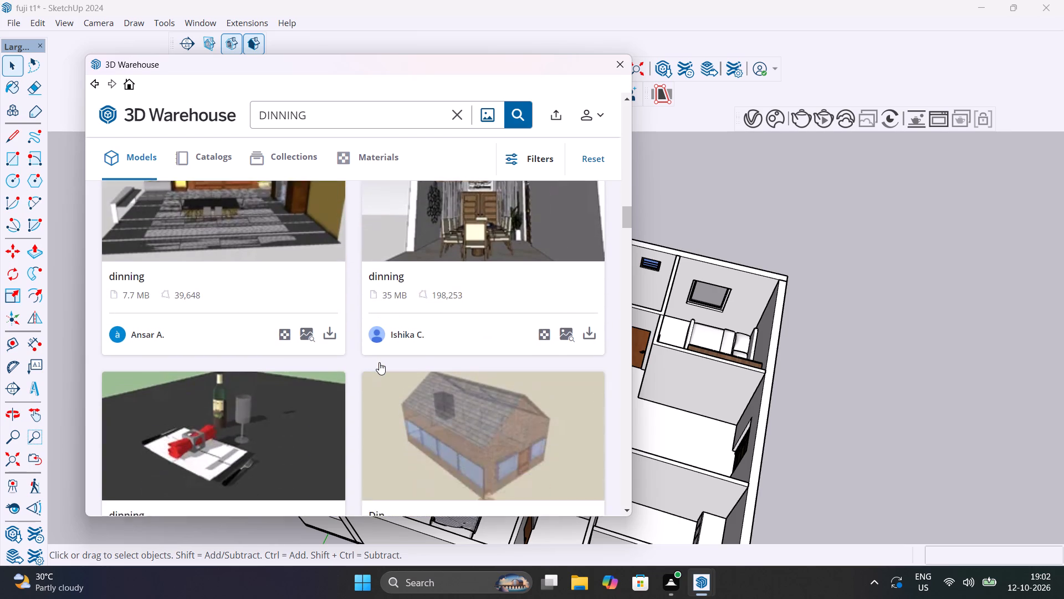
{"action": "scroll", "coordinate": [379, 362], "scroll_direction": "down", "scroll_amount": 9}
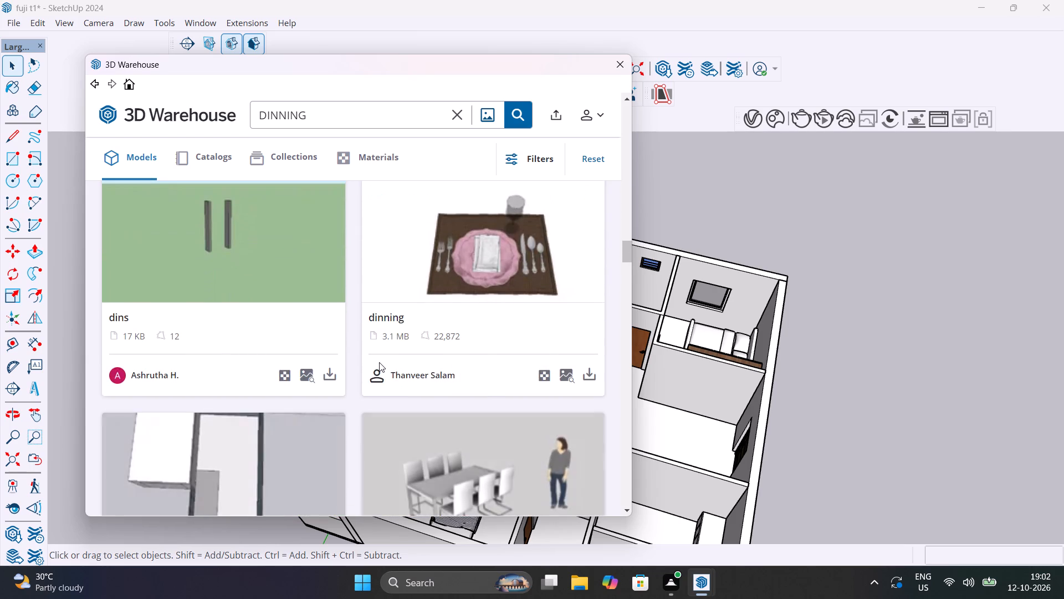
{"action": "scroll", "coordinate": [379, 362], "scroll_direction": "down", "scroll_amount": 11}
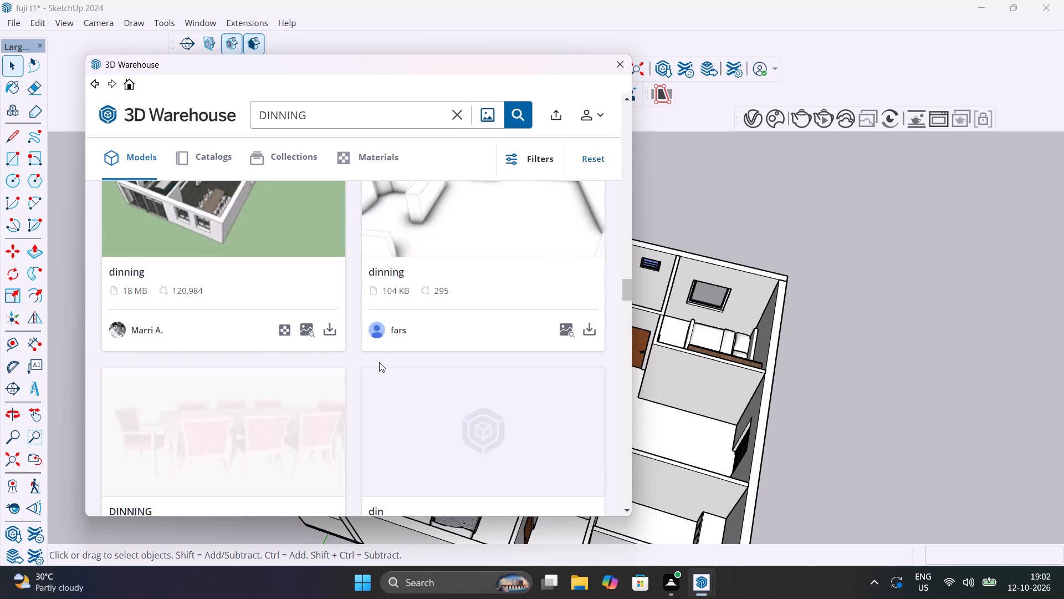
{"action": "scroll", "coordinate": [379, 362], "scroll_direction": "up", "scroll_amount": 3}
{"action": "scroll", "coordinate": [379, 362], "scroll_direction": "down", "scroll_amount": 4}
{"action": "scroll", "coordinate": [379, 362], "scroll_direction": "up", "scroll_amount": 20}
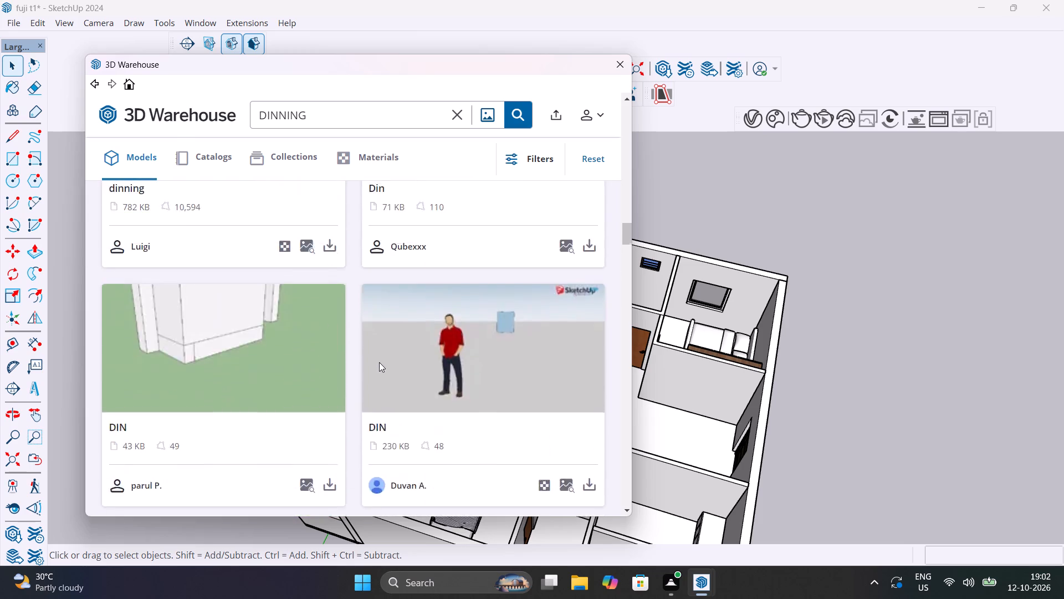
{"action": "scroll", "coordinate": [379, 362], "scroll_direction": "up", "scroll_amount": 15}
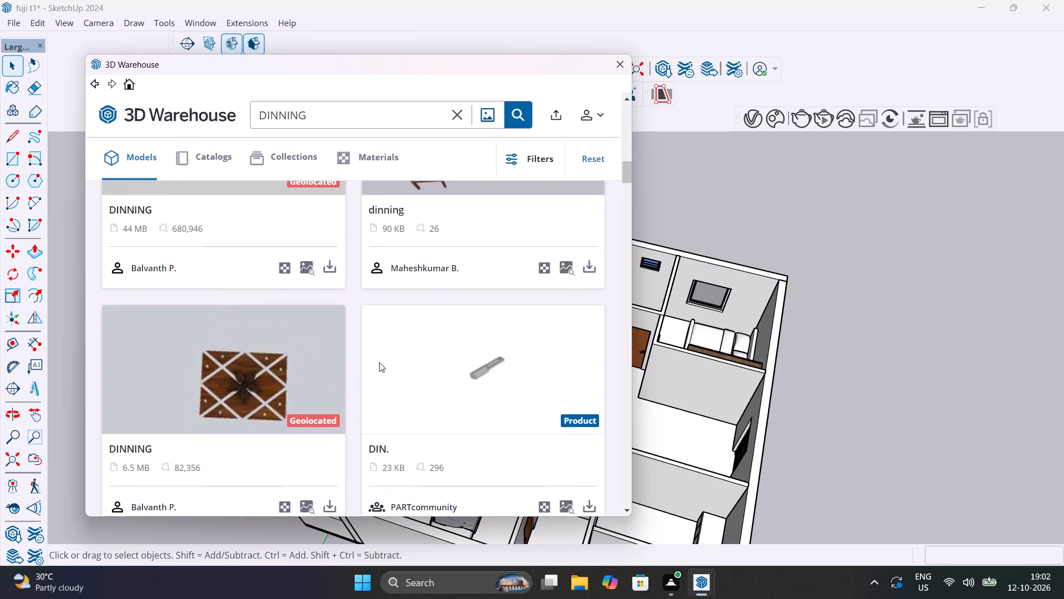
{"action": "scroll", "coordinate": [379, 362], "scroll_direction": "down", "scroll_amount": 3}
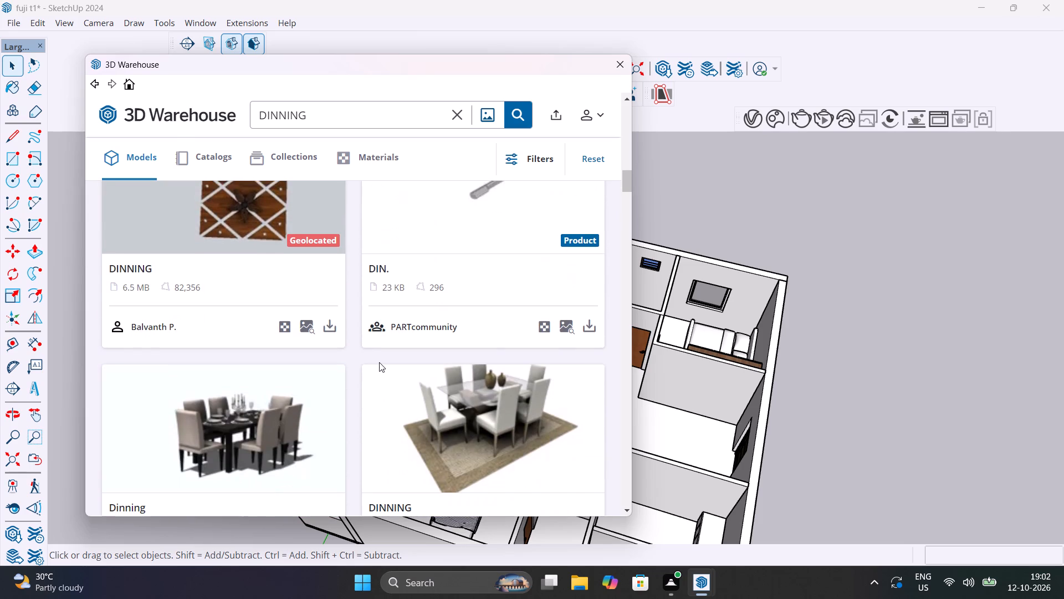
Open the DINNING model with the glass table, white chairs and rug, and examine its 3D preview.
{"action": "left_click", "coordinate": [480, 421]}
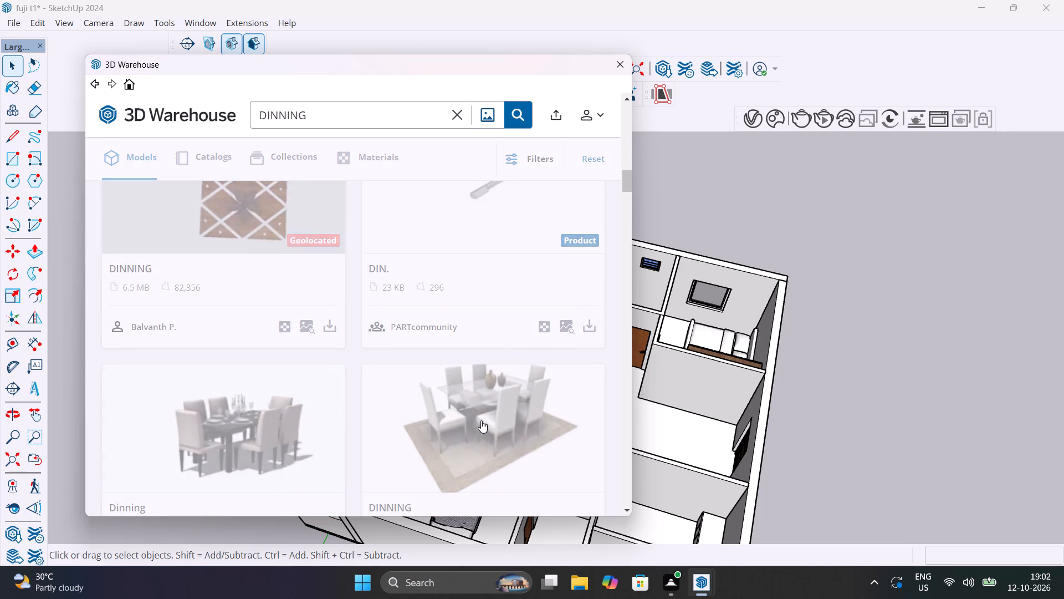
{"action": "scroll", "coordinate": [481, 420], "scroll_direction": "down", "scroll_amount": 3}
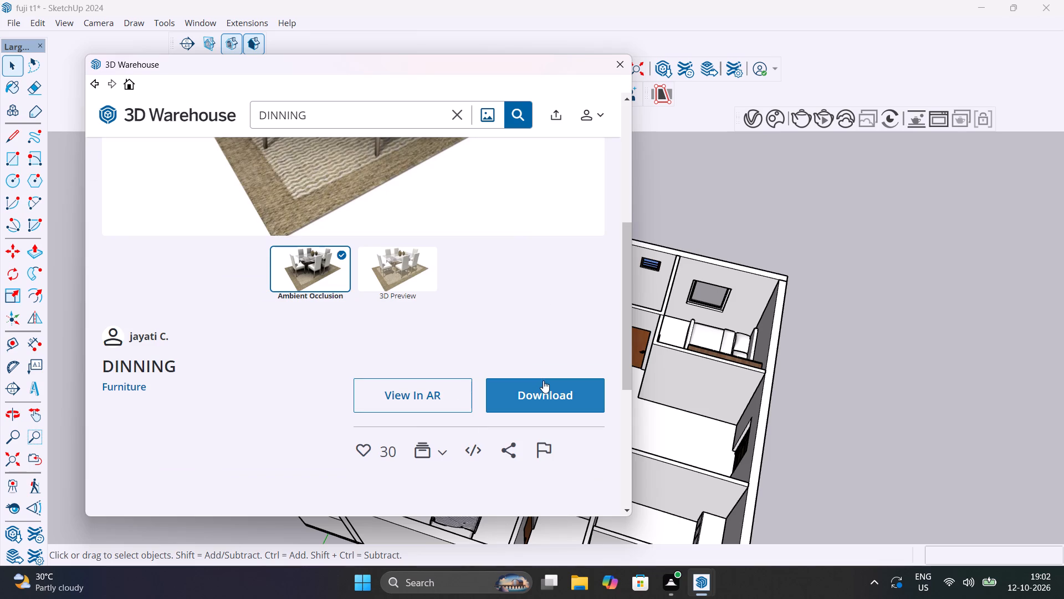
{"action": "scroll", "coordinate": [428, 284], "scroll_direction": "up", "scroll_amount": 2}
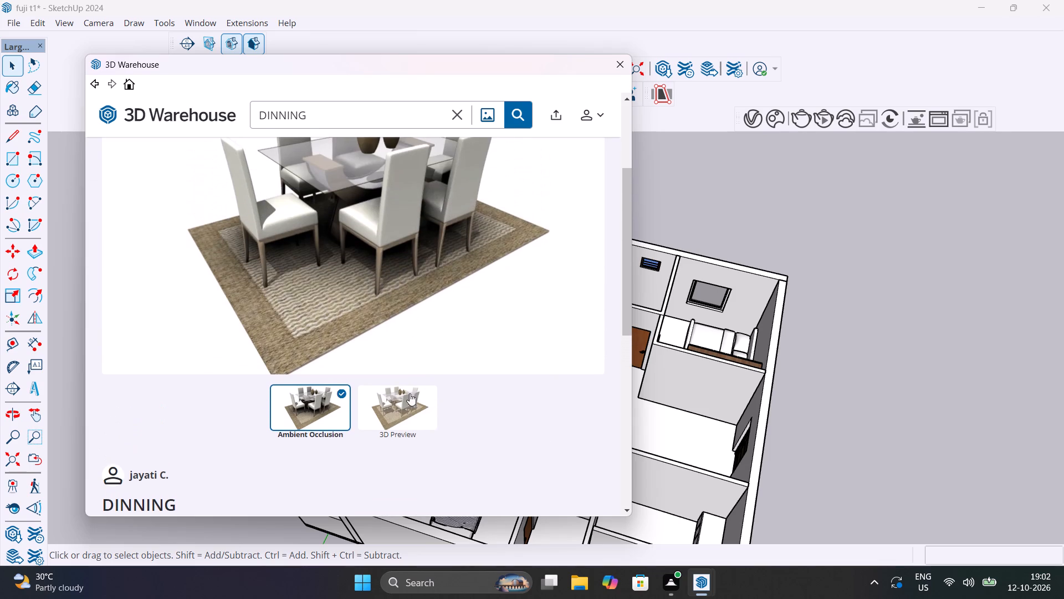
{"action": "left_click", "coordinate": [410, 403]}
{"action": "left_click", "coordinate": [392, 229]}
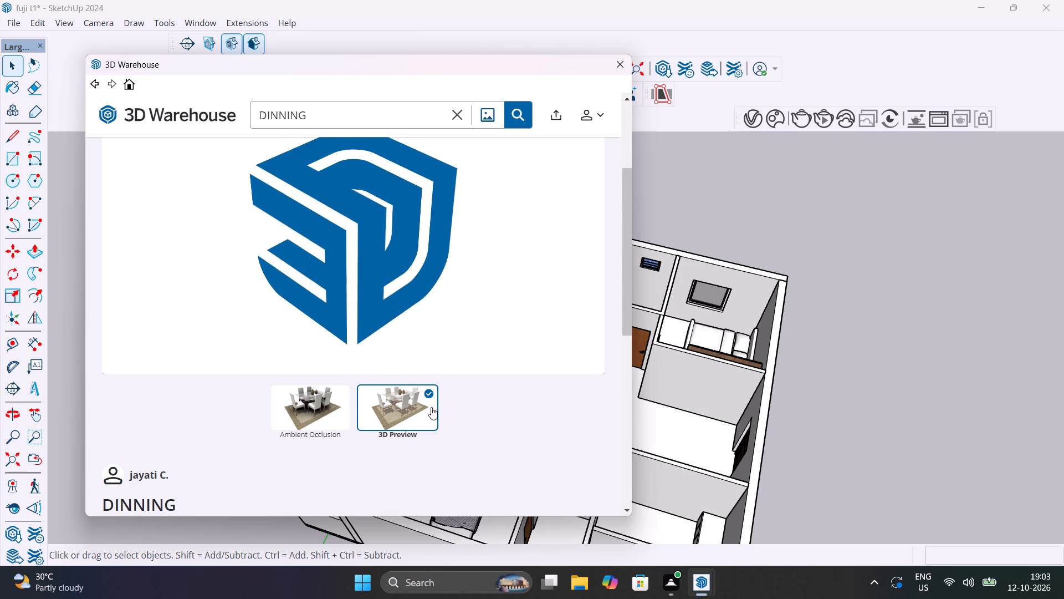
{"action": "scroll", "coordinate": [422, 394], "scroll_direction": "down", "scroll_amount": 3}
{"action": "left_click", "coordinate": [549, 328]}
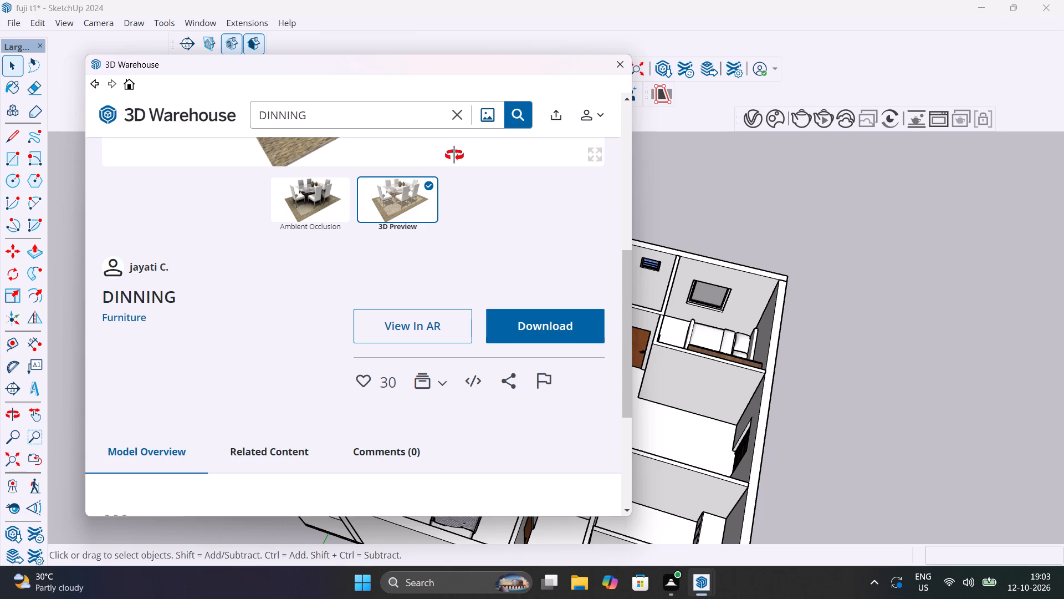
{"action": "scroll", "coordinate": [421, 251], "scroll_direction": "up", "scroll_amount": 6}
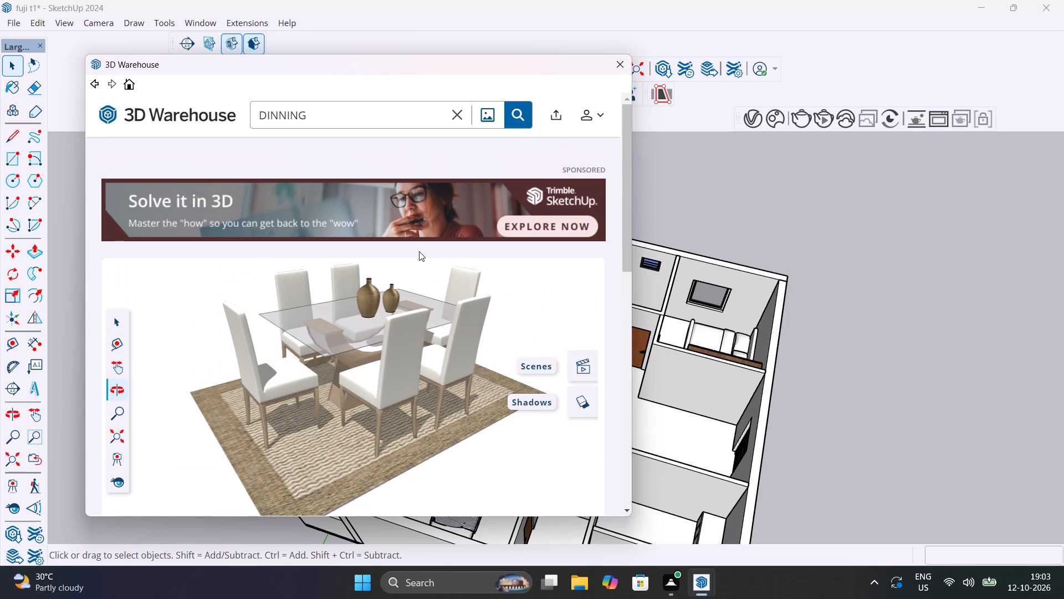
{"action": "key", "text": "Escape"}
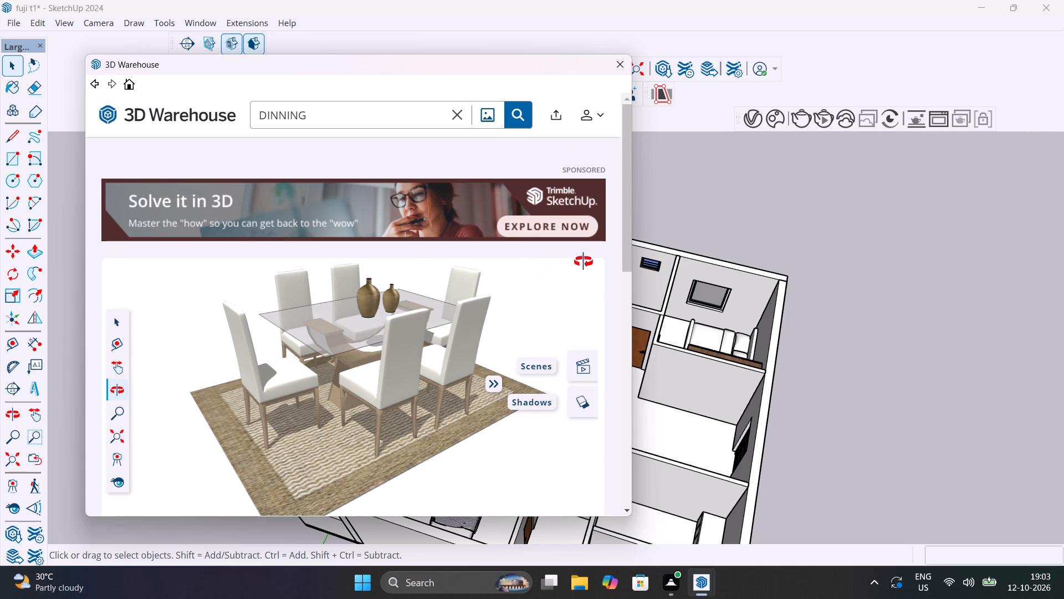
{"action": "scroll", "coordinate": [577, 318], "scroll_direction": "down", "scroll_amount": 6}
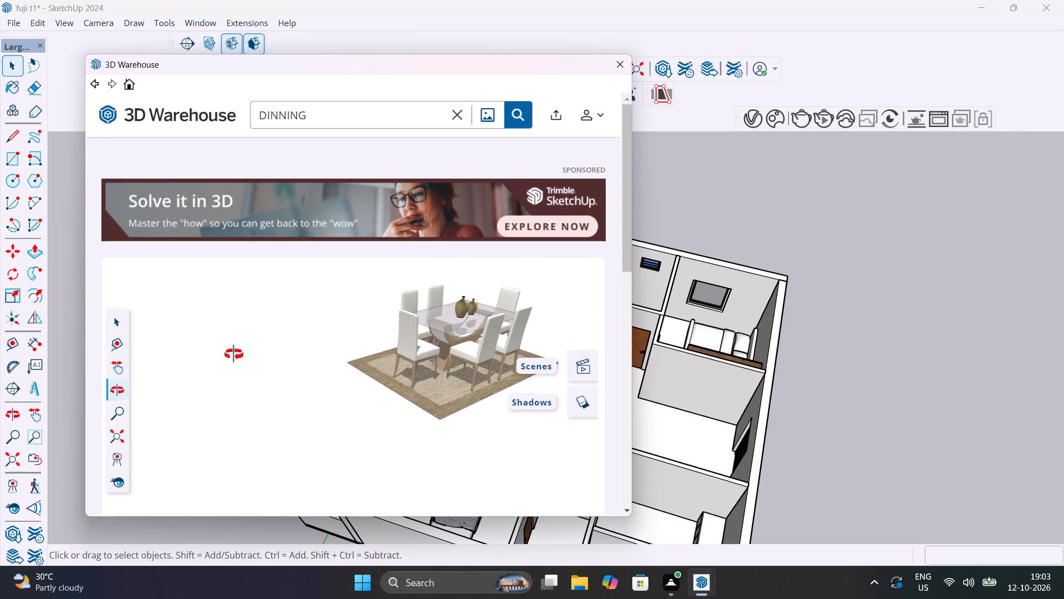
Load the glass-table dining set directly into the model and place it in the central room beside the curtained balcony window.
{"action": "scroll", "coordinate": [504, 380], "scroll_direction": "down", "scroll_amount": 6}
{"action": "left_click", "coordinate": [572, 291]}
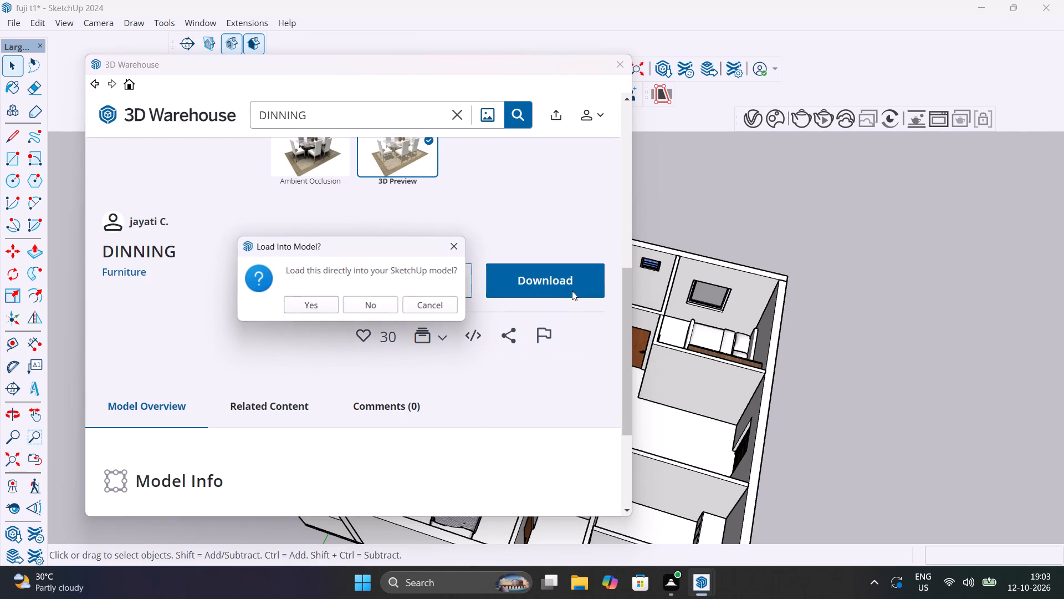
{"action": "left_click", "coordinate": [304, 307]}
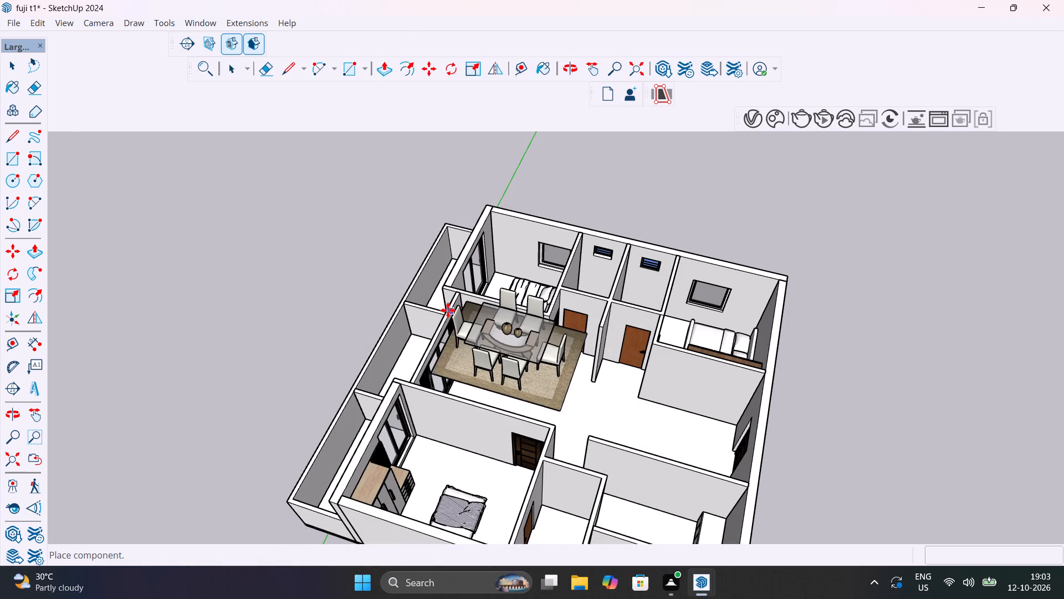
{"action": "scroll", "coordinate": [455, 348], "scroll_direction": "up", "scroll_amount": 11}
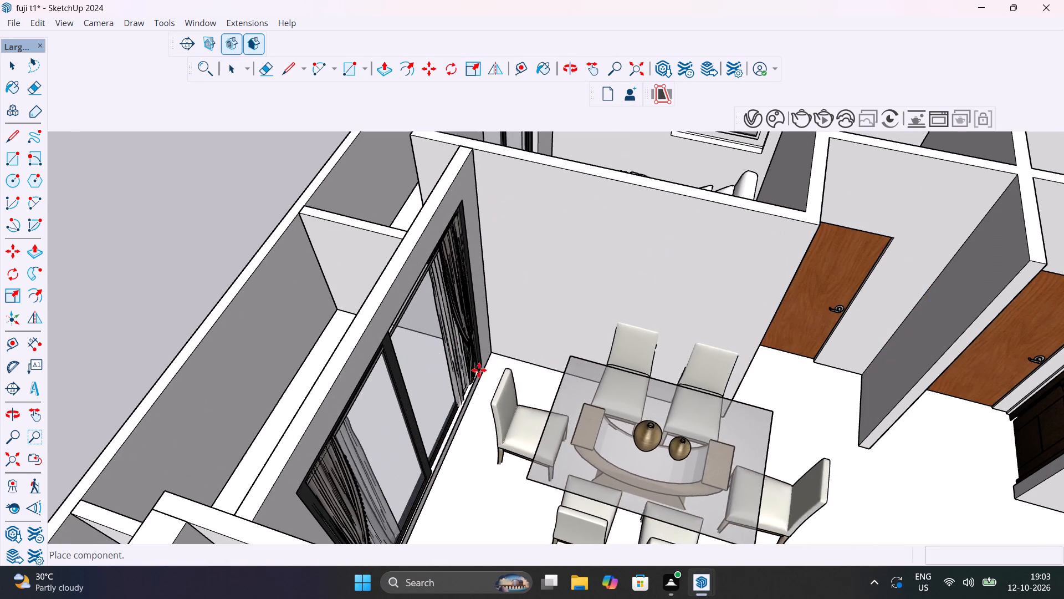
{"action": "scroll", "coordinate": [460, 365], "scroll_direction": "down", "scroll_amount": 8}
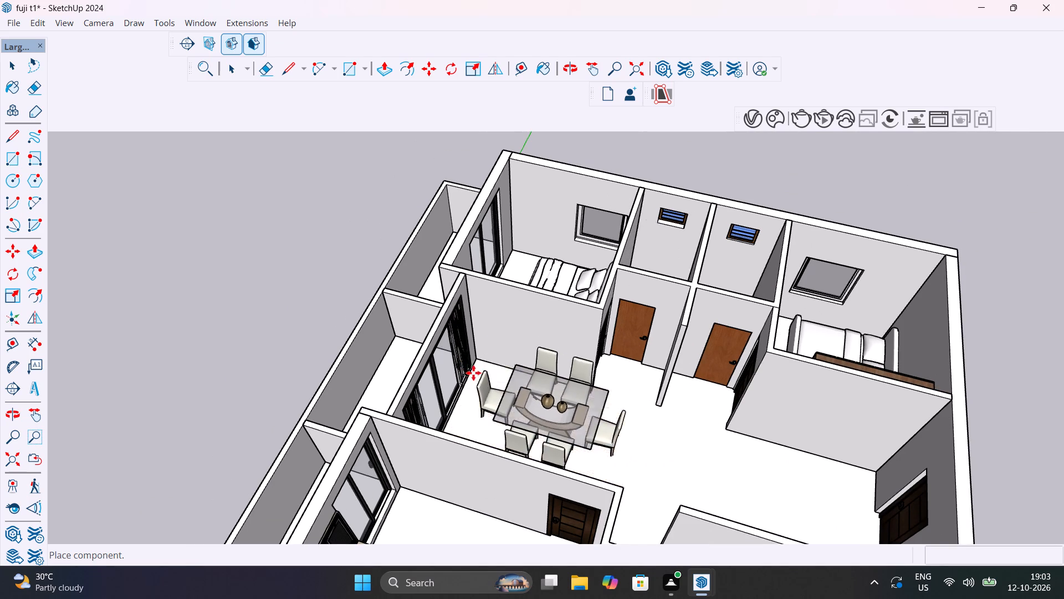
{"action": "left_click", "coordinate": [474, 374]}
Scale the placed dining set down uniformly to about 0.51 of its size.
{"action": "scroll", "coordinate": [539, 384], "scroll_direction": "down", "scroll_amount": 4}
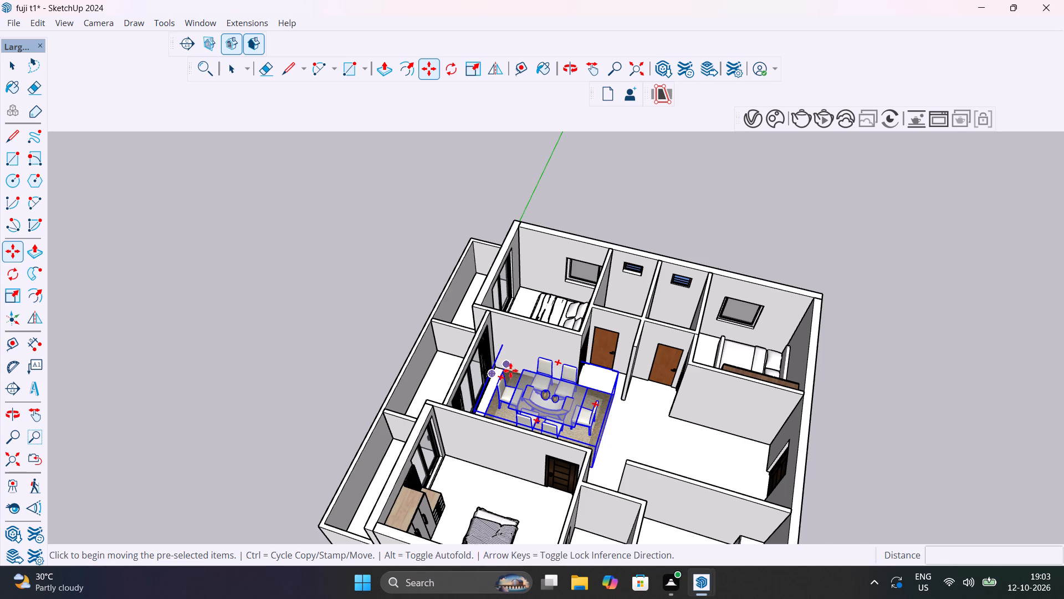
{"action": "scroll", "coordinate": [513, 371], "scroll_direction": "up", "scroll_amount": 9}
{"action": "key", "text": "s"}
{"action": "scroll", "coordinate": [510, 357], "scroll_direction": "down", "scroll_amount": 10}
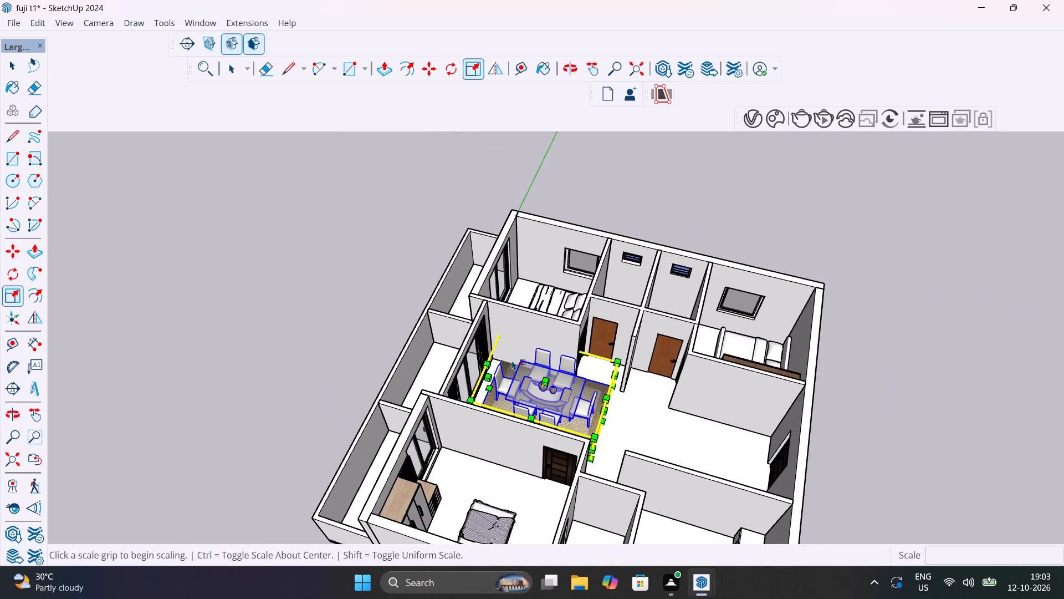
{"action": "left_click", "coordinate": [593, 438]}
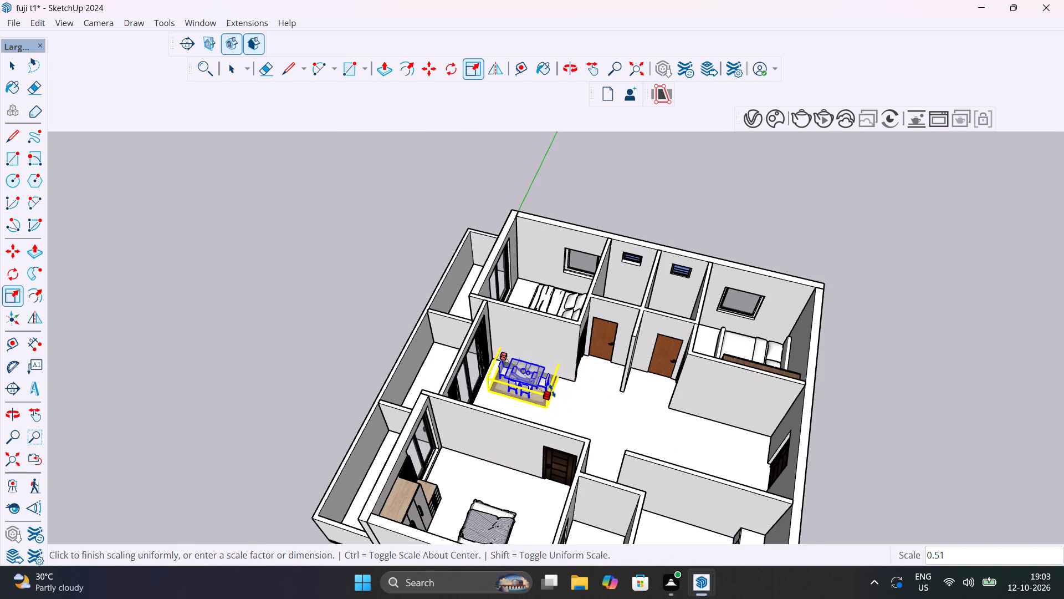
{"action": "left_click", "coordinate": [558, 404]}
Move the scaled dining set about 2' 3 5/8" along the green axis, away from the adjacent bedroom's partition wall.
{"action": "scroll", "coordinate": [548, 390], "scroll_direction": "down", "scroll_amount": 1}
{"action": "middle_click_drag", "start_coordinate": [556, 393], "coordinate": [548, 443], "text": "shift"}
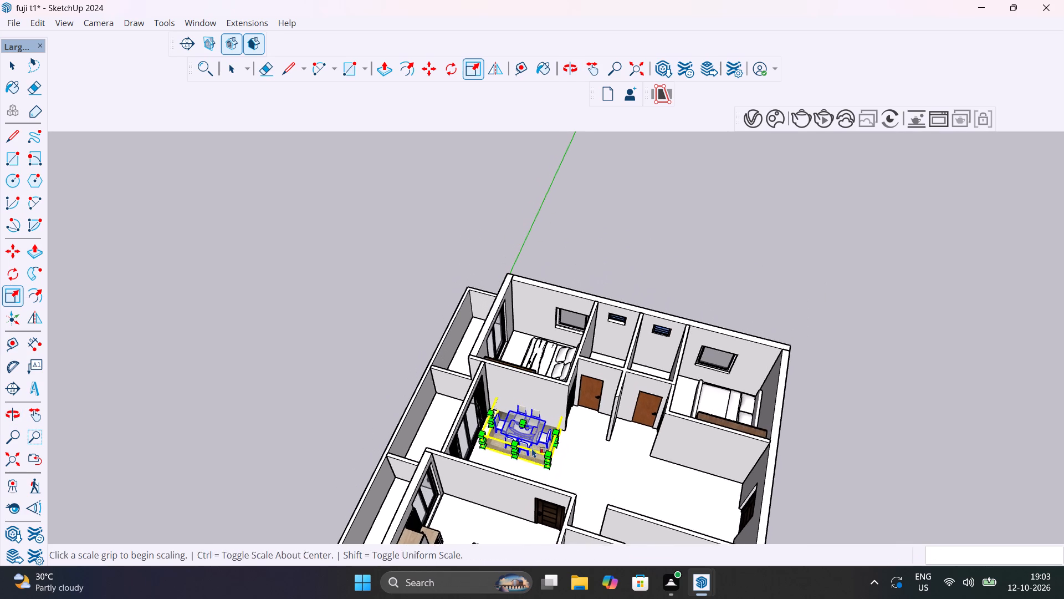
{"action": "scroll", "coordinate": [547, 452], "scroll_direction": "up", "scroll_amount": 7}
{"action": "key", "text": "m"}
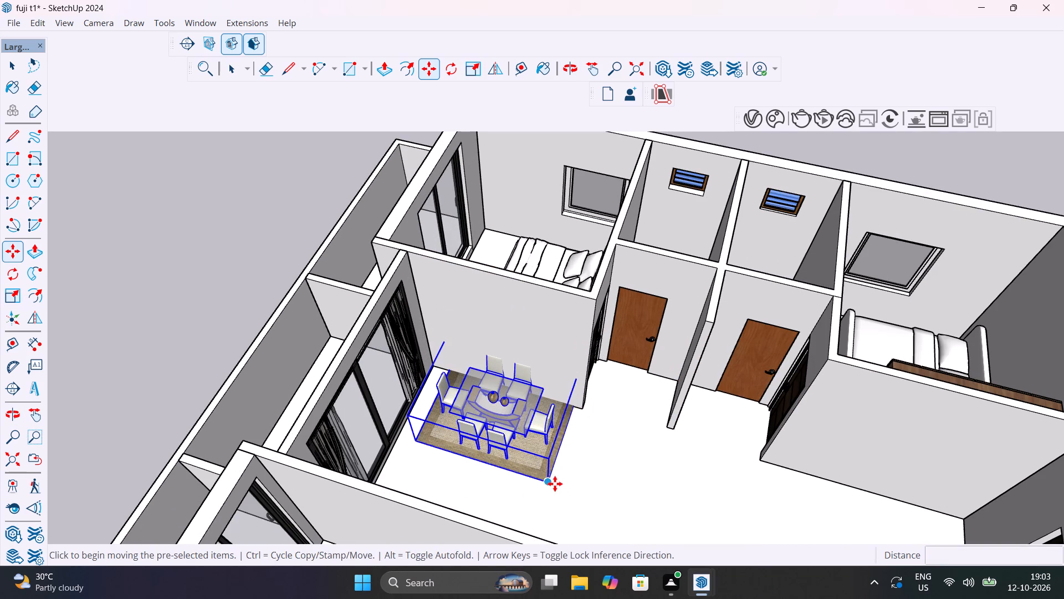
{"action": "left_click", "coordinate": [551, 484]}
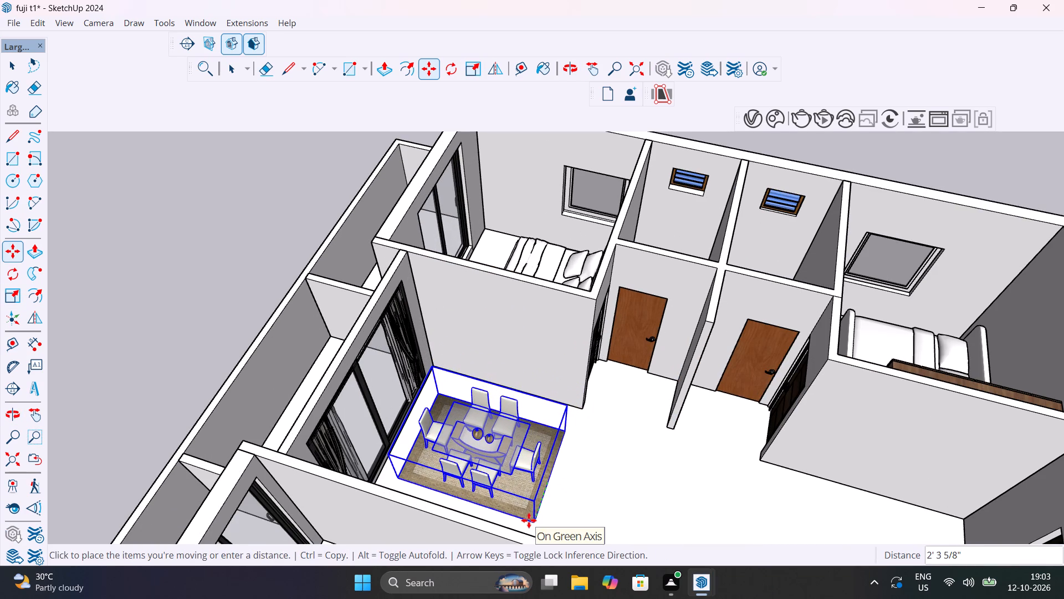
{"action": "left_click", "coordinate": [529, 520]}
{"action": "key", "text": "space"}
{"action": "left_click", "coordinate": [193, 284]}
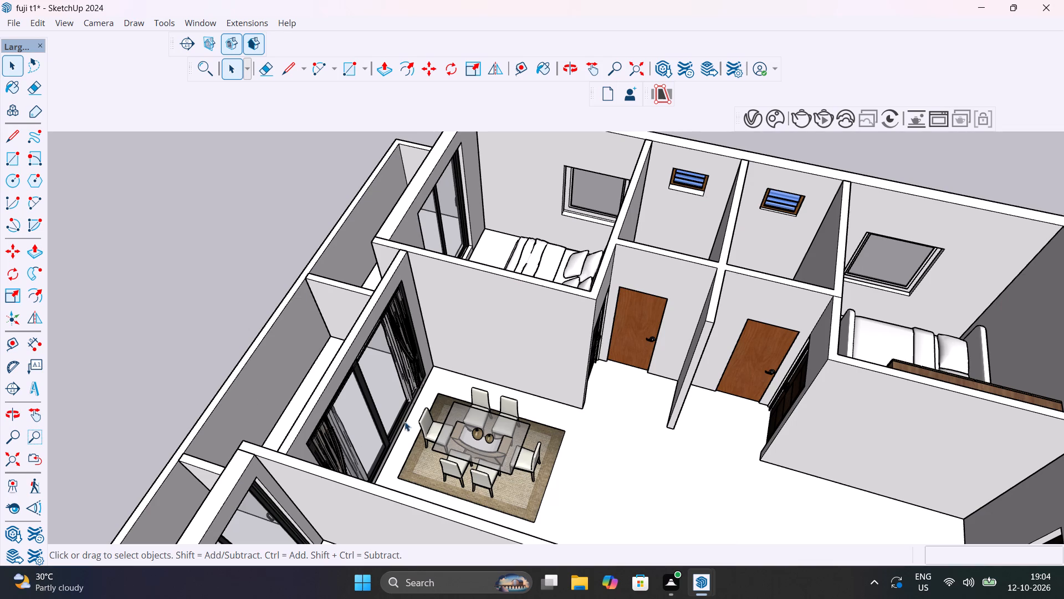
Examine the dining set's size and placement relative to the balcony window and surrounding walls from several angles.
{"action": "scroll", "coordinate": [485, 446], "scroll_direction": "up", "scroll_amount": 9}
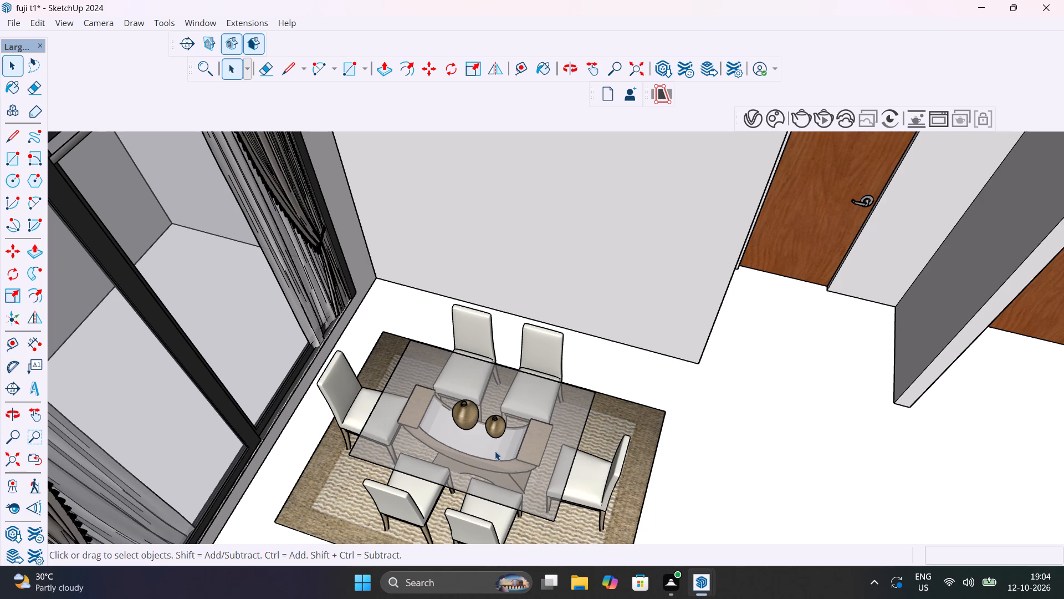
{"action": "scroll", "coordinate": [480, 435], "scroll_direction": "down", "scroll_amount": 10}
{"action": "middle_click_drag", "start_coordinate": [498, 453], "coordinate": [211, 420]}
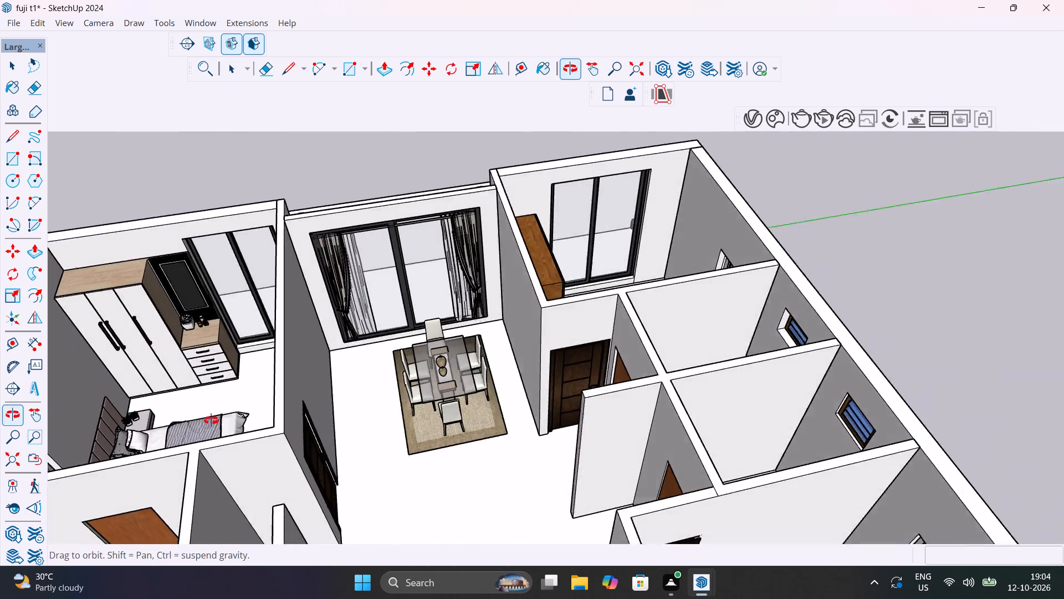
{"action": "middle_click_drag", "start_coordinate": [211, 420], "coordinate": [517, 420]}
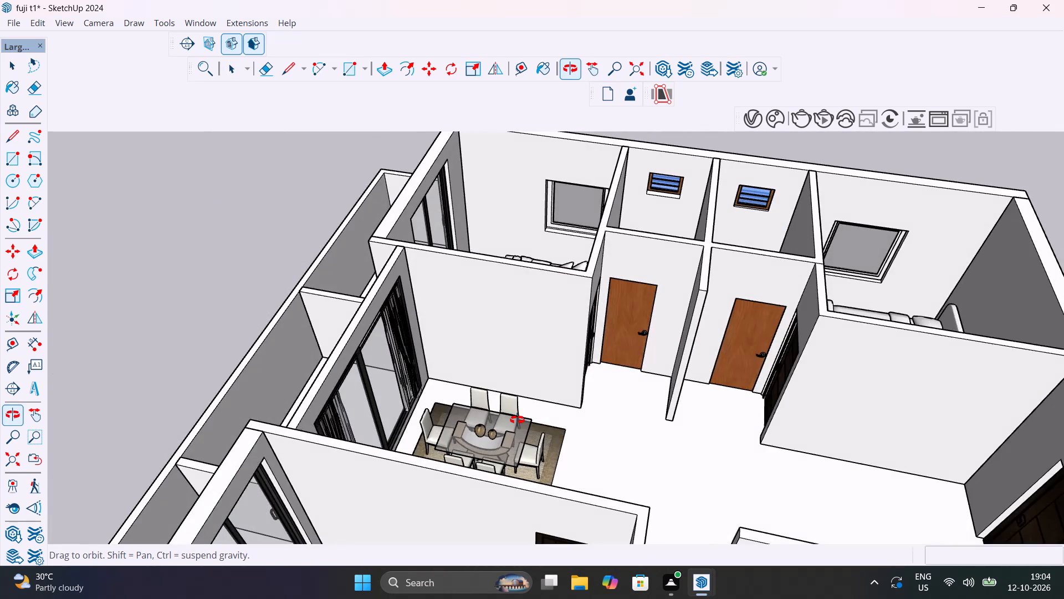
{"action": "middle_click_drag", "start_coordinate": [517, 420], "coordinate": [360, 473]}
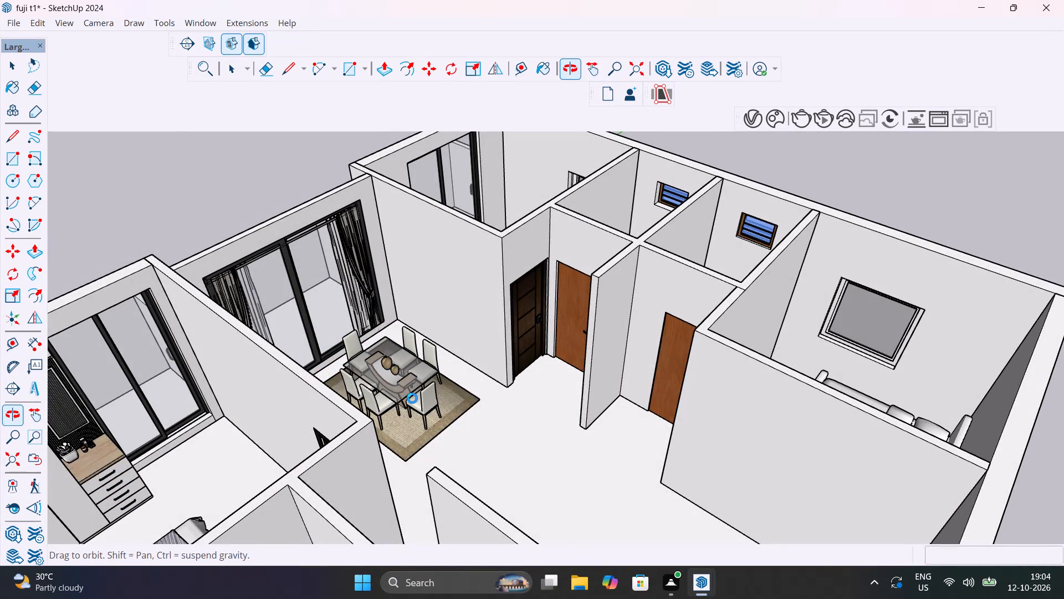
{"action": "scroll", "coordinate": [415, 398], "scroll_direction": "down", "scroll_amount": 4}
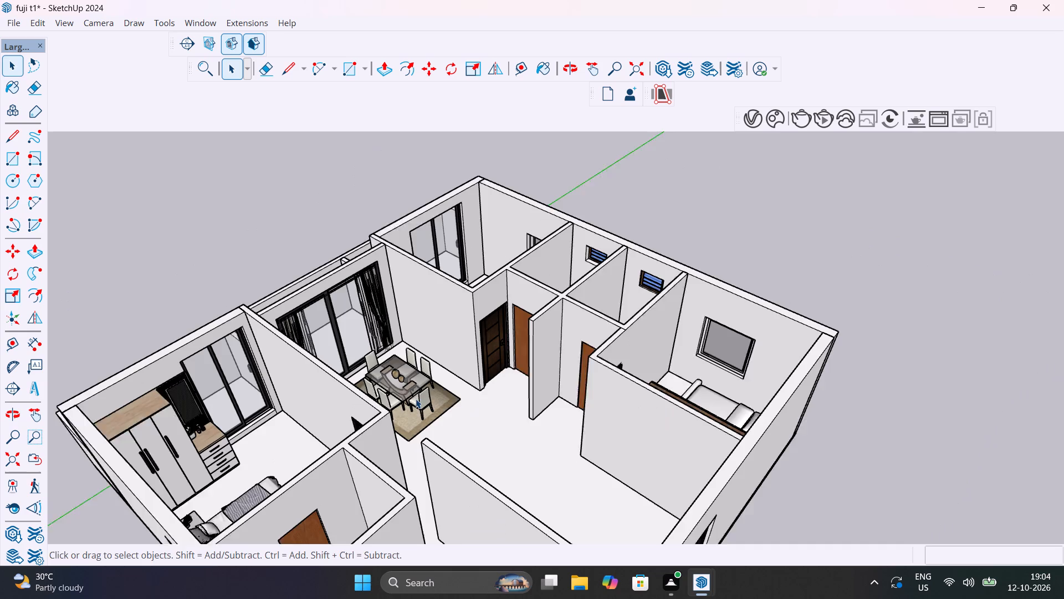
{"action": "scroll", "coordinate": [416, 399], "scroll_direction": "down", "scroll_amount": 1}
{"action": "middle_click_drag", "start_coordinate": [418, 398], "coordinate": [683, 460]}
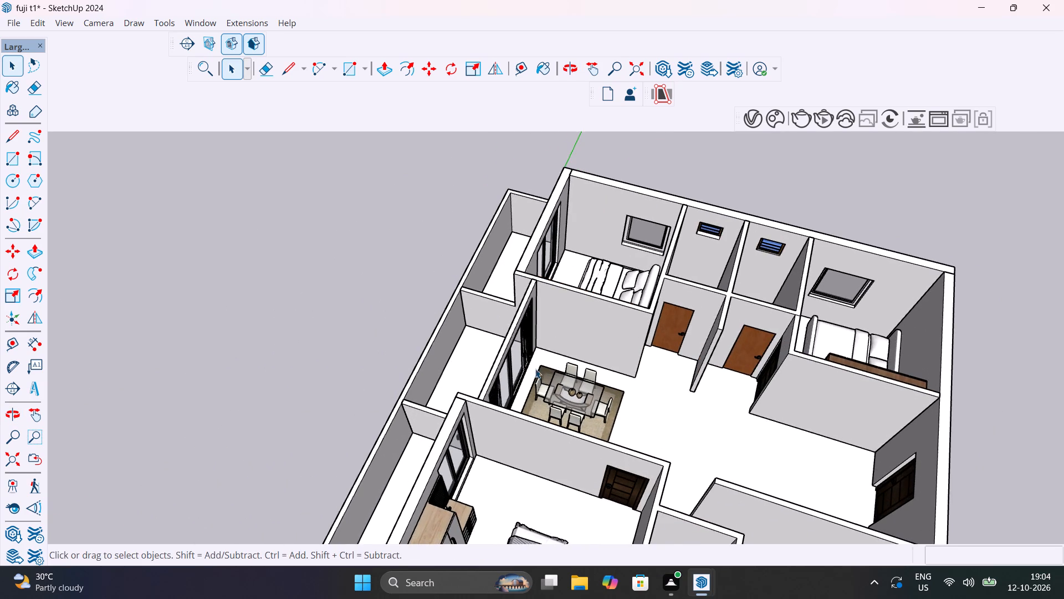
{"action": "scroll", "coordinate": [538, 369], "scroll_direction": "up", "scroll_amount": 3}
{"action": "middle_click_drag", "start_coordinate": [636, 427], "coordinate": [818, 418]}
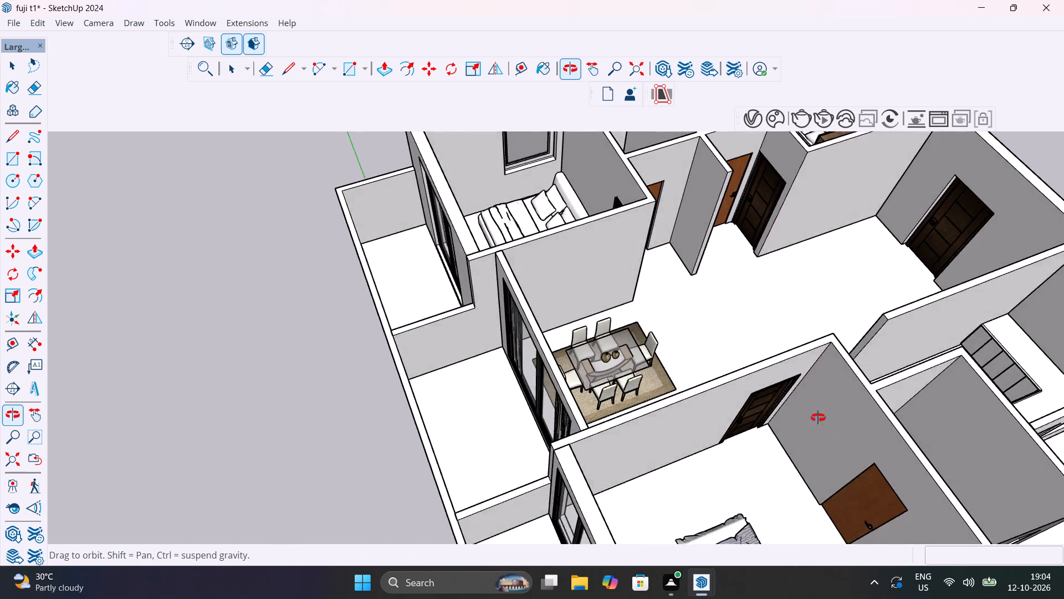
{"action": "middle_click_drag", "start_coordinate": [818, 418], "coordinate": [432, 352]}
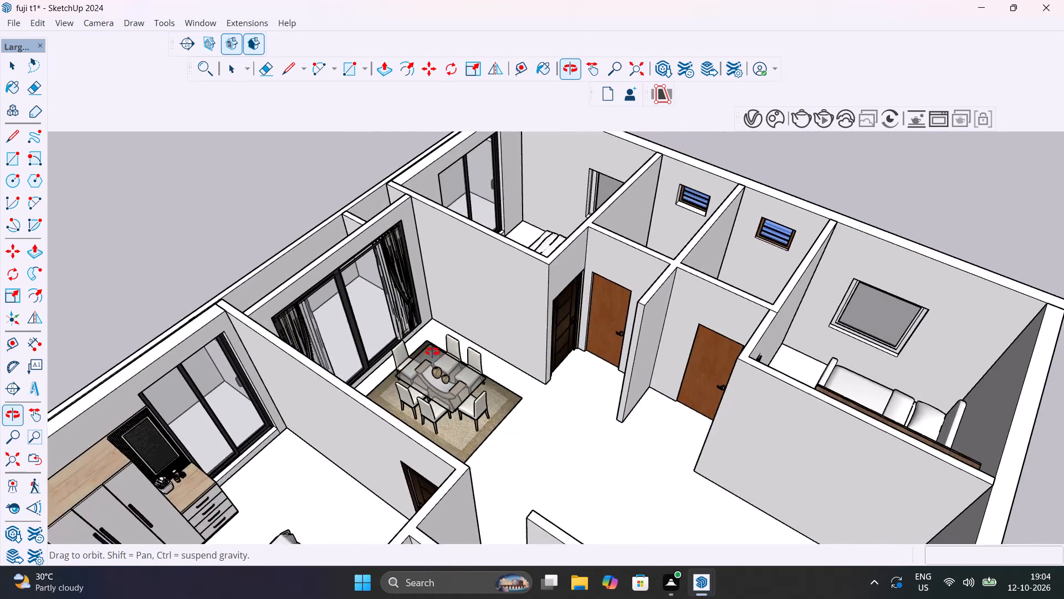
{"action": "middle_click_drag", "start_coordinate": [432, 352], "coordinate": [554, 404]}
{"action": "scroll", "coordinate": [554, 404], "scroll_direction": "down", "scroll_amount": 5}
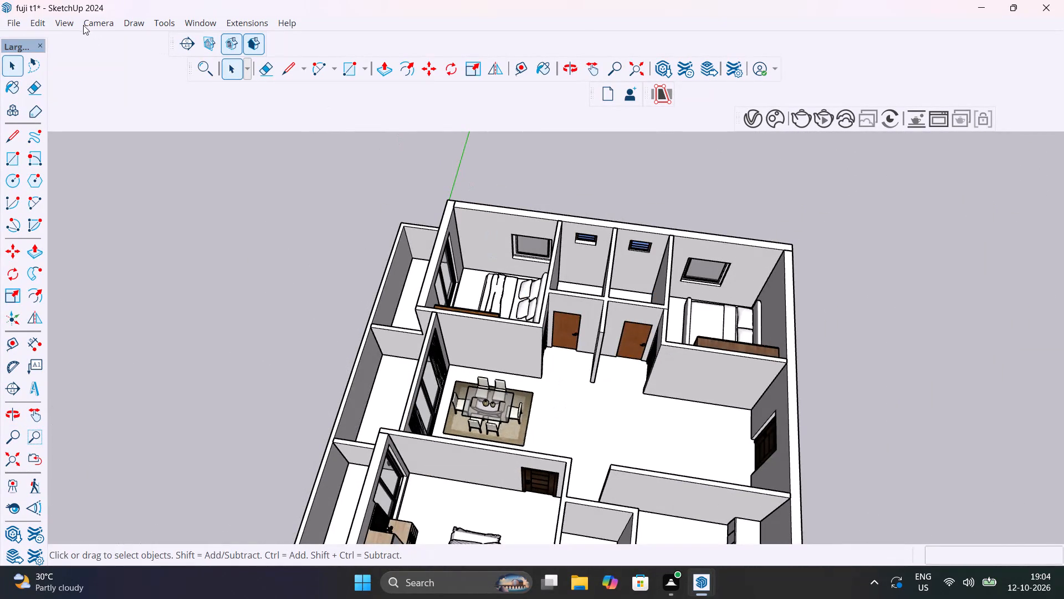
Open the Chaos Cosmos asset library and show its Sofas & armchairs furniture category.
{"action": "left_click", "coordinate": [771, 121]}
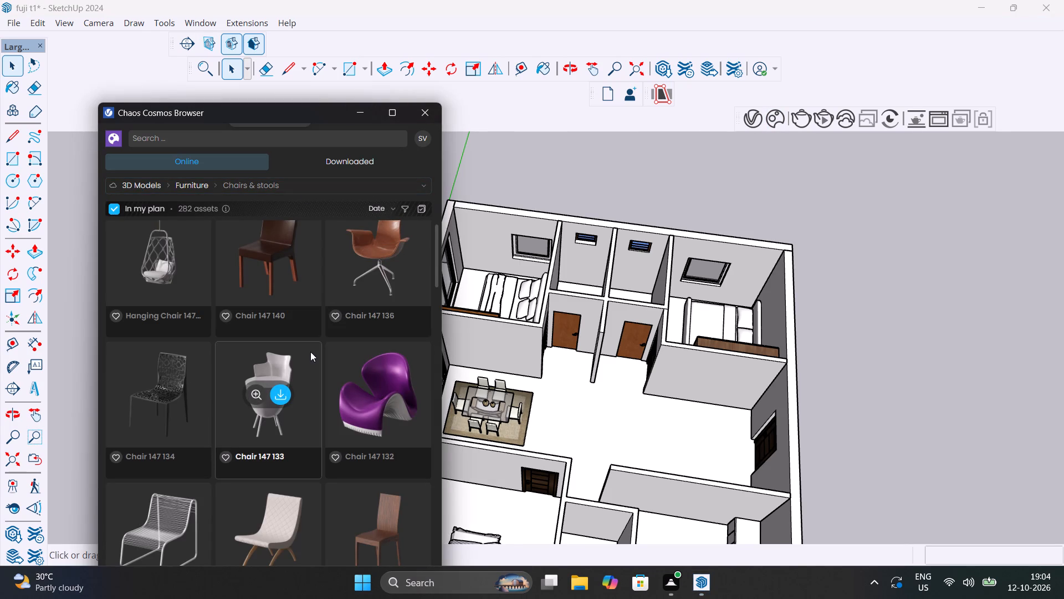
{"action": "scroll", "coordinate": [331, 383], "scroll_direction": "up", "scroll_amount": 20}
{"action": "scroll", "coordinate": [331, 383], "scroll_direction": "up", "scroll_amount": 3}
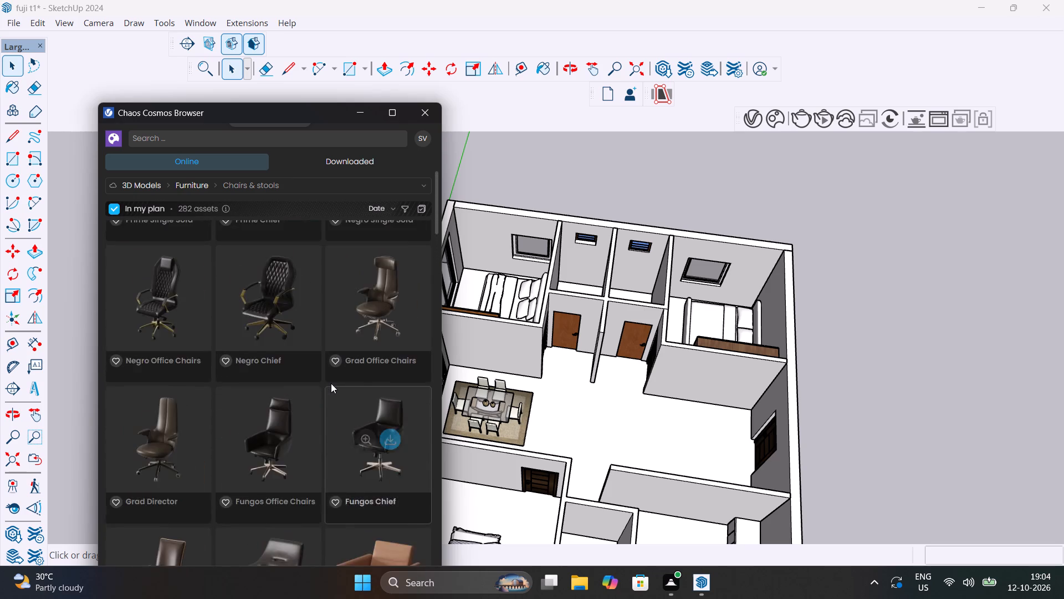
{"action": "scroll", "coordinate": [331, 383], "scroll_direction": "up", "scroll_amount": 17}
{"action": "left_click", "coordinate": [415, 183]}
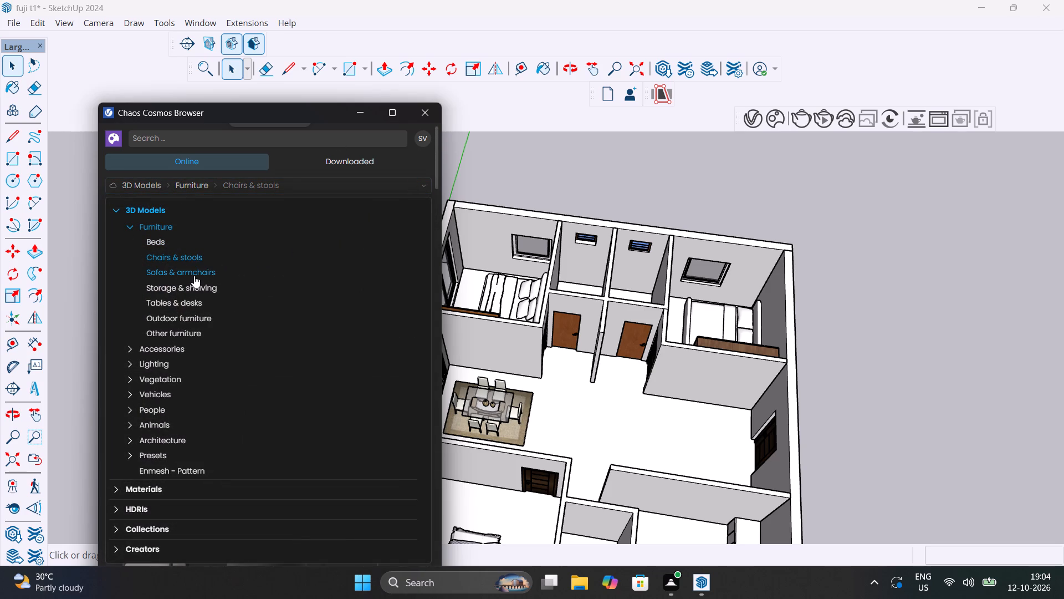
{"action": "left_click", "coordinate": [194, 276]}
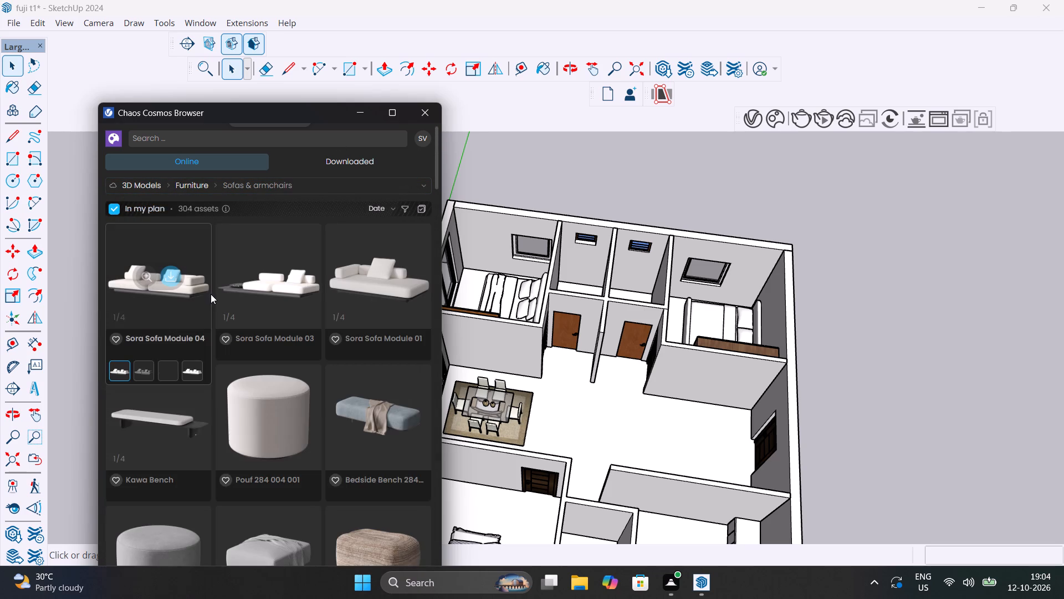
Look through the Sofas & armchairs assets for a suitable living-area sofa, and close the asset library.
{"action": "scroll", "coordinate": [255, 356], "scroll_direction": "down", "scroll_amount": 1}
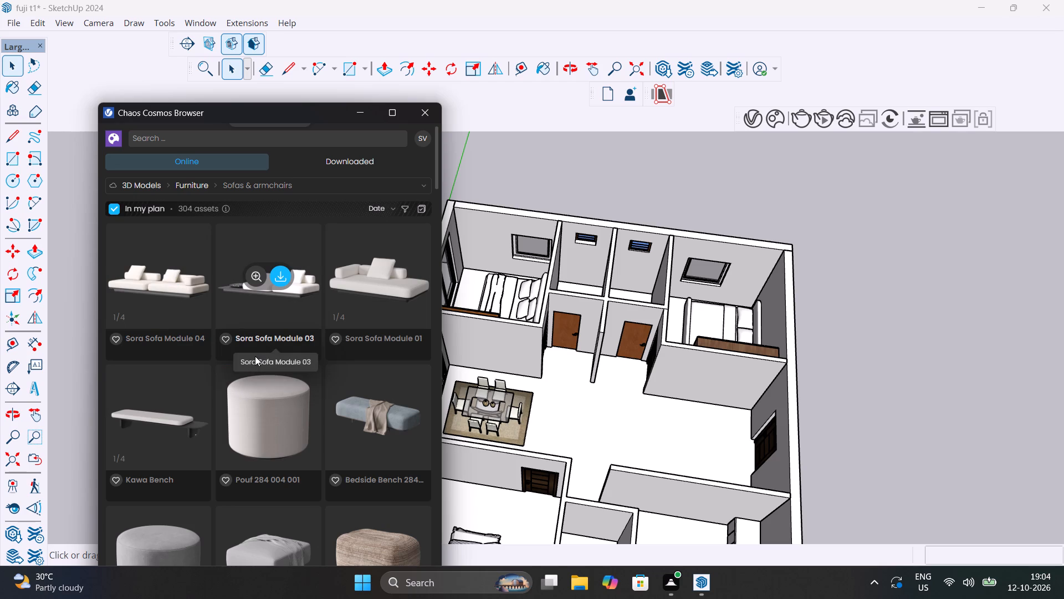
{"action": "scroll", "coordinate": [255, 356], "scroll_direction": "down", "scroll_amount": 1}
{"action": "scroll", "coordinate": [288, 427], "scroll_direction": "down", "scroll_amount": 2}
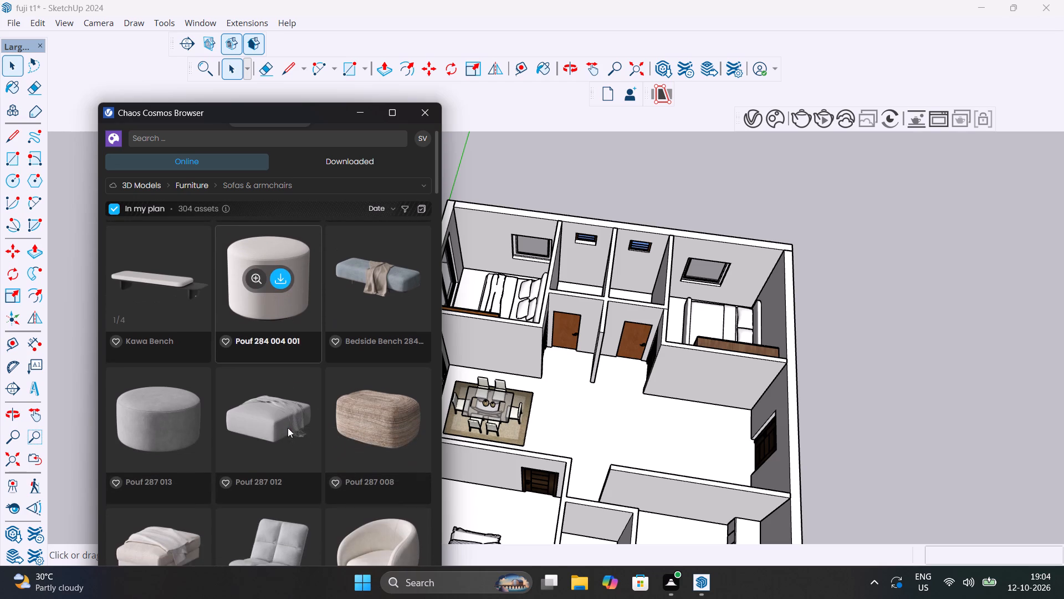
{"action": "scroll", "coordinate": [288, 428], "scroll_direction": "down", "scroll_amount": 8}
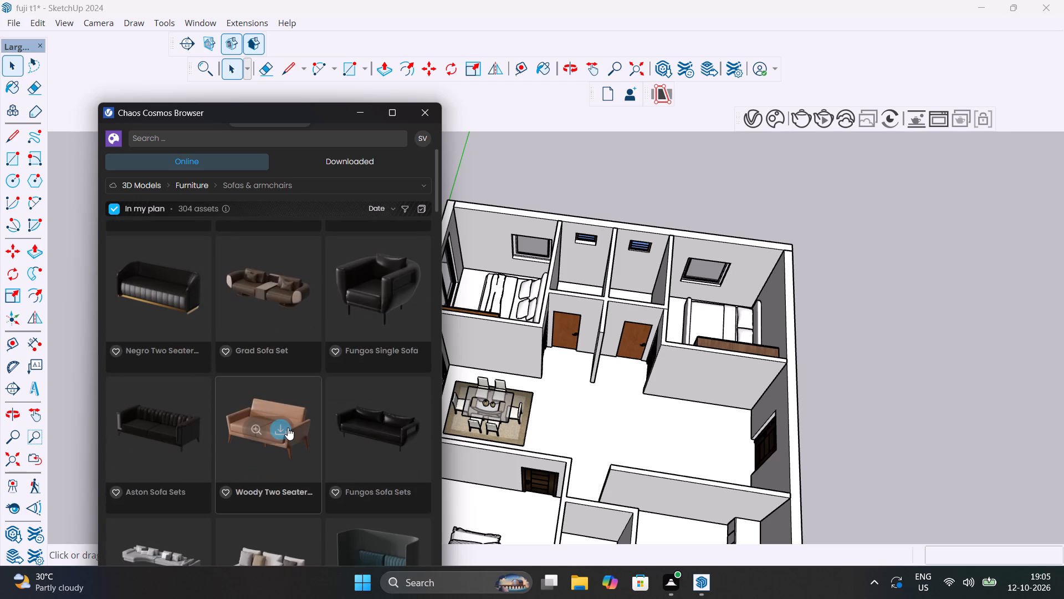
{"action": "scroll", "coordinate": [288, 428], "scroll_direction": "down", "scroll_amount": 13}
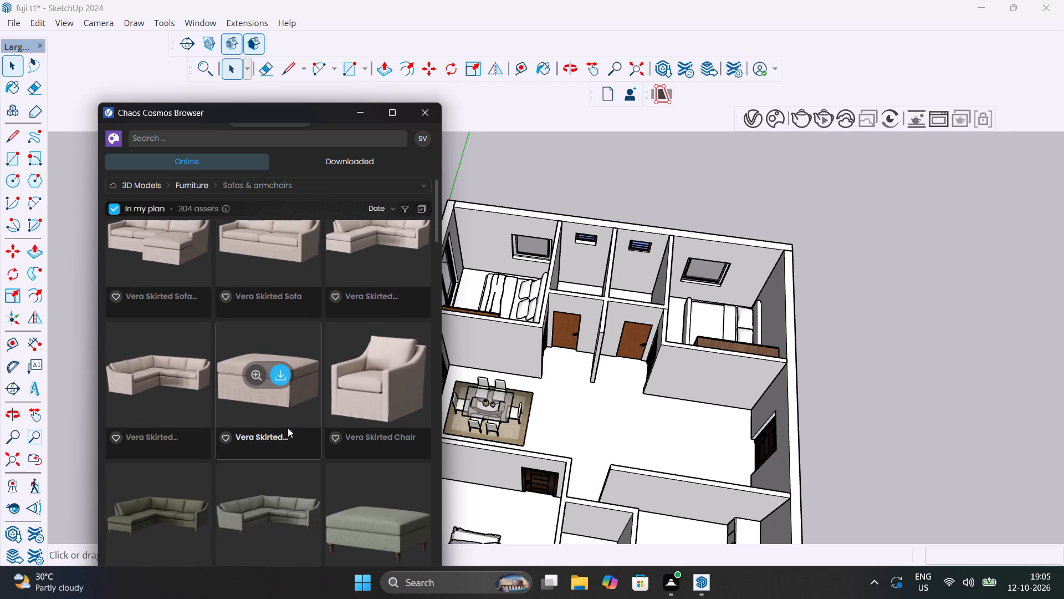
{"action": "scroll", "coordinate": [288, 428], "scroll_direction": "down", "scroll_amount": 12}
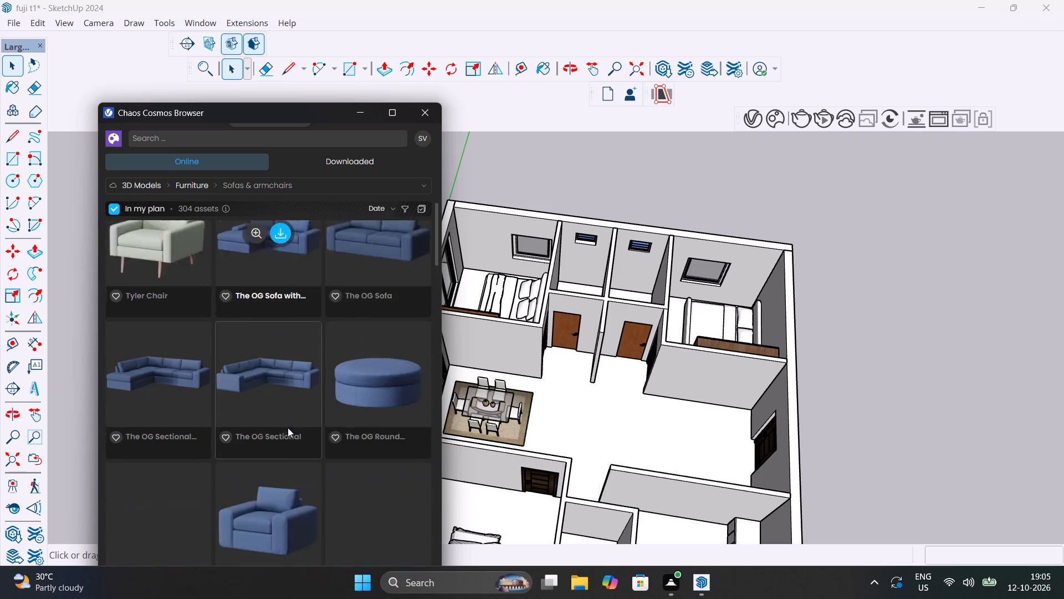
{"action": "scroll", "coordinate": [288, 428], "scroll_direction": "down", "scroll_amount": 17}
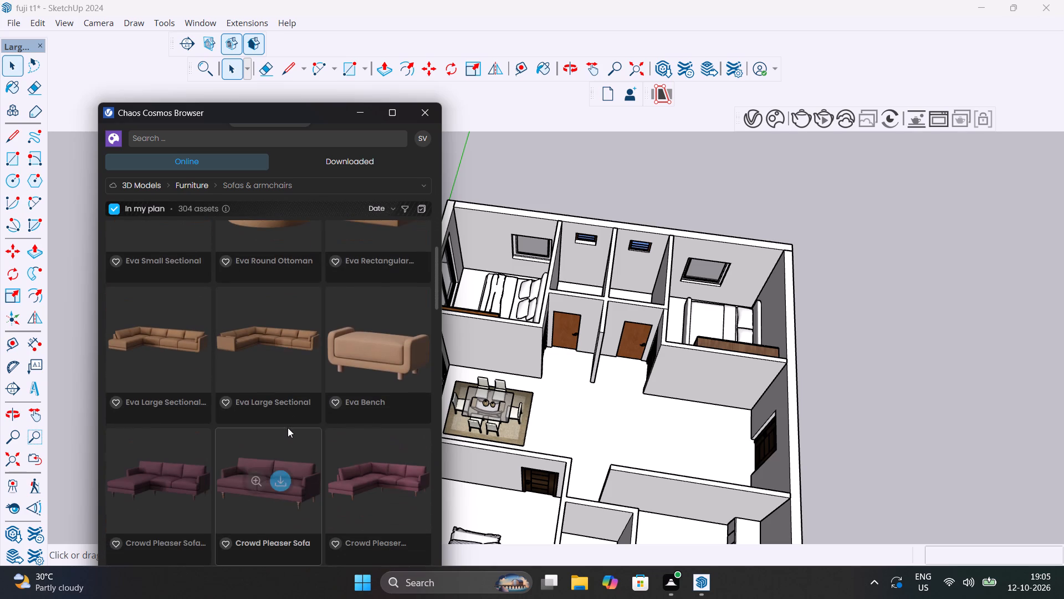
{"action": "scroll", "coordinate": [288, 428], "scroll_direction": "down", "scroll_amount": 15}
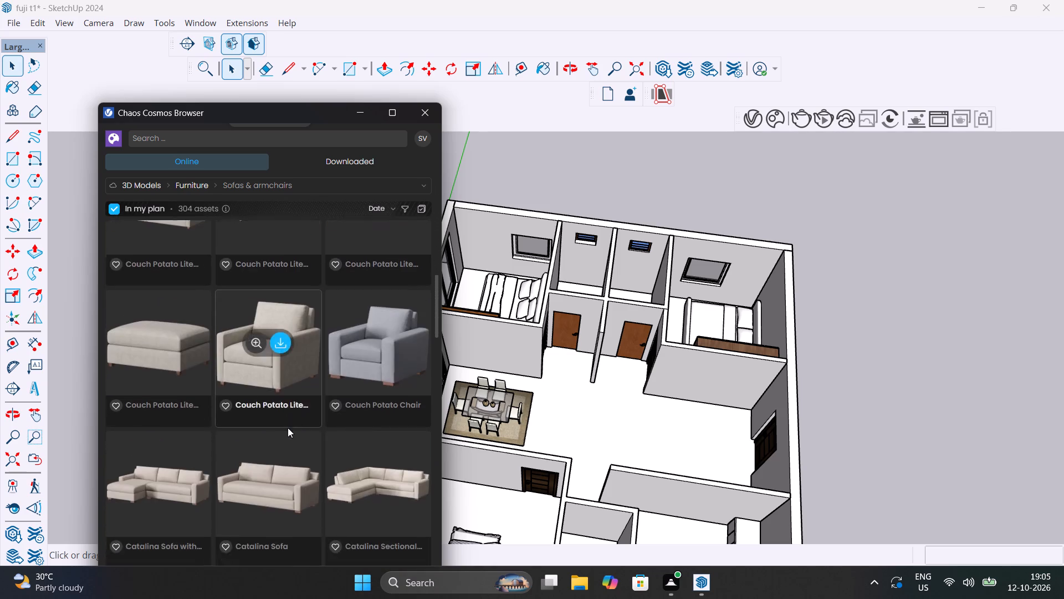
{"action": "scroll", "coordinate": [288, 428], "scroll_direction": "down", "scroll_amount": 14}
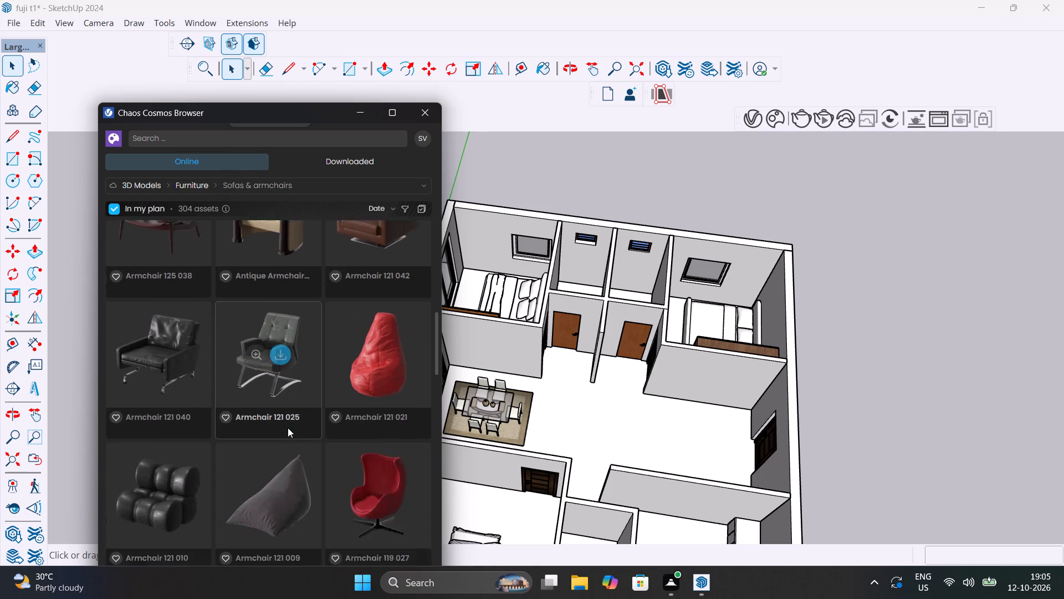
{"action": "scroll", "coordinate": [288, 428], "scroll_direction": "down", "scroll_amount": 5}
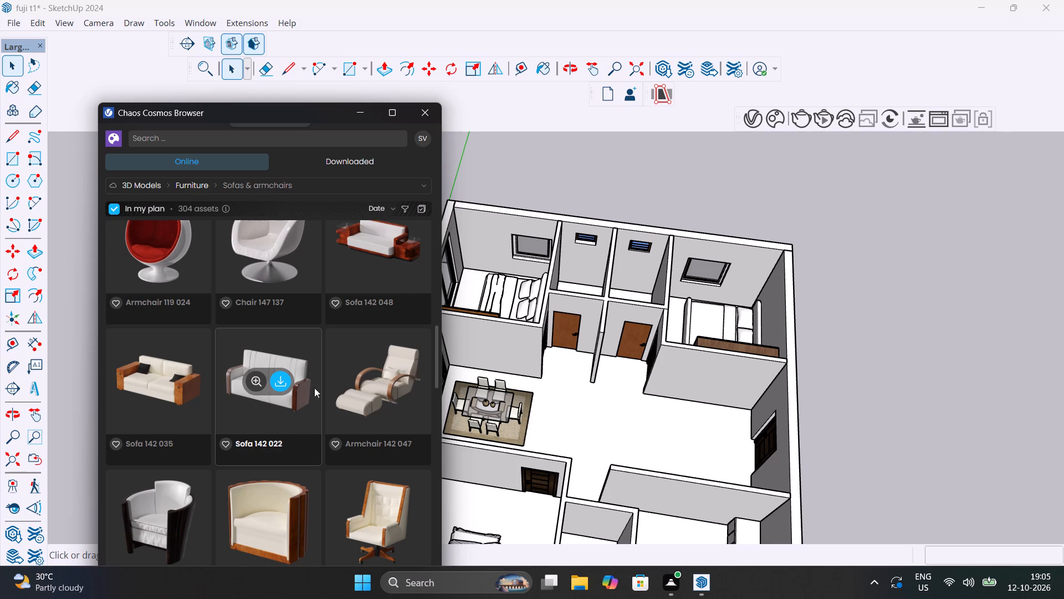
{"action": "scroll", "coordinate": [268, 388], "scroll_direction": "down", "scroll_amount": 9}
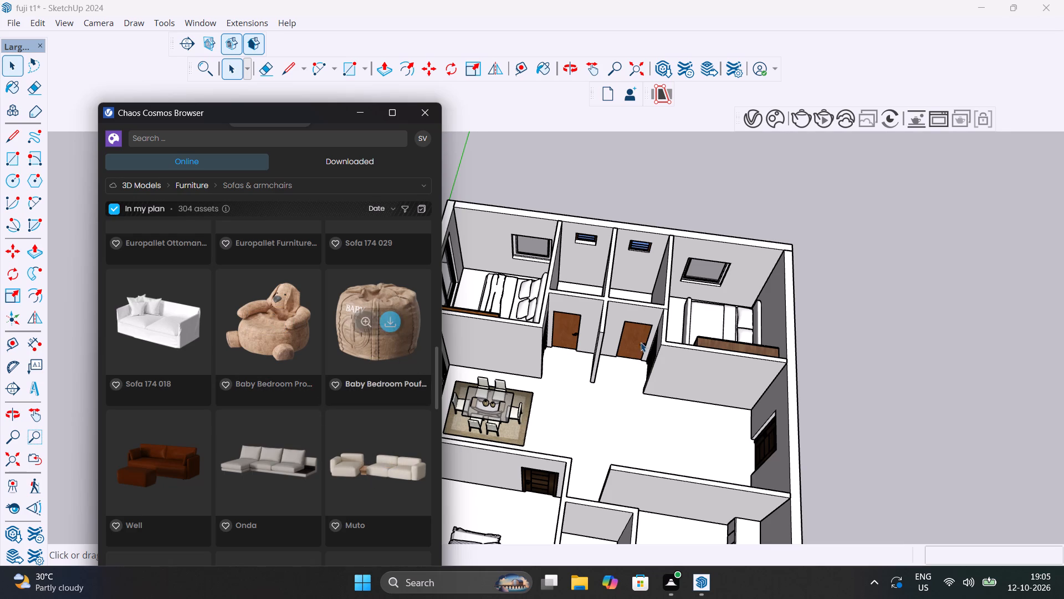
{"action": "left_click", "coordinate": [424, 110]}
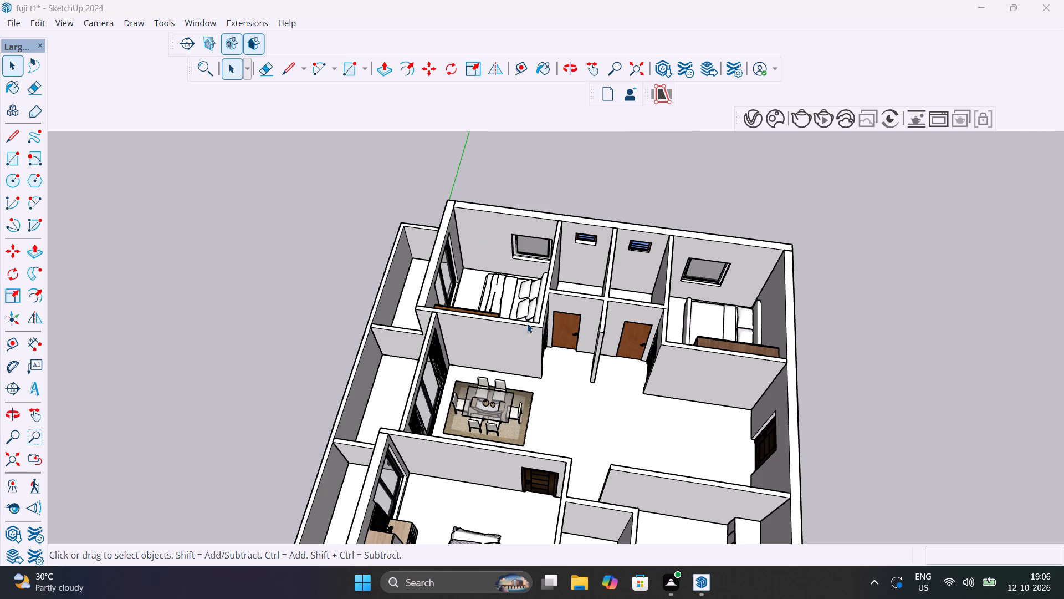
Examine the dining set and the open floor area of the central room from all around the apartment.
{"action": "scroll", "coordinate": [510, 386], "scroll_direction": "down", "scroll_amount": 5}
{"action": "middle_click_drag", "start_coordinate": [522, 434], "coordinate": [548, 394], "text": "shift"}
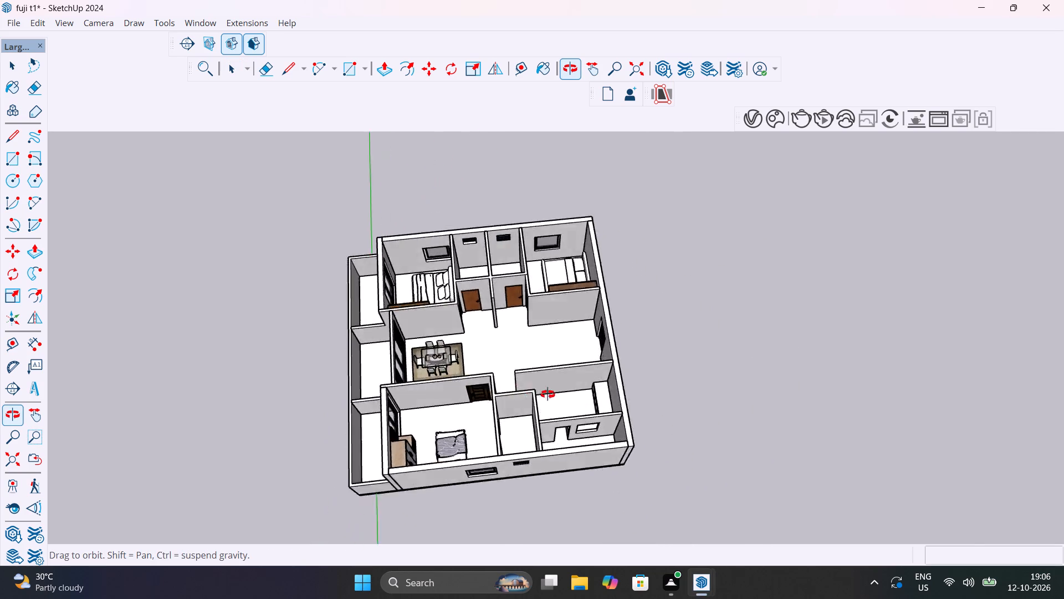
{"action": "middle_click_drag", "start_coordinate": [548, 394], "coordinate": [929, 387], "text": "shift"}
{"action": "scroll", "coordinate": [555, 454], "scroll_direction": "up", "scroll_amount": 12}
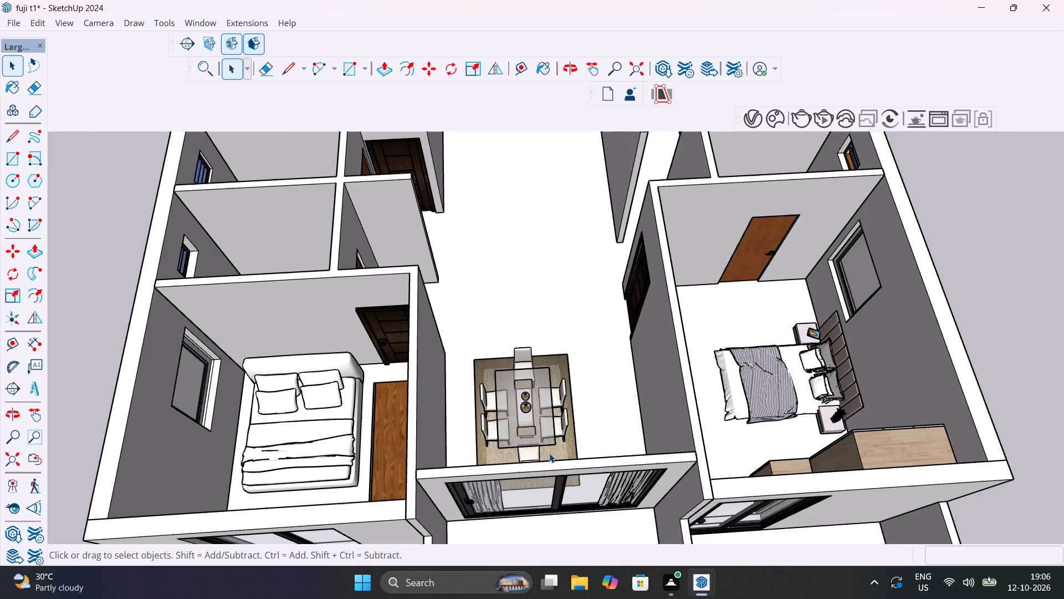
{"action": "scroll", "coordinate": [549, 453], "scroll_direction": "up", "scroll_amount": 5}
{"action": "middle_click_drag", "start_coordinate": [546, 453], "coordinate": [217, 440]}
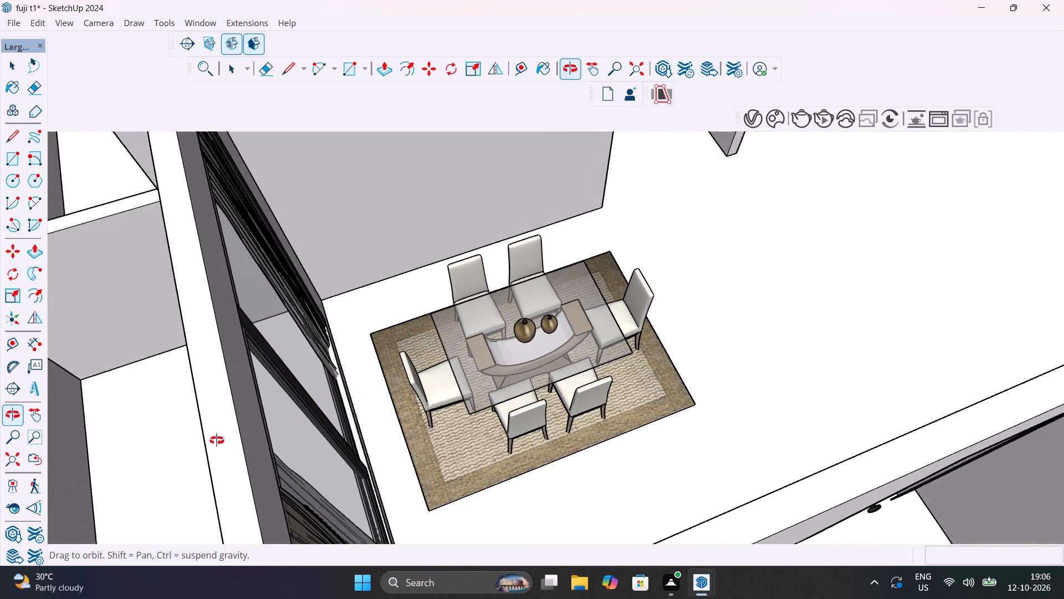
{"action": "middle_click_drag", "start_coordinate": [217, 440], "coordinate": [208, 439]}
{"action": "scroll", "coordinate": [514, 413], "scroll_direction": "down", "scroll_amount": 4}
{"action": "middle_click_drag", "start_coordinate": [573, 409], "coordinate": [402, 354]}
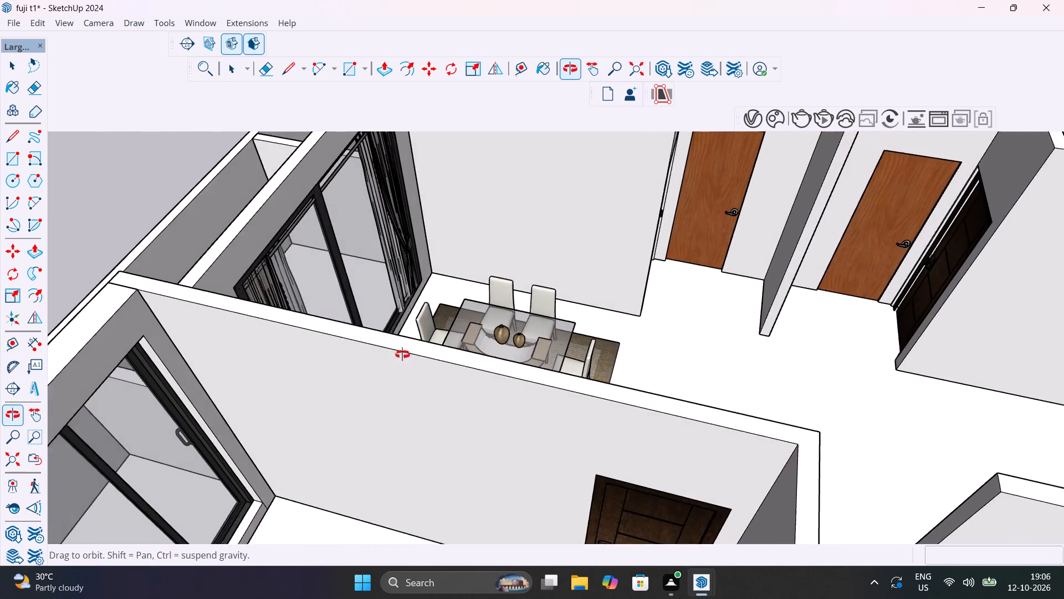
{"action": "middle_click_drag", "start_coordinate": [402, 354], "coordinate": [243, 374]}
{"action": "scroll", "coordinate": [436, 375], "scroll_direction": "down", "scroll_amount": 7}
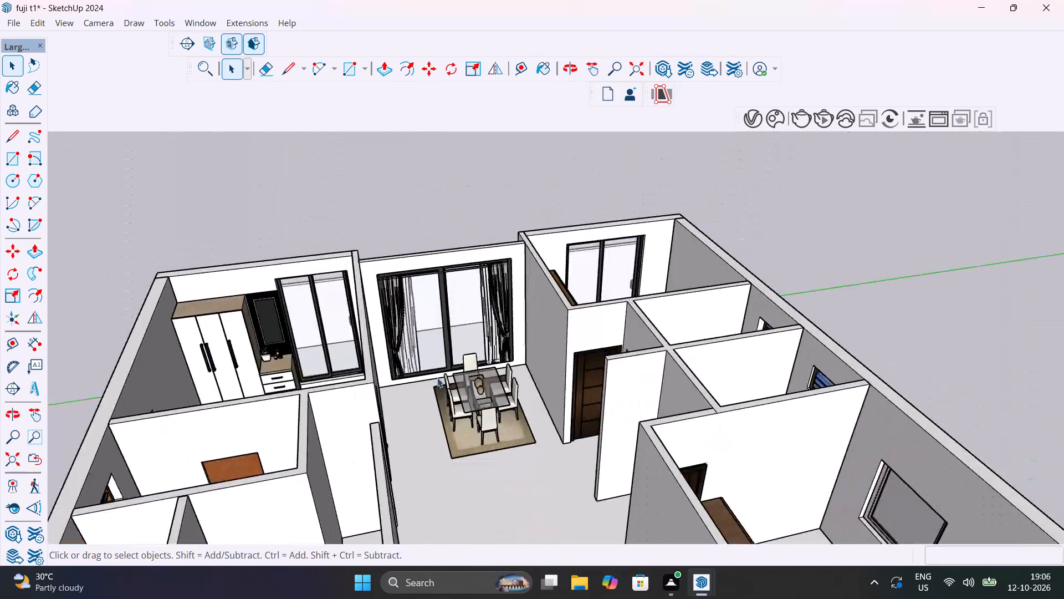
{"action": "middle_click_drag", "start_coordinate": [465, 389], "coordinate": [367, 390]}
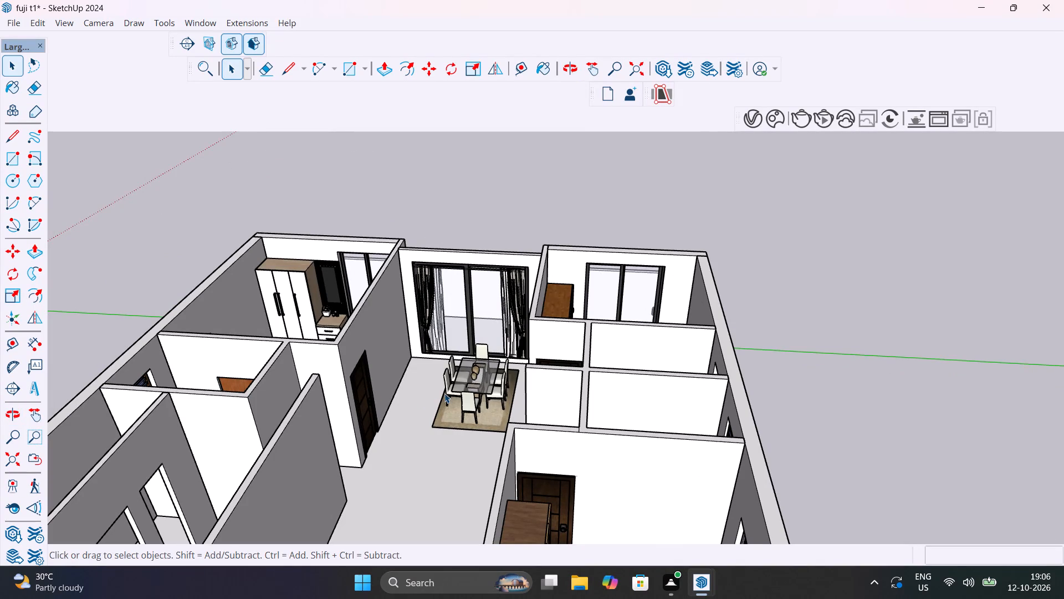
{"action": "scroll", "coordinate": [444, 392], "scroll_direction": "down", "scroll_amount": 6}
{"action": "middle_click_drag", "start_coordinate": [493, 429], "coordinate": [607, 434]}
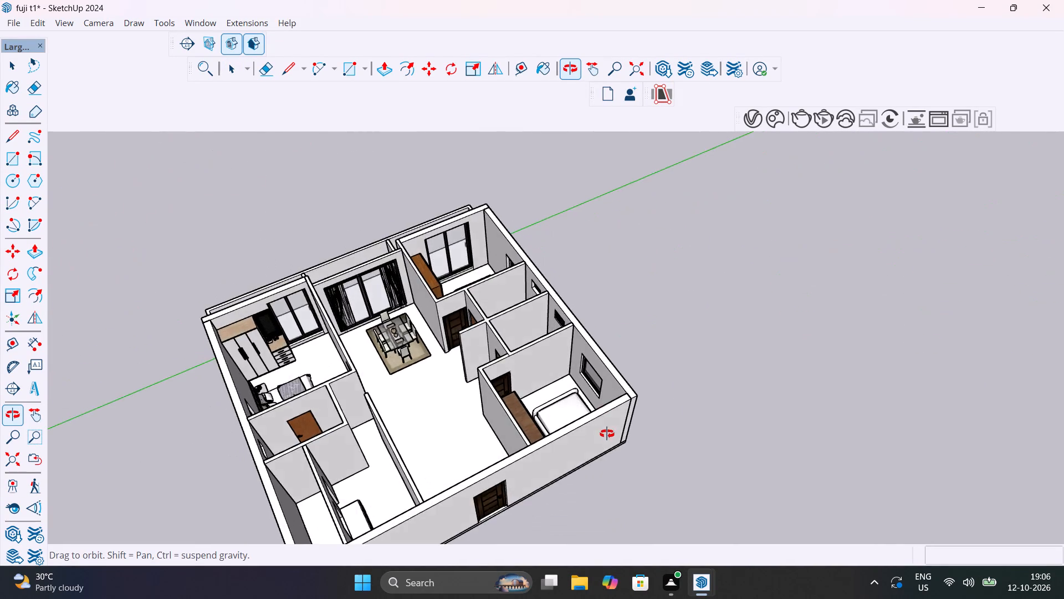
Examine the kitchen's base cabinets, countertop, window opening and surrounding walls from several angles.
{"action": "middle_click_drag", "start_coordinate": [607, 434], "coordinate": [908, 452]}
{"action": "scroll", "coordinate": [612, 416], "scroll_direction": "up", "scroll_amount": 5}
{"action": "middle_click_drag", "start_coordinate": [631, 456], "coordinate": [842, 459]}
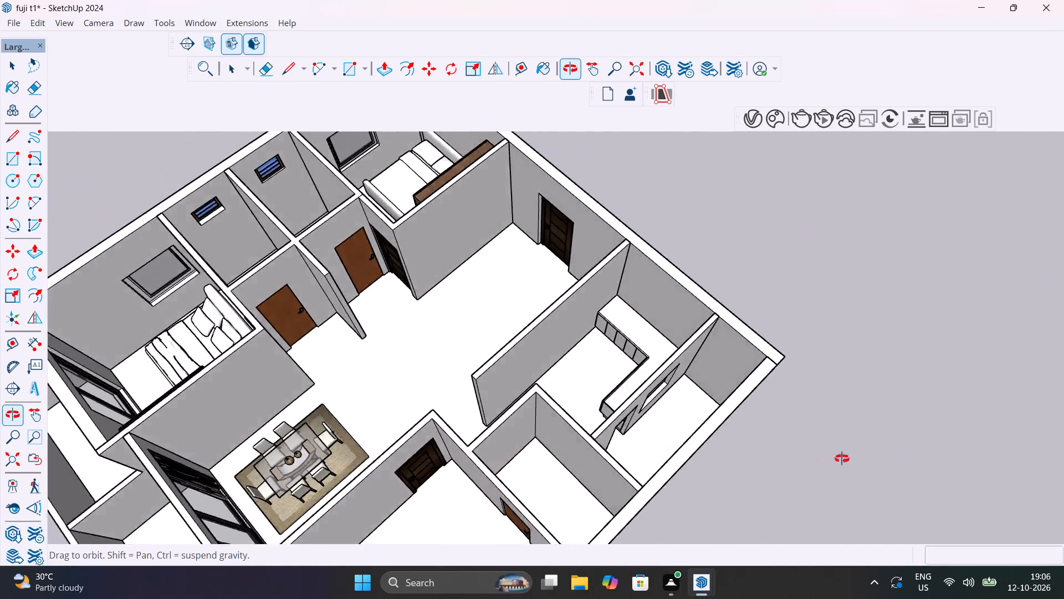
{"action": "middle_click_drag", "start_coordinate": [842, 459], "coordinate": [1063, 352]}
{"action": "scroll", "coordinate": [649, 270], "scroll_direction": "up", "scroll_amount": 5}
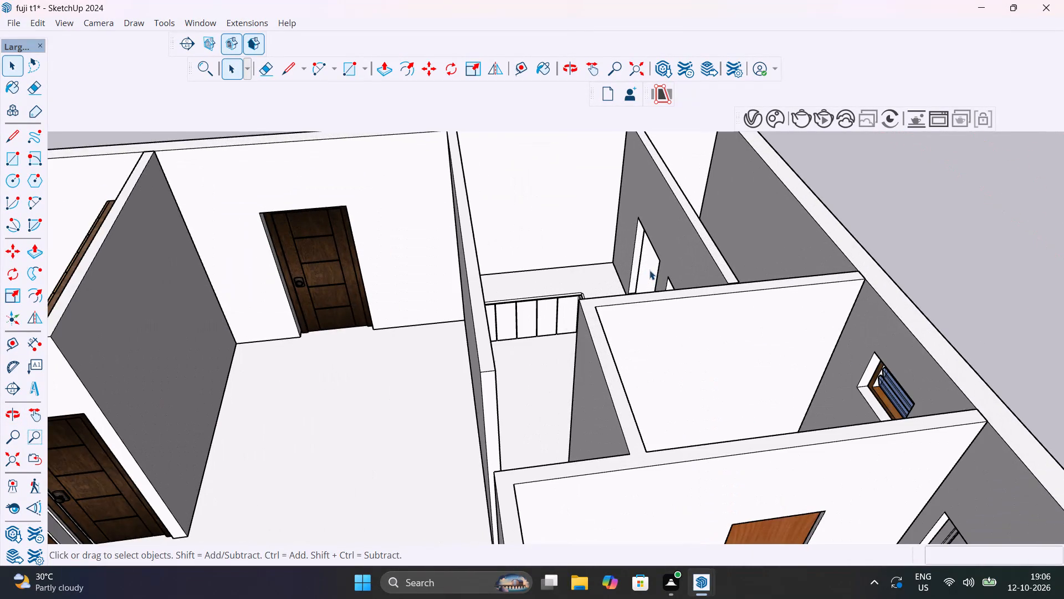
{"action": "scroll", "coordinate": [632, 242], "scroll_direction": "up", "scroll_amount": 9}
{"action": "scroll", "coordinate": [580, 344], "scroll_direction": "up", "scroll_amount": 1}
{"action": "scroll", "coordinate": [600, 365], "scroll_direction": "down", "scroll_amount": 1}
{"action": "middle_click_drag", "start_coordinate": [601, 367], "coordinate": [648, 396]}
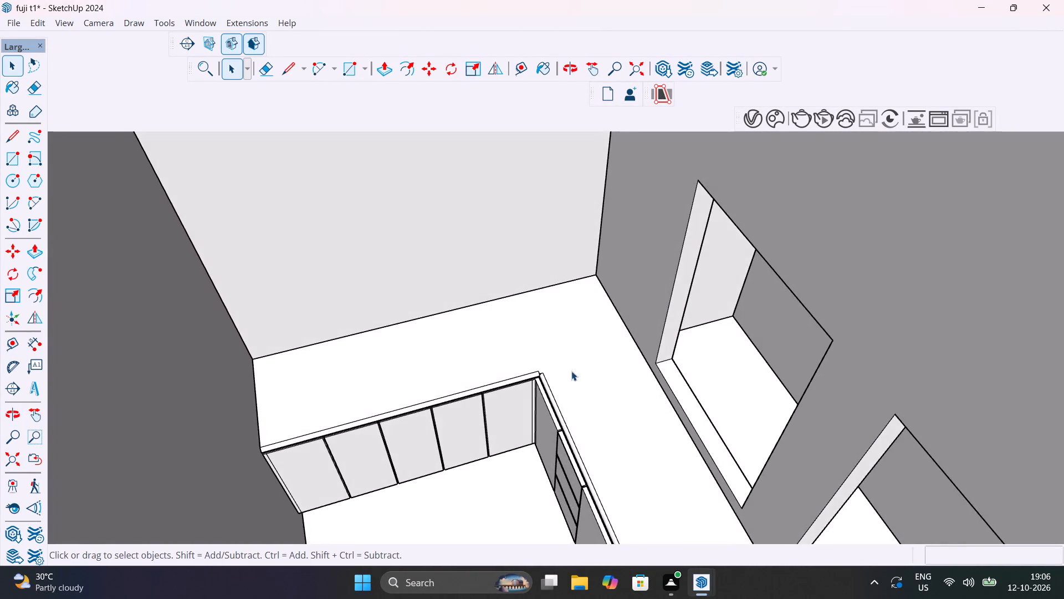
{"action": "scroll", "coordinate": [549, 342], "scroll_direction": "down", "scroll_amount": 8}
{"action": "middle_click_drag", "start_coordinate": [520, 378], "coordinate": [841, 435]}
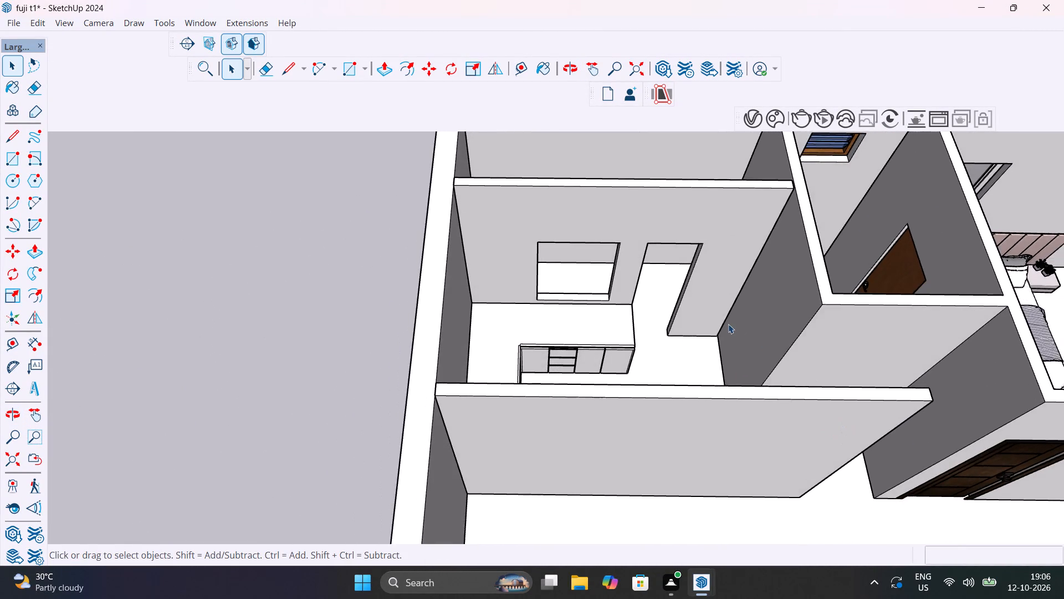
{"action": "scroll", "coordinate": [729, 324], "scroll_direction": "up", "scroll_amount": 6}
{"action": "middle_click_drag", "start_coordinate": [697, 347], "coordinate": [665, 323], "text": "shift"}
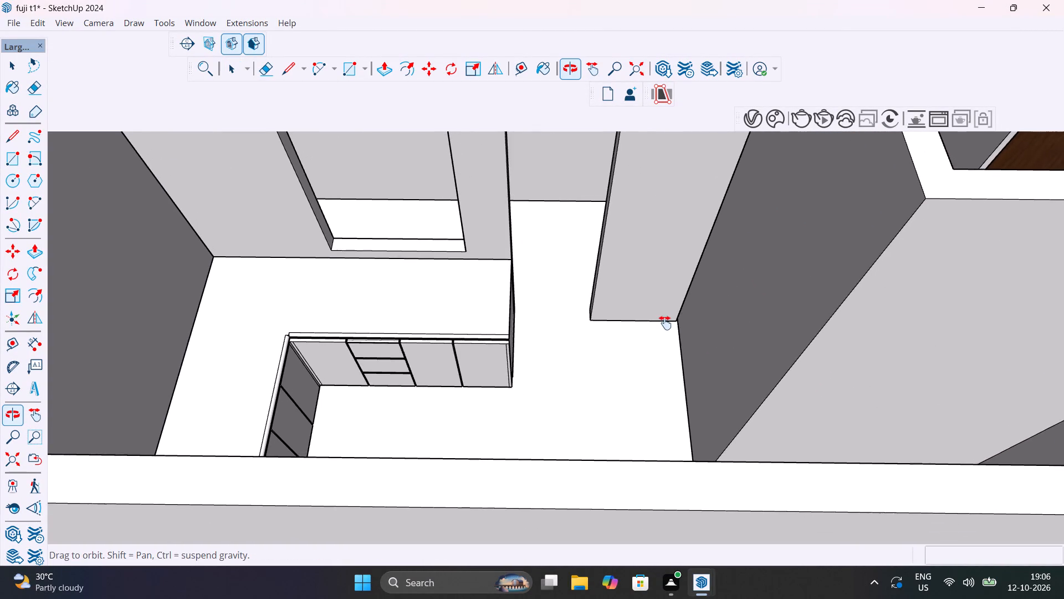
{"action": "middle_click_drag", "start_coordinate": [665, 323], "coordinate": [682, 353], "text": "shift"}
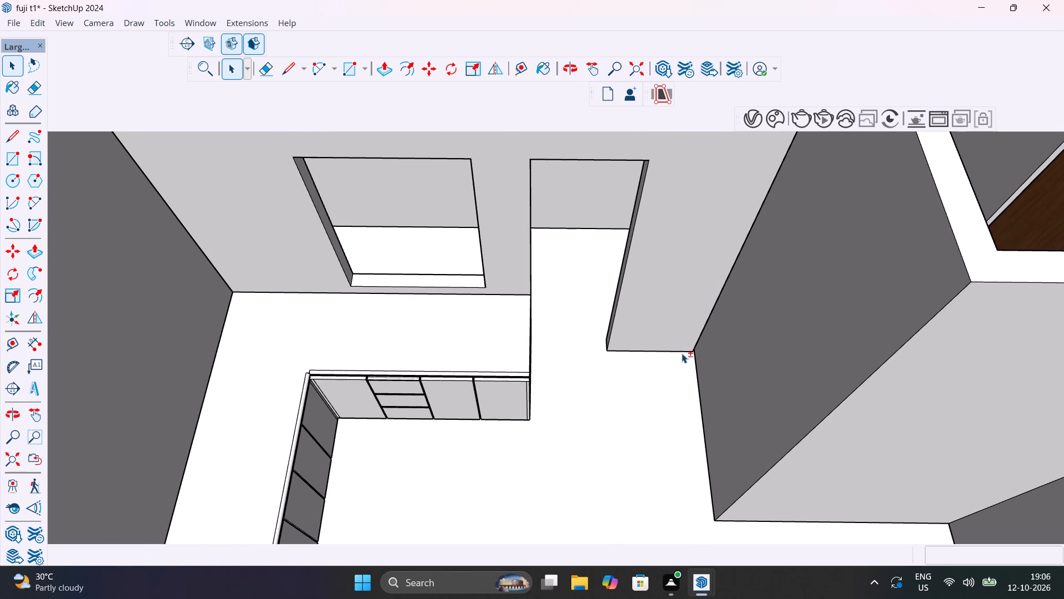
{"action": "scroll", "coordinate": [682, 354], "scroll_direction": "down", "scroll_amount": 6}
{"action": "middle_click_drag", "start_coordinate": [664, 363], "coordinate": [421, 311]}
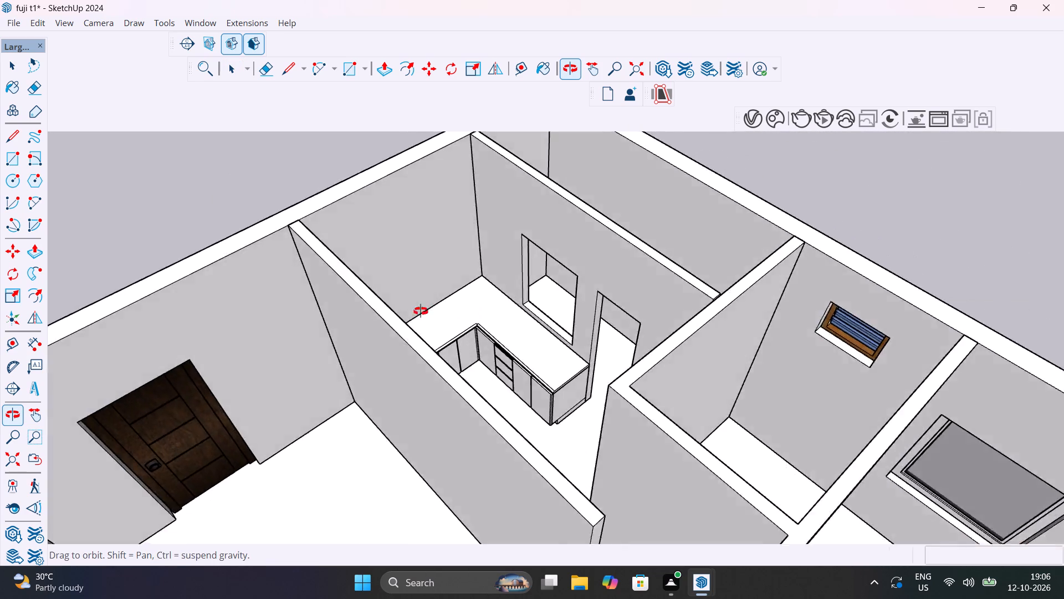
{"action": "middle_click_drag", "start_coordinate": [421, 311], "coordinate": [346, 362]}
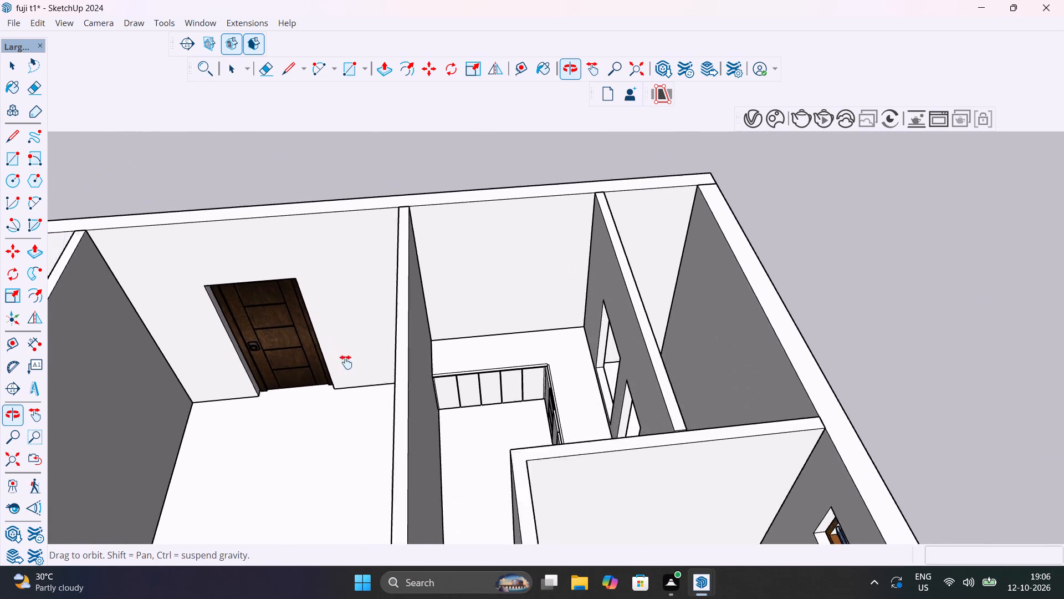
{"action": "middle_click_drag", "start_coordinate": [346, 362], "coordinate": [360, 297]}
Place two horizontal guides on the kitchen's end wall, one 2' above the countertop and another 2'6" above the first.
{"action": "scroll", "coordinate": [533, 350], "scroll_direction": "up", "scroll_amount": 5}
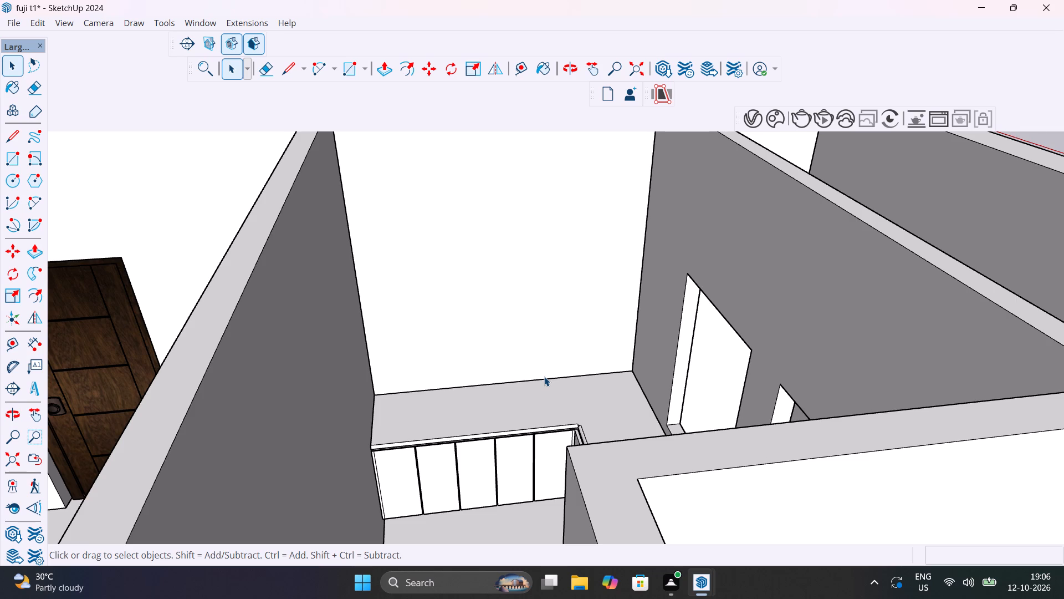
{"action": "key", "text": "t"}
{"action": "left_click", "coordinate": [544, 377]}
{"action": "scroll", "coordinate": [536, 333], "scroll_direction": "down", "scroll_amount": 6}
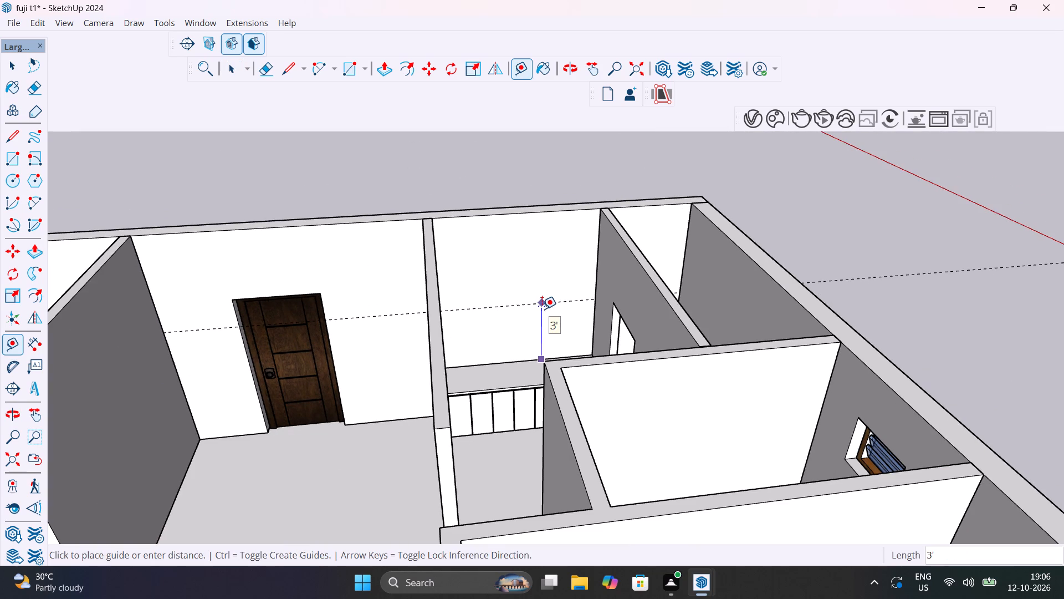
{"action": "type", "text": "2'"}
{"action": "key", "text": "Return"}
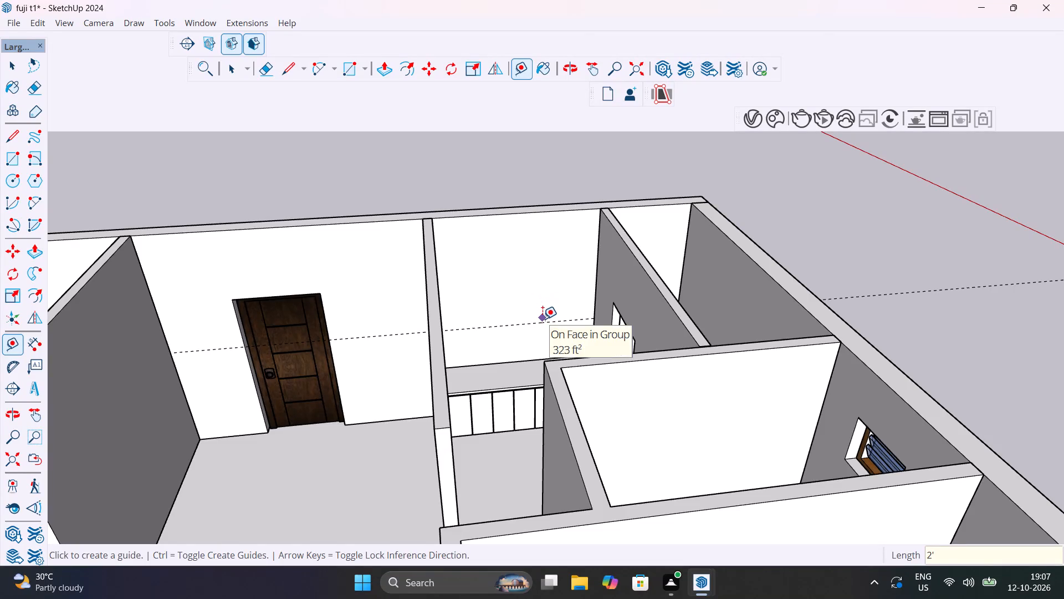
{"action": "left_click", "coordinate": [543, 319]}
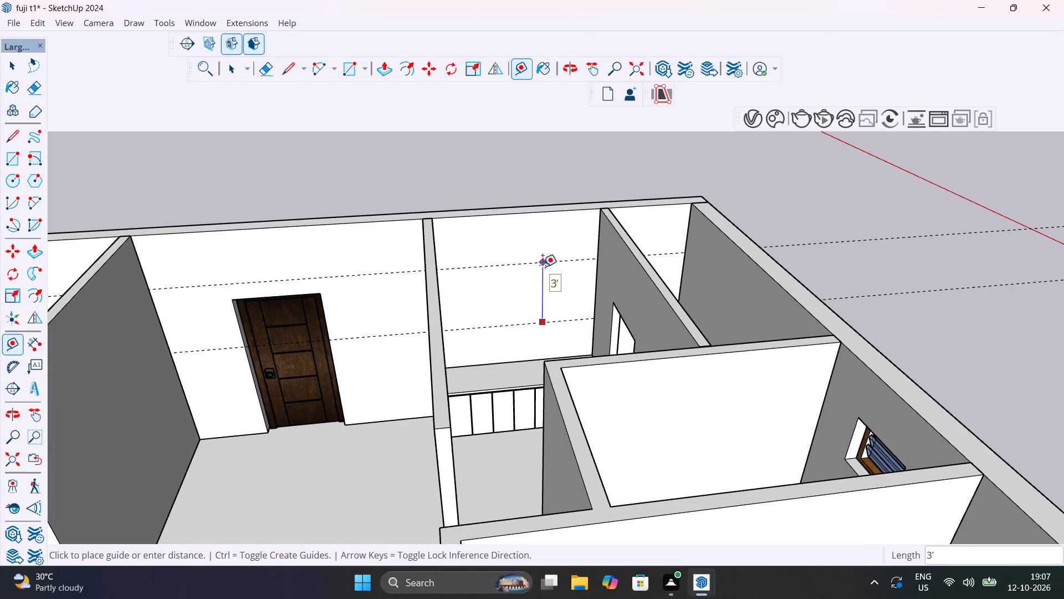
{"action": "key", "text": "2"}
{"action": "type", "text": "'6\""}
{"action": "key", "text": "Return"}
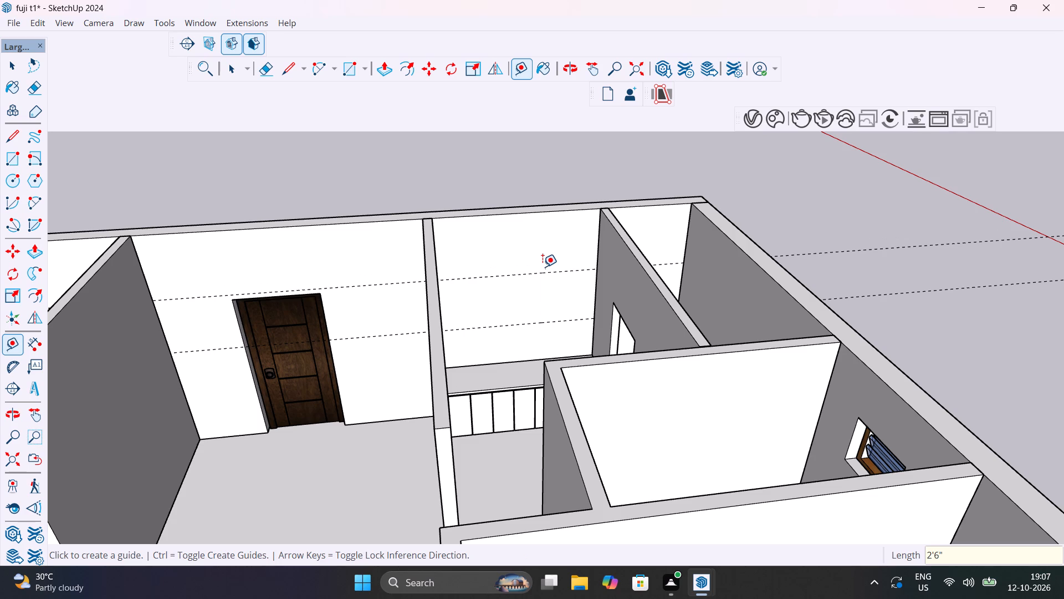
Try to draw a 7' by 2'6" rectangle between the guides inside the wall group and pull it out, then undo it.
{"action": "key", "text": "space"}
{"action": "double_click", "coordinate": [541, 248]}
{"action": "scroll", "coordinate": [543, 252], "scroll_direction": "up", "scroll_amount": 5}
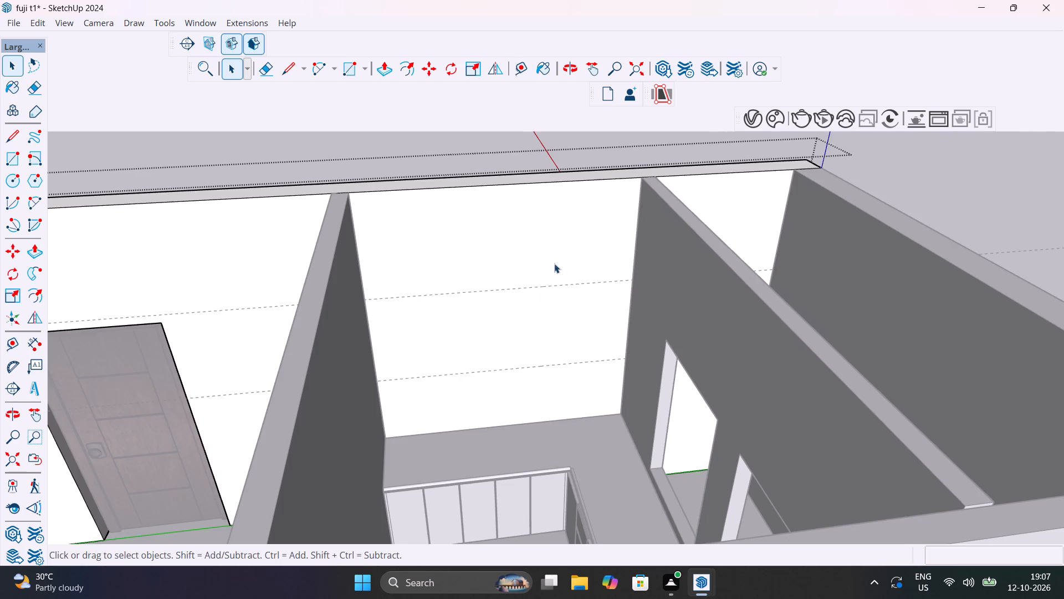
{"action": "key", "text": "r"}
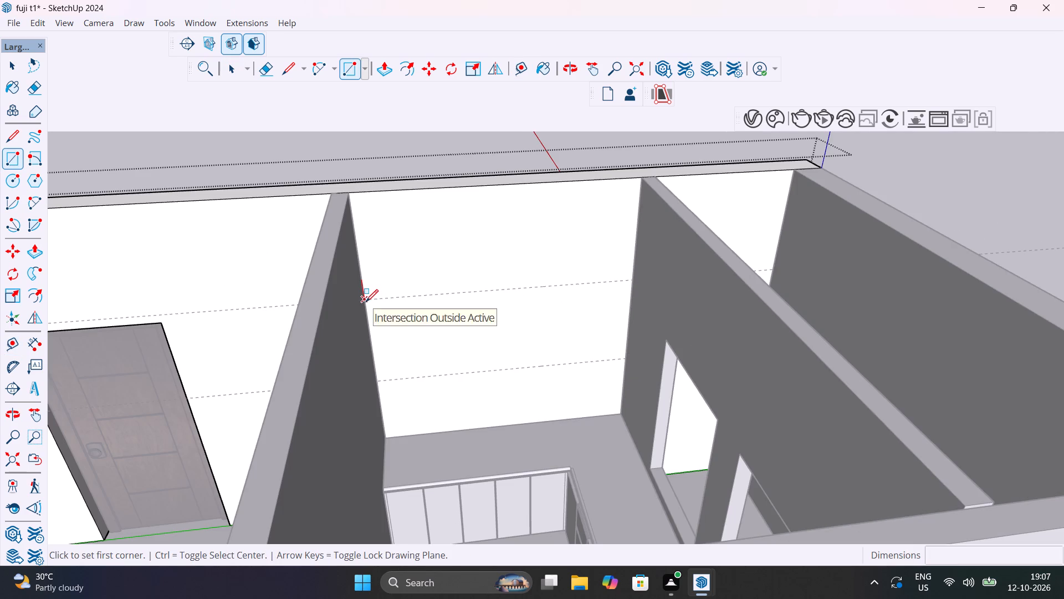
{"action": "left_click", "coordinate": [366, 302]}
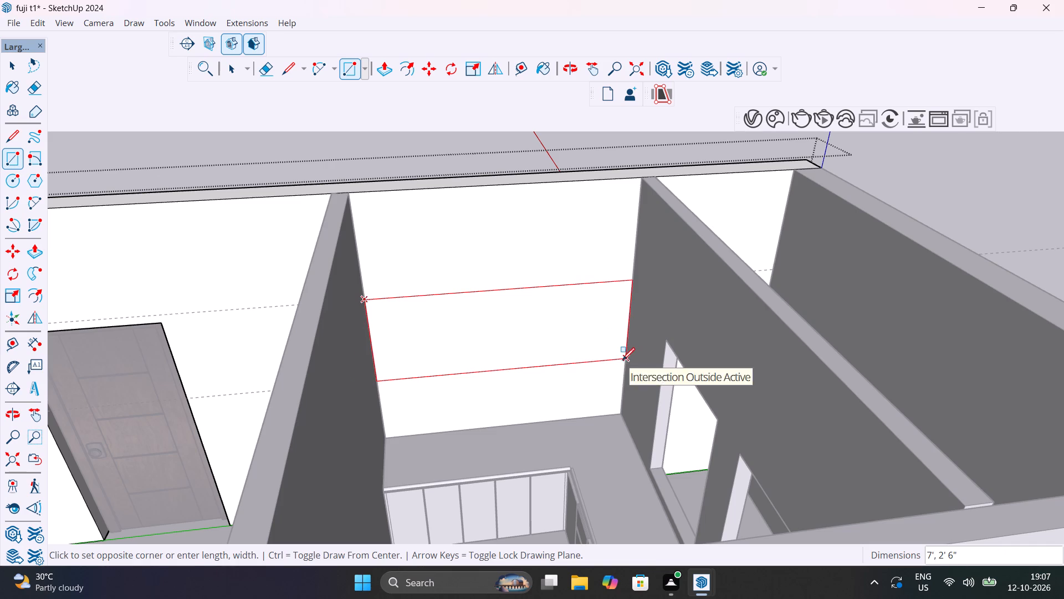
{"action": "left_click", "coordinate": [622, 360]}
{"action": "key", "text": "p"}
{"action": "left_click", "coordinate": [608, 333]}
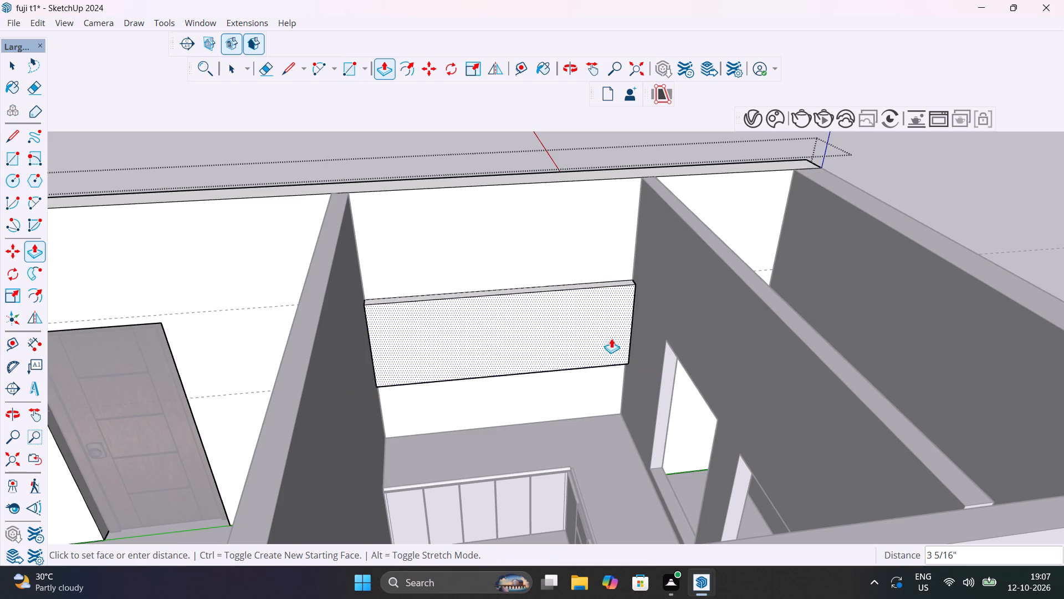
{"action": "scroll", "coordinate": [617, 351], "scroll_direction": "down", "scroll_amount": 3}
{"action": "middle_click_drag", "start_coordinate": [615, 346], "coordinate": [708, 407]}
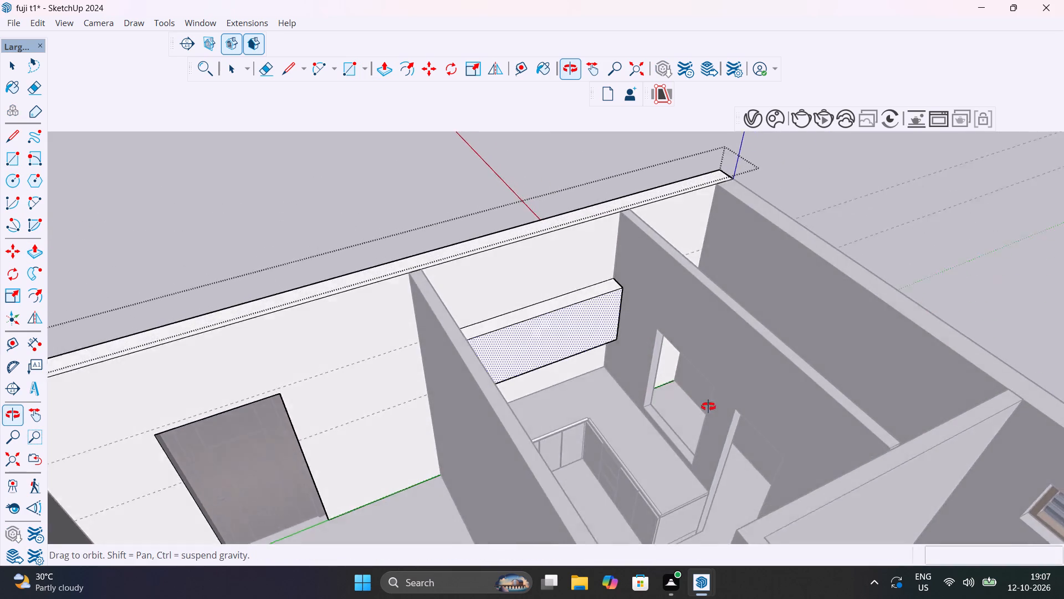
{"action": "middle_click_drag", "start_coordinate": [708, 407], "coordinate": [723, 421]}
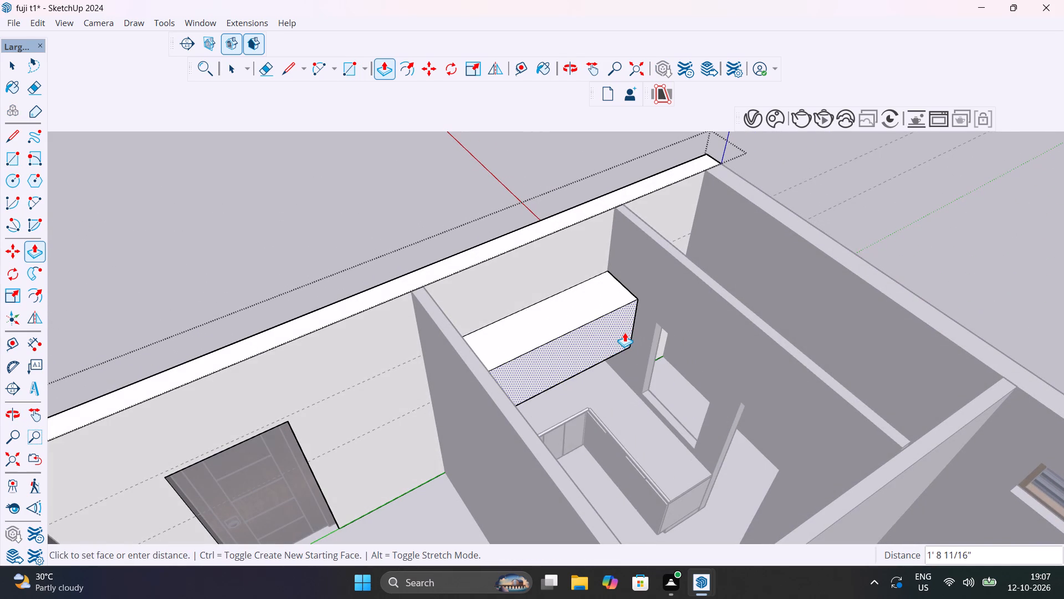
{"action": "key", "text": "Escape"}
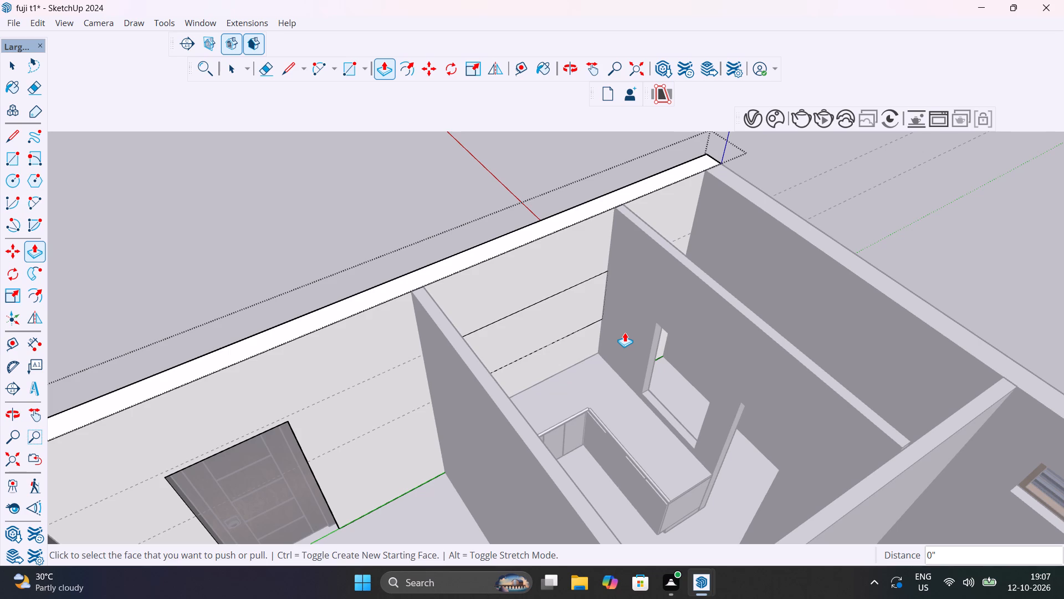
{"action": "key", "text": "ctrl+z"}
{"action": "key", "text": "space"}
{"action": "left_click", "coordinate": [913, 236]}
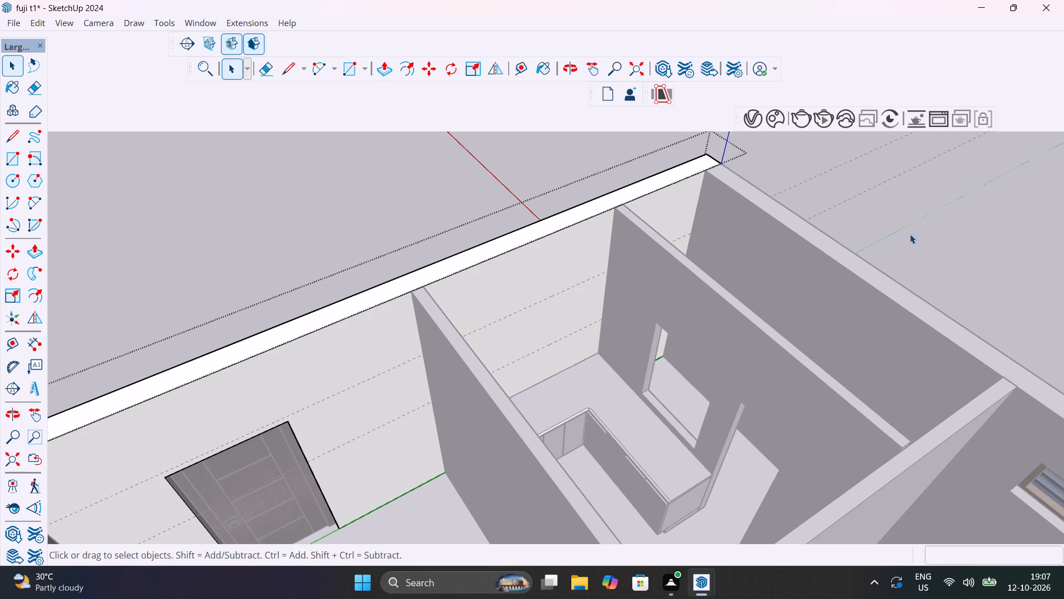
Draw a 7' by 2'6" rectangle between the two guides on the kitchen's end wall, outside the wall group.
{"action": "middle_click_drag", "start_coordinate": [763, 261], "coordinate": [608, 176]}
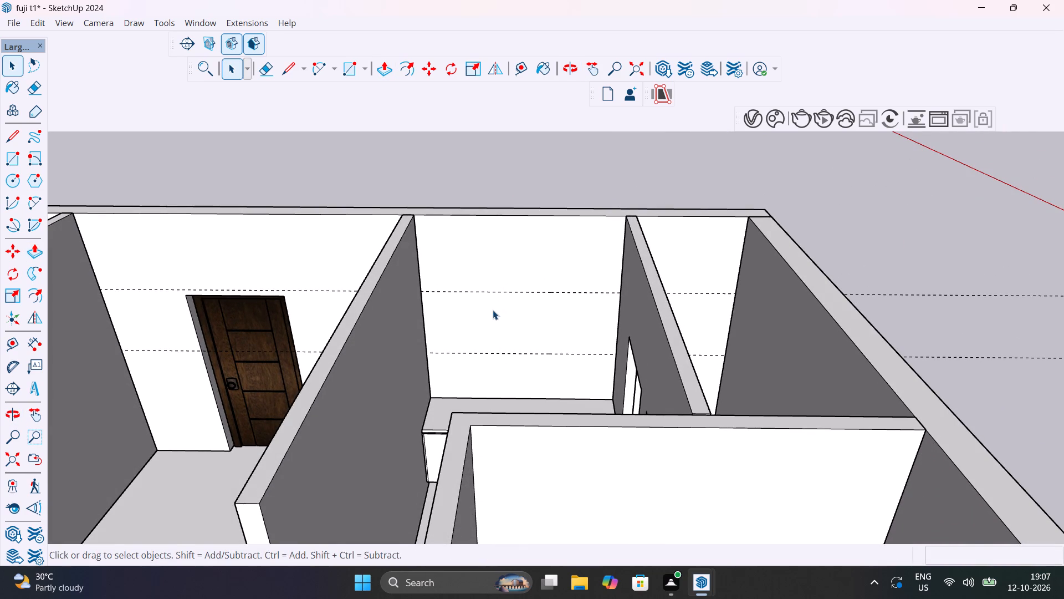
{"action": "key", "text": "r"}
{"action": "left_click", "coordinate": [422, 292]}
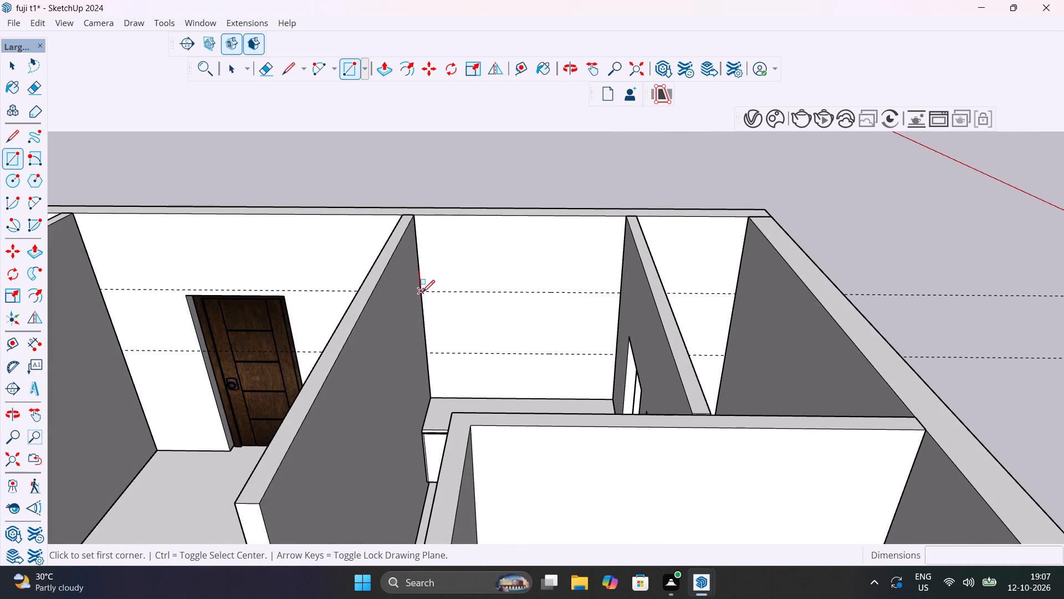
{"action": "scroll", "coordinate": [614, 353], "scroll_direction": "up", "scroll_amount": 10}
{"action": "left_click", "coordinate": [620, 359]}
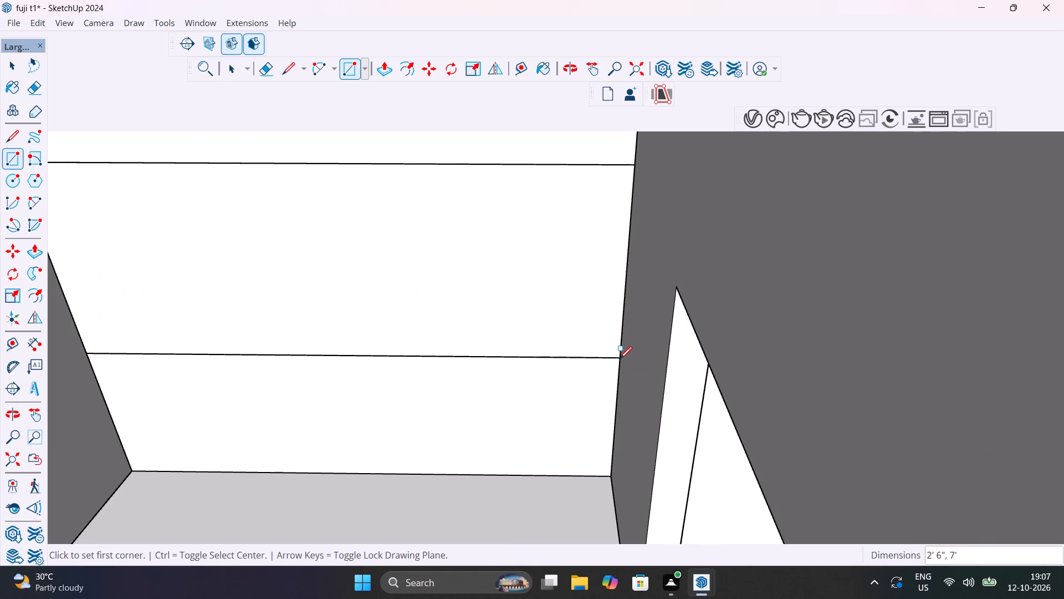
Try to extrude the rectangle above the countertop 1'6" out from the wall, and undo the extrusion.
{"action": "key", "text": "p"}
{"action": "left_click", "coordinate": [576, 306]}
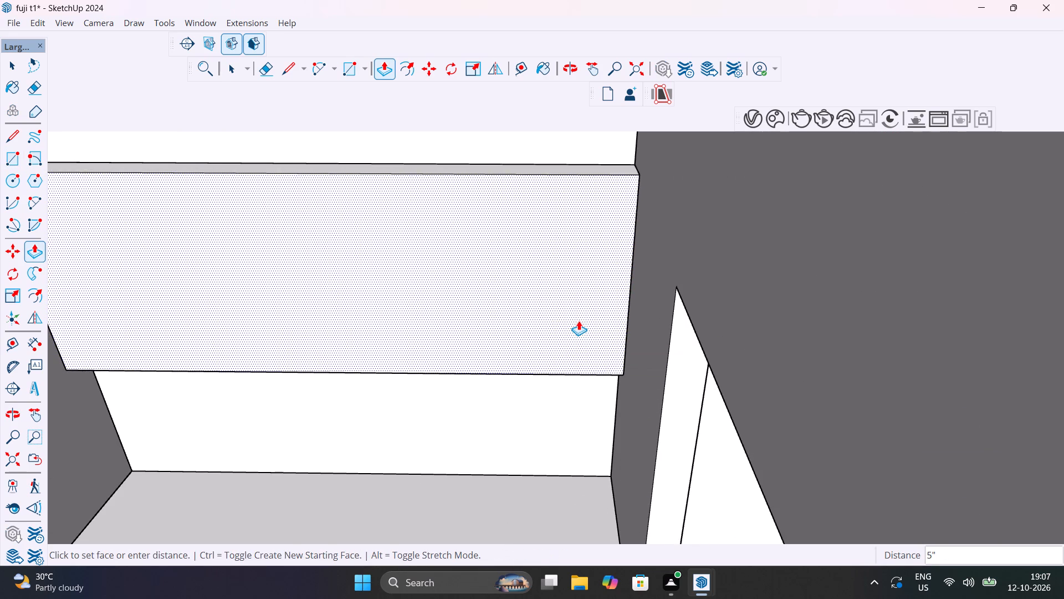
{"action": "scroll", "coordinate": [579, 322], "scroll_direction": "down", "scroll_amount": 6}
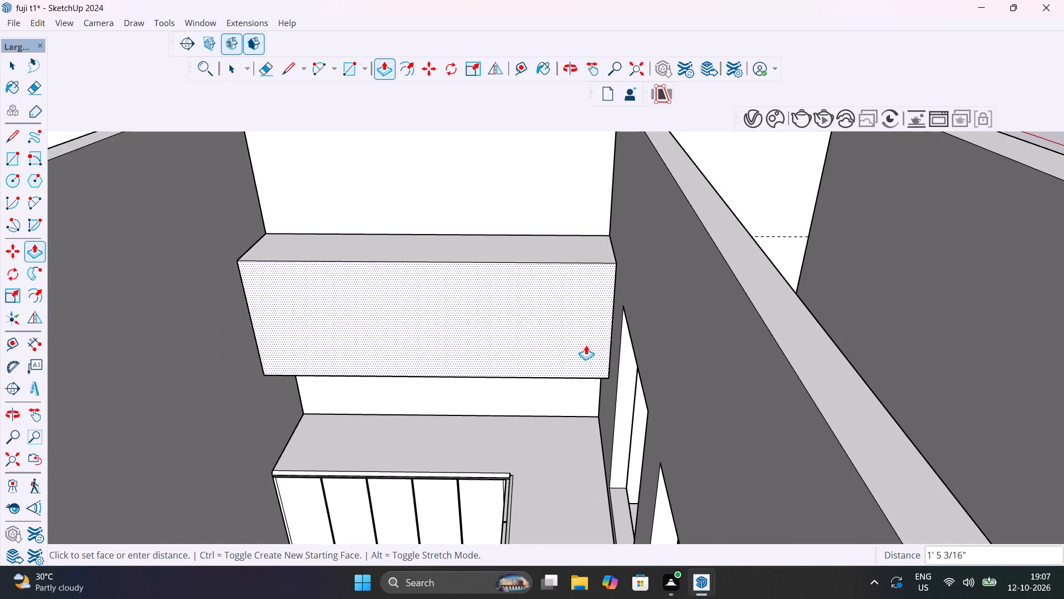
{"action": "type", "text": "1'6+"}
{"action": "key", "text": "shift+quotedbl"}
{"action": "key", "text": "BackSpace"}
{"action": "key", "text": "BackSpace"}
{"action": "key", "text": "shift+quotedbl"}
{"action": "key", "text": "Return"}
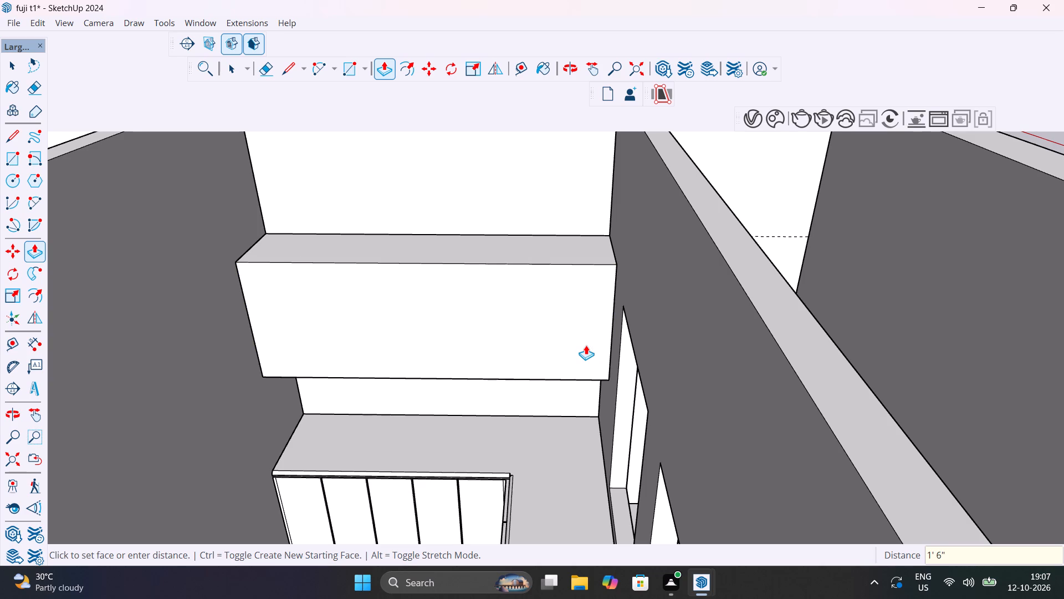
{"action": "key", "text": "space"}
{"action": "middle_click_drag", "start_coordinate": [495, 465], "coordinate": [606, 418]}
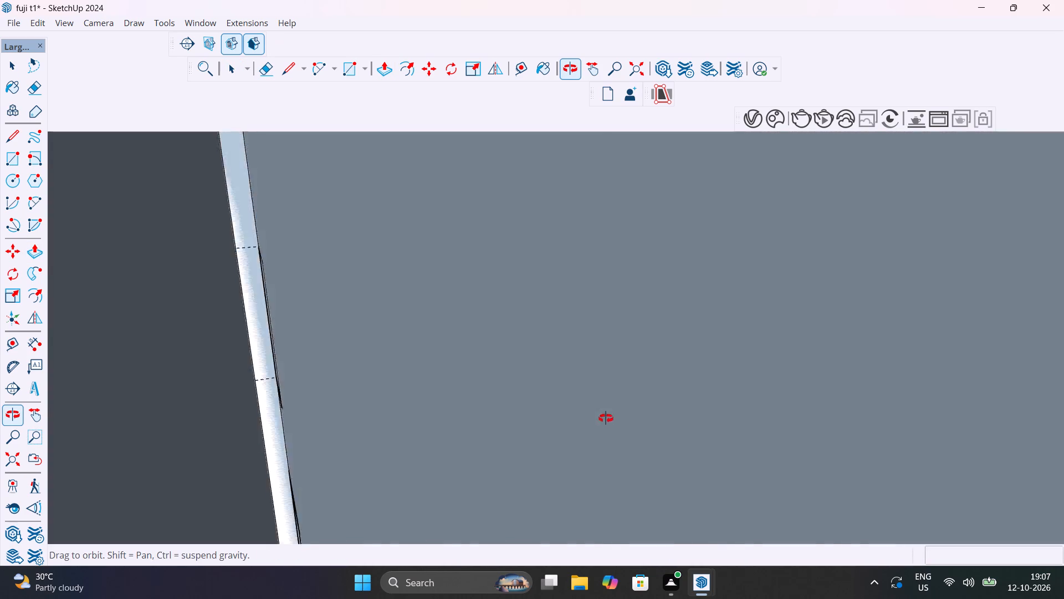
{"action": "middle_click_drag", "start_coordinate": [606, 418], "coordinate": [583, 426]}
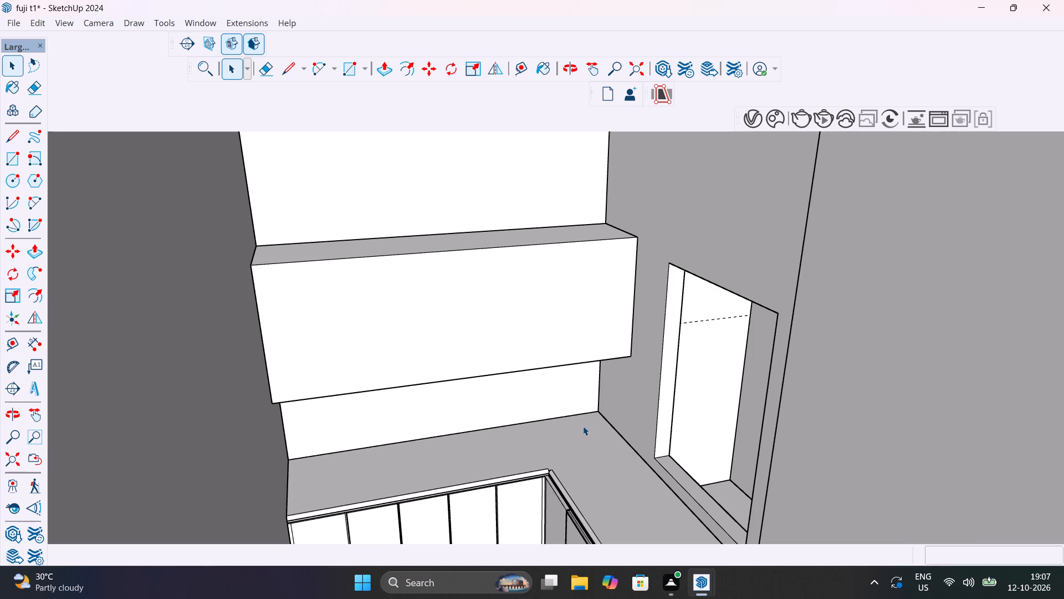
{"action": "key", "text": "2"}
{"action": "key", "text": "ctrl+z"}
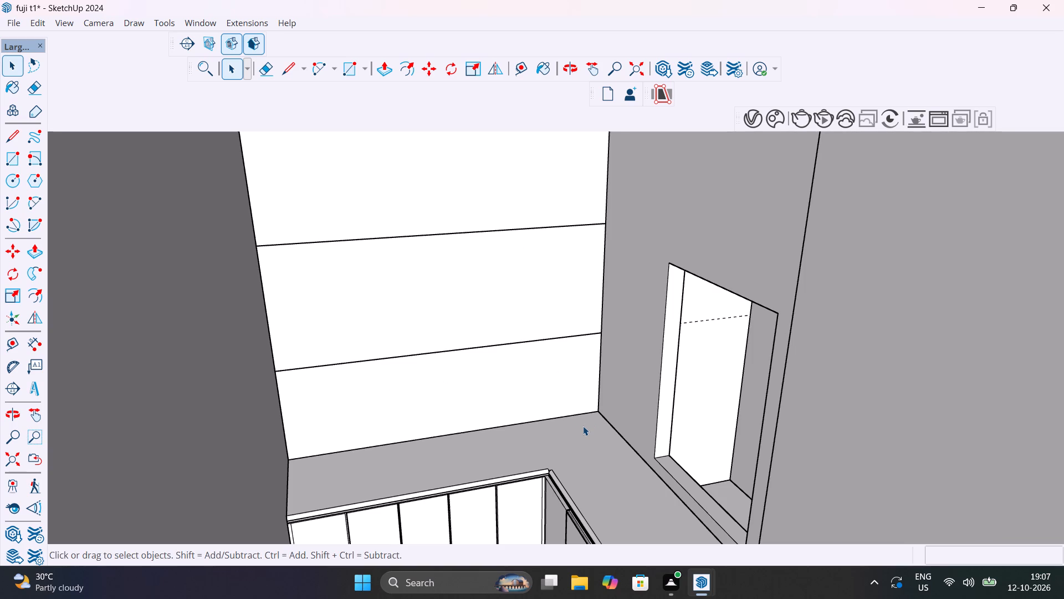
Extrude the rectangle above the kitchen countertop 2' out from the wall.
{"action": "key", "text": "p"}
{"action": "left_click", "coordinate": [522, 301]}
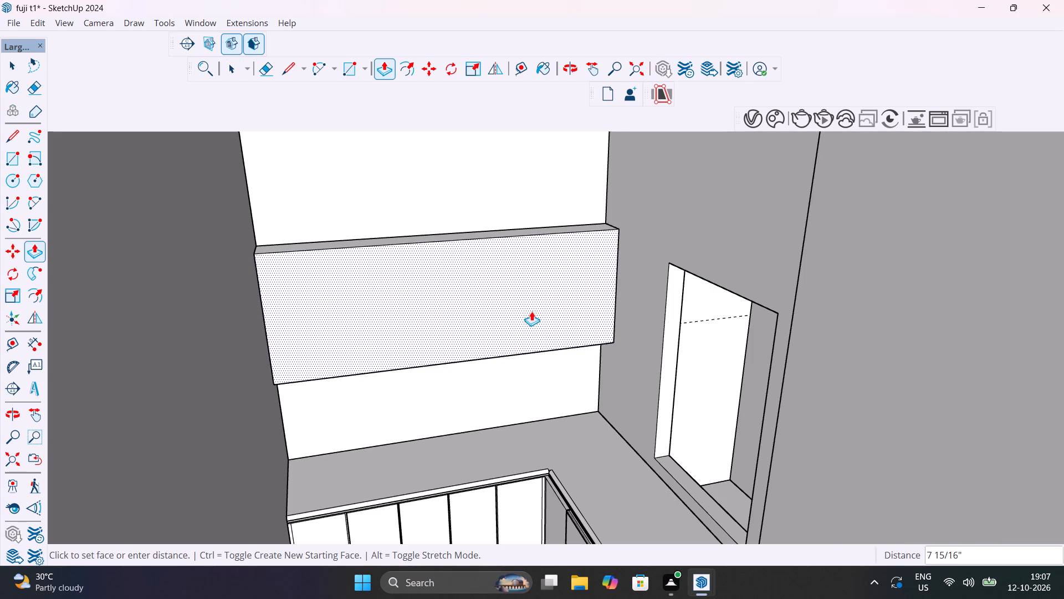
{"action": "type", "text": "2'"}
{"action": "key", "text": "Return"}
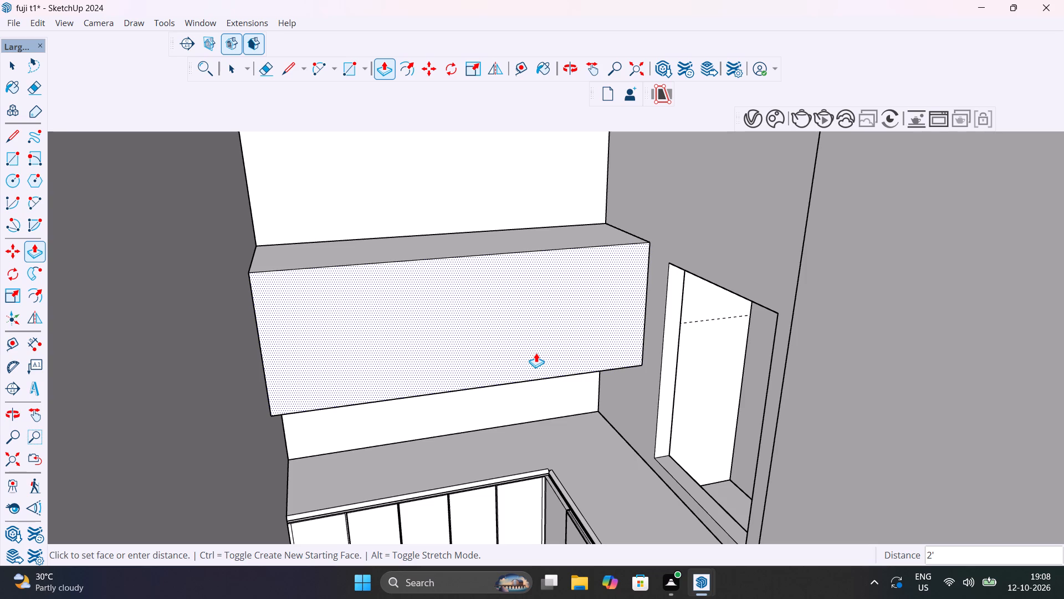
Undo the 2' extrusion and extrude the rectangle above the kitchen countertop 1'6" out from the wall.
{"action": "type", "text": "1'6\""}
{"action": "key", "text": "Return"}
{"action": "key", "text": "ctrl+z"}
{"action": "left_click", "coordinate": [502, 301]}
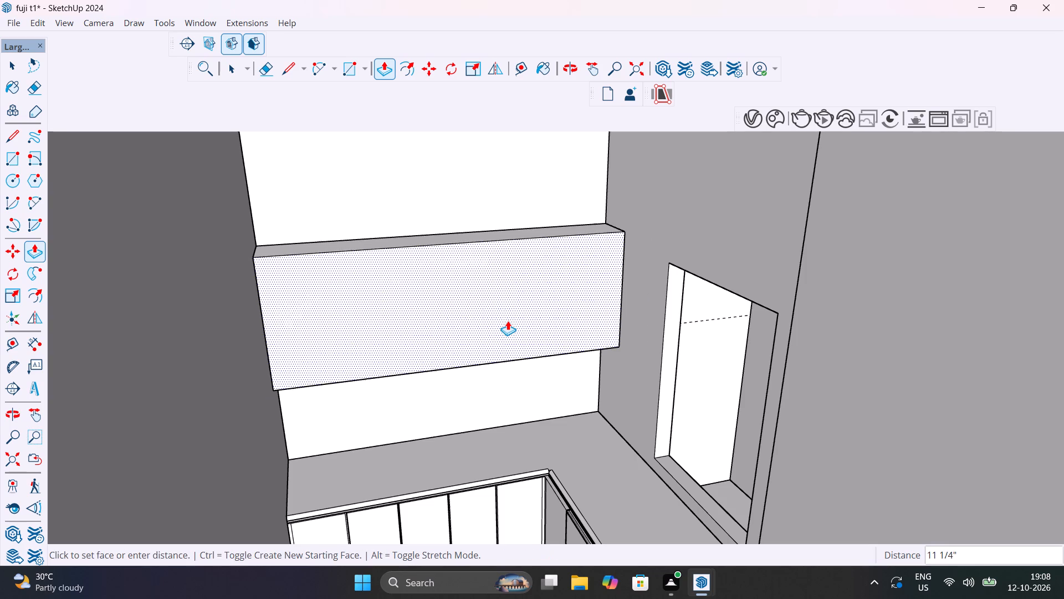
{"action": "type", "text": "1'6\""}
{"action": "key", "text": "Return"}
Make the whole overhead cabinet box above the countertop into a group.
{"action": "key", "text": "space"}
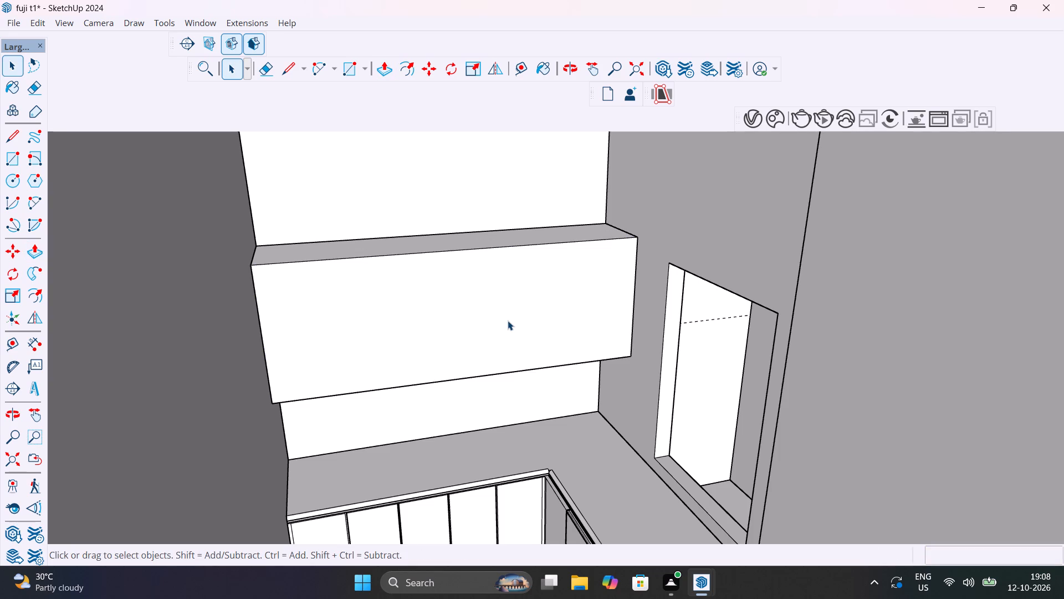
{"action": "triple_click", "coordinate": [508, 321]}
{"action": "right_click", "coordinate": [498, 317]}
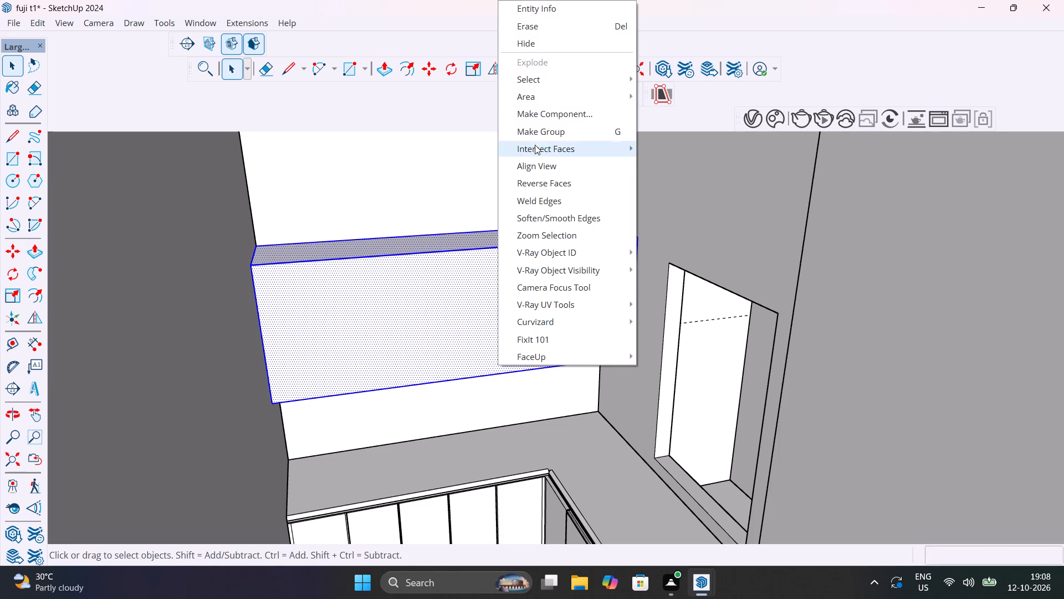
{"action": "left_click", "coordinate": [536, 138]}
{"action": "scroll", "coordinate": [551, 176], "scroll_direction": "down", "scroll_amount": 8}
{"action": "middle_click_drag", "start_coordinate": [559, 202], "coordinate": [538, 267], "text": "shift"}
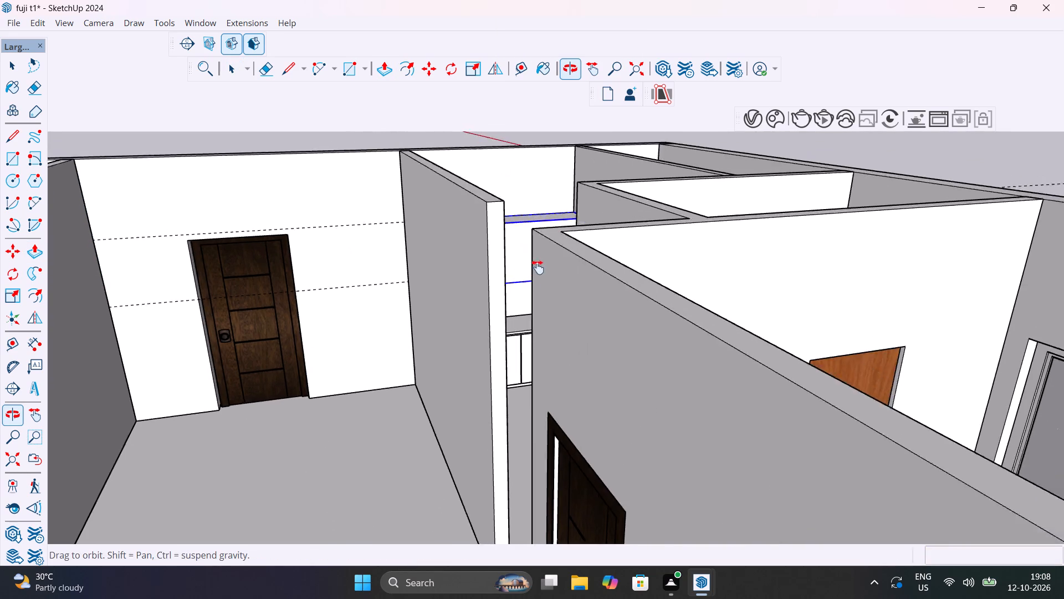
{"action": "middle_click_drag", "start_coordinate": [538, 267], "coordinate": [479, 456], "text": "shift"}
{"action": "scroll", "coordinate": [479, 456], "scroll_direction": "down", "scroll_amount": 1}
{"action": "middle_click_drag", "start_coordinate": [573, 211], "coordinate": [517, 415], "text": "shift"}
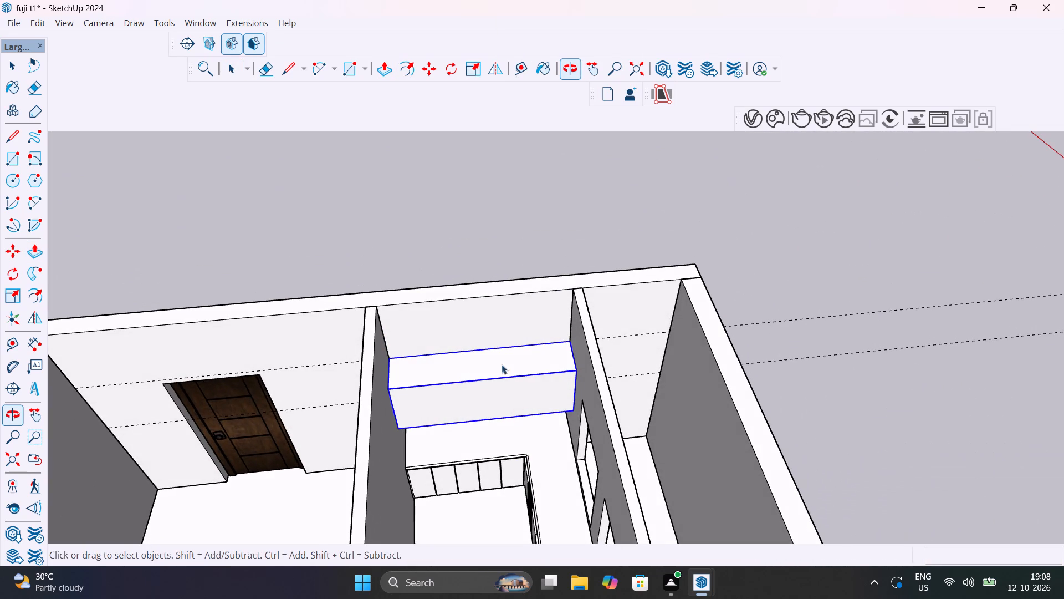
{"action": "left_click", "coordinate": [520, 195]}
{"action": "double_click", "coordinate": [511, 369]}
{"action": "scroll", "coordinate": [511, 369], "scroll_direction": "up", "scroll_amount": 5}
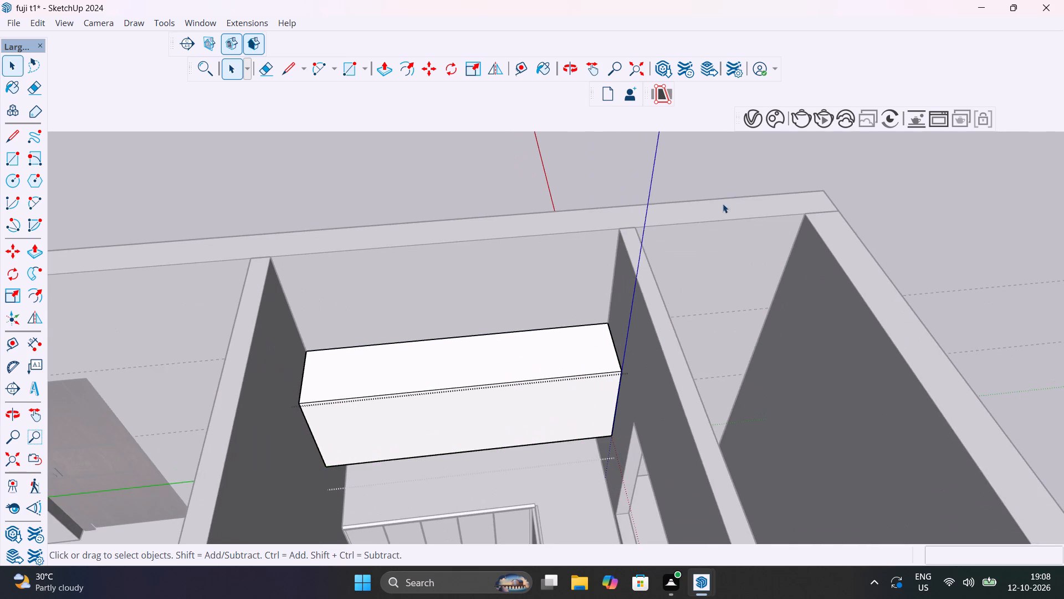
{"action": "left_click", "coordinate": [730, 166]}
Draw a 7' by 2'6" rectangle over the overhead cabinet box's front face and extrude it 1" outward.
{"action": "scroll", "coordinate": [740, 206], "scroll_direction": "down", "scroll_amount": 7}
{"action": "middle_click_drag", "start_coordinate": [603, 327], "coordinate": [549, 278]}
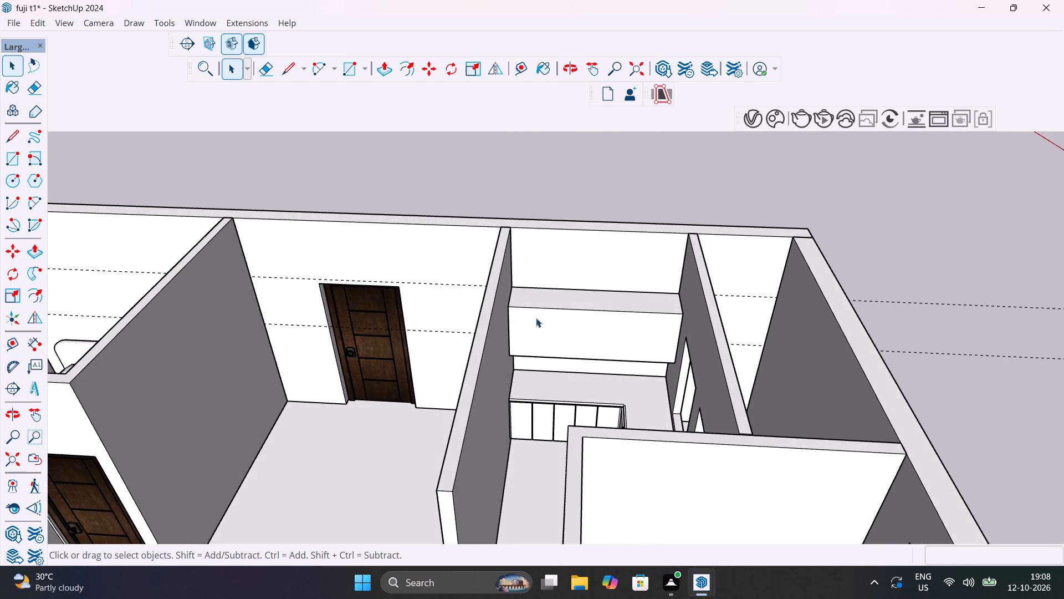
{"action": "scroll", "coordinate": [536, 318], "scroll_direction": "up", "scroll_amount": 7}
{"action": "key", "text": "r"}
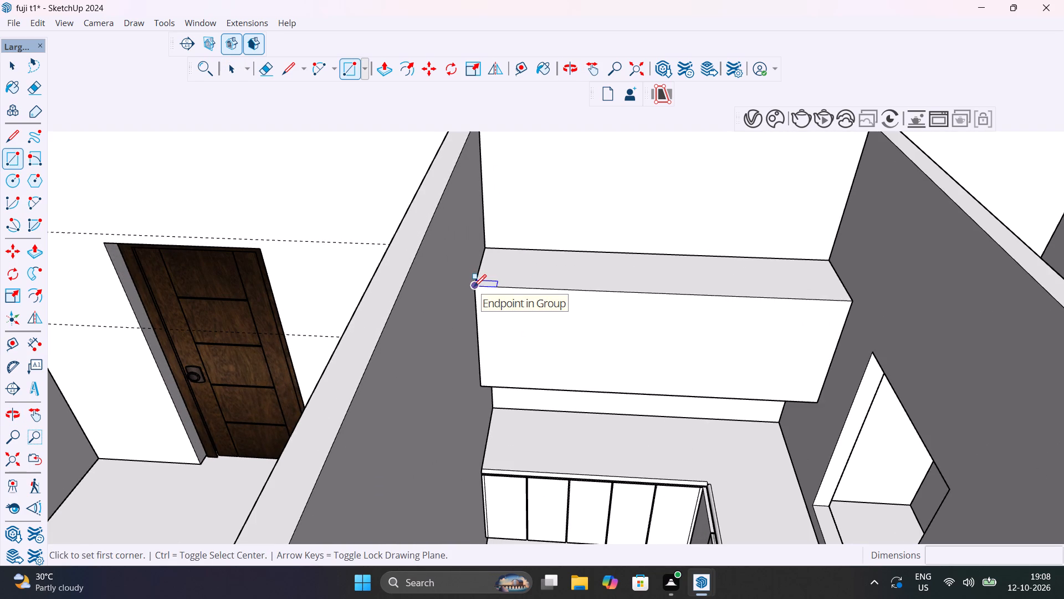
{"action": "left_click", "coordinate": [474, 289]}
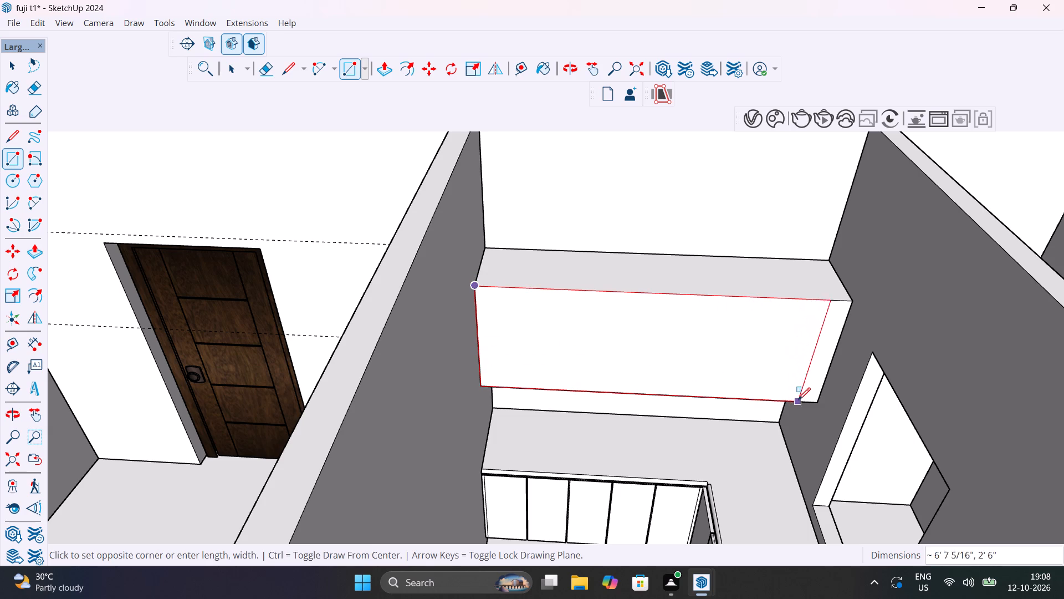
{"action": "left_click", "coordinate": [816, 400]}
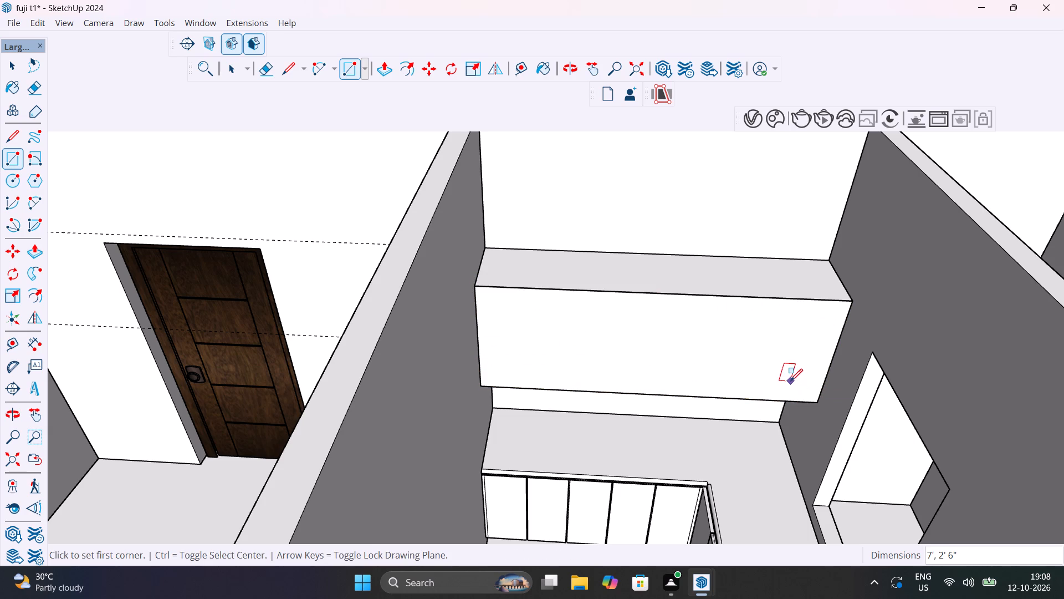
{"action": "key", "text": "p"}
{"action": "left_click", "coordinate": [774, 362]}
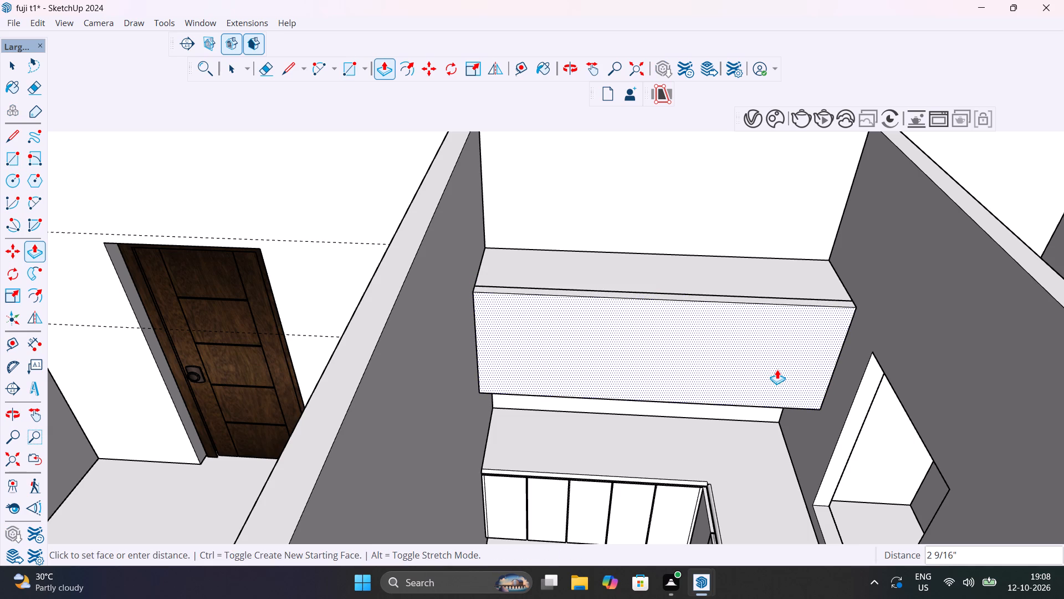
{"action": "type", "text": "1\""}
{"action": "key", "text": "Return"}
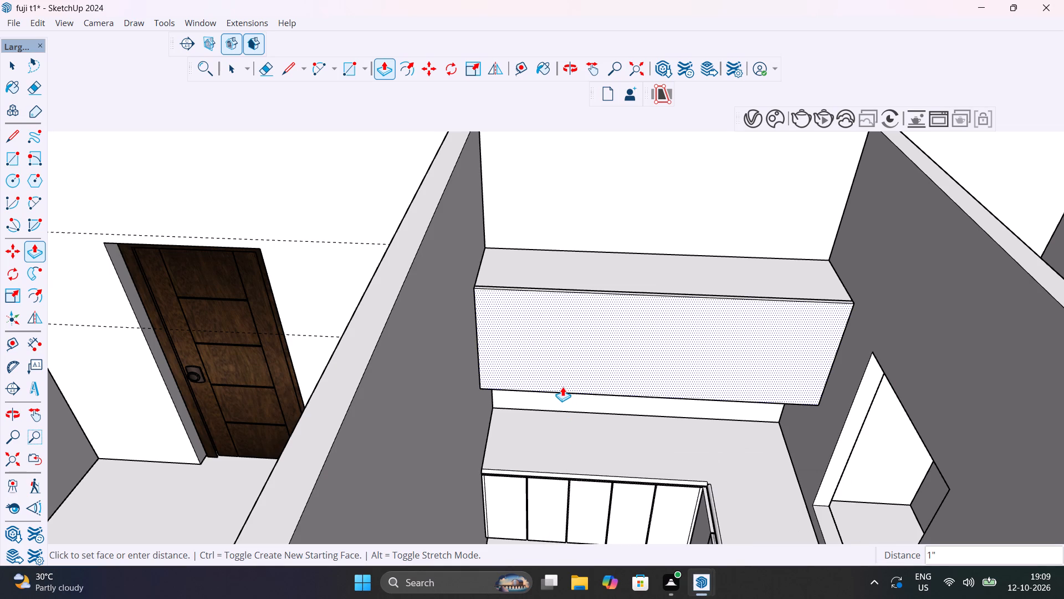
Make the 1" front panel of the overhead cabinet into its own group.
{"action": "key", "text": "space"}
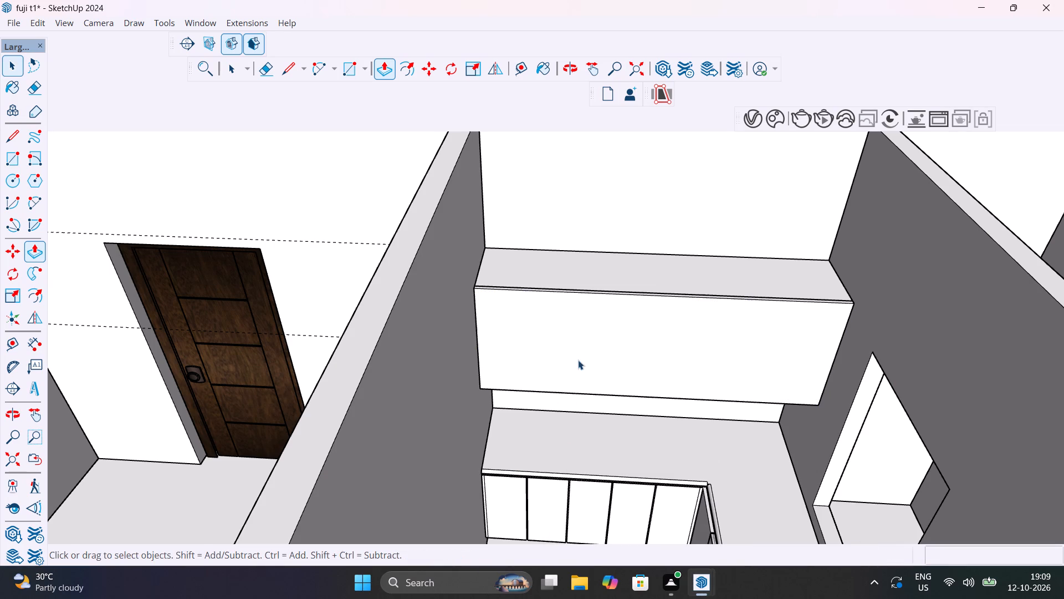
{"action": "triple_click", "coordinate": [575, 334]}
{"action": "left_click", "coordinate": [575, 334]}
{"action": "right_click", "coordinate": [575, 334]}
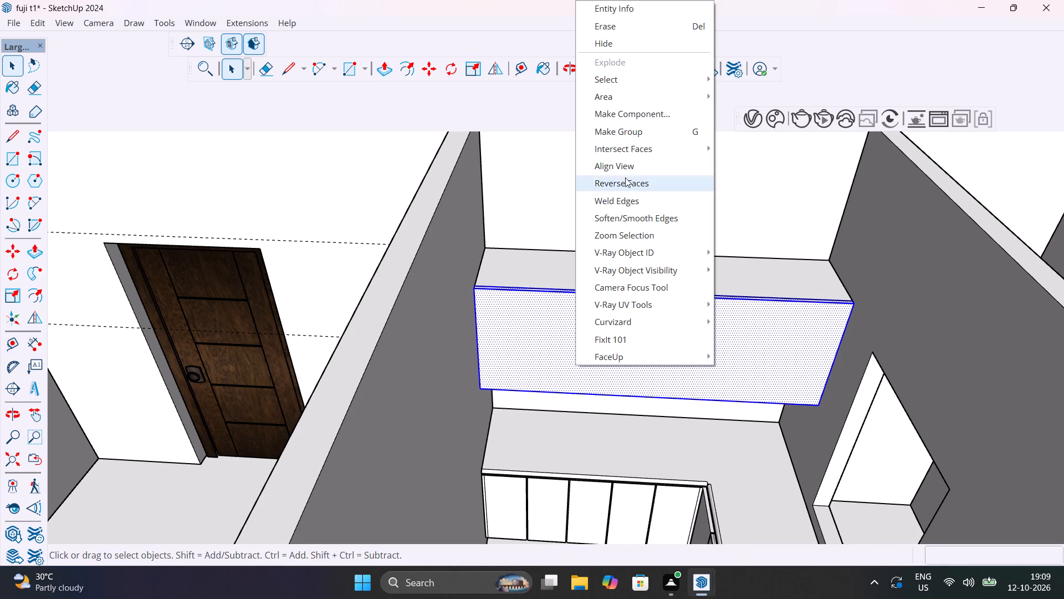
{"action": "left_click", "coordinate": [631, 135]}
{"action": "scroll", "coordinate": [653, 257], "scroll_direction": "down", "scroll_amount": 7}
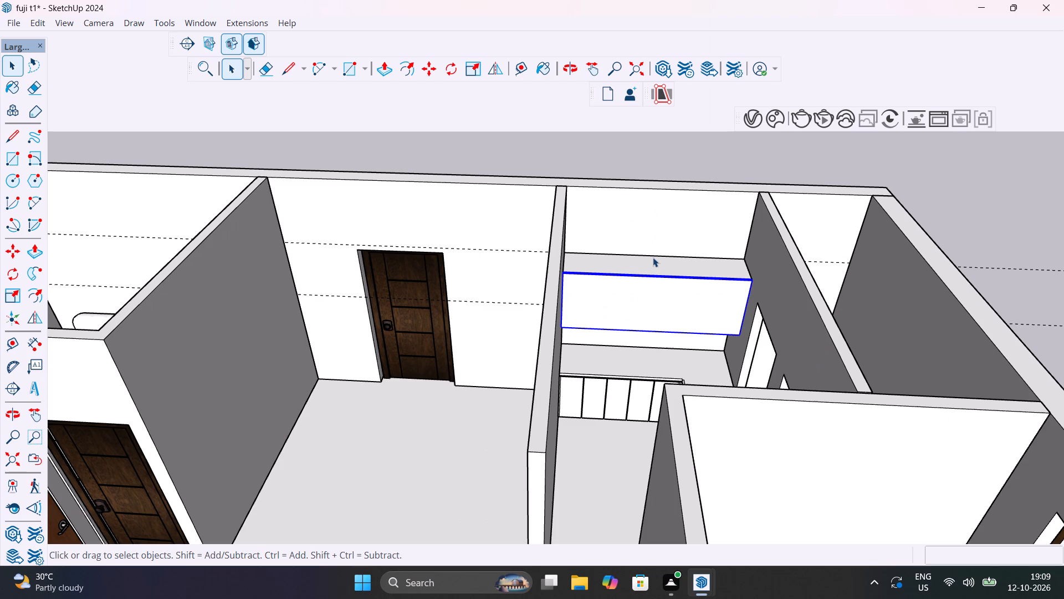
{"action": "middle_click_drag", "start_coordinate": [653, 257], "coordinate": [567, 318], "text": "shift"}
{"action": "left_click", "coordinate": [623, 205]}
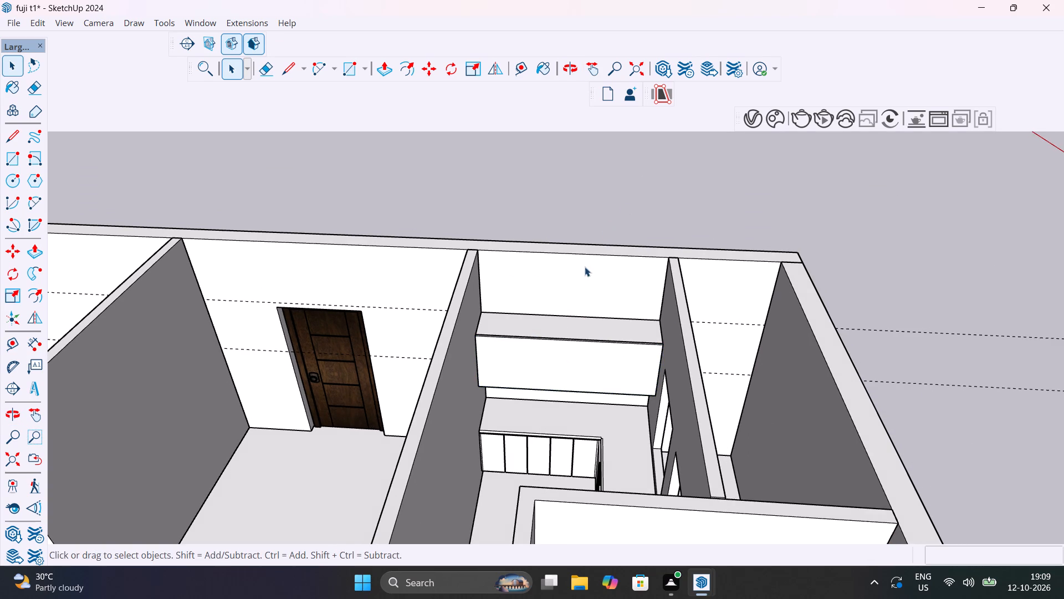
Inside the front panel group, copy the vertical edge at the end away from the window 18 mm inward.
{"action": "scroll", "coordinate": [489, 339], "scroll_direction": "up", "scroll_amount": 10}
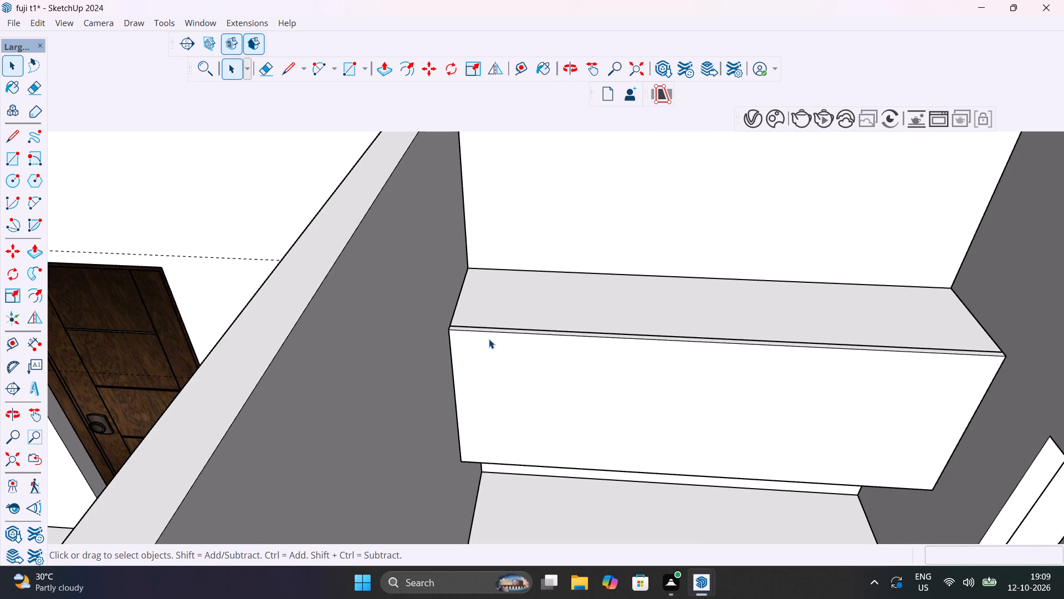
{"action": "double_click", "coordinate": [489, 339]}
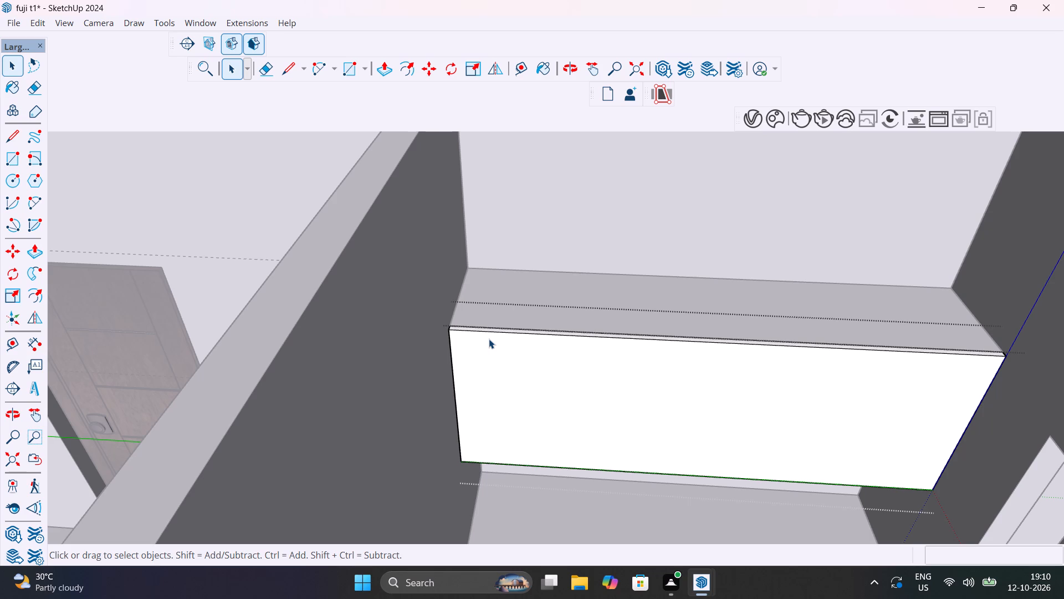
{"action": "scroll", "coordinate": [499, 361], "scroll_direction": "down", "scroll_amount": 7}
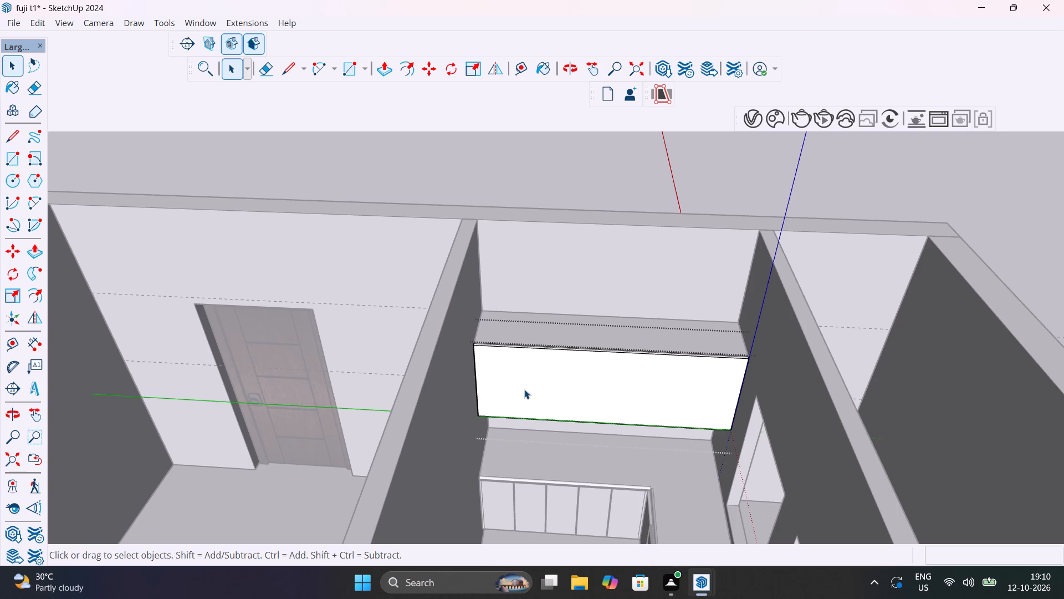
{"action": "scroll", "coordinate": [479, 349], "scroll_direction": "up", "scroll_amount": 10}
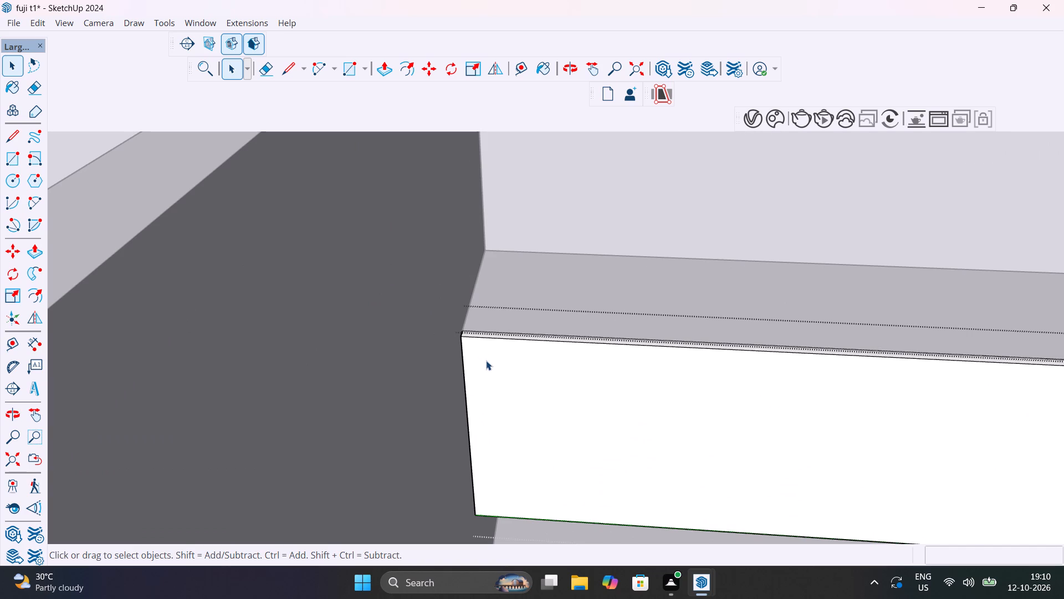
{"action": "middle_click_drag", "start_coordinate": [486, 361], "coordinate": [341, 371]}
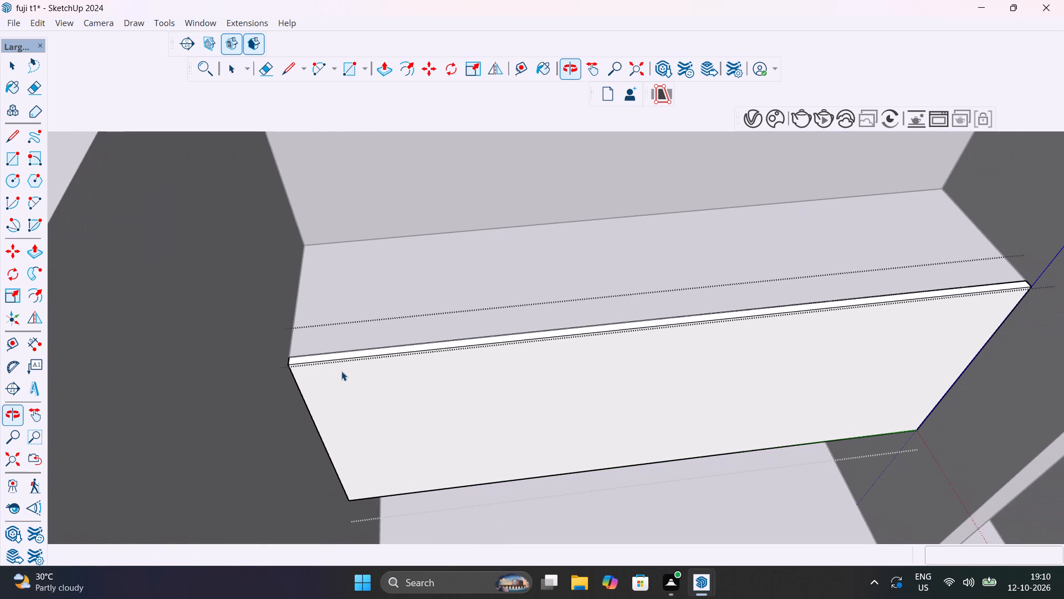
{"action": "left_click", "coordinate": [313, 419]}
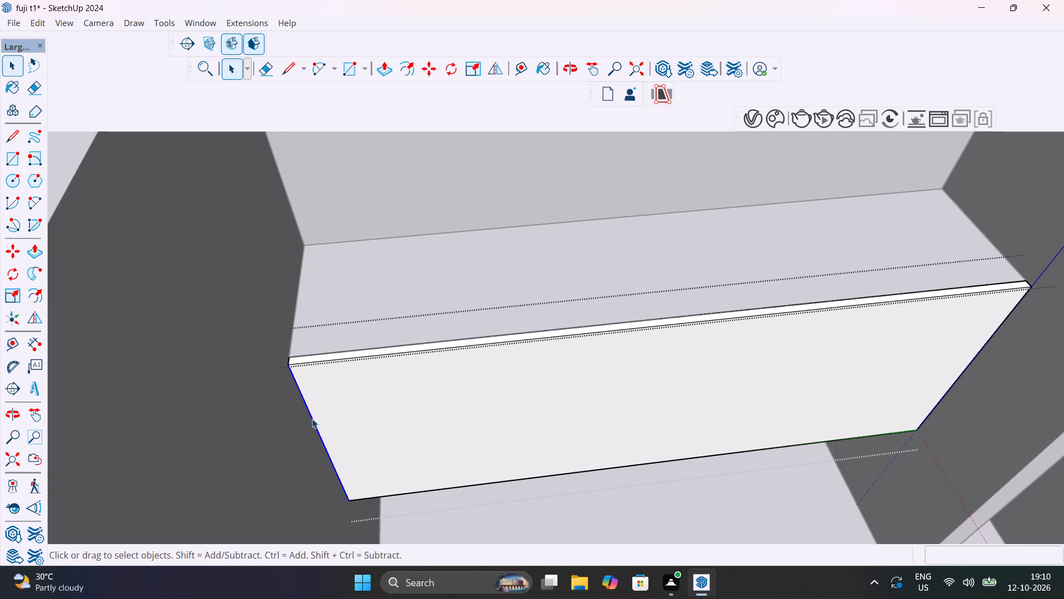
{"action": "key", "text": "m"}
{"action": "left_click", "coordinate": [291, 366]}
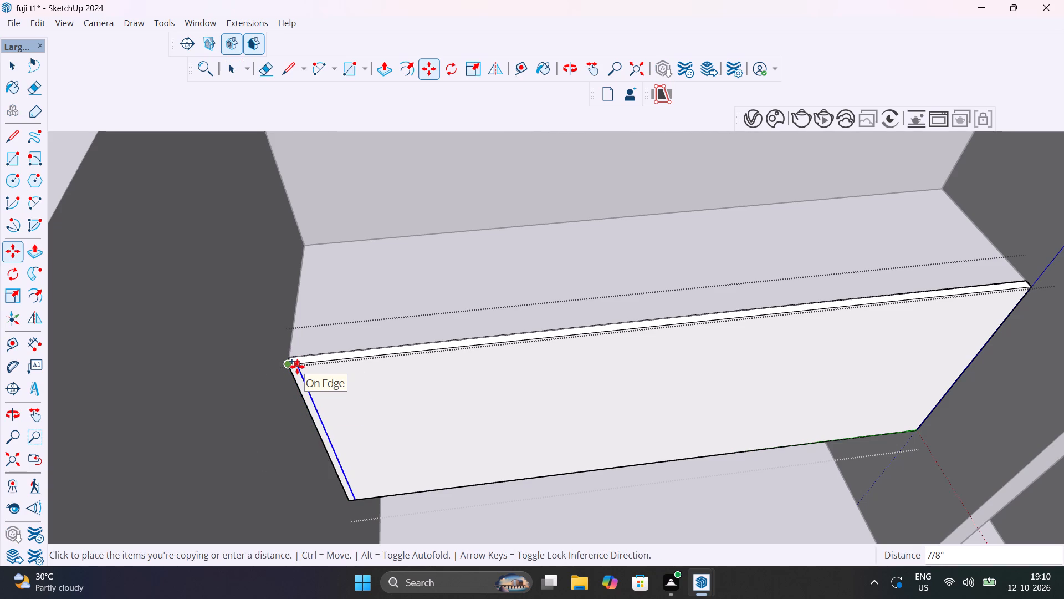
{"action": "type", "text": "18"}
{"action": "type", "text": "MM"}
{"action": "key", "text": "Return"}
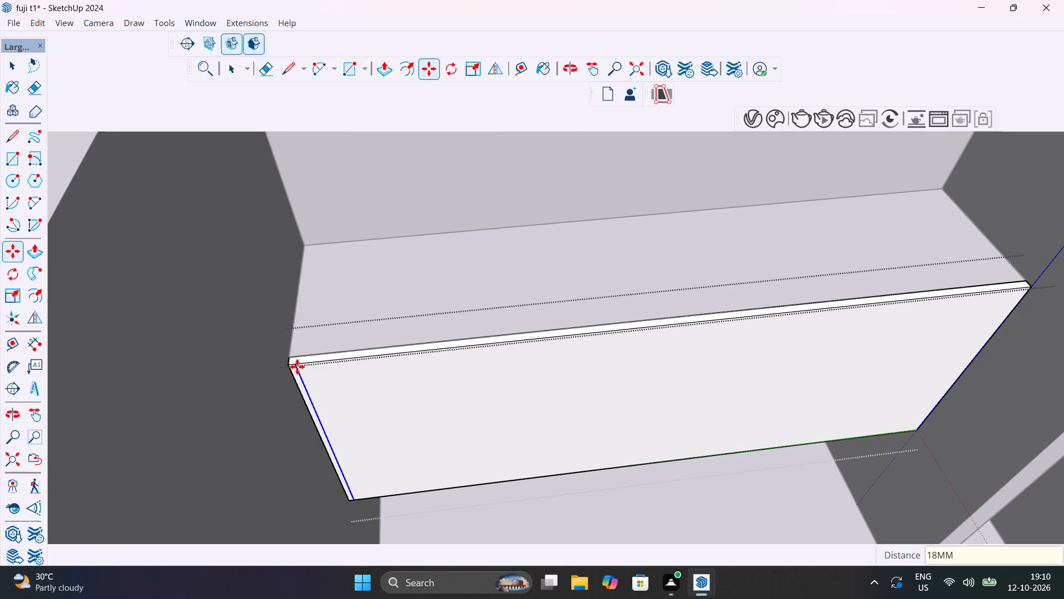
Copy the front panel's vertical edge at the window end 18 mm inward.
{"action": "scroll", "coordinate": [355, 362], "scroll_direction": "down", "scroll_amount": 5}
{"action": "middle_click_drag", "start_coordinate": [383, 390], "coordinate": [273, 357], "text": "shift"}
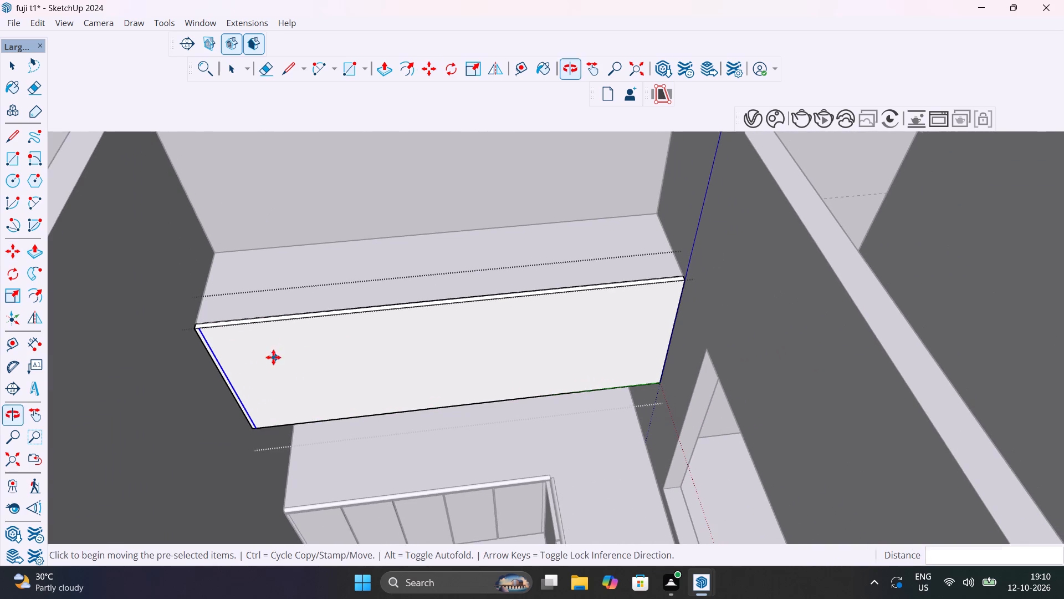
{"action": "scroll", "coordinate": [665, 281], "scroll_direction": "up", "scroll_amount": 6}
{"action": "key", "text": "space"}
{"action": "left_click", "coordinate": [694, 296]}
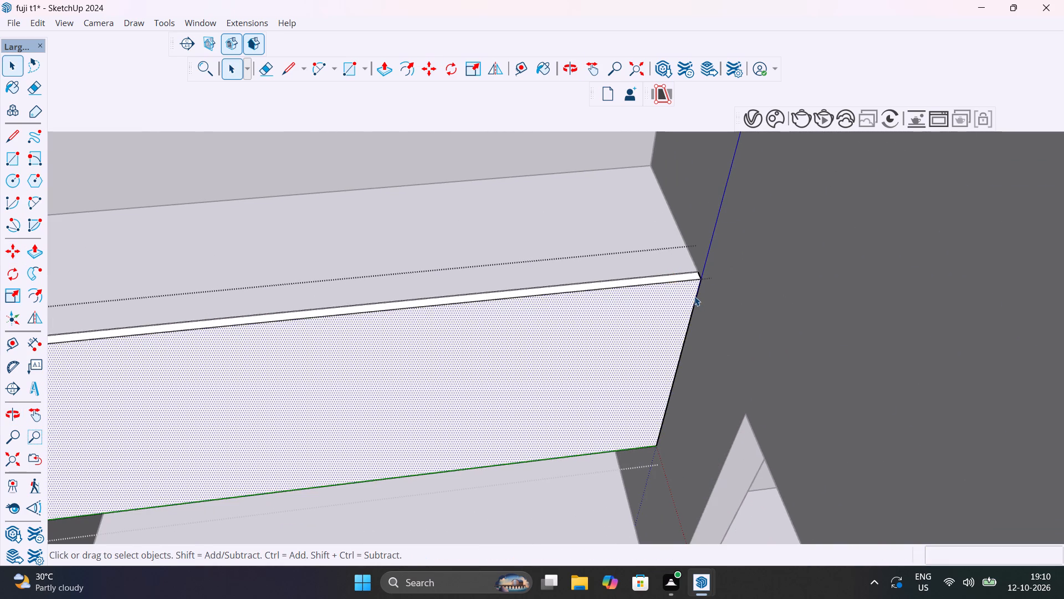
{"action": "left_click", "coordinate": [695, 300]}
{"action": "key", "text": "m"}
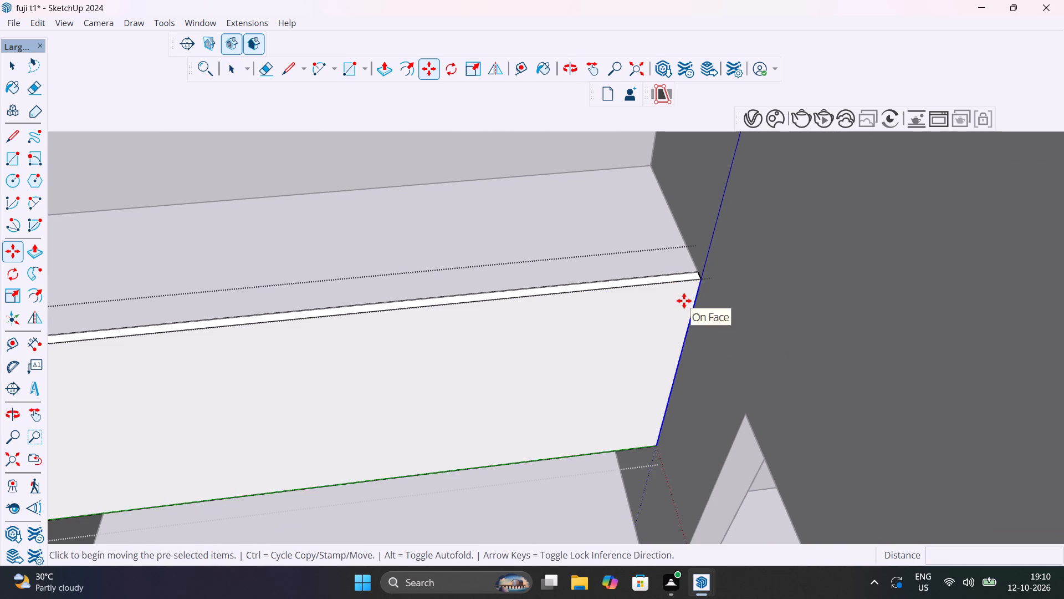
{"action": "left_click", "coordinate": [700, 281]}
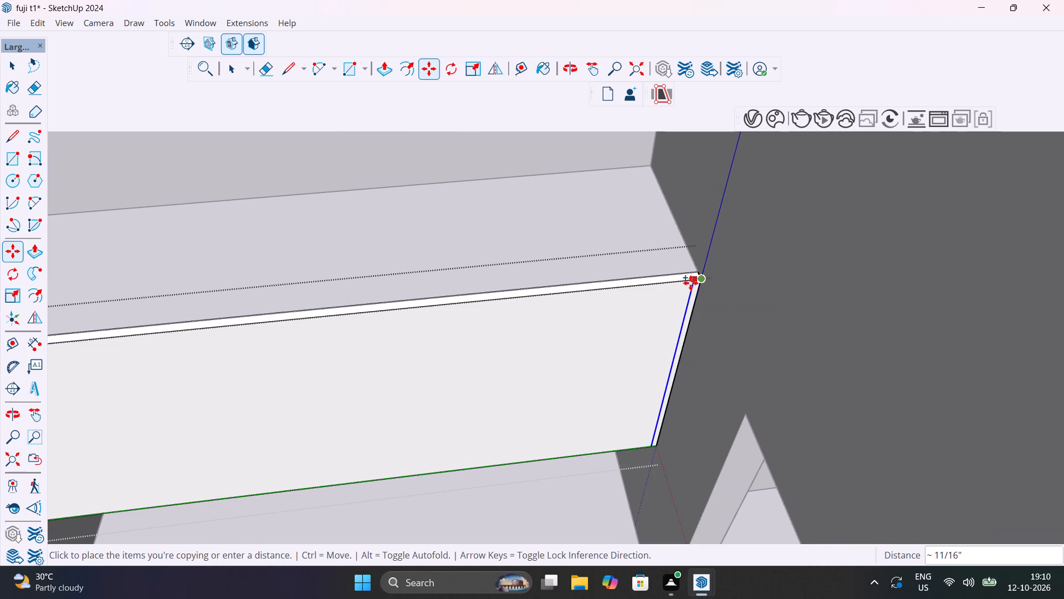
{"action": "type", "text": "18MM"}
{"action": "key", "text": "Return"}
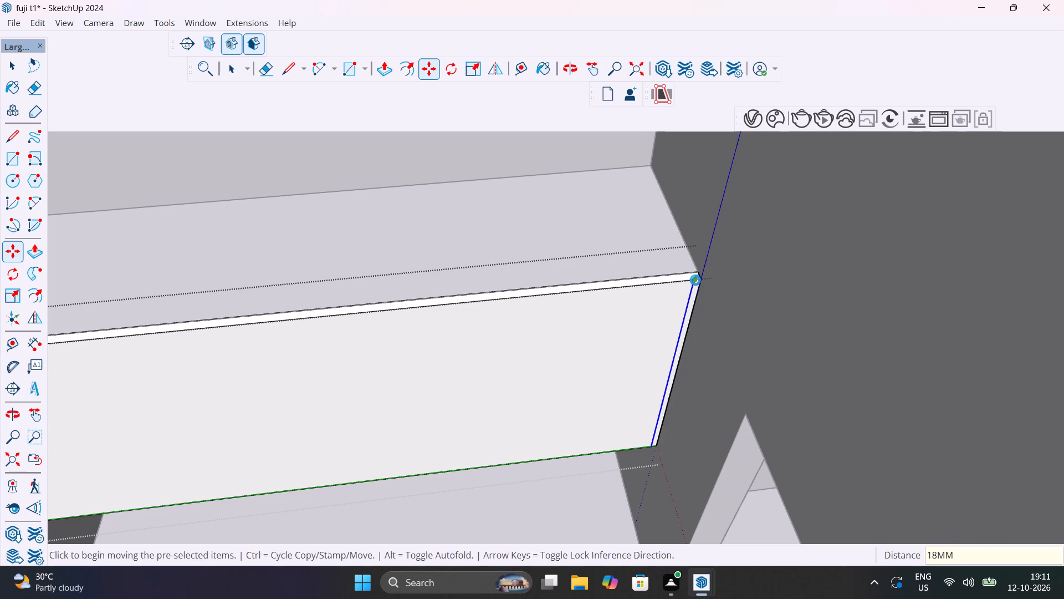
Copy the inset vertical line at the panel's window end across the front onto the inset line at the opposite end.
{"action": "left_click", "coordinate": [695, 280]}
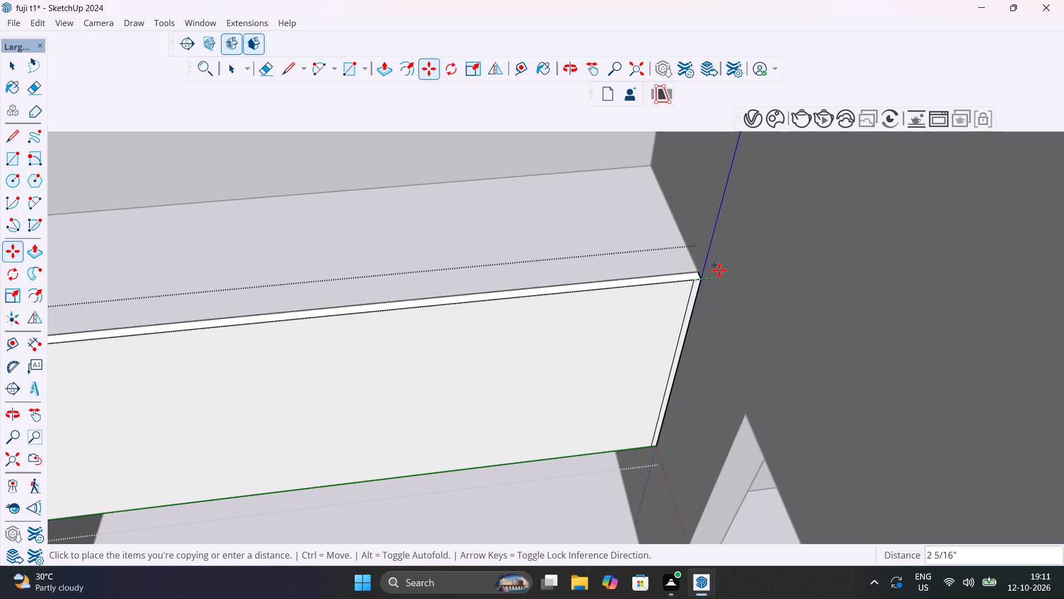
{"action": "scroll", "coordinate": [627, 295], "scroll_direction": "down", "scroll_amount": 11}
{"action": "scroll", "coordinate": [345, 321], "scroll_direction": "up", "scroll_amount": 5}
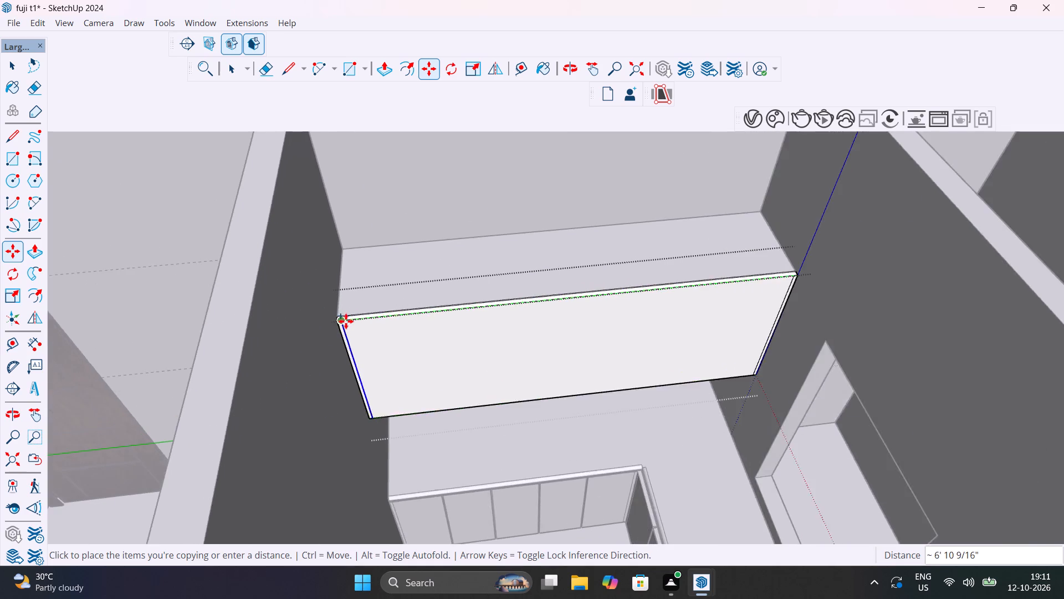
{"action": "scroll", "coordinate": [346, 321], "scroll_direction": "up", "scroll_amount": 10}
{"action": "left_click", "coordinate": [334, 320]}
{"action": "scroll", "coordinate": [347, 324], "scroll_direction": "down", "scroll_amount": 3}
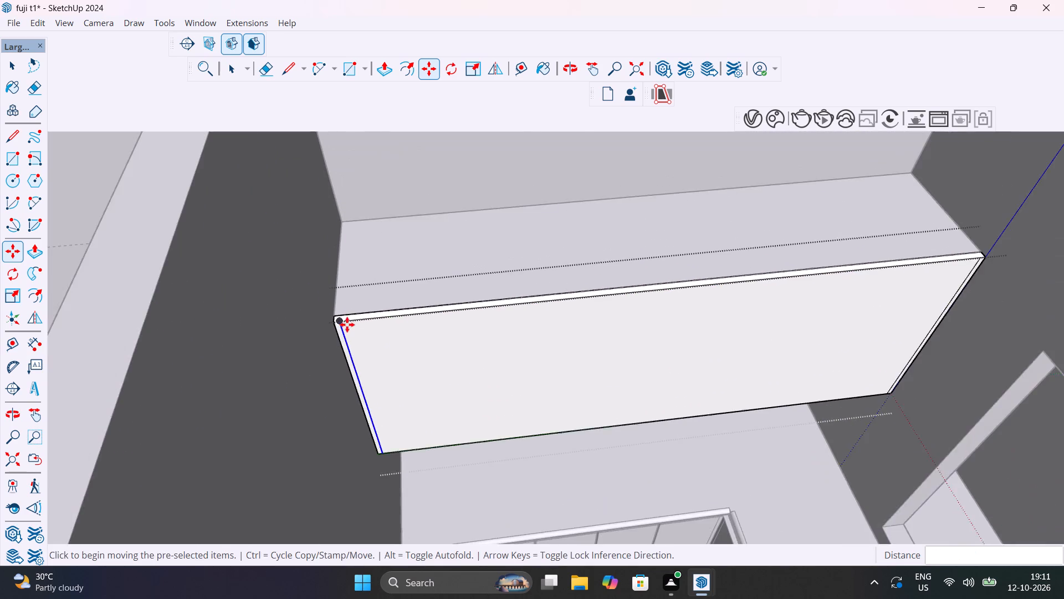
Divide the copied vertical line into 4 equal spaces across the overhead cabinet's front panel, marking out four shutters.
{"action": "scroll", "coordinate": [347, 324], "scroll_direction": "down", "scroll_amount": 13}
{"action": "scroll", "coordinate": [455, 333], "scroll_direction": "down", "scroll_amount": 2}
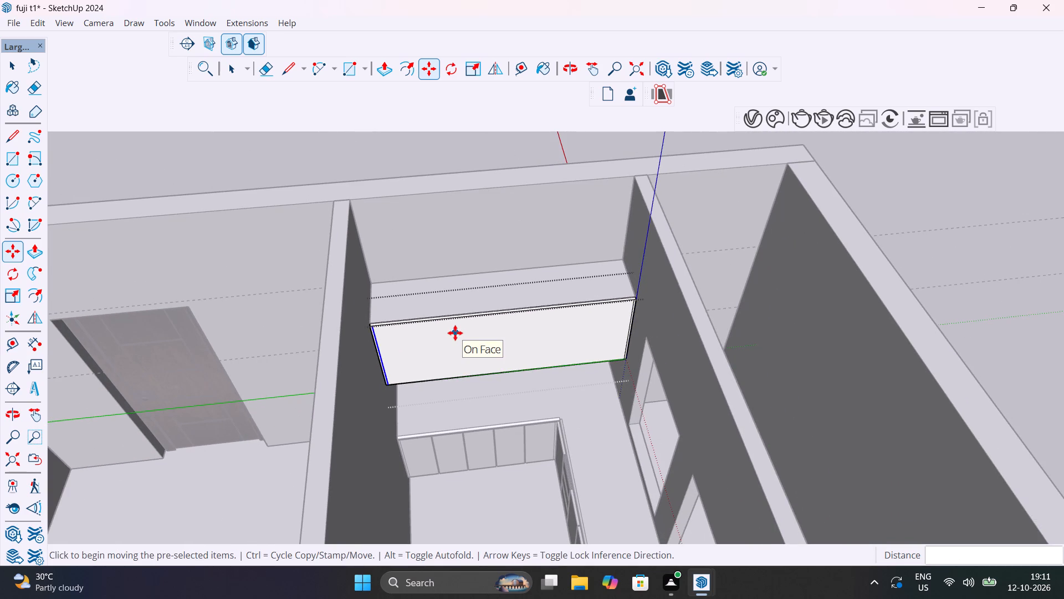
{"action": "type", "text": "4/"}
{"action": "key", "text": "Return"}
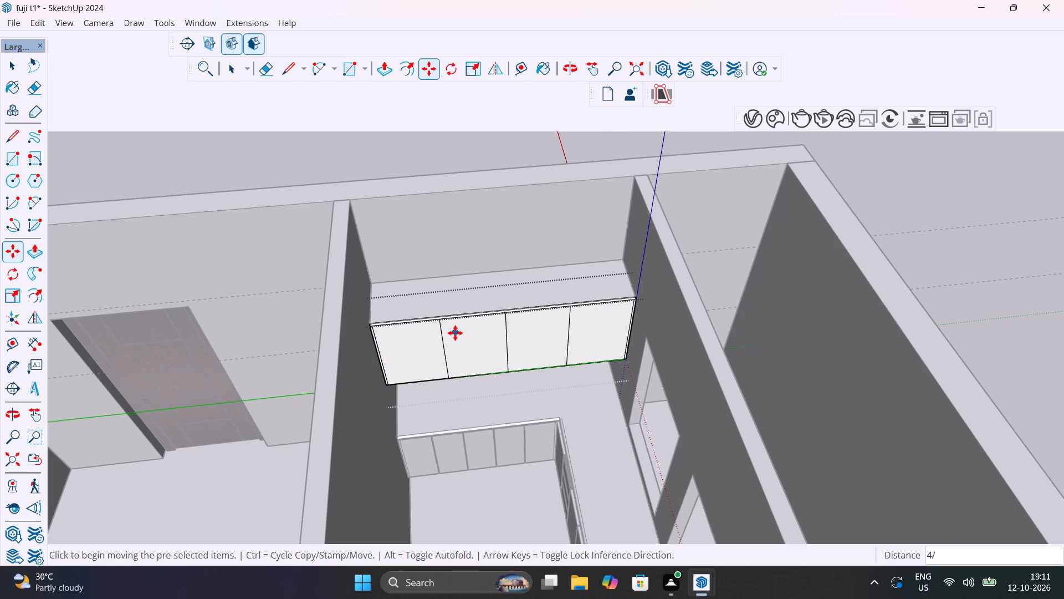
Copy the three shutter divider lines 4 mm towards the panel end away from the window.
{"action": "key", "text": "space"}
{"action": "scroll", "coordinate": [445, 342], "scroll_direction": "up", "scroll_amount": 10}
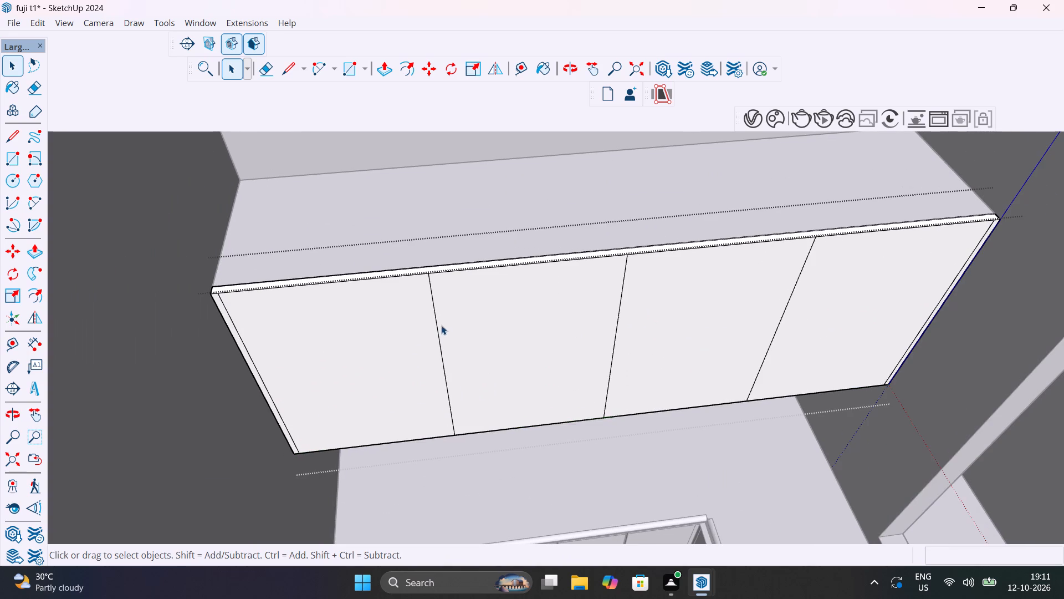
{"action": "left_click", "coordinate": [433, 315]}
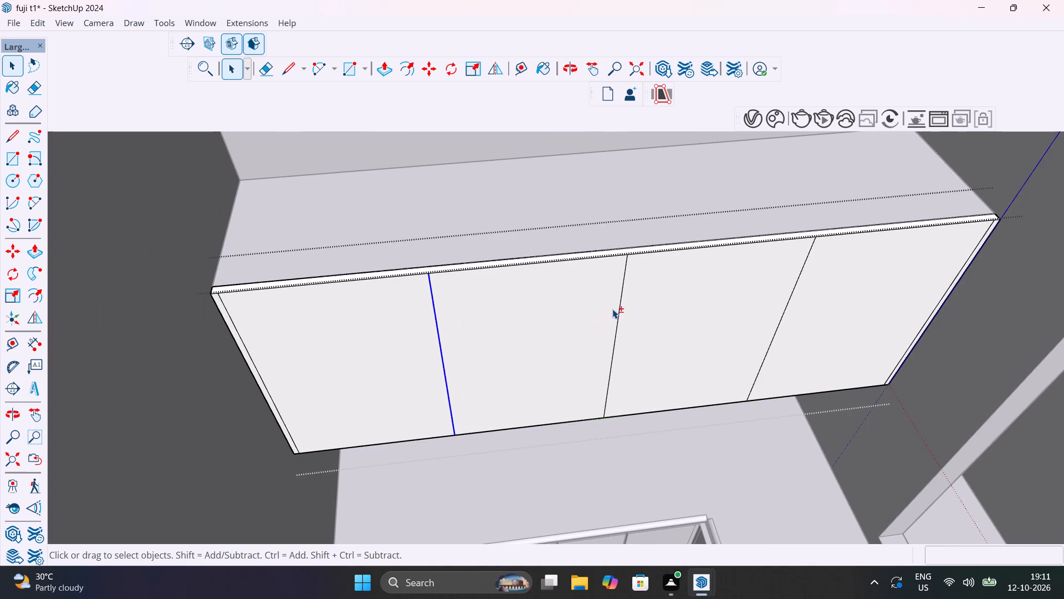
{"action": "left_click", "coordinate": [619, 308], "text": "shift"}
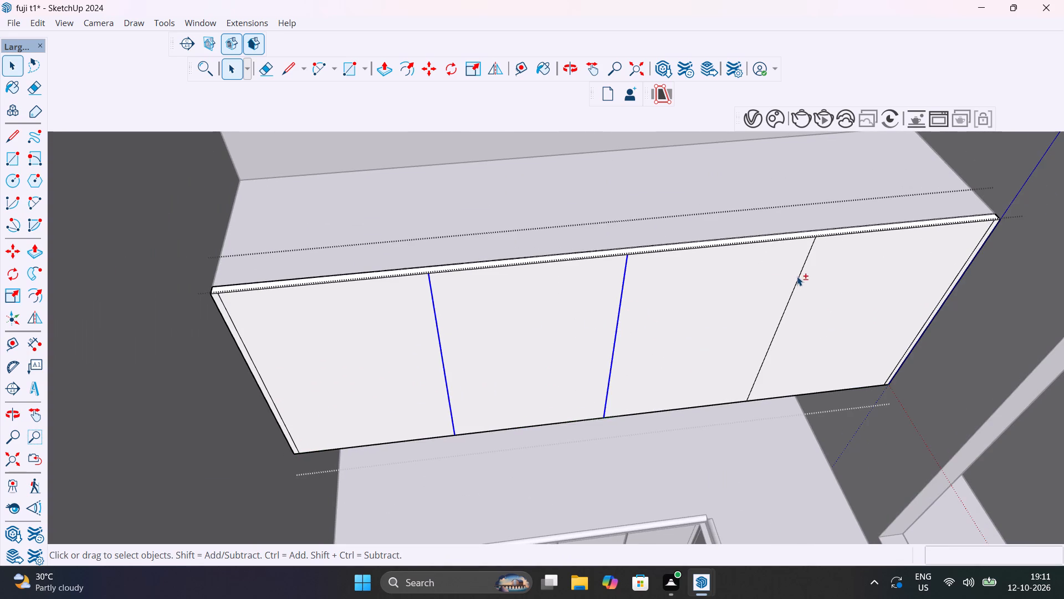
{"action": "left_click", "coordinate": [797, 281], "text": "shift"}
{"action": "key", "text": "m"}
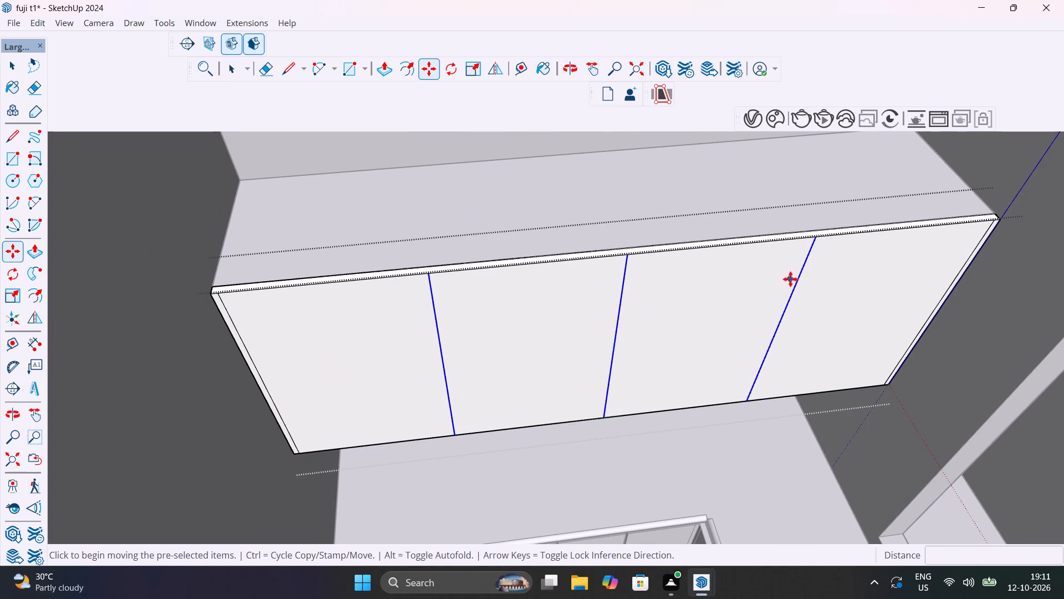
{"action": "left_click", "coordinate": [429, 273]}
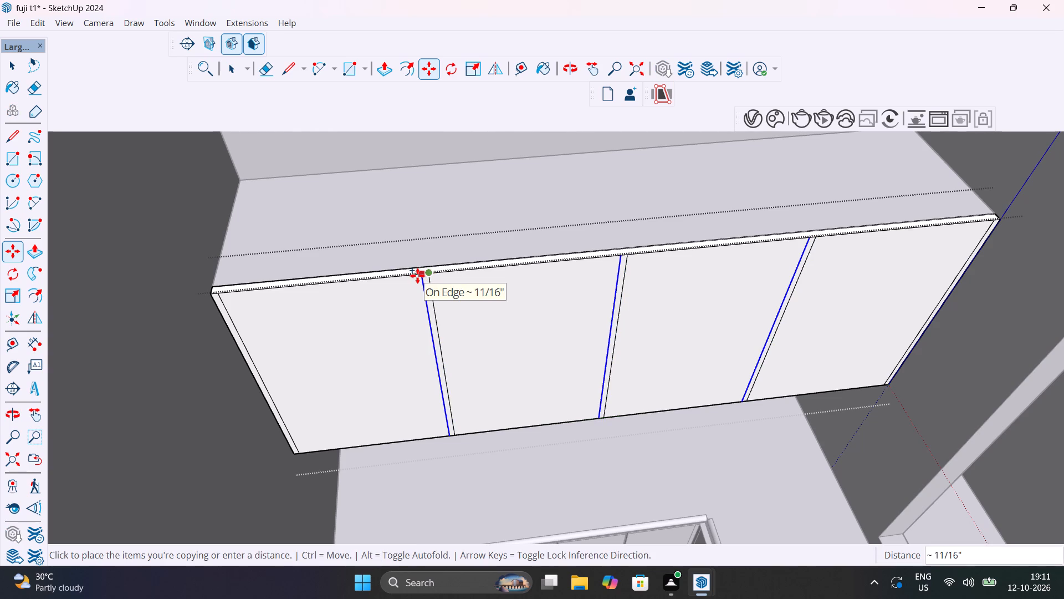
{"action": "type", "text": "4MM"}
{"action": "key", "text": "Return"}
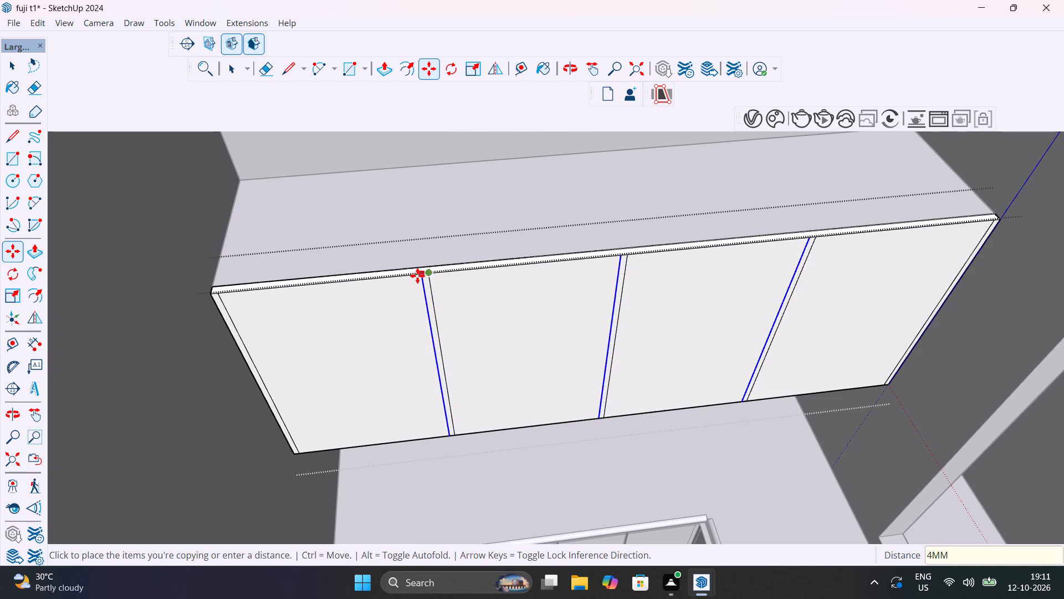
Copy the three offset divider lines 8 mm back towards the window end to outline the shutter gaps.
{"action": "scroll", "coordinate": [423, 284], "scroll_direction": "up", "scroll_amount": 3}
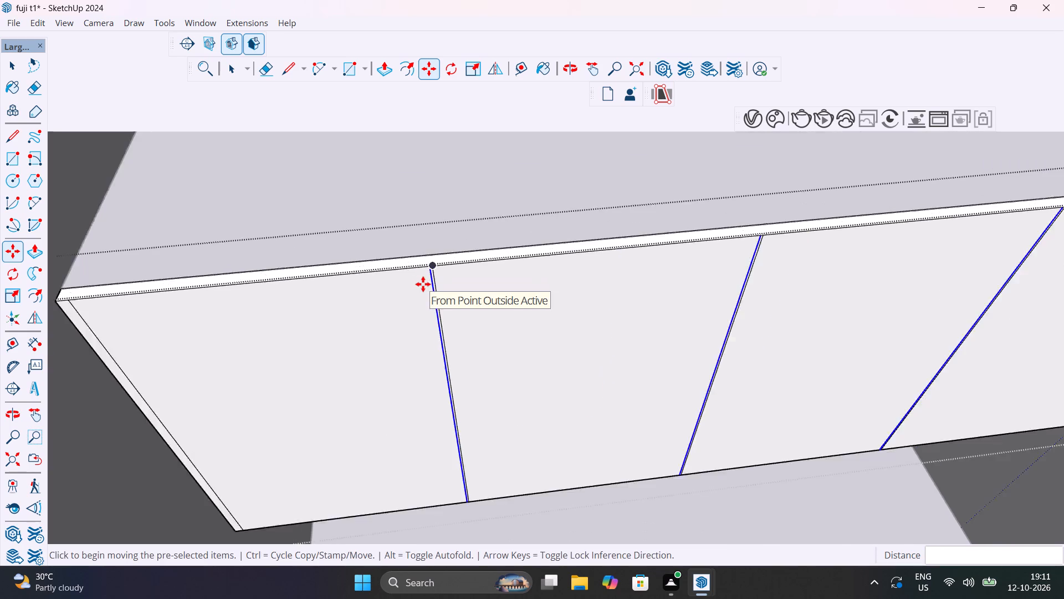
{"action": "scroll", "coordinate": [423, 284], "scroll_direction": "up", "scroll_amount": 9}
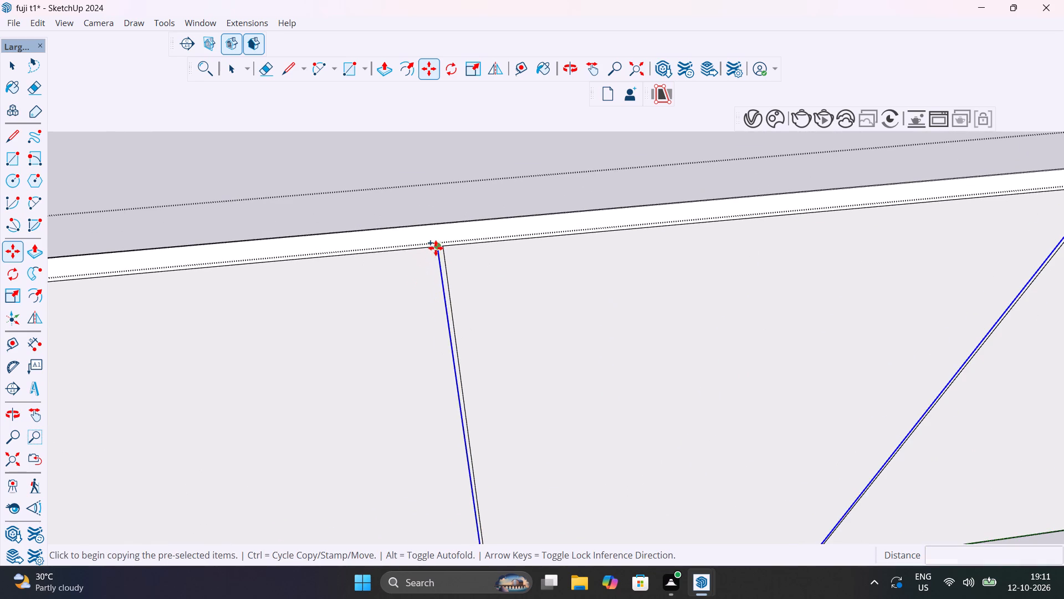
{"action": "left_click", "coordinate": [436, 248]}
{"action": "key", "text": "8"}
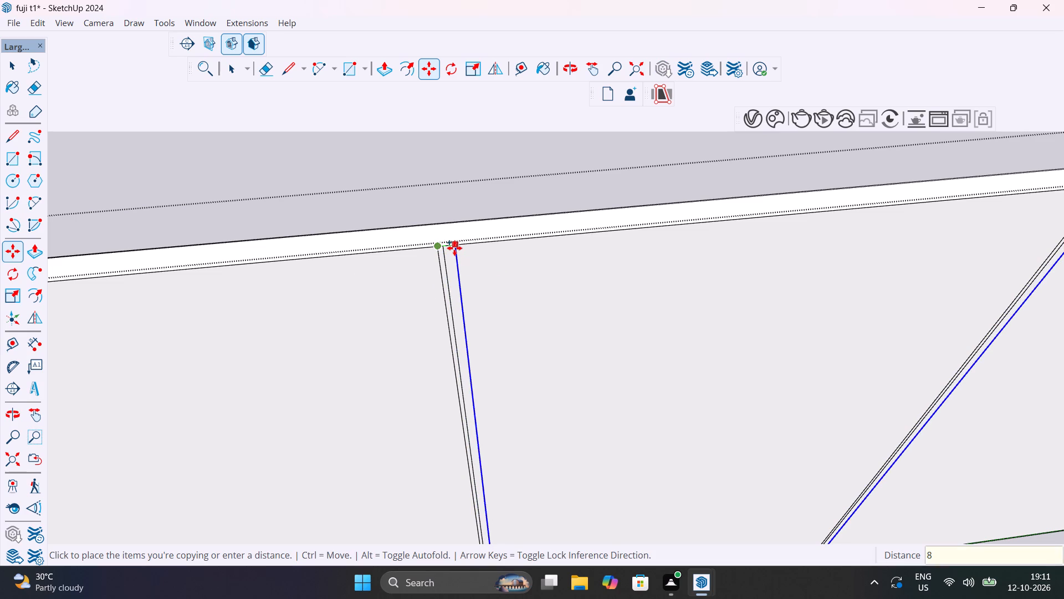
{"action": "type", "text": "MM"}
{"action": "key", "text": "Return"}
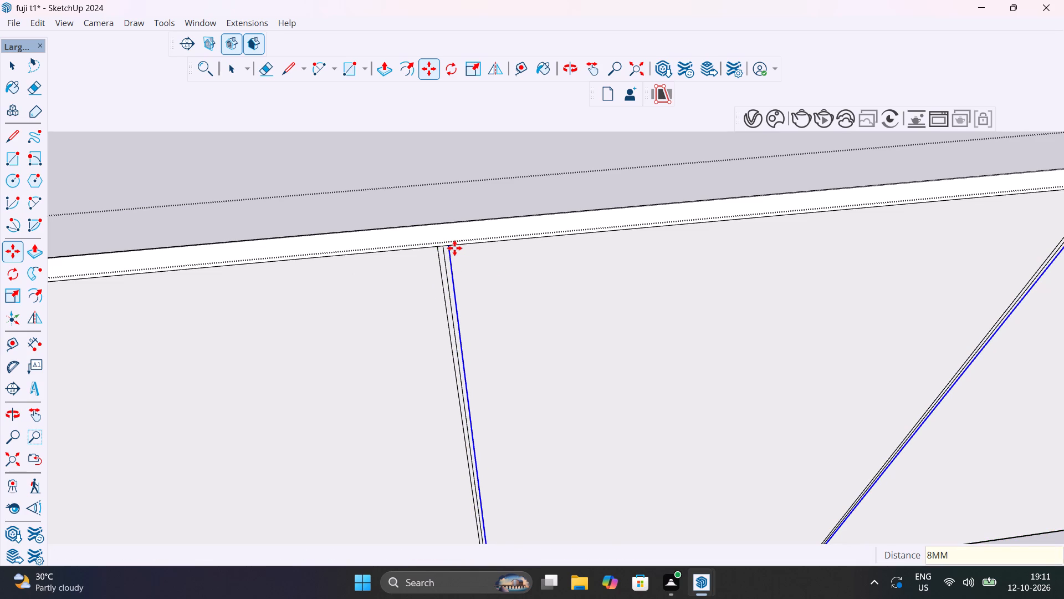
Delete the original centre line inside each of the three shutter gaps.
{"action": "key", "text": "space"}
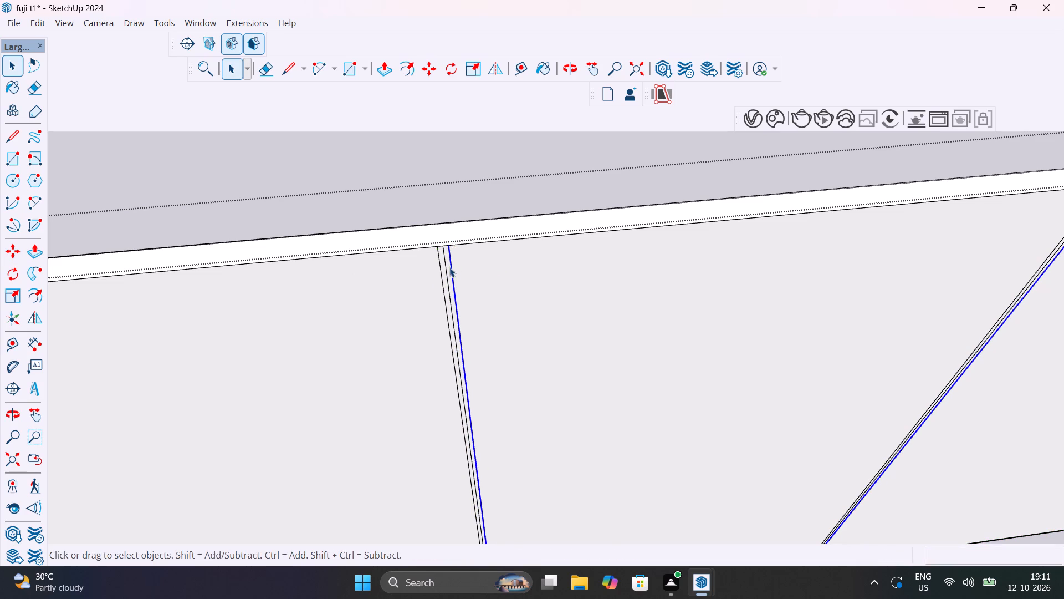
{"action": "left_click", "coordinate": [447, 285]}
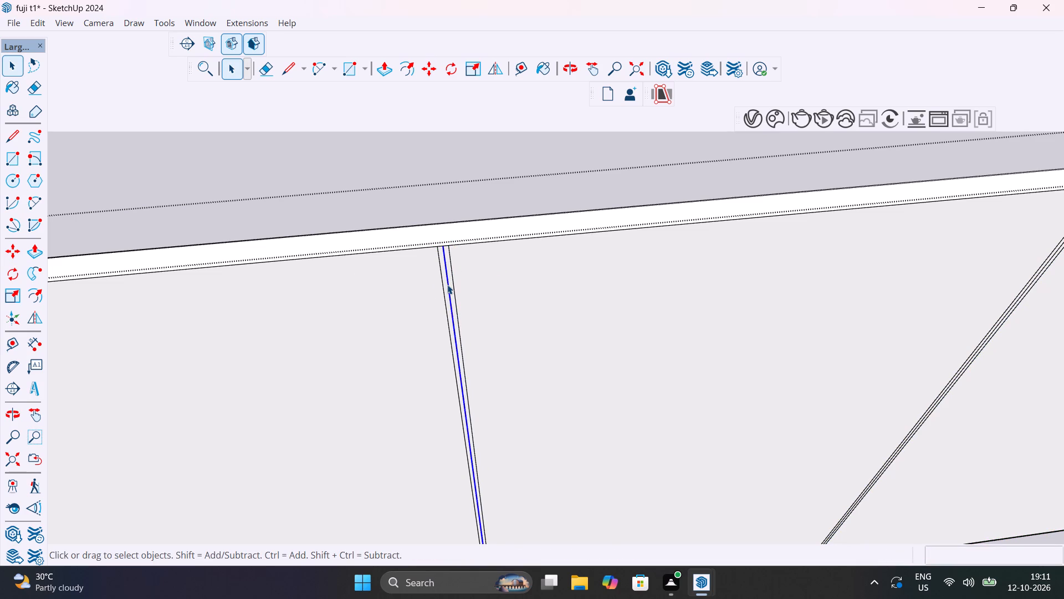
{"action": "key", "text": "Delete"}
{"action": "scroll", "coordinate": [447, 285], "scroll_direction": "down", "scroll_amount": 6}
{"action": "middle_click_drag", "start_coordinate": [490, 287], "coordinate": [181, 289], "text": "shift"}
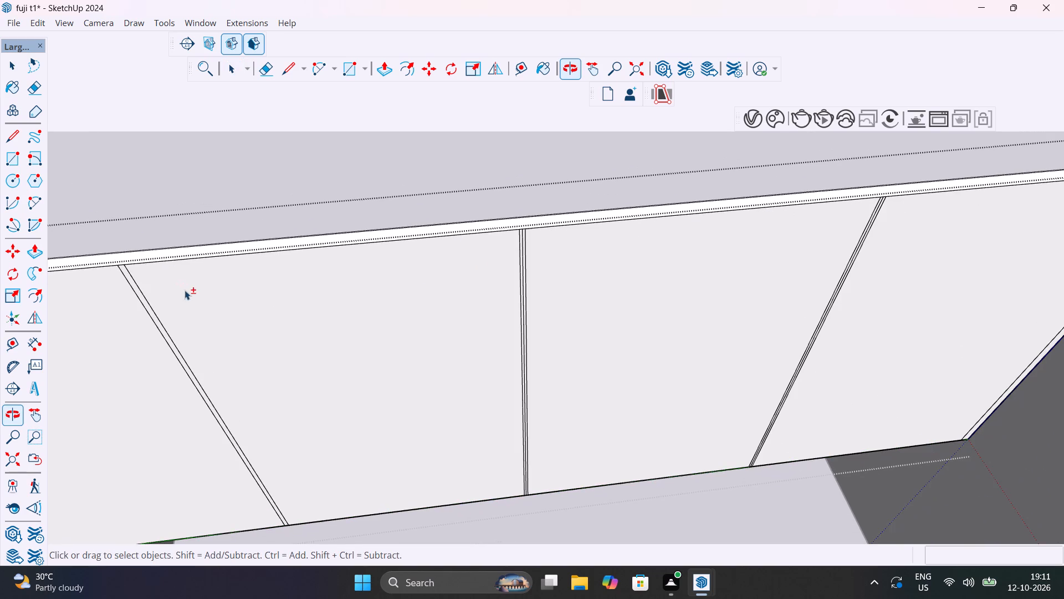
{"action": "scroll", "coordinate": [523, 237], "scroll_direction": "up", "scroll_amount": 11}
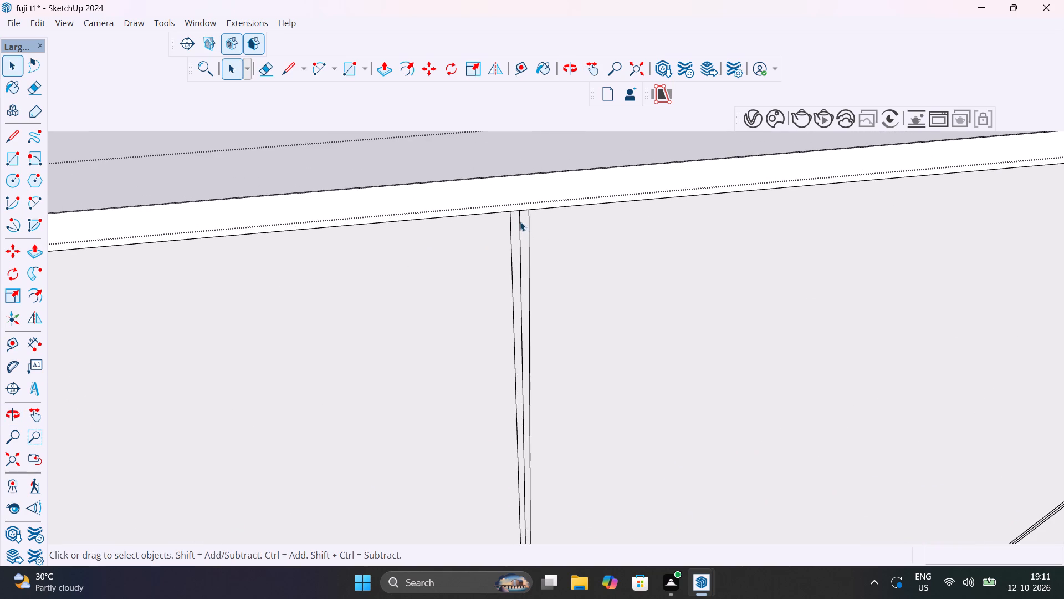
{"action": "left_click", "coordinate": [520, 222]}
{"action": "key", "text": "Delete"}
{"action": "scroll", "coordinate": [528, 226], "scroll_direction": "down", "scroll_amount": 15}
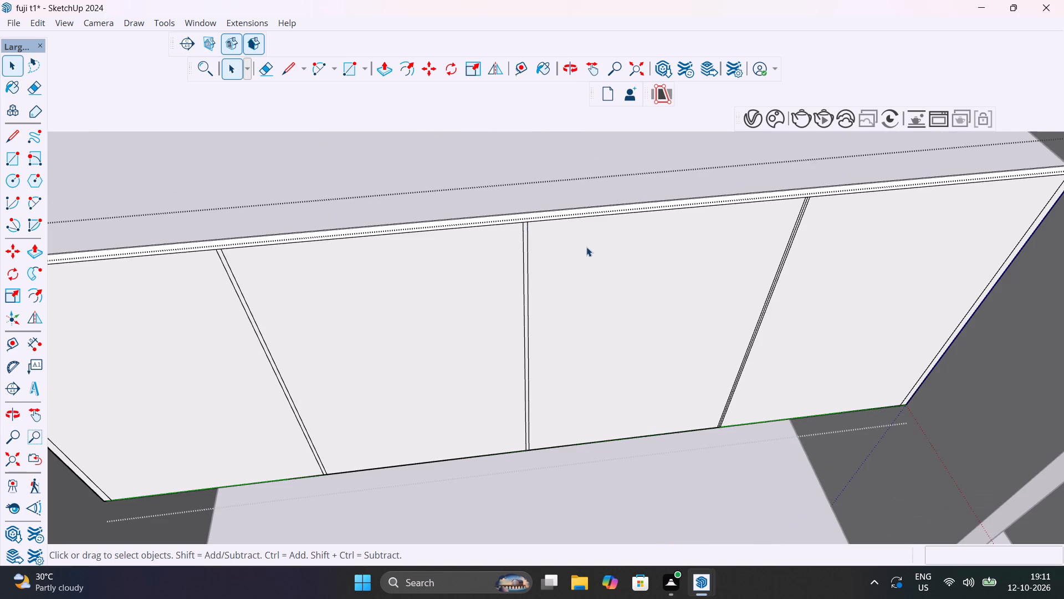
{"action": "middle_click_drag", "start_coordinate": [668, 244], "coordinate": [489, 285], "text": "shift"}
{"action": "scroll", "coordinate": [630, 246], "scroll_direction": "up", "scroll_amount": 4}
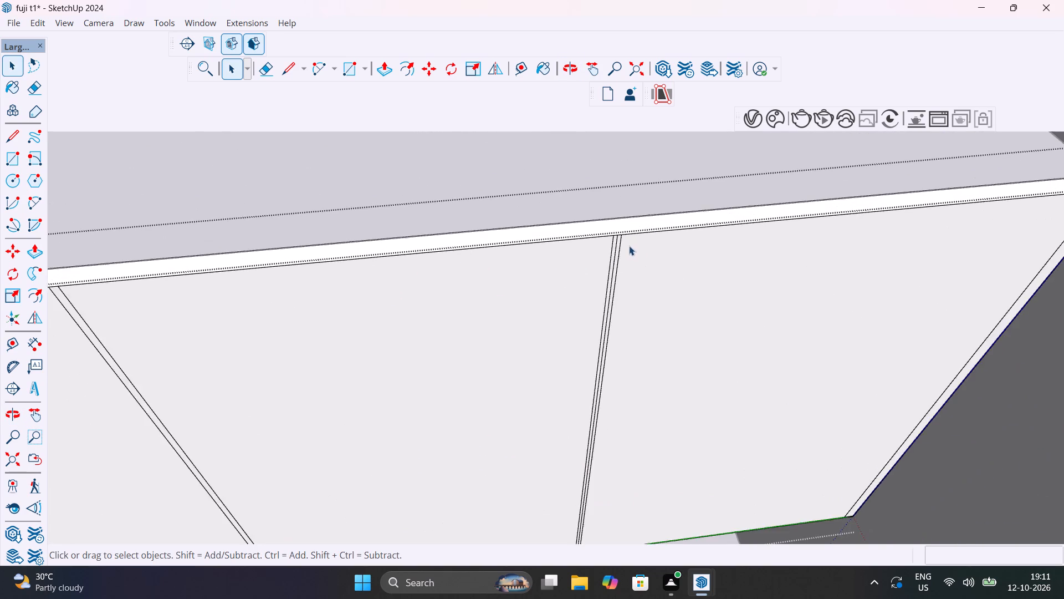
{"action": "scroll", "coordinate": [629, 246], "scroll_direction": "up", "scroll_amount": 7}
{"action": "left_click", "coordinate": [611, 241]}
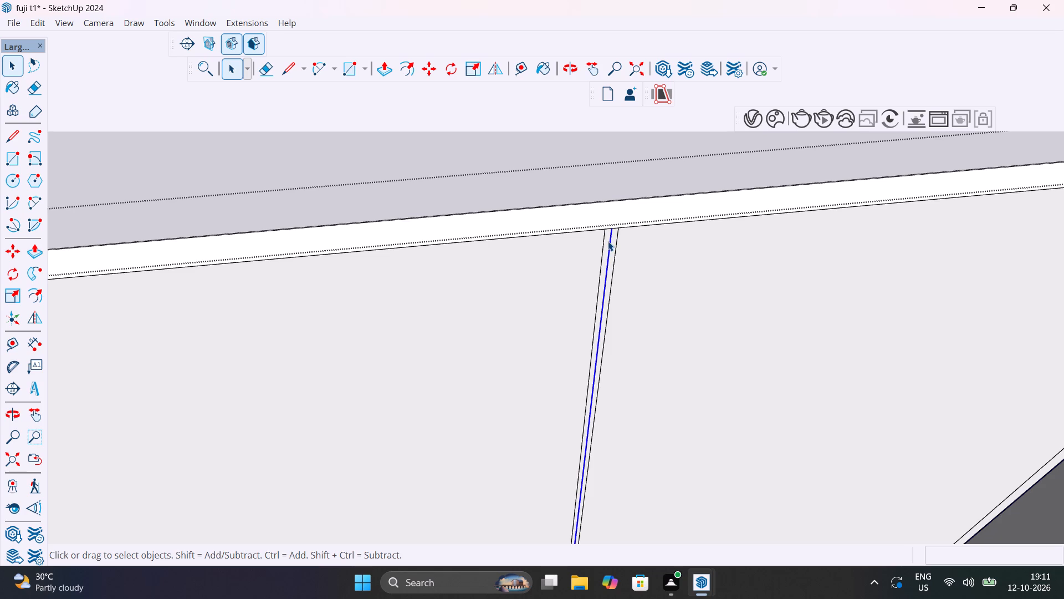
{"action": "key", "text": "Delete"}
Push the three narrow gap strips 1" through the front panel to separate the shutters, and exit the panel group.
{"action": "key", "text": "p"}
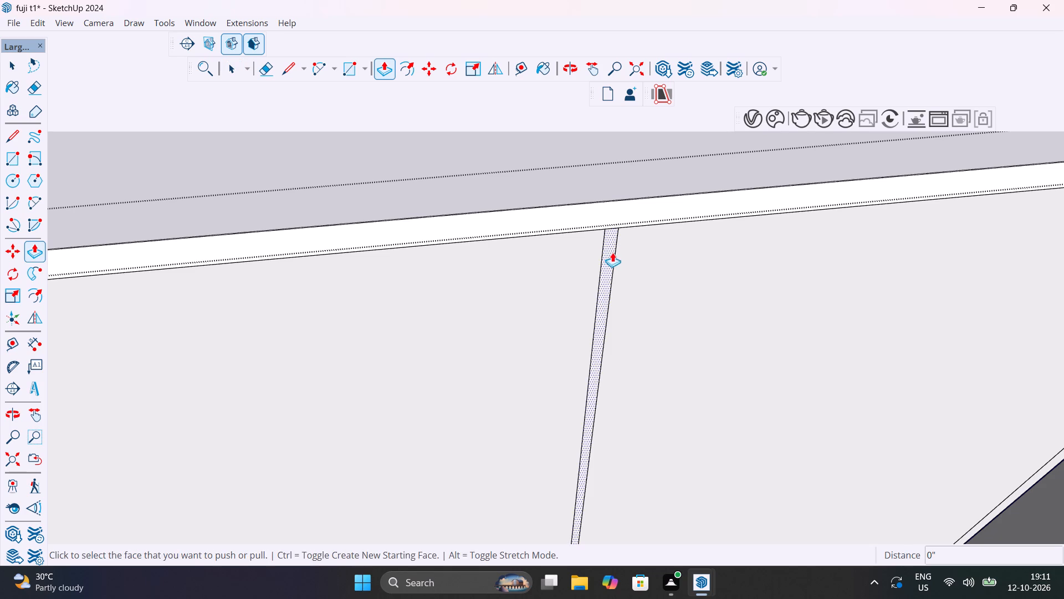
{"action": "left_click", "coordinate": [612, 252]}
{"action": "left_click", "coordinate": [595, 200]}
{"action": "scroll", "coordinate": [606, 204], "scroll_direction": "down", "scroll_amount": 6}
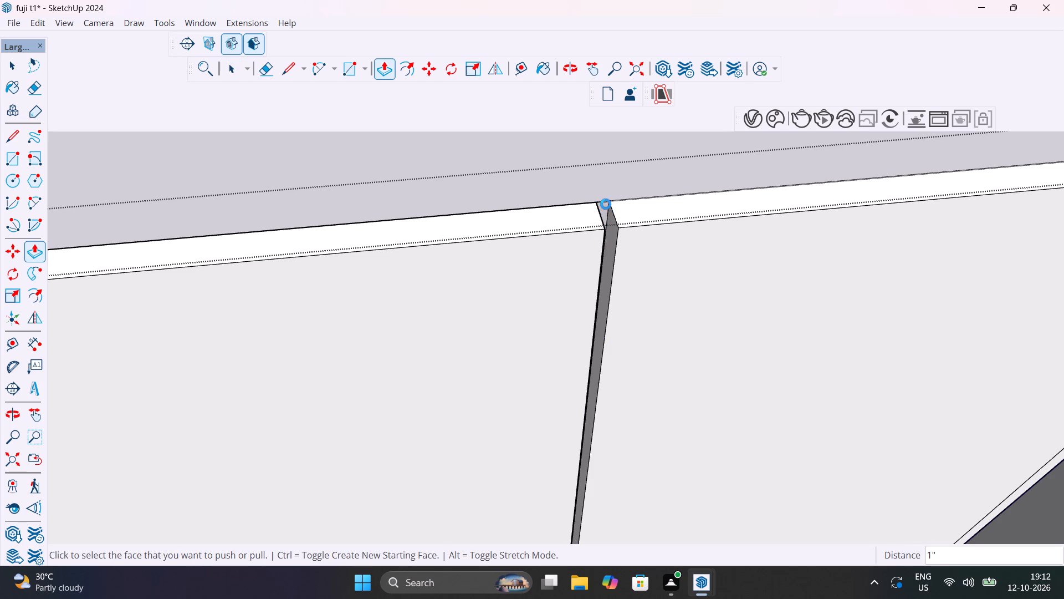
{"action": "scroll", "coordinate": [606, 204], "scroll_direction": "down", "scroll_amount": 9}
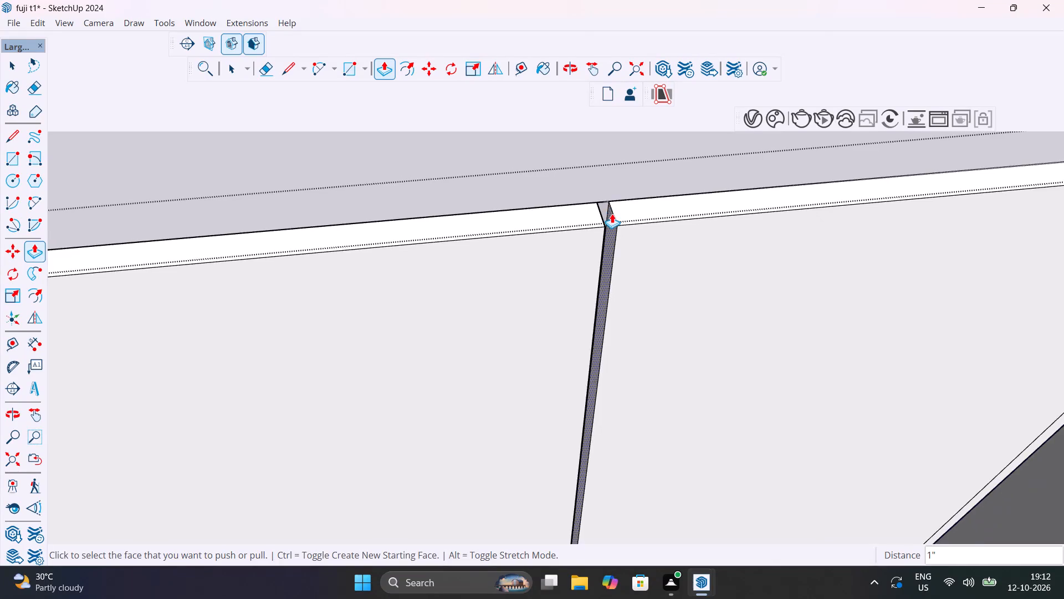
{"action": "scroll", "coordinate": [612, 214], "scroll_direction": "down", "scroll_amount": 14}
{"action": "scroll", "coordinate": [397, 246], "scroll_direction": "up", "scroll_amount": 9}
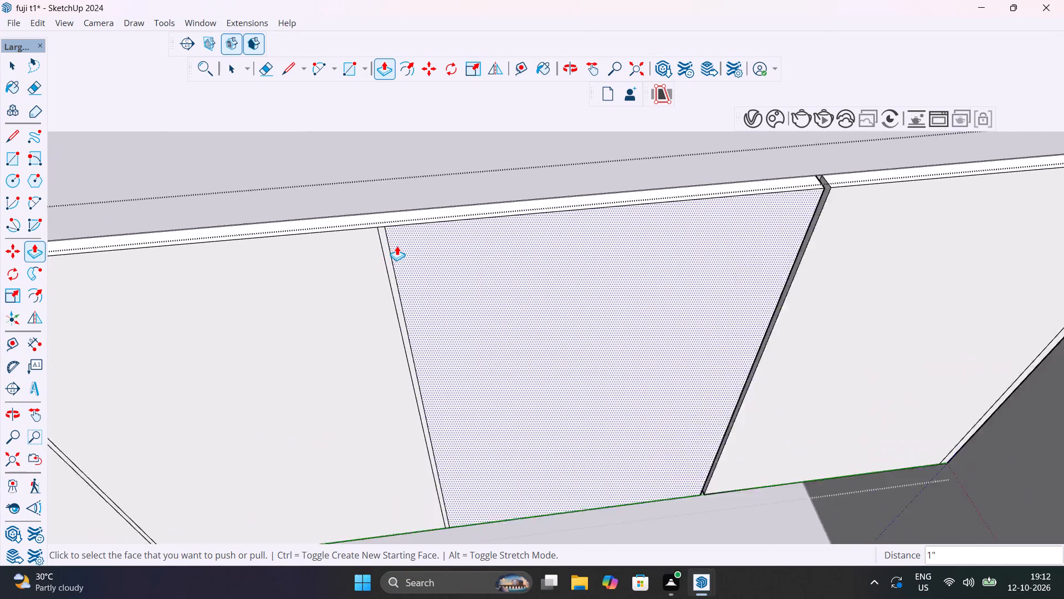
{"action": "scroll", "coordinate": [397, 246], "scroll_direction": "up", "scroll_amount": 2}
{"action": "double_click", "coordinate": [383, 248]}
{"action": "scroll", "coordinate": [383, 248], "scroll_direction": "down", "scroll_amount": 18}
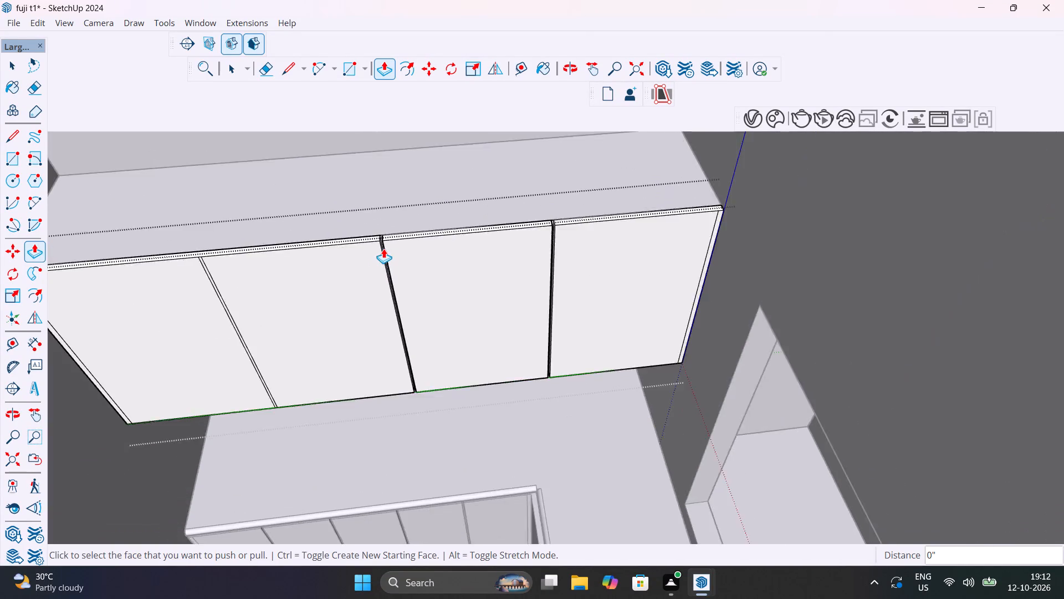
{"action": "scroll", "coordinate": [383, 248], "scroll_direction": "down", "scroll_amount": 3}
{"action": "scroll", "coordinate": [265, 257], "scroll_direction": "up", "scroll_amount": 17}
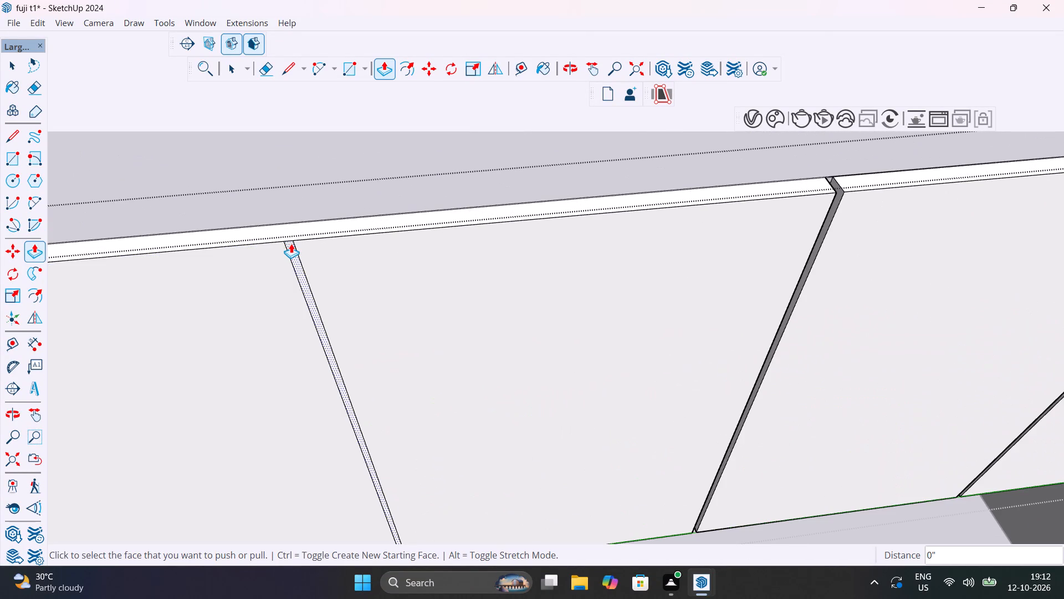
{"action": "double_click", "coordinate": [291, 245]}
{"action": "scroll", "coordinate": [291, 245], "scroll_direction": "down", "scroll_amount": 8}
{"action": "key", "text": "space"}
{"action": "scroll", "coordinate": [382, 260], "scroll_direction": "down", "scroll_amount": 15}
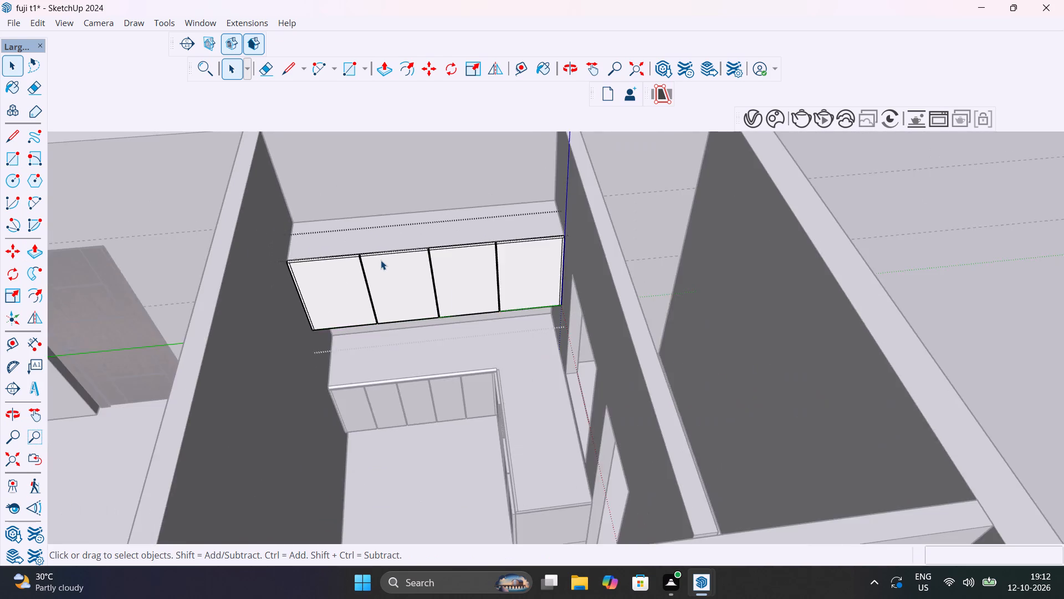
{"action": "scroll", "coordinate": [381, 260], "scroll_direction": "down", "scroll_amount": 8}
{"action": "left_click", "coordinate": [684, 280]}
Examine the overhead cabinet and its shutters from several angles within the kitchen and the wider apartment.
{"action": "scroll", "coordinate": [396, 258], "scroll_direction": "up", "scroll_amount": 14}
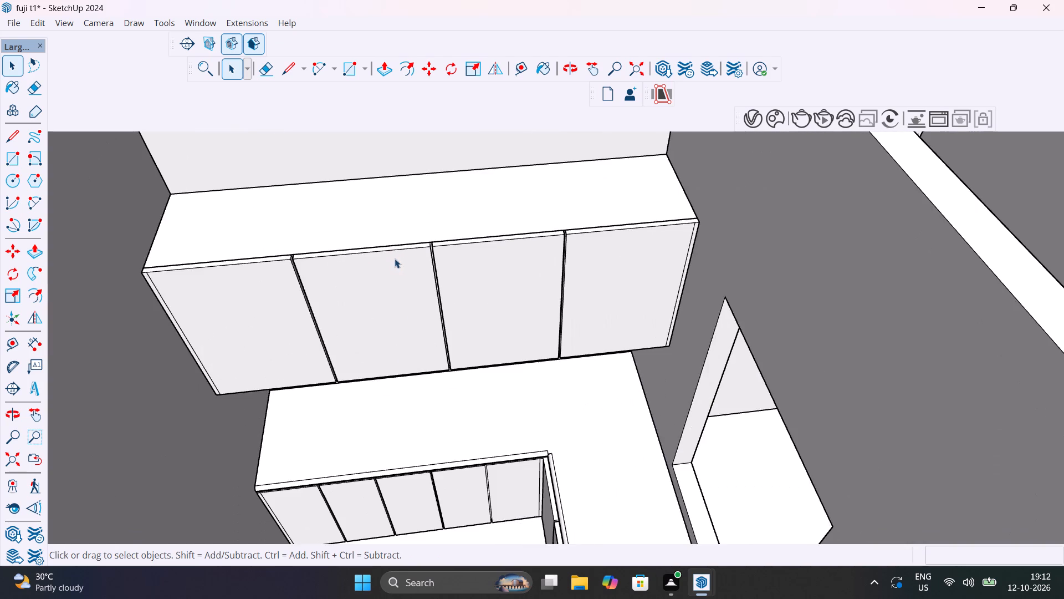
{"action": "middle_click_drag", "start_coordinate": [406, 262], "coordinate": [478, 140]}
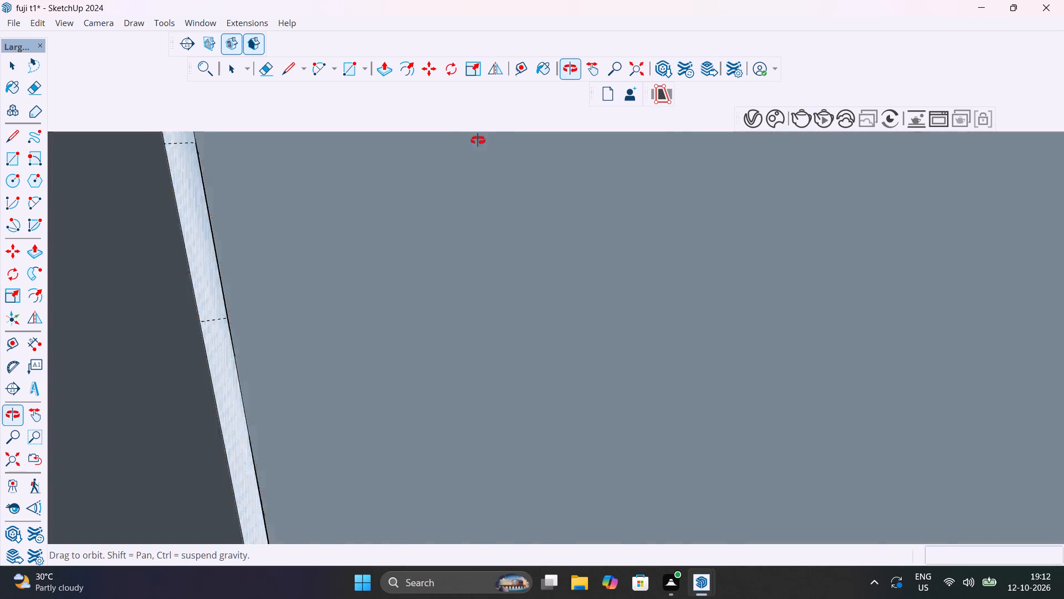
{"action": "middle_click_drag", "start_coordinate": [478, 140], "coordinate": [432, 152]}
{"action": "scroll", "coordinate": [475, 271], "scroll_direction": "down", "scroll_amount": 7}
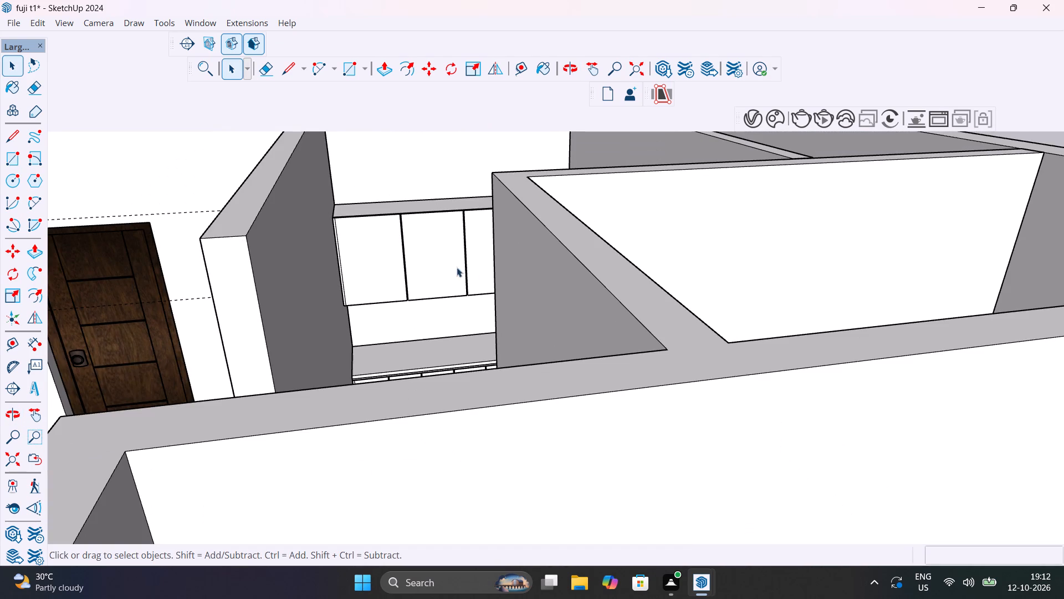
{"action": "middle_click_drag", "start_coordinate": [458, 273], "coordinate": [479, 347]}
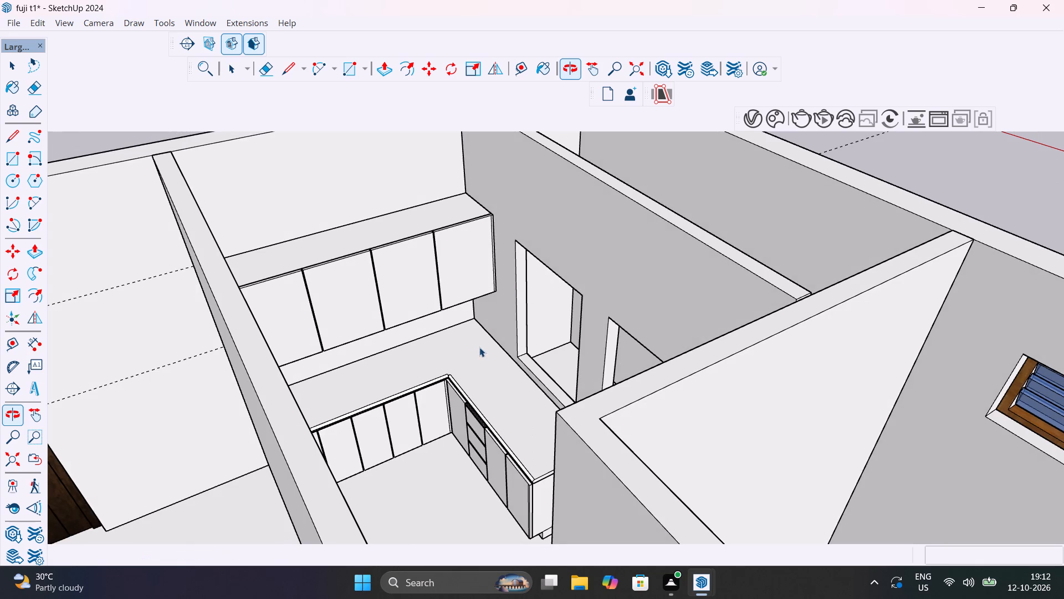
{"action": "scroll", "coordinate": [451, 324], "scroll_direction": "down", "scroll_amount": 7}
{"action": "middle_click_drag", "start_coordinate": [446, 320], "coordinate": [385, 281], "text": "shift"}
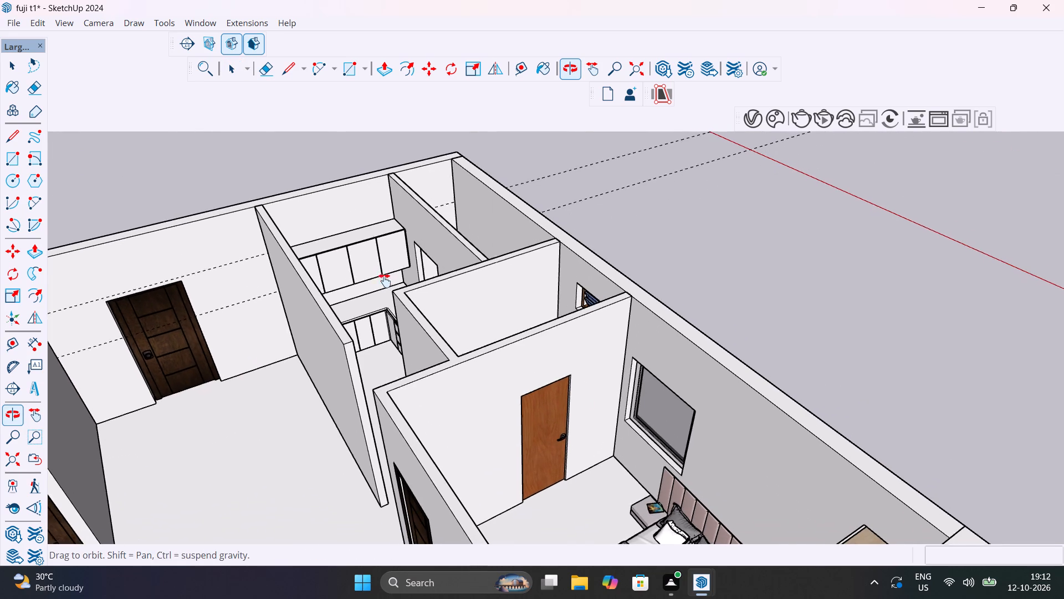
{"action": "middle_click_drag", "start_coordinate": [385, 281], "coordinate": [385, 280], "text": "shift"}
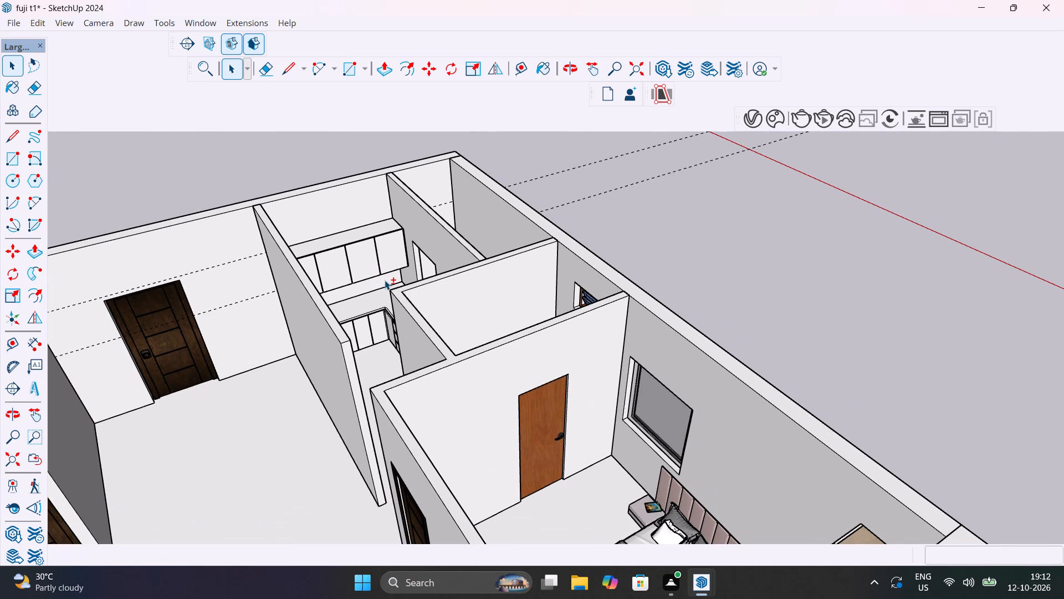
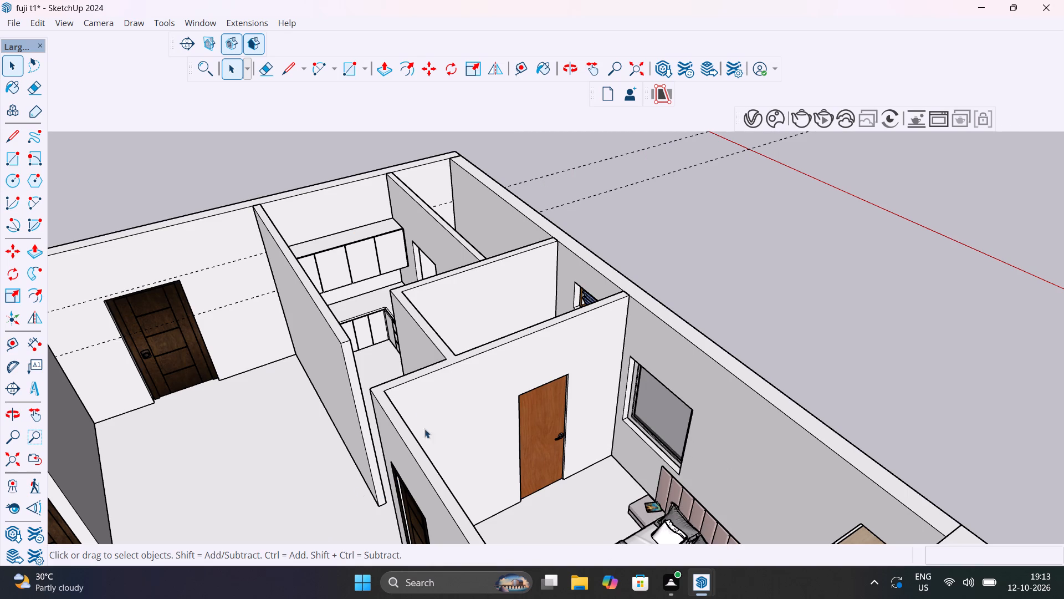
Examine the whole apartment model from all sides, including the kitchen cabinets, bedrooms, dining area and balcony side.
{"action": "scroll", "coordinate": [408, 389], "scroll_direction": "down", "scroll_amount": 5}
{"action": "scroll", "coordinate": [387, 257], "scroll_direction": "up", "scroll_amount": 10}
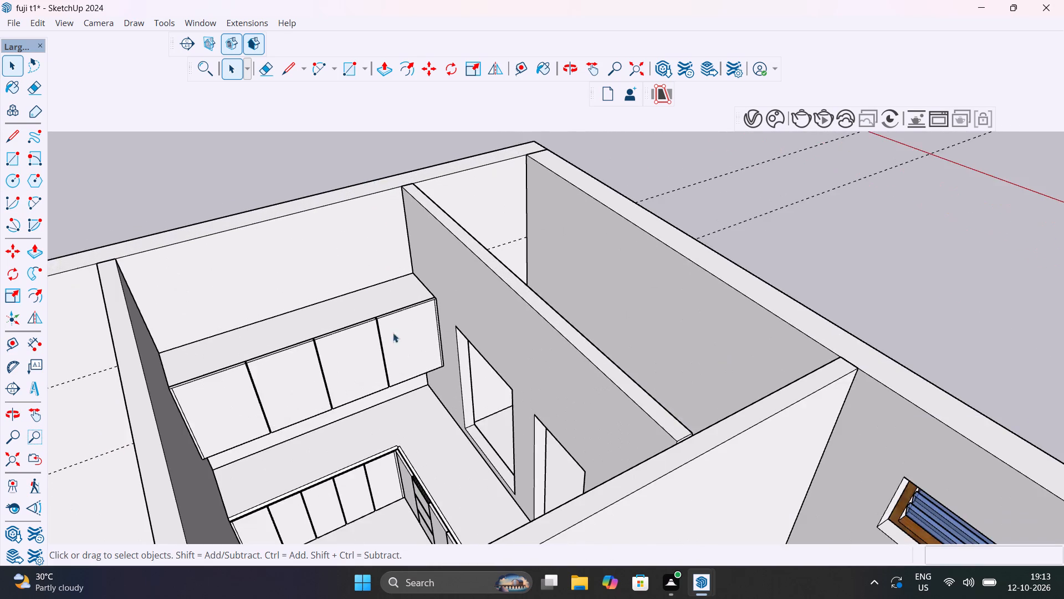
{"action": "scroll", "coordinate": [407, 334], "scroll_direction": "up", "scroll_amount": 1}
{"action": "middle_click_drag", "start_coordinate": [199, 352], "coordinate": [158, 366]}
{"action": "scroll", "coordinate": [315, 375], "scroll_direction": "down", "scroll_amount": 20}
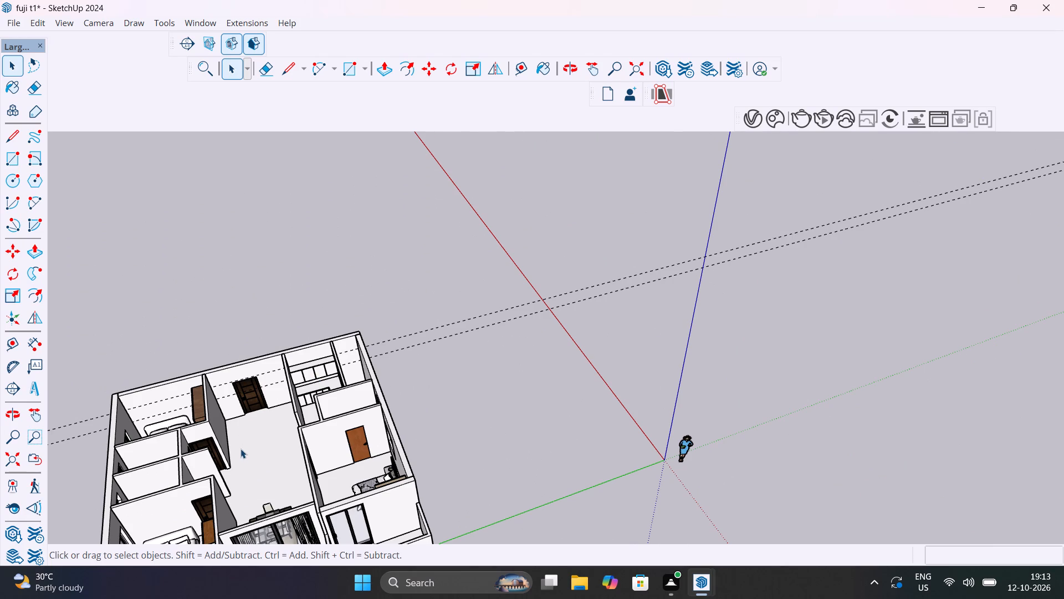
{"action": "middle_click_drag", "start_coordinate": [245, 449], "coordinate": [225, 304], "text": "shift"}
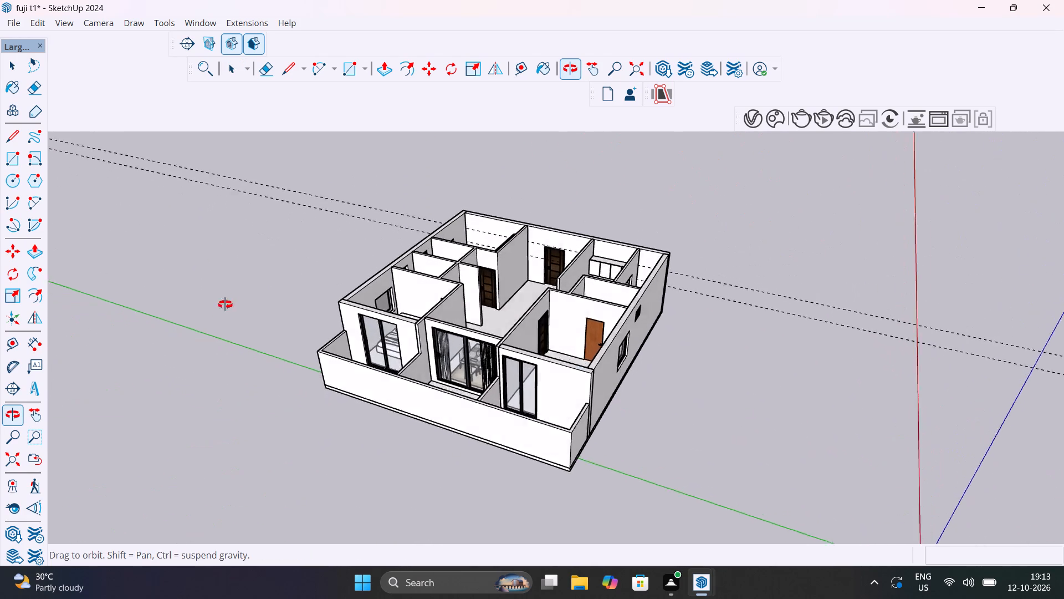
{"action": "middle_click_drag", "start_coordinate": [225, 304], "coordinate": [190, 425], "text": "shift"}
{"action": "scroll", "coordinate": [458, 265], "scroll_direction": "up", "scroll_amount": 11}
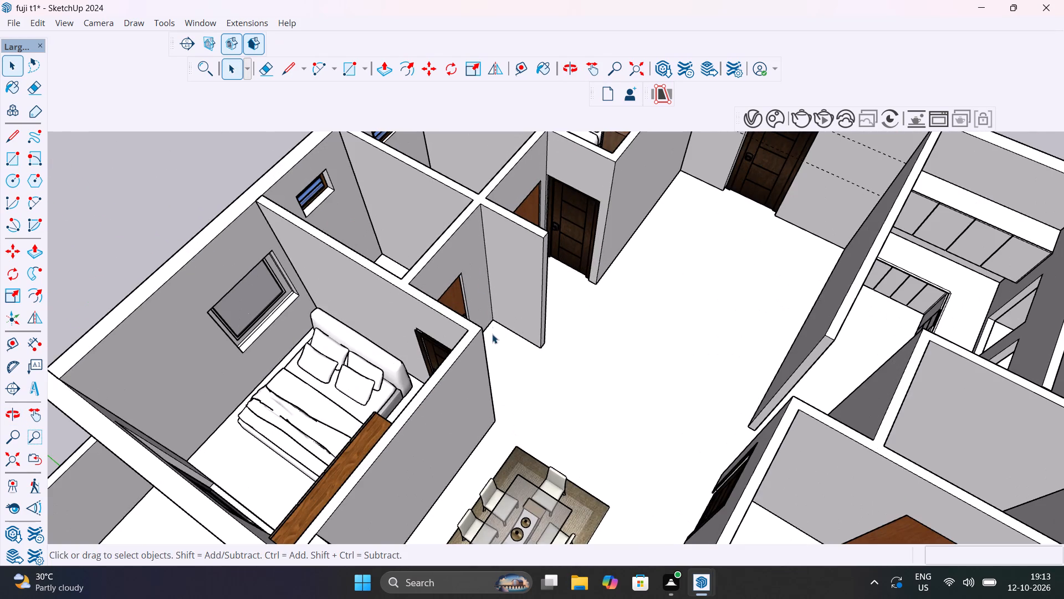
{"action": "middle_click_drag", "start_coordinate": [493, 337], "coordinate": [55, 312]}
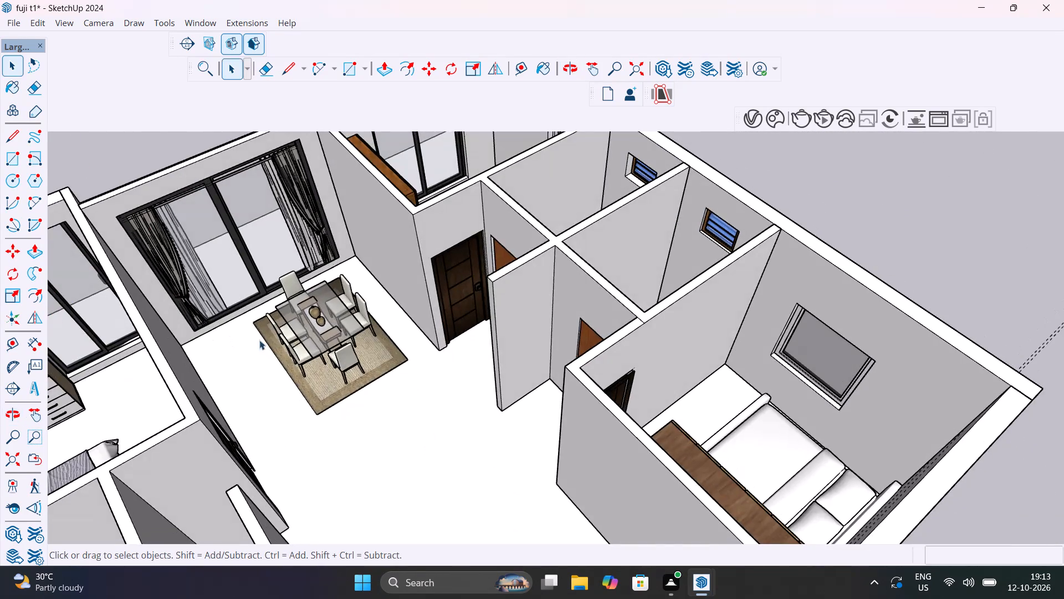
{"action": "scroll", "coordinate": [274, 342], "scroll_direction": "down", "scroll_amount": 6}
{"action": "middle_click_drag", "start_coordinate": [408, 359], "coordinate": [190, 448]}
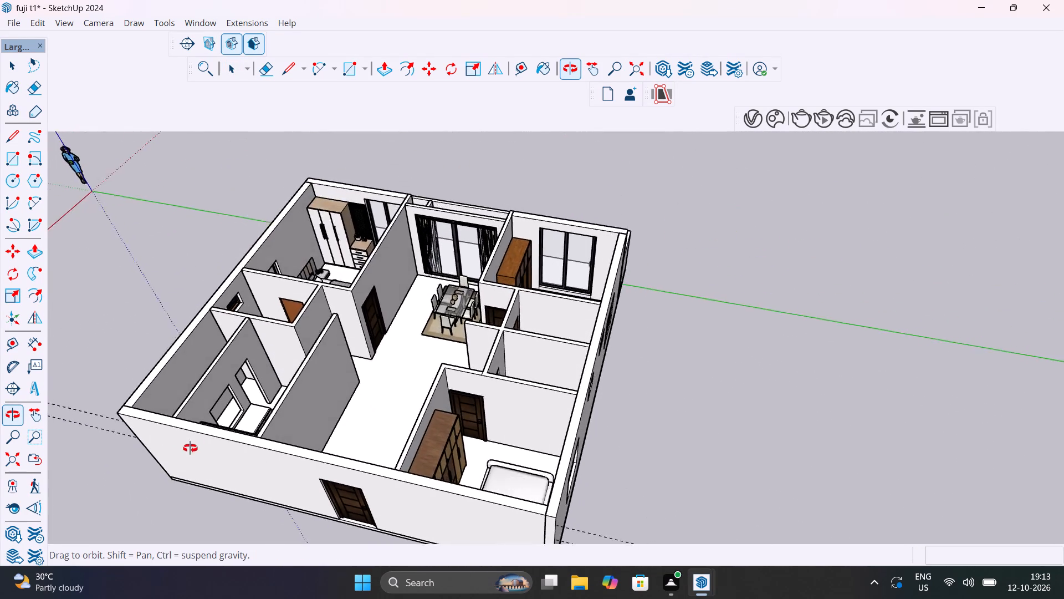
{"action": "middle_click_drag", "start_coordinate": [190, 448], "coordinate": [42, 472]}
{"action": "scroll", "coordinate": [502, 321], "scroll_direction": "down", "scroll_amount": 6}
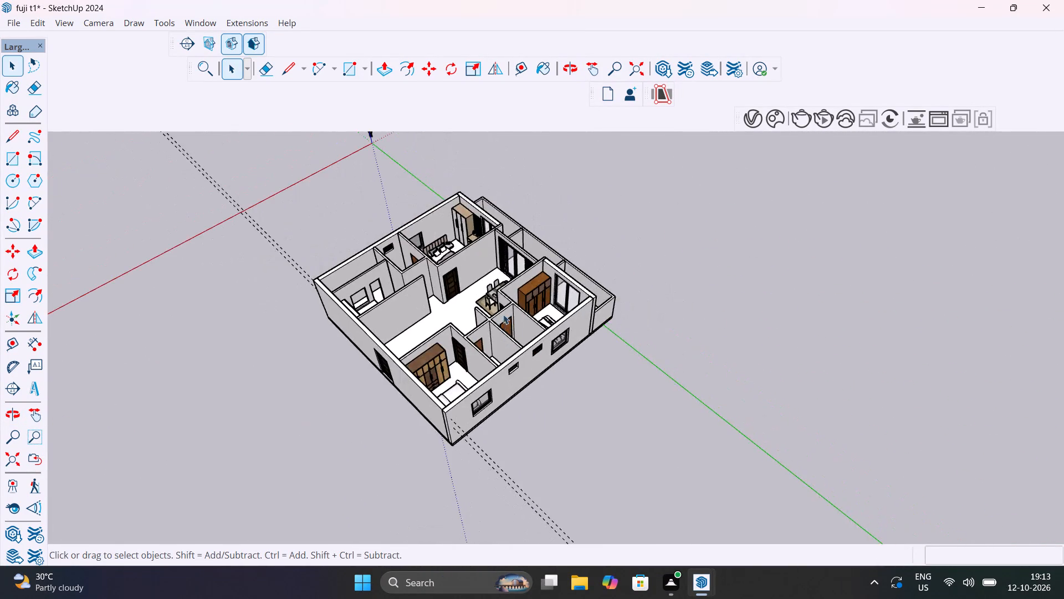
{"action": "middle_click_drag", "start_coordinate": [501, 313], "coordinate": [154, 366]}
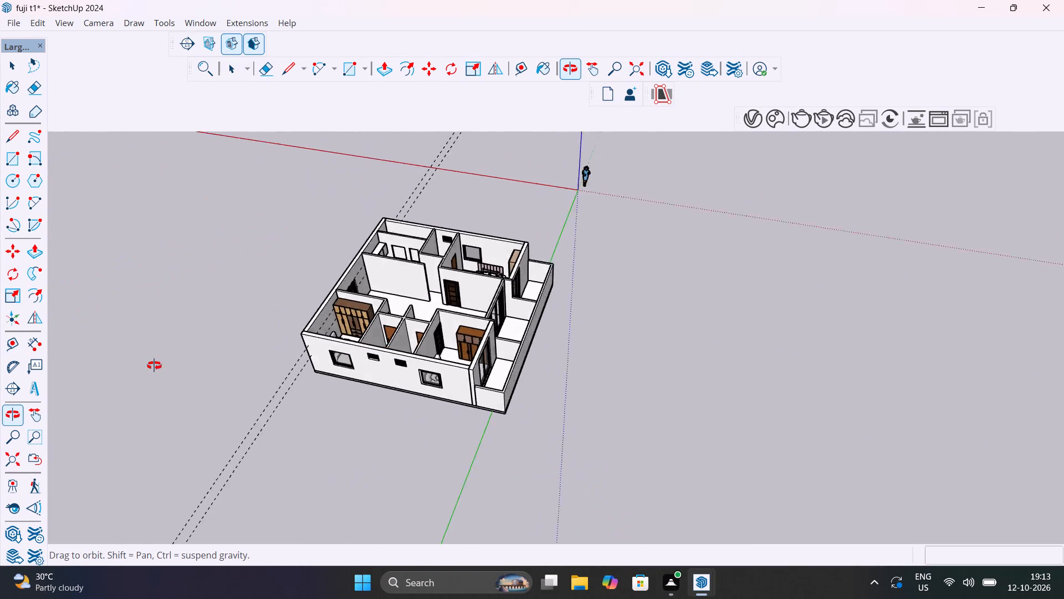
{"action": "middle_click_drag", "start_coordinate": [154, 366], "coordinate": [141, 364]}
{"action": "scroll", "coordinate": [489, 280], "scroll_direction": "up", "scroll_amount": 10}
{"action": "middle_click_drag", "start_coordinate": [536, 293], "coordinate": [331, 275]}
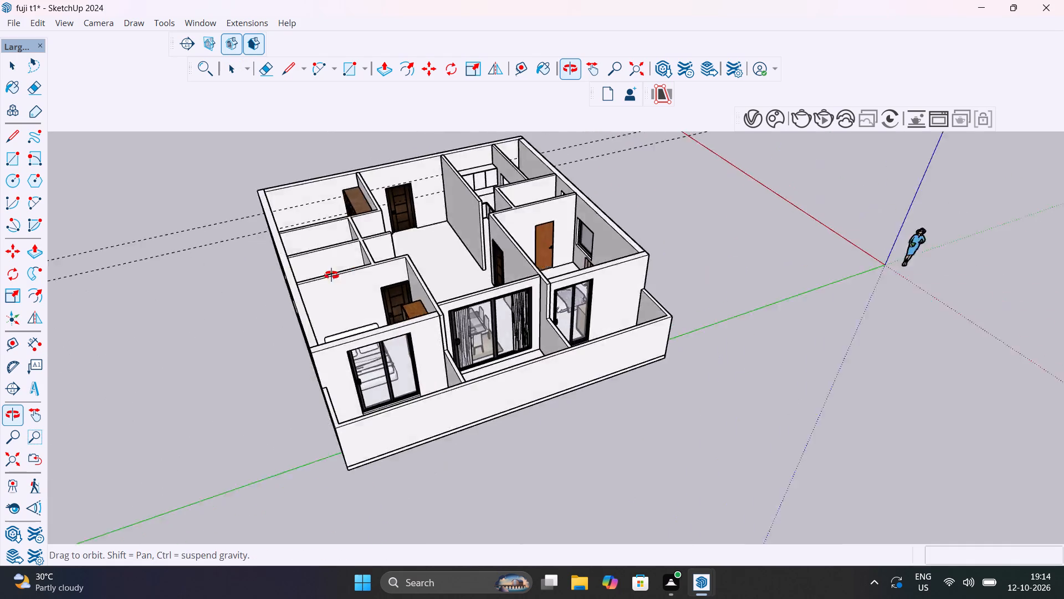
{"action": "middle_click_drag", "start_coordinate": [331, 275], "coordinate": [88, 425]}
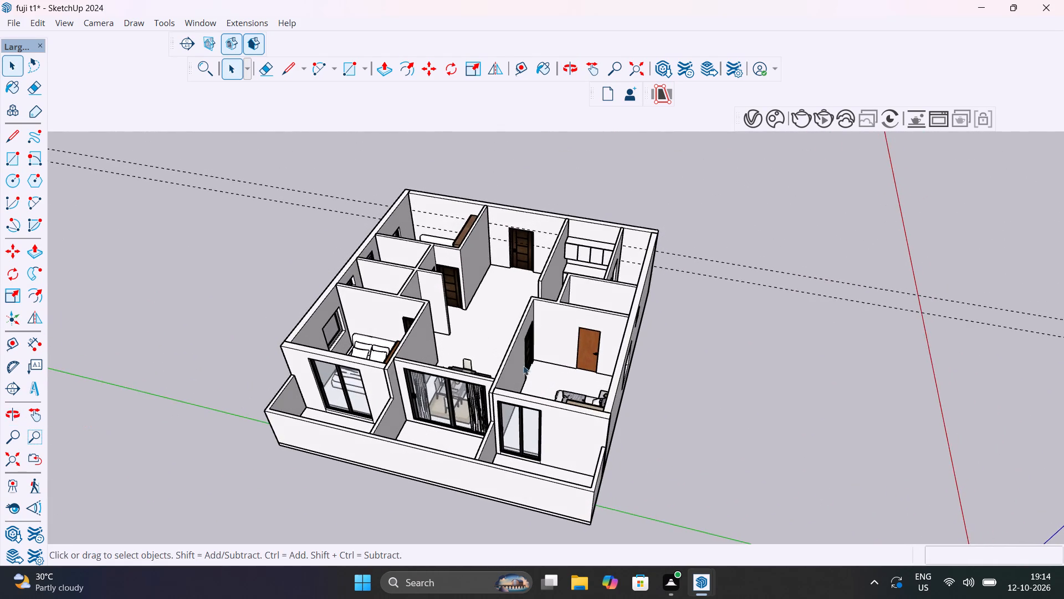
{"action": "scroll", "coordinate": [543, 349], "scroll_direction": "up", "scroll_amount": 4}
{"action": "middle_click_drag", "start_coordinate": [572, 356], "coordinate": [339, 348]}
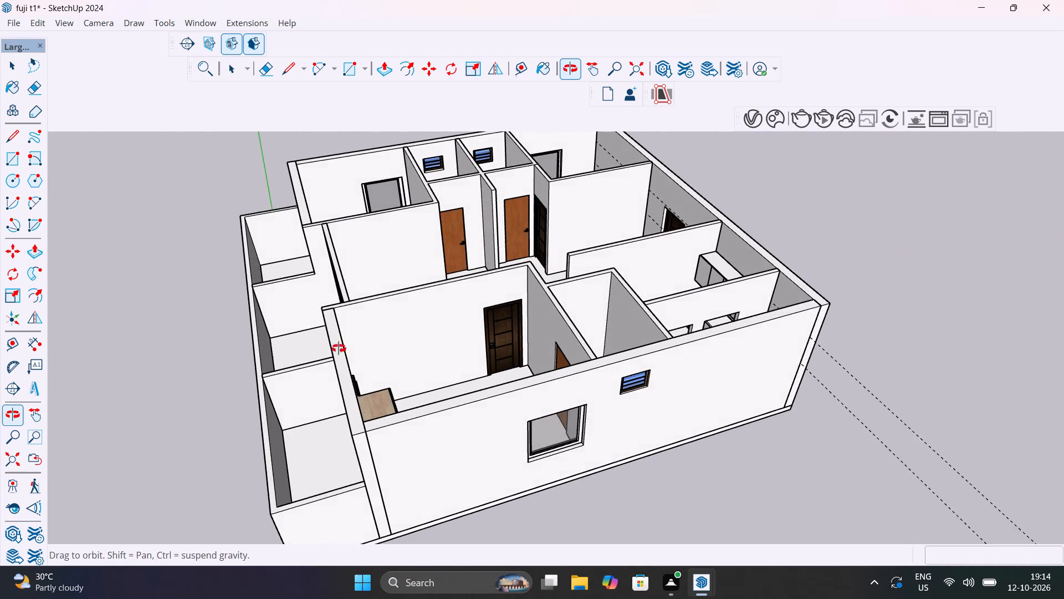
{"action": "middle_click_drag", "start_coordinate": [339, 348], "coordinate": [809, 375]}
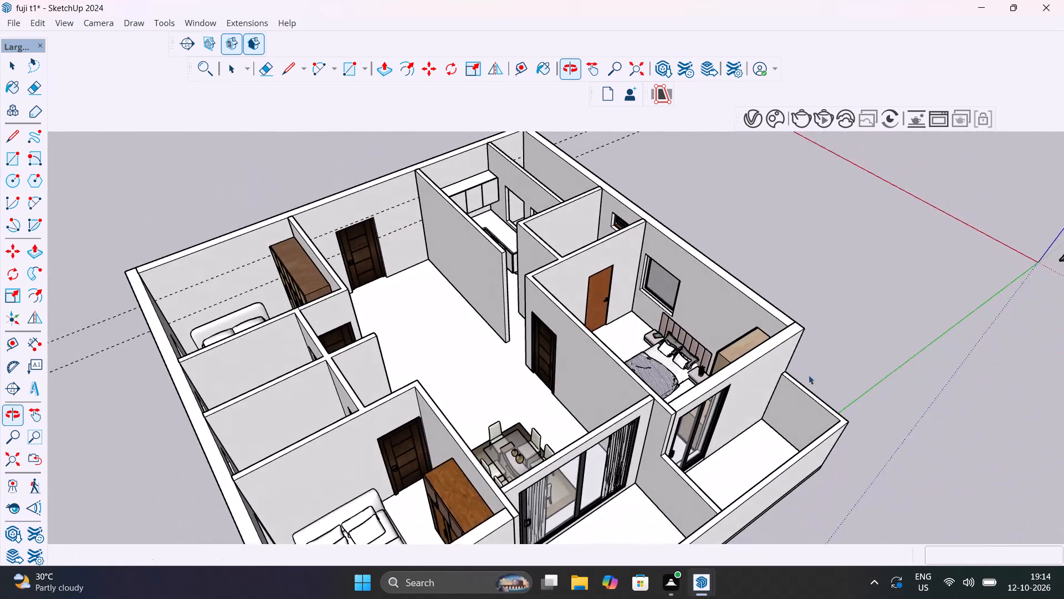
{"action": "scroll", "coordinate": [558, 344], "scroll_direction": "down", "scroll_amount": 5}
{"action": "middle_click_drag", "start_coordinate": [585, 356], "coordinate": [668, 290]}
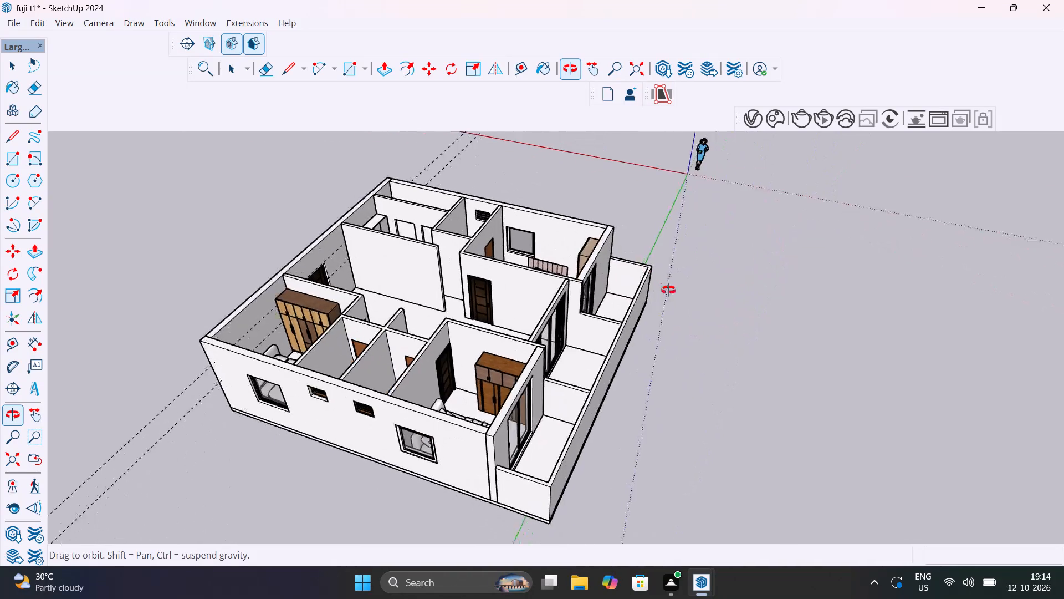
{"action": "middle_click_drag", "start_coordinate": [668, 290], "coordinate": [483, 302]}
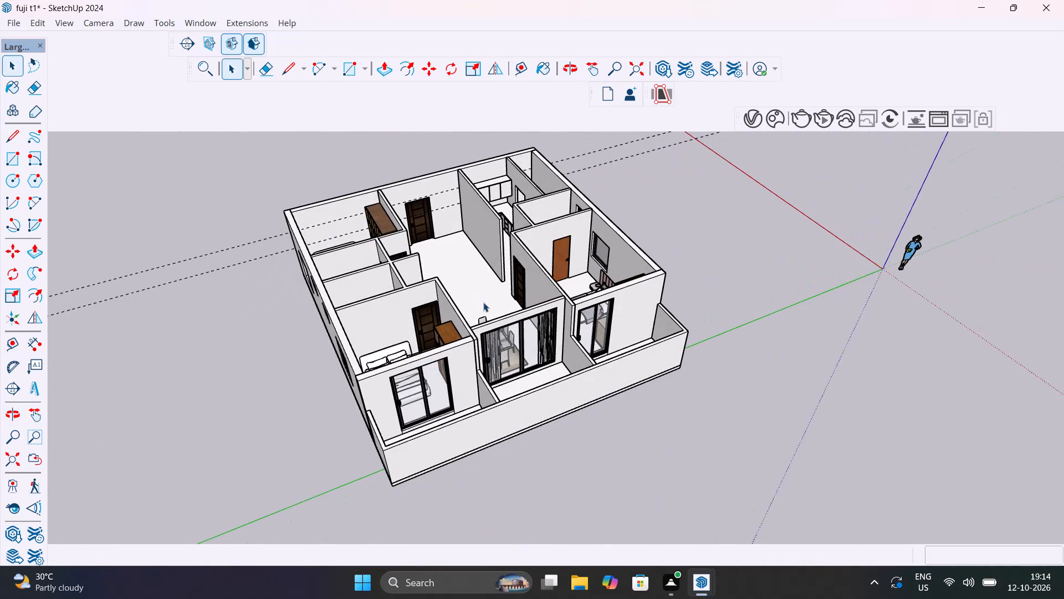
Delete all the construction guides from the apartment model.
{"action": "left_click", "coordinate": [45, 23]}
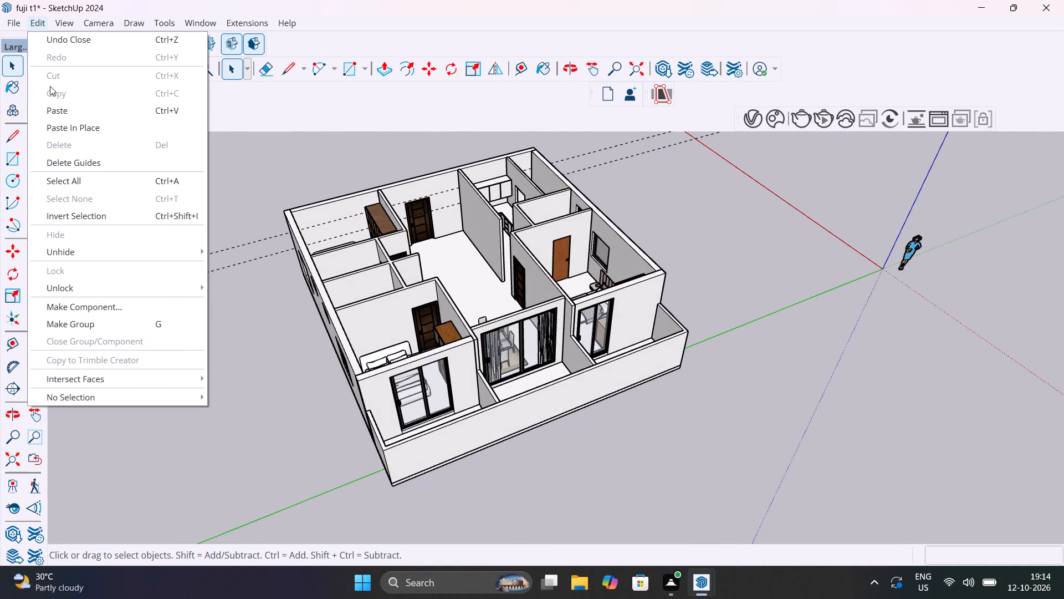
{"action": "left_click", "coordinate": [93, 162]}
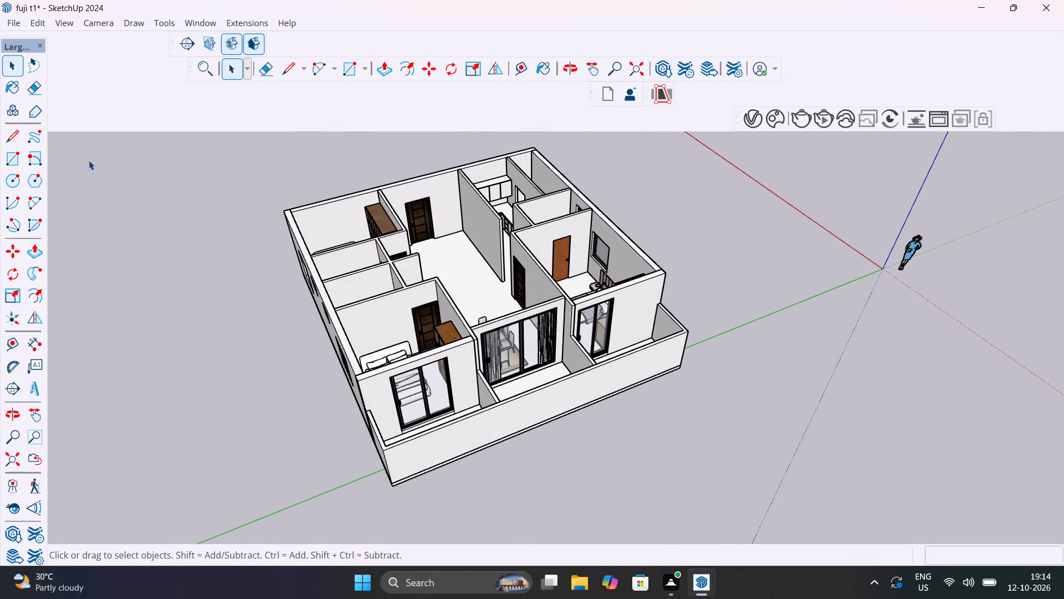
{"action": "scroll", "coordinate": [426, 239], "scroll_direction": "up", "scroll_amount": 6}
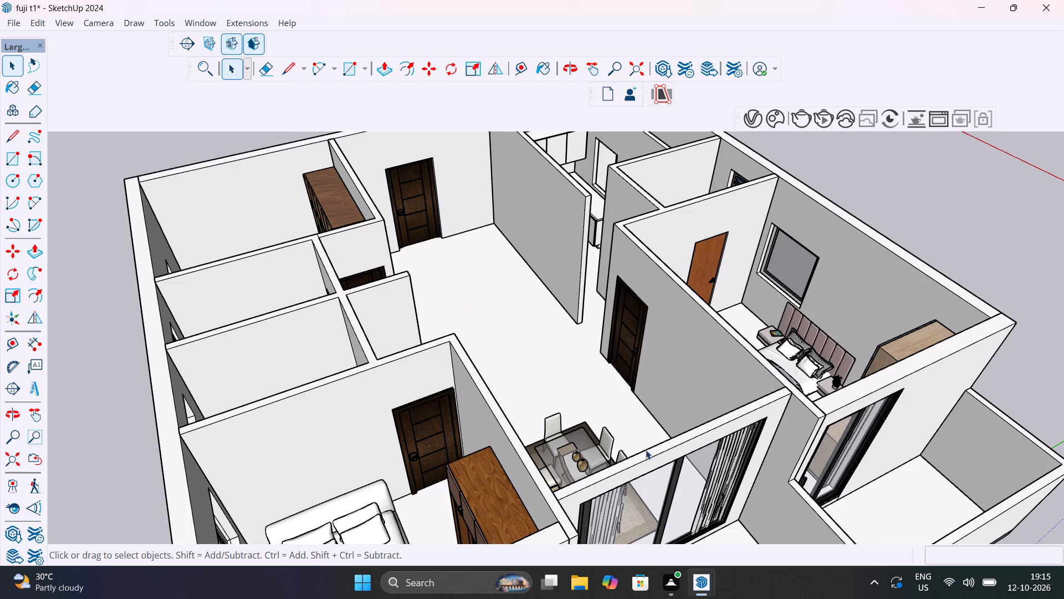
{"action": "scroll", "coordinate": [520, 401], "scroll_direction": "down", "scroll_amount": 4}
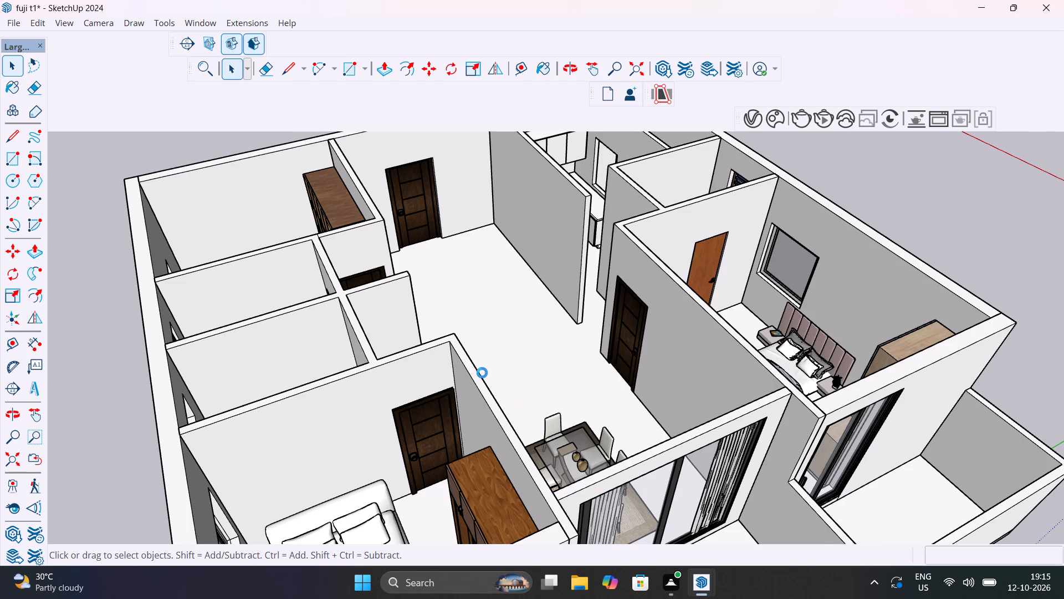
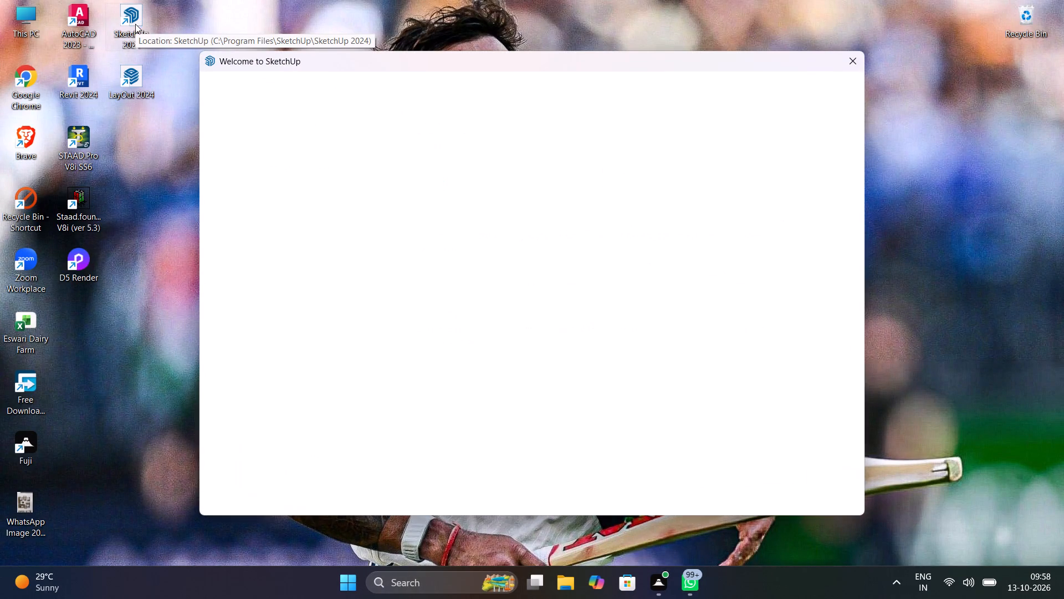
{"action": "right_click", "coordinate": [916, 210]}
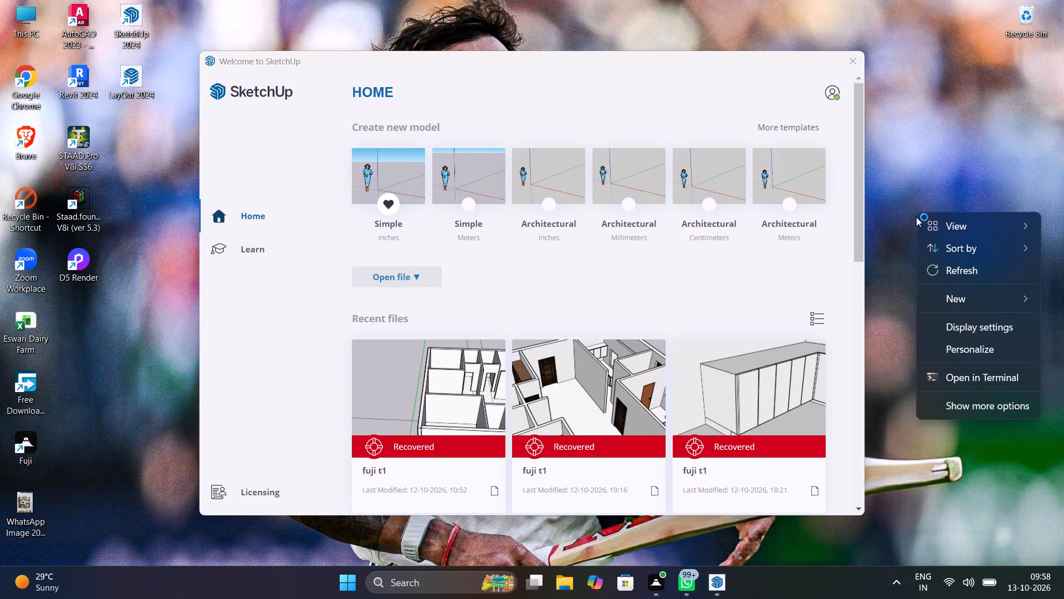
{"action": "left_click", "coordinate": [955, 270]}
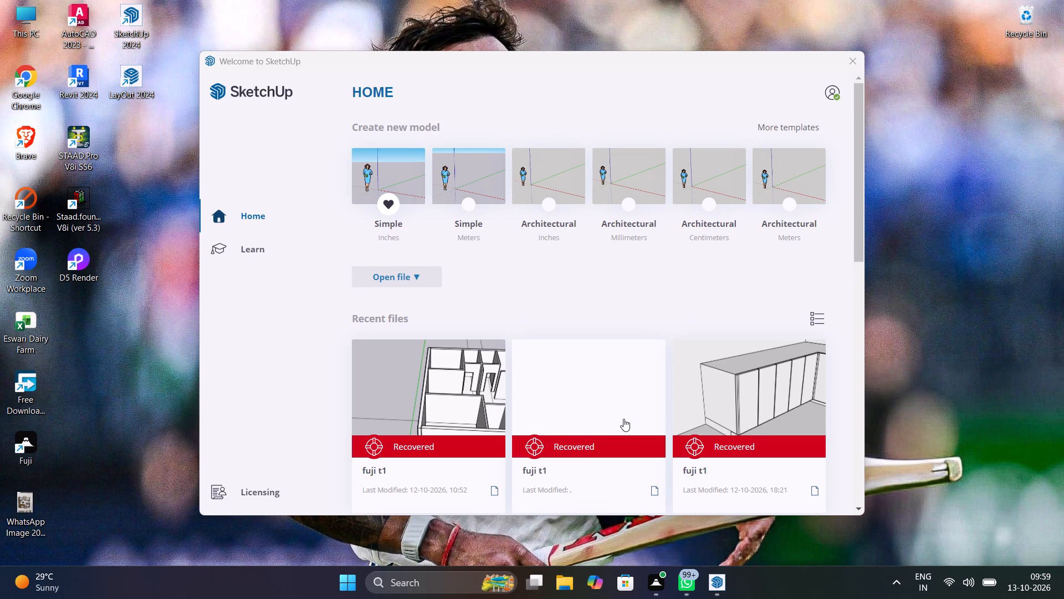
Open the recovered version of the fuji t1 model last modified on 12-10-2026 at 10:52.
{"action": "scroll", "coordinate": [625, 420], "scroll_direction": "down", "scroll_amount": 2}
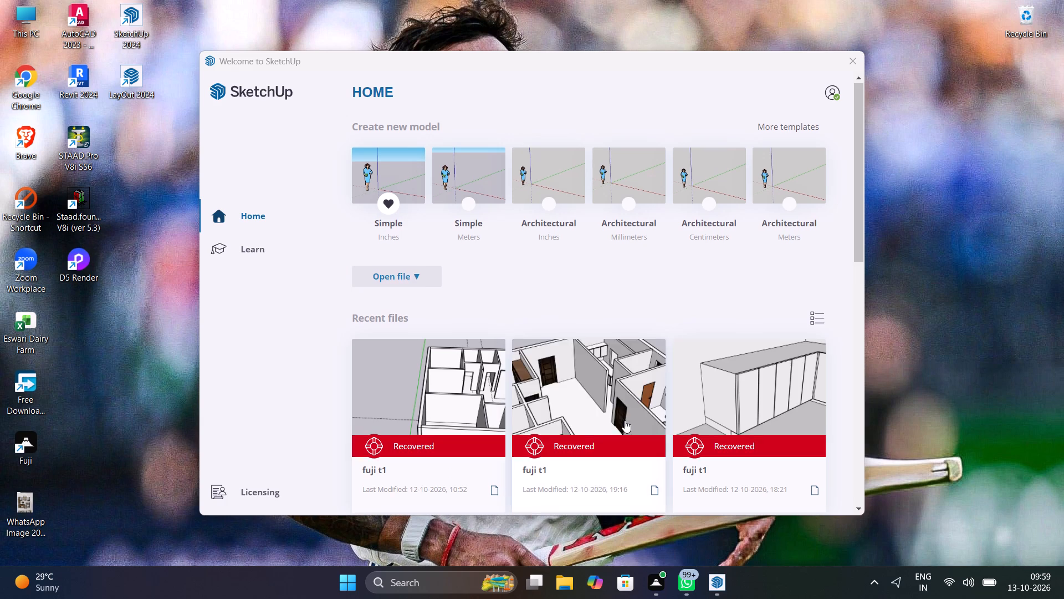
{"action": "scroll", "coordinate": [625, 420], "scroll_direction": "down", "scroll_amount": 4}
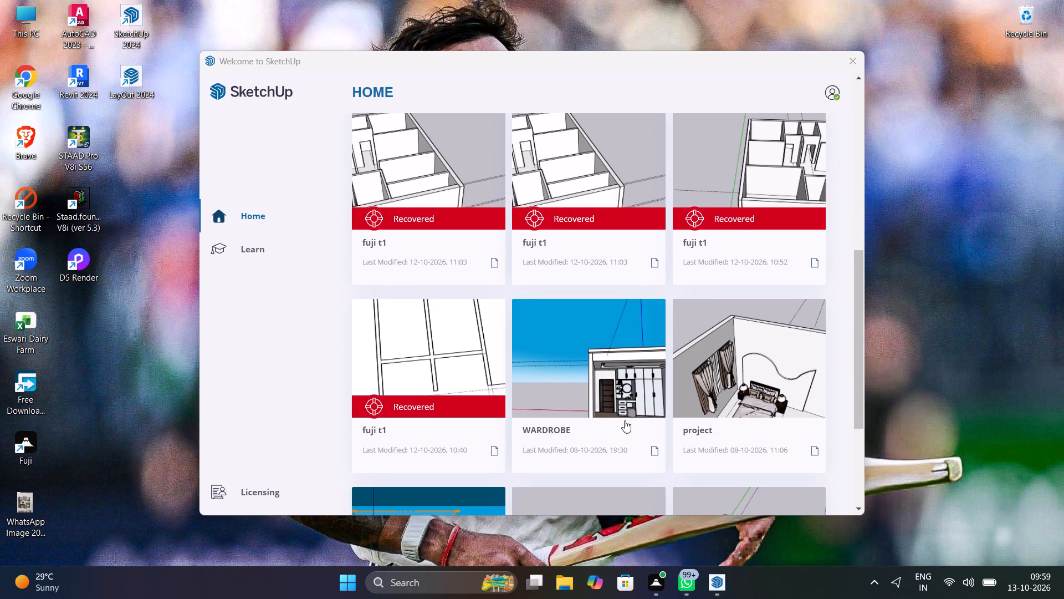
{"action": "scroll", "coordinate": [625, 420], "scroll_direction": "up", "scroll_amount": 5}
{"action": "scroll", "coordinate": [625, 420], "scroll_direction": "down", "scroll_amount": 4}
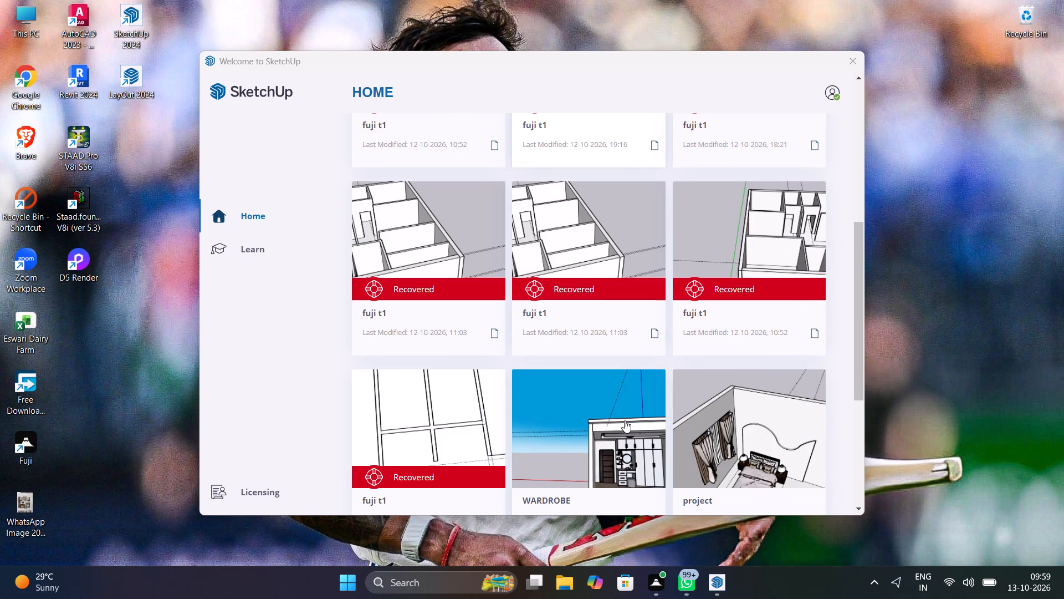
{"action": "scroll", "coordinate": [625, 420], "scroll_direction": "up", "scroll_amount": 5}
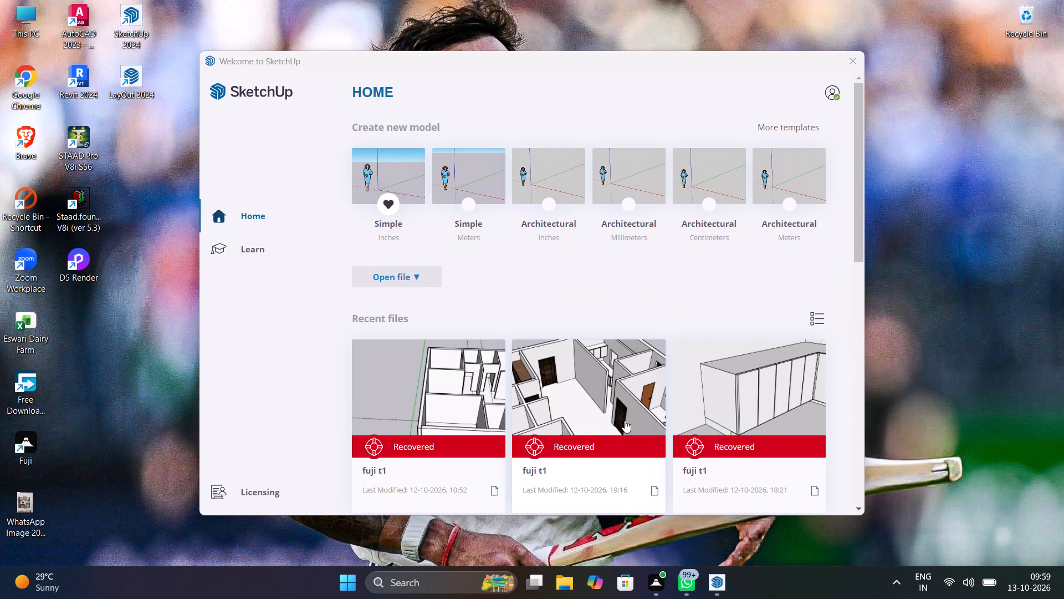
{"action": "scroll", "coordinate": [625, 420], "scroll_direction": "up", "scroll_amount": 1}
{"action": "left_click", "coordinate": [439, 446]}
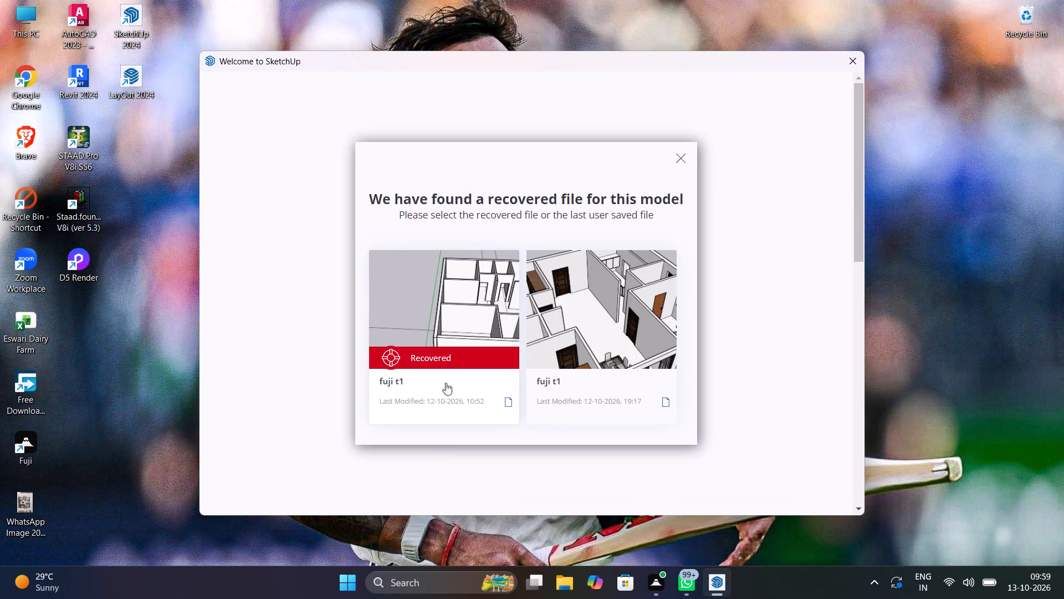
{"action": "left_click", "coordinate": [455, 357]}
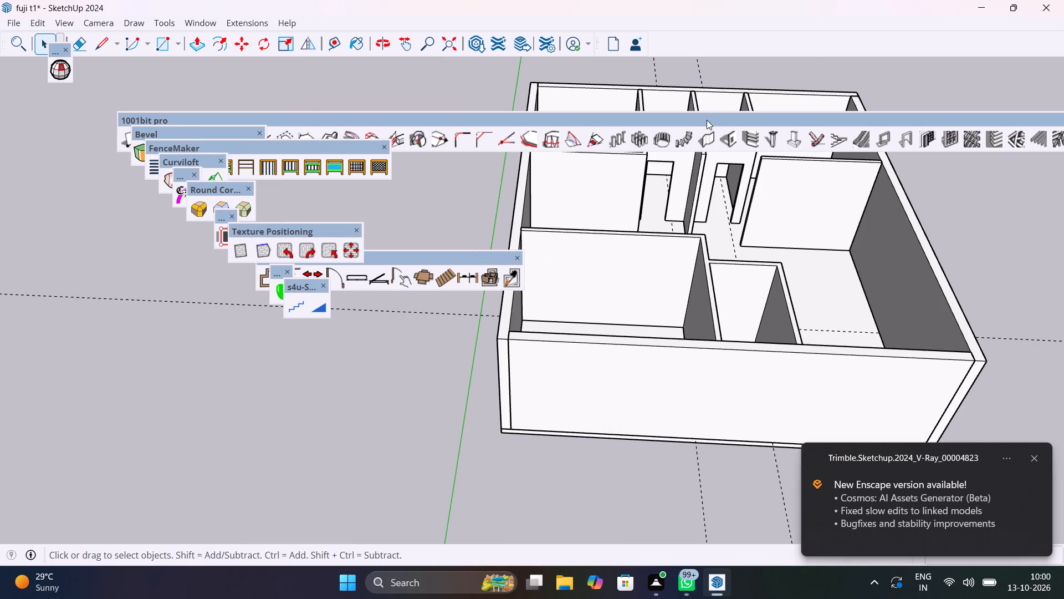
Clear all the floating extension toolbars off the model view, including 1001bit pro, FenceMaker, Bevel, Curviloft, Texture Positioning and Dibac.
{"action": "left_click_drag", "start_coordinate": [707, 120], "coordinate": [444, 192]}
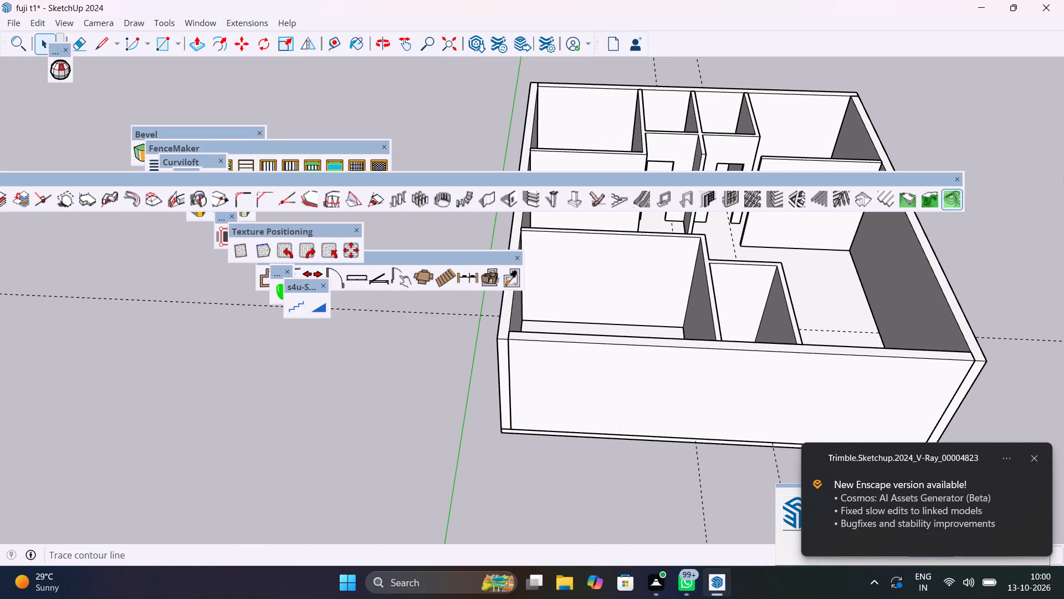
{"action": "left_click", "coordinate": [954, 180]}
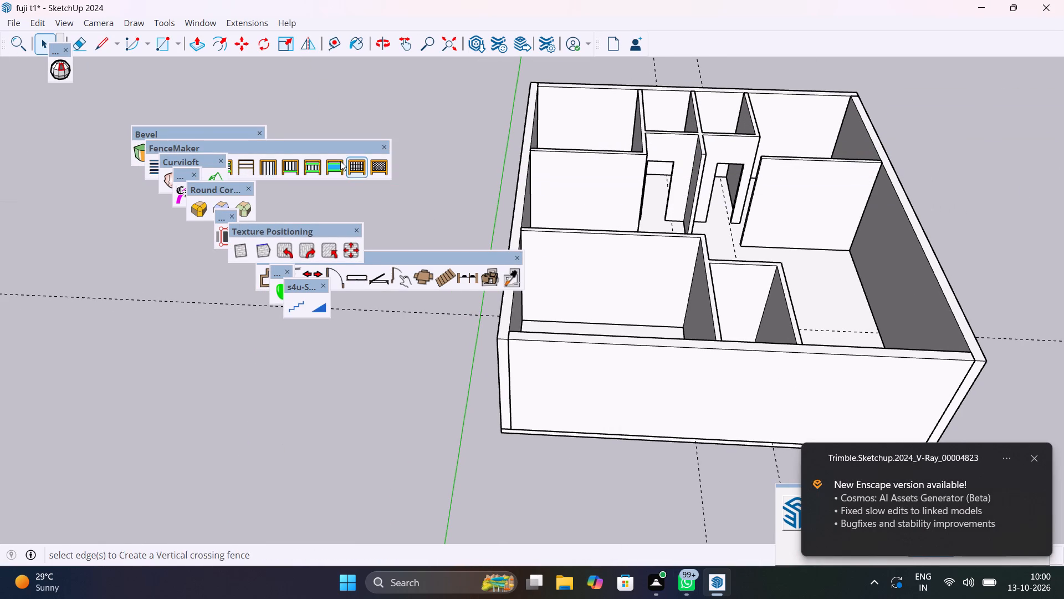
{"action": "left_click", "coordinate": [385, 146]}
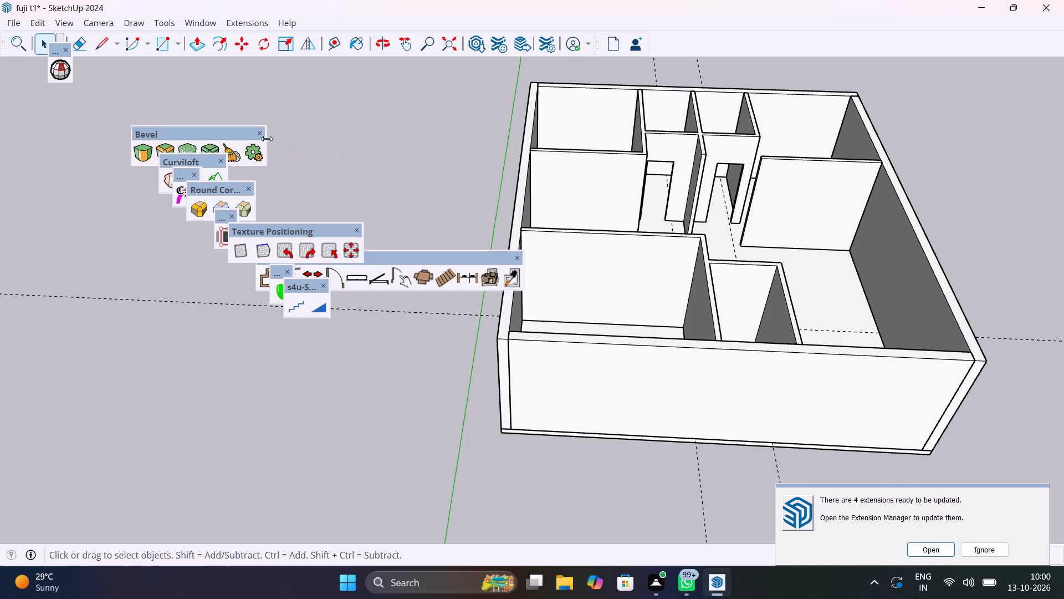
{"action": "left_click", "coordinate": [259, 135]}
{"action": "left_click", "coordinate": [218, 161]}
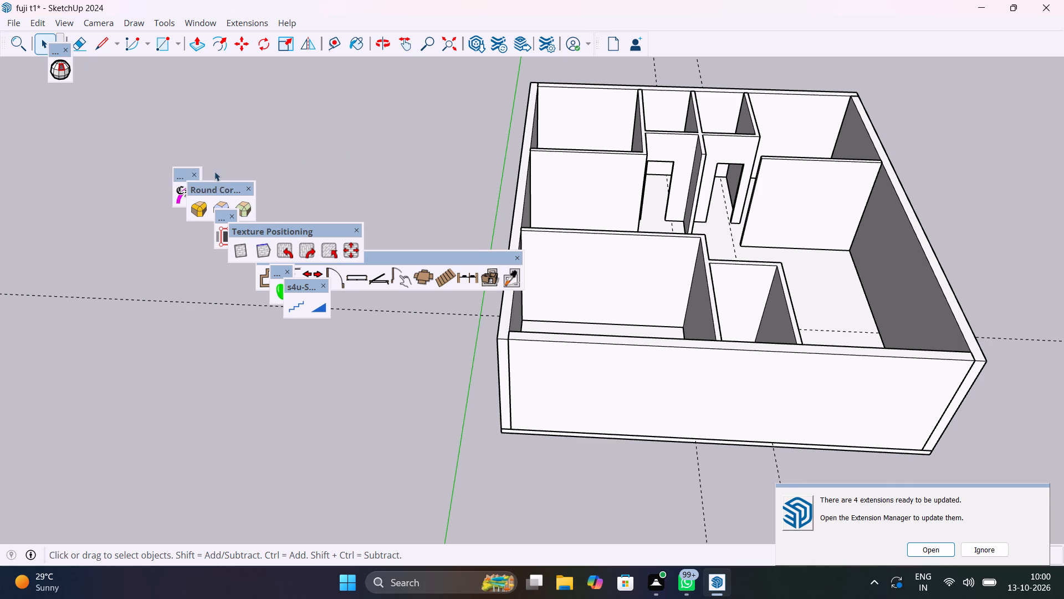
{"action": "left_click", "coordinate": [249, 190]}
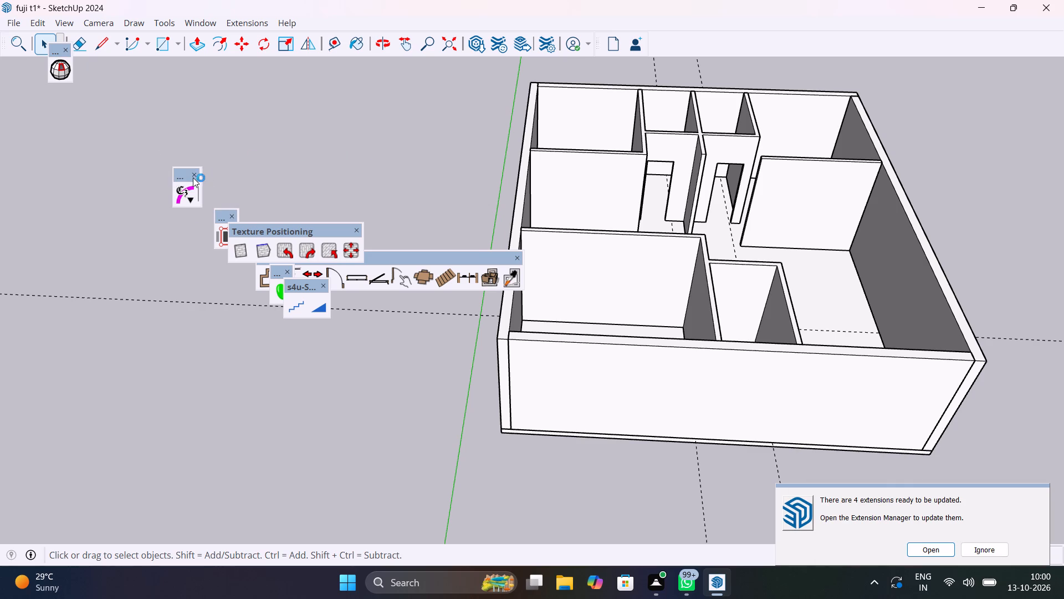
{"action": "left_click", "coordinate": [193, 177]}
{"action": "left_click", "coordinate": [232, 216]}
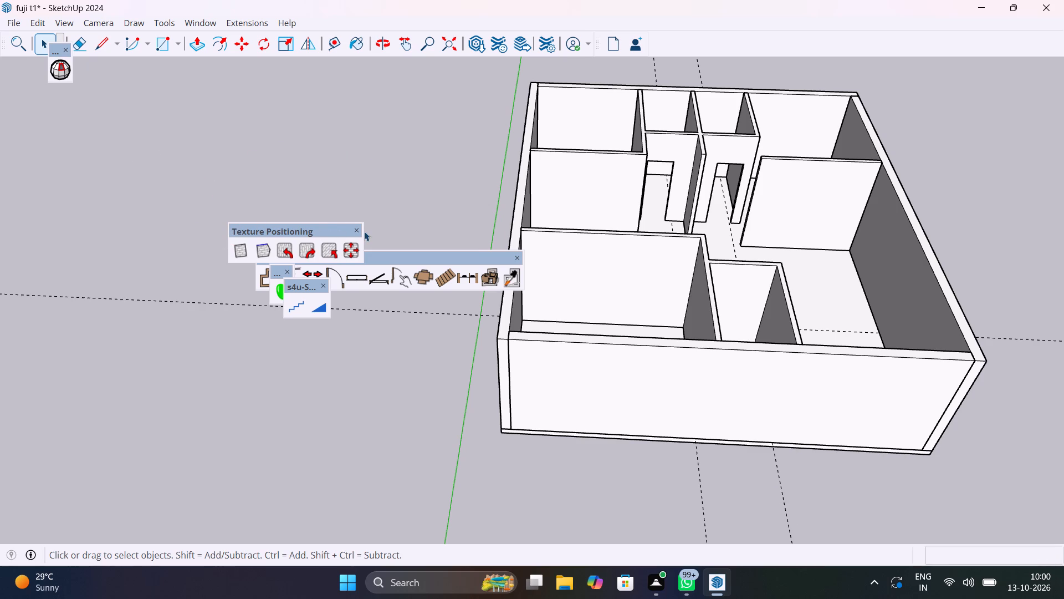
{"action": "left_click", "coordinate": [359, 233]}
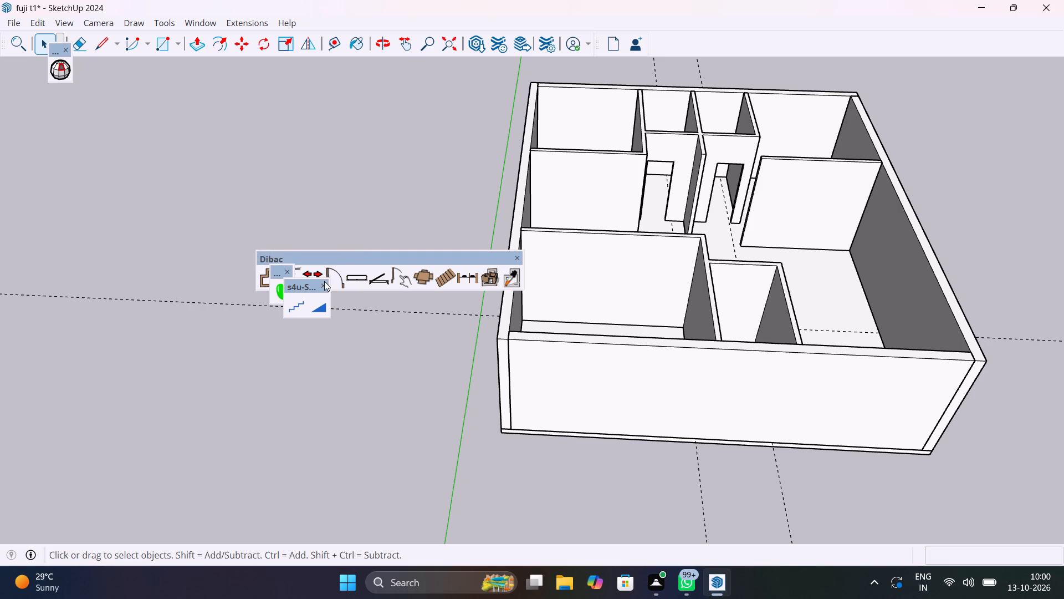
{"action": "left_click", "coordinate": [325, 285]}
{"action": "left_click", "coordinate": [287, 271]}
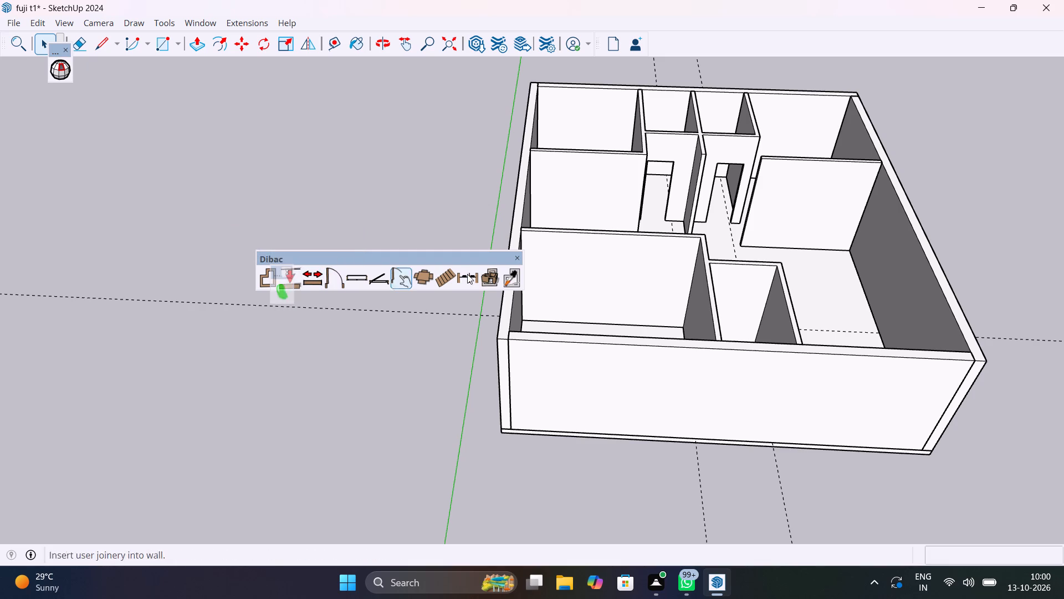
{"action": "left_click", "coordinate": [519, 259]}
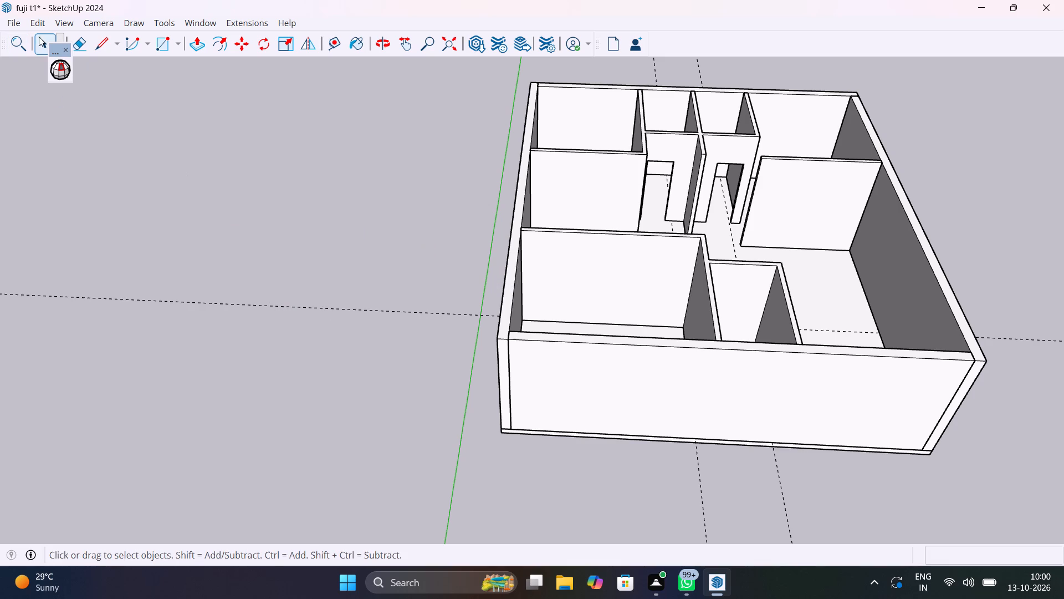
{"action": "left_click", "coordinate": [66, 54]}
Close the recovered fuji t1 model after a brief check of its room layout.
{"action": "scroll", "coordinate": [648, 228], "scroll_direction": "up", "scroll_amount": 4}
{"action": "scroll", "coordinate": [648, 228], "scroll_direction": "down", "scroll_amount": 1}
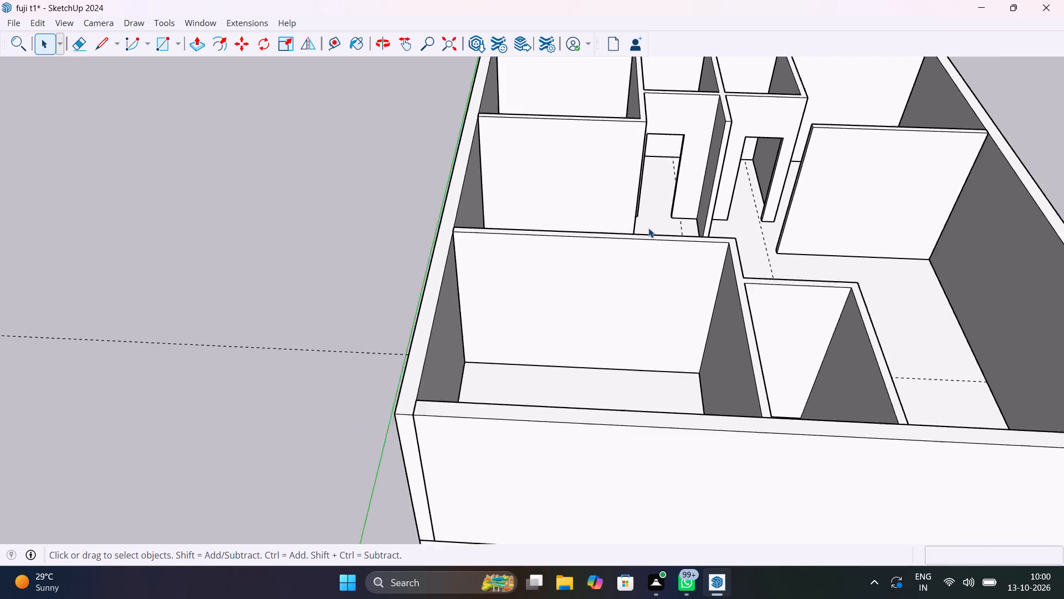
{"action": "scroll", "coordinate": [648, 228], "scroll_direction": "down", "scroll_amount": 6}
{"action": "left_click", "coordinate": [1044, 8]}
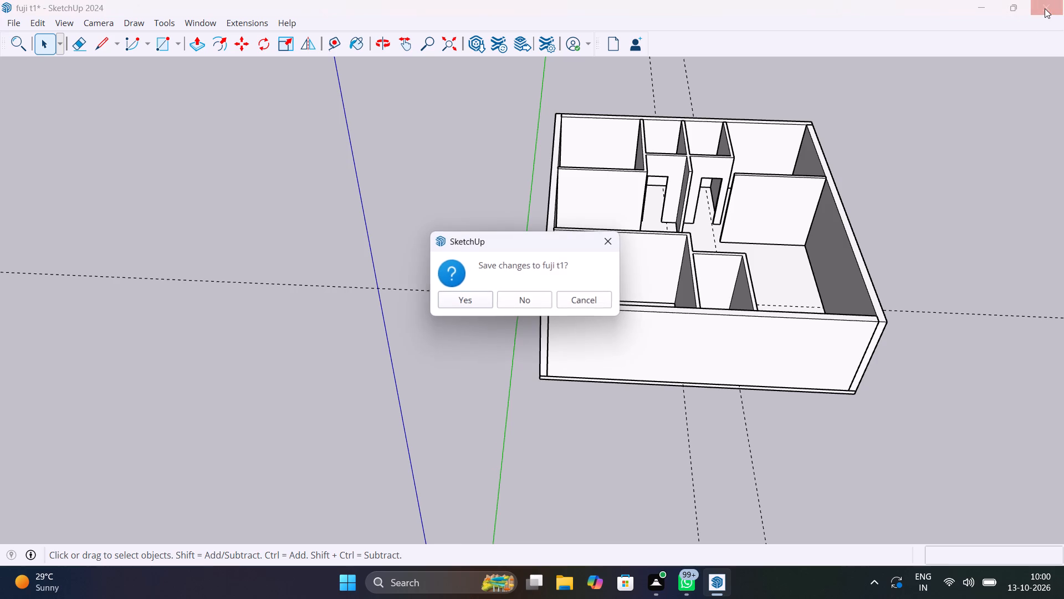
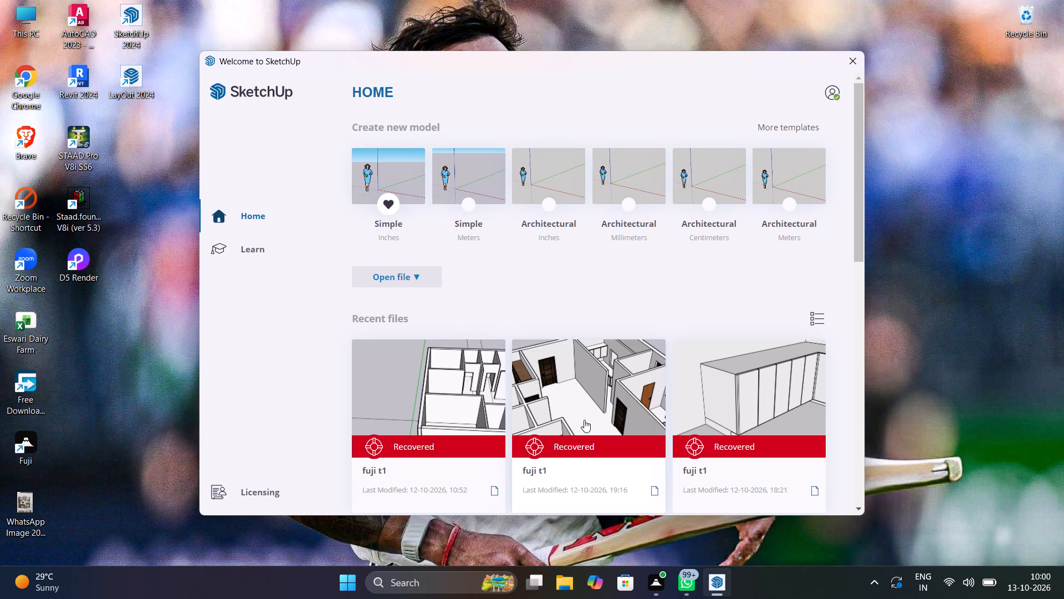
Open the recovered fuji t1 model last modified on 12-10-2026 at 19:16 from the recent files.
{"action": "left_click", "coordinate": [600, 446]}
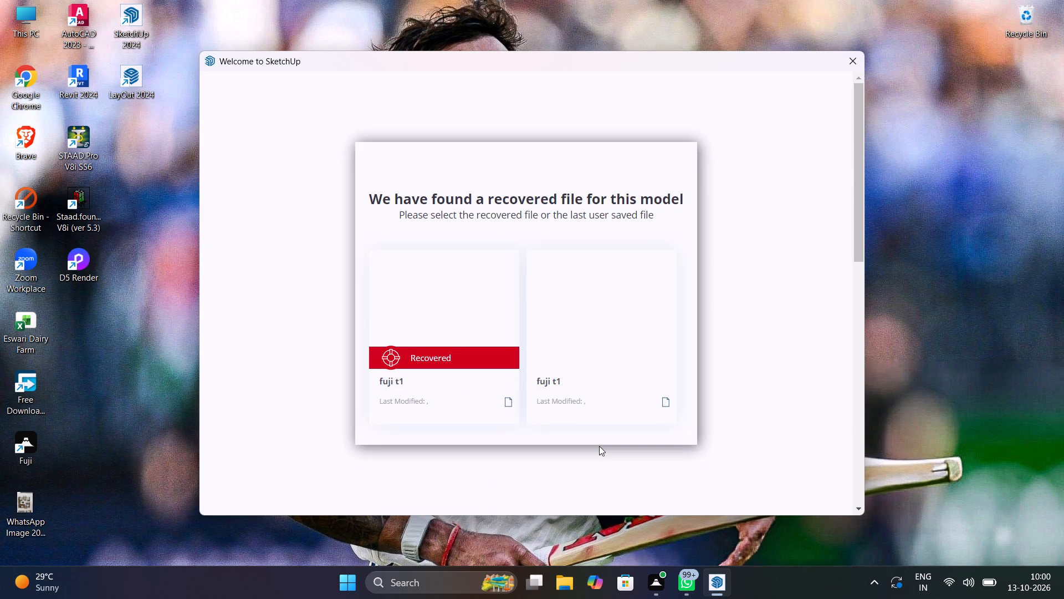
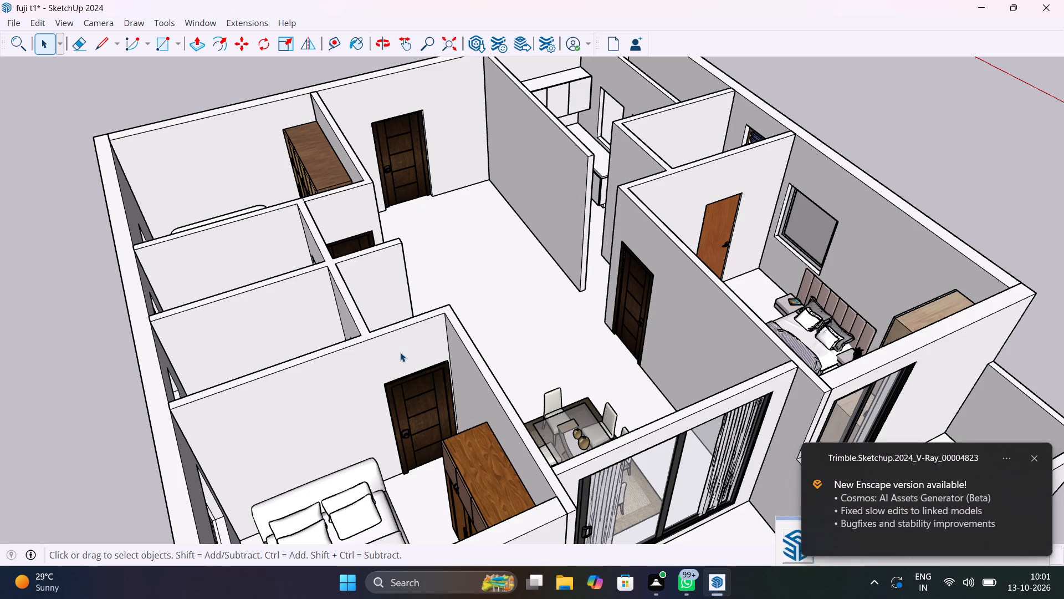
Dismiss the Enscape update notification and display the Large Tool Set.
{"action": "scroll", "coordinate": [457, 339], "scroll_direction": "down", "scroll_amount": 7}
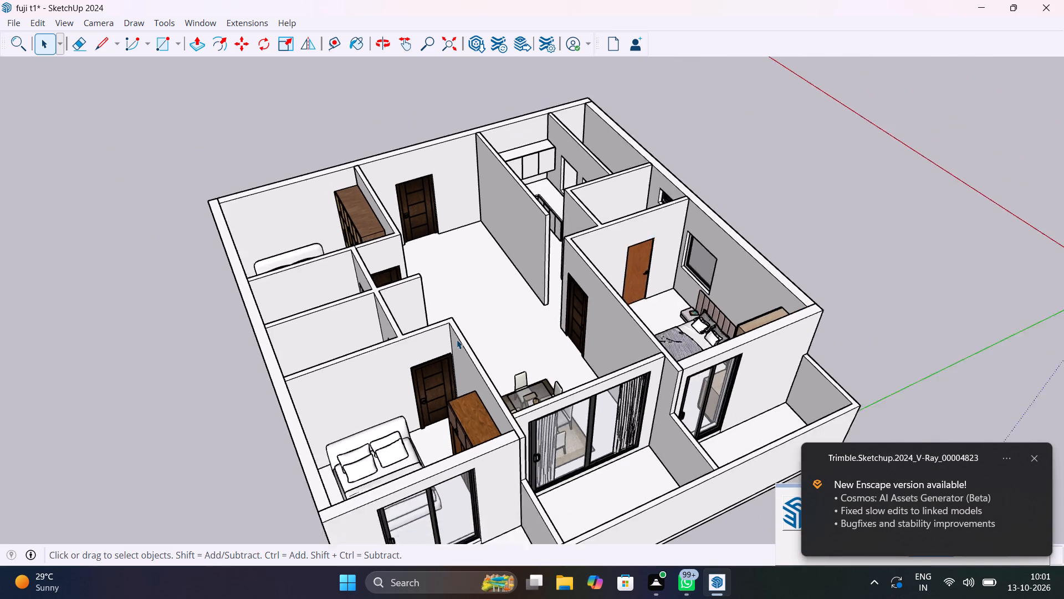
{"action": "scroll", "coordinate": [457, 339], "scroll_direction": "down", "scroll_amount": 2}
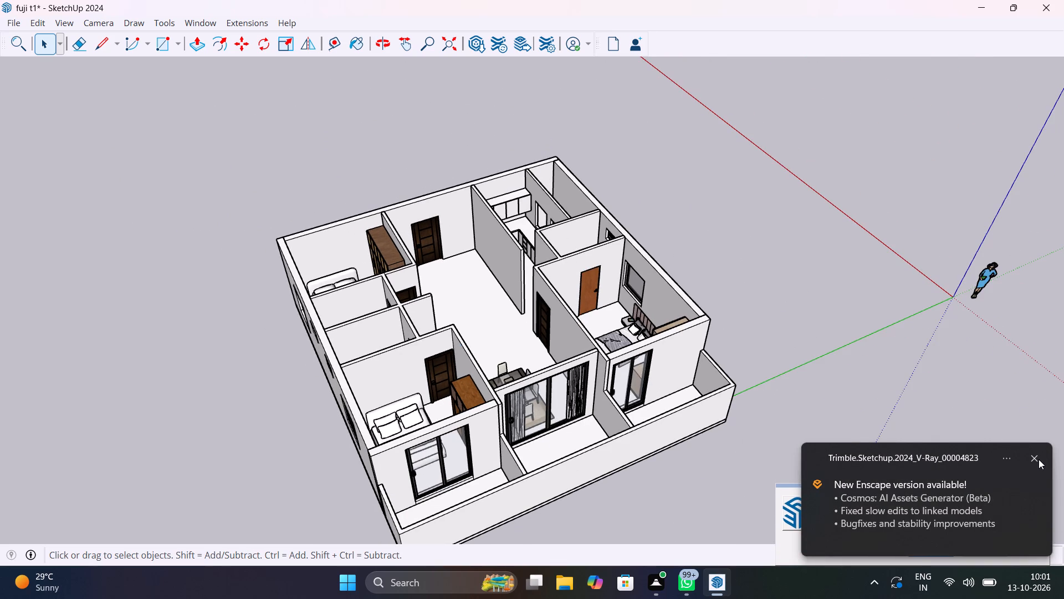
{"action": "left_click", "coordinate": [1039, 459]}
{"action": "right_click", "coordinate": [647, 19]}
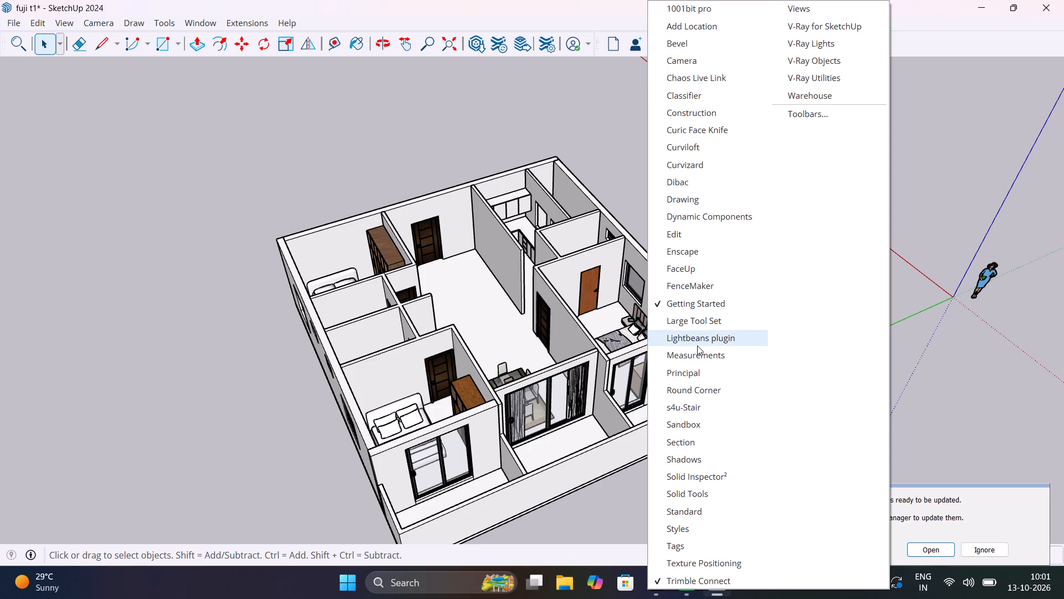
{"action": "left_click", "coordinate": [700, 322]}
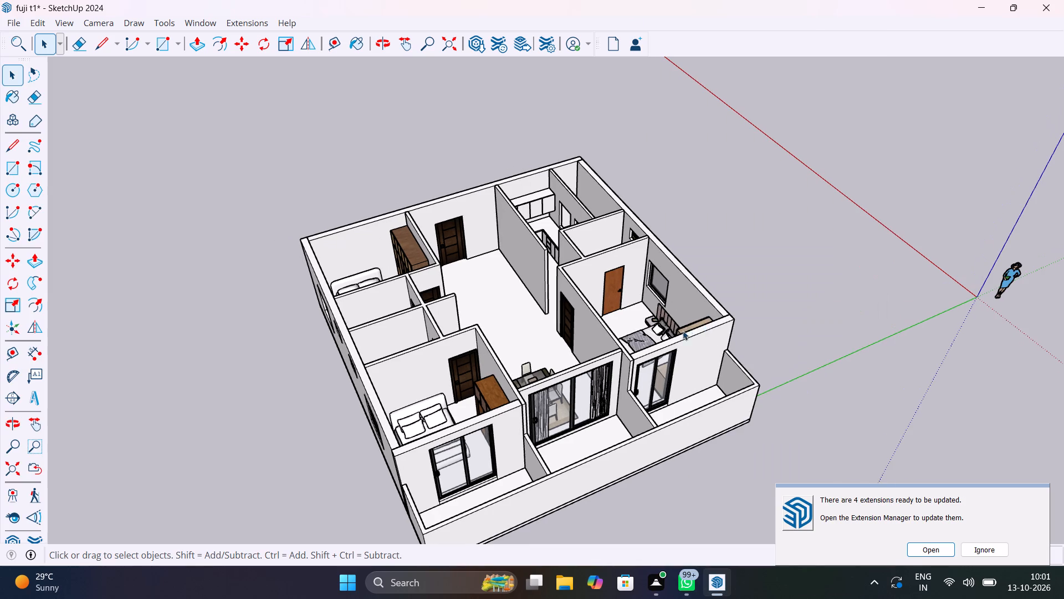
Inspect the whole apartment model from all sides, checking the rooms, openings and furniture already placed.
{"action": "middle_click_drag", "start_coordinate": [643, 411], "coordinate": [540, 394]}
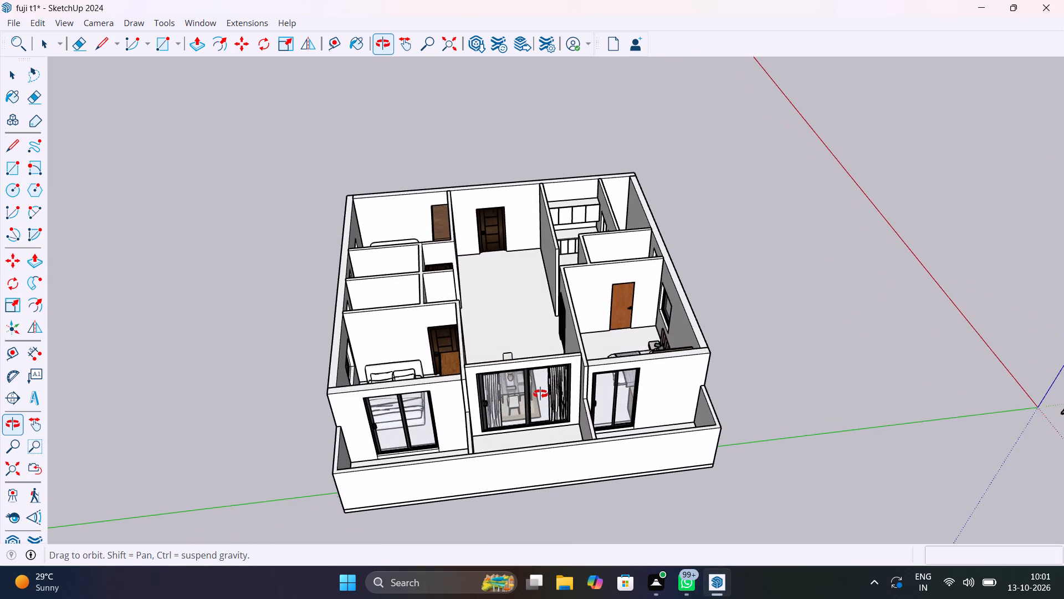
{"action": "middle_click_drag", "start_coordinate": [540, 394], "coordinate": [329, 376]}
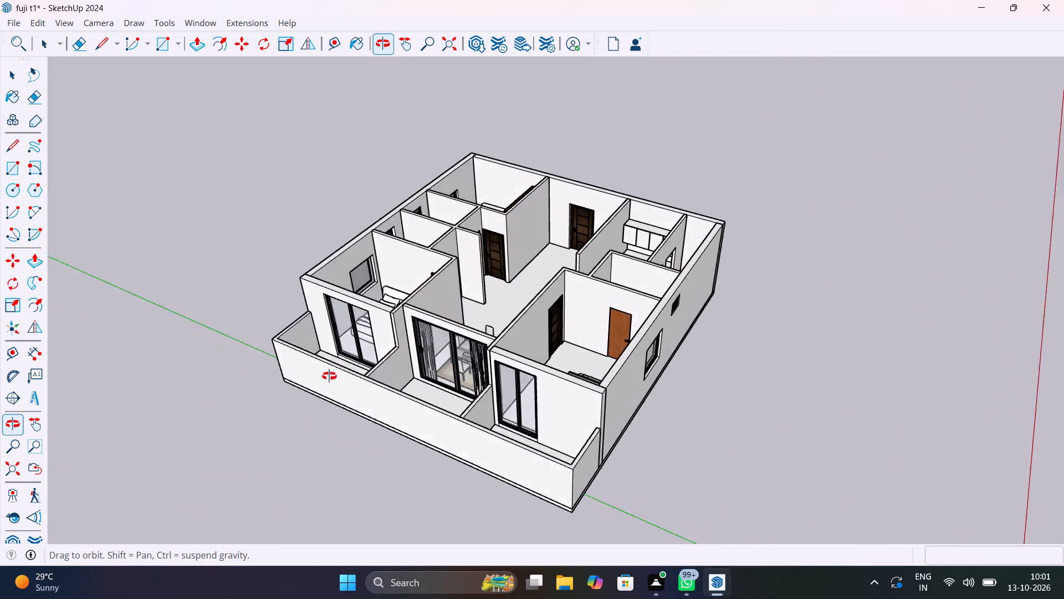
{"action": "middle_click_drag", "start_coordinate": [329, 376], "coordinate": [910, 456]}
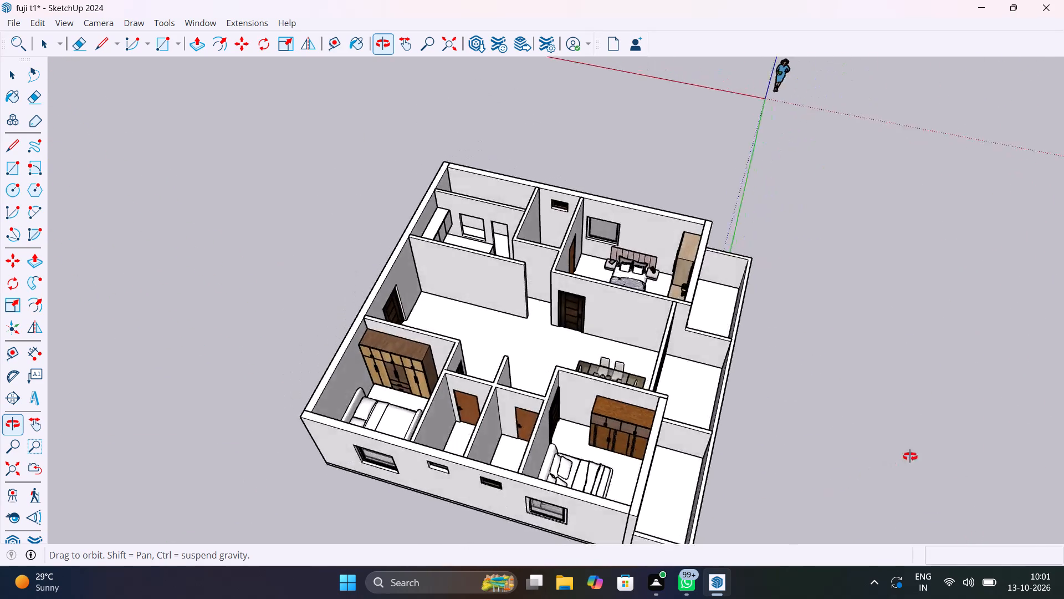
{"action": "middle_click_drag", "start_coordinate": [910, 456], "coordinate": [971, 420]}
{"action": "middle_click_drag", "start_coordinate": [693, 414], "coordinate": [1049, 424]}
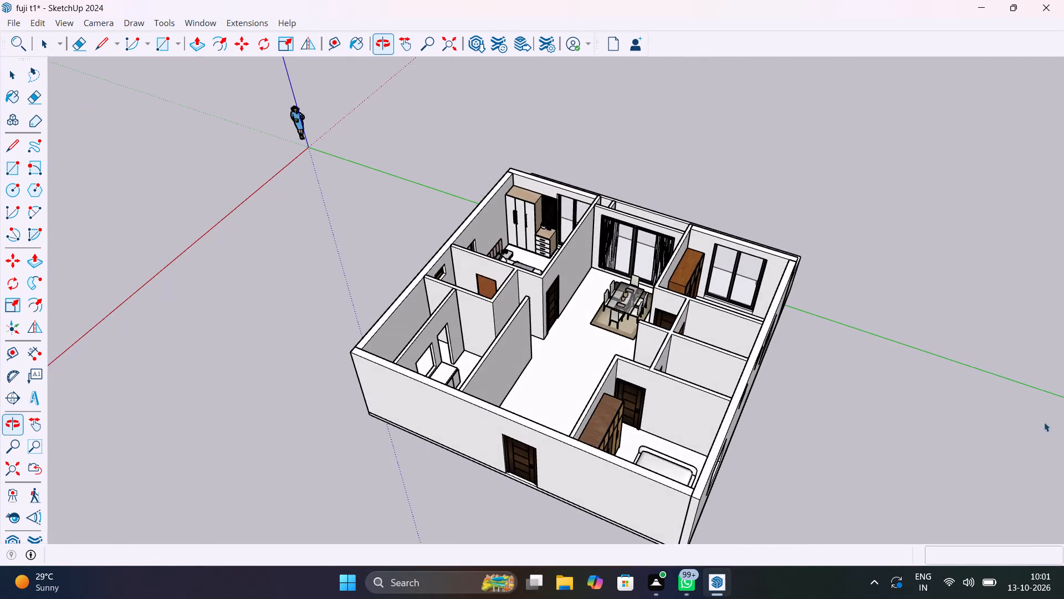
{"action": "scroll", "coordinate": [553, 356], "scroll_direction": "up", "scroll_amount": 4}
{"action": "middle_click_drag", "start_coordinate": [576, 419], "coordinate": [781, 438]}
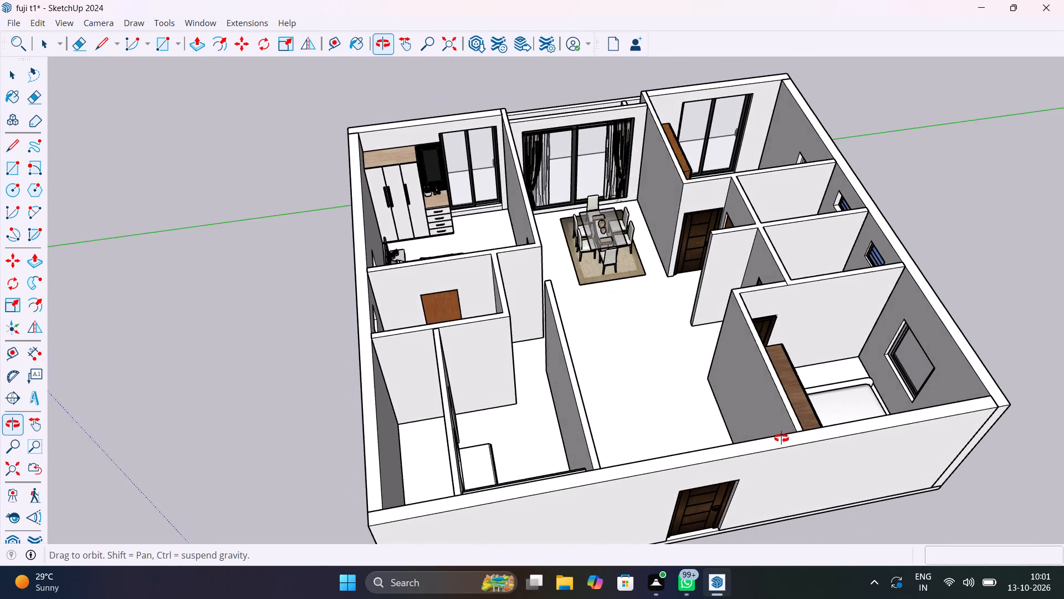
{"action": "middle_click_drag", "start_coordinate": [781, 438], "coordinate": [293, 441]}
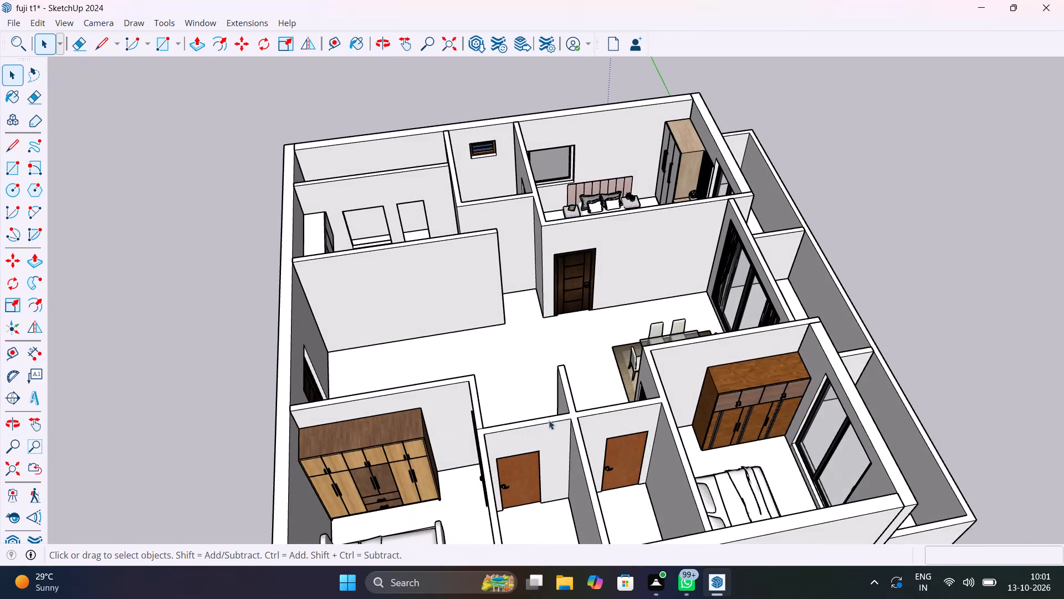
{"action": "middle_click_drag", "start_coordinate": [721, 408], "coordinate": [154, 407]}
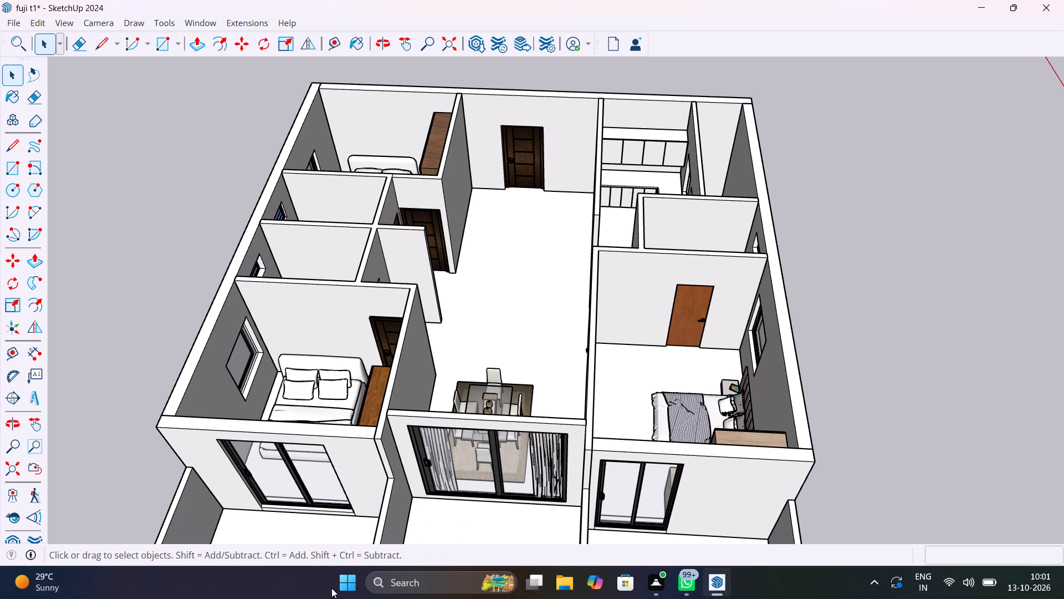
{"action": "right_click", "coordinate": [259, 598]}
{"action": "left_click", "coordinate": [259, 598]}
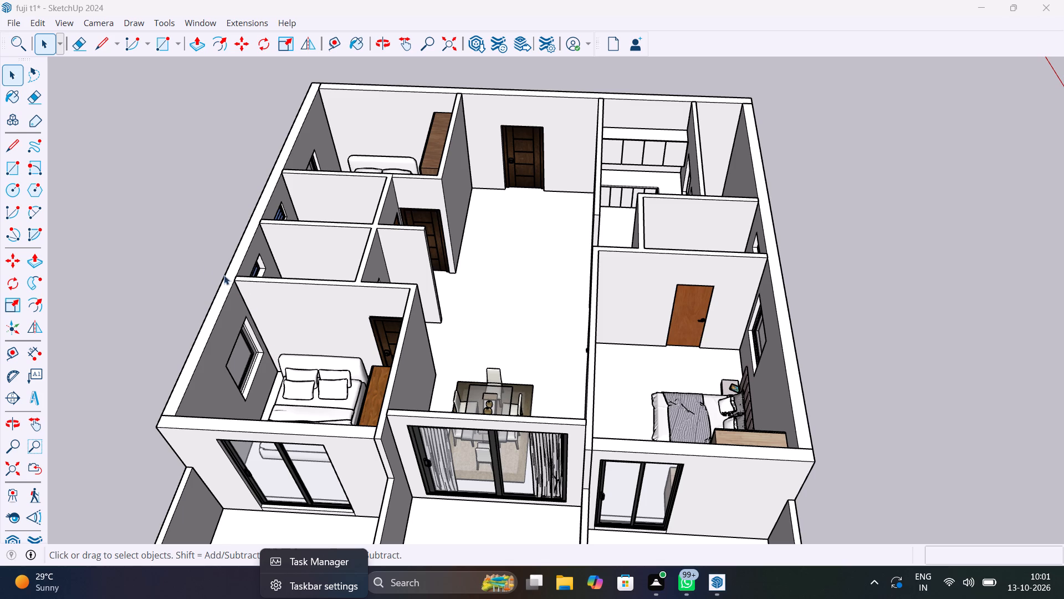
{"action": "left_click", "coordinate": [191, 255]}
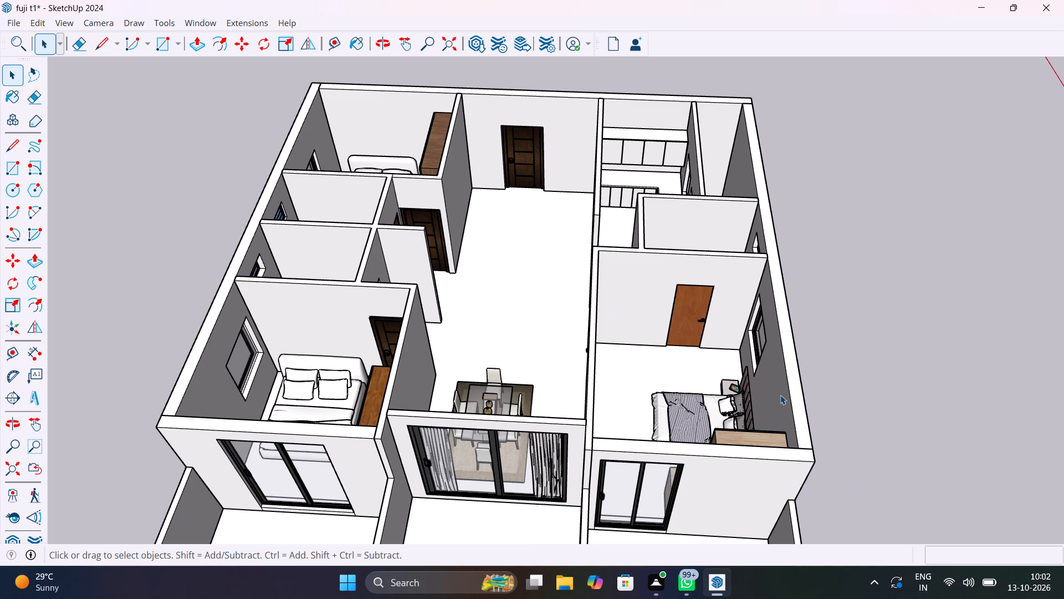
{"action": "scroll", "coordinate": [840, 409], "scroll_direction": "down", "scroll_amount": 1}
{"action": "middle_click_drag", "start_coordinate": [837, 407], "coordinate": [394, 373]}
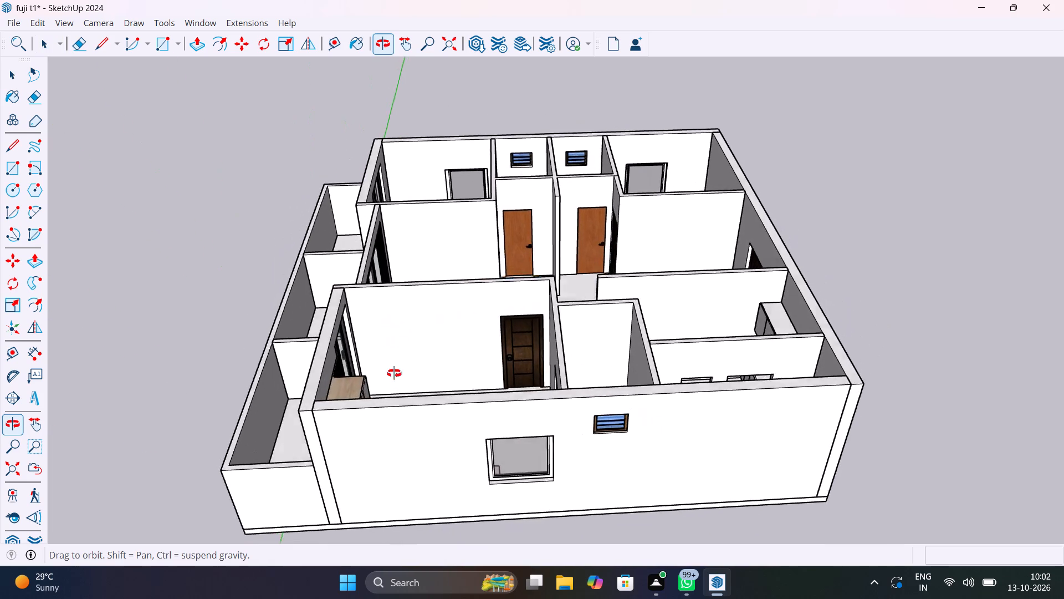
{"action": "middle_click_drag", "start_coordinate": [394, 373], "coordinate": [753, 464]}
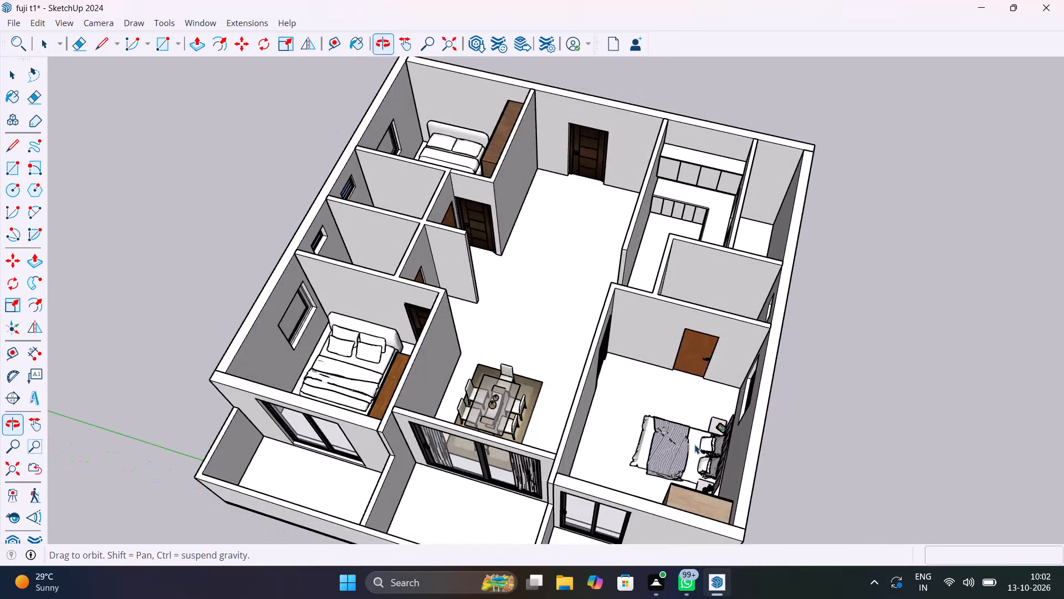
{"action": "middle_click_drag", "start_coordinate": [443, 328], "coordinate": [852, 317]}
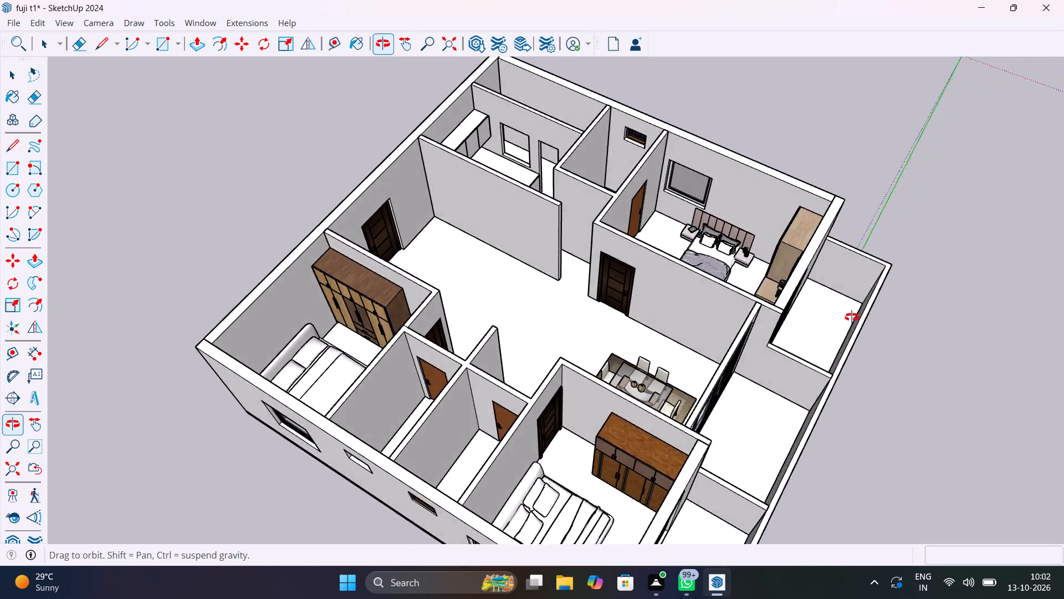
{"action": "middle_click_drag", "start_coordinate": [852, 317], "coordinate": [651, 222]}
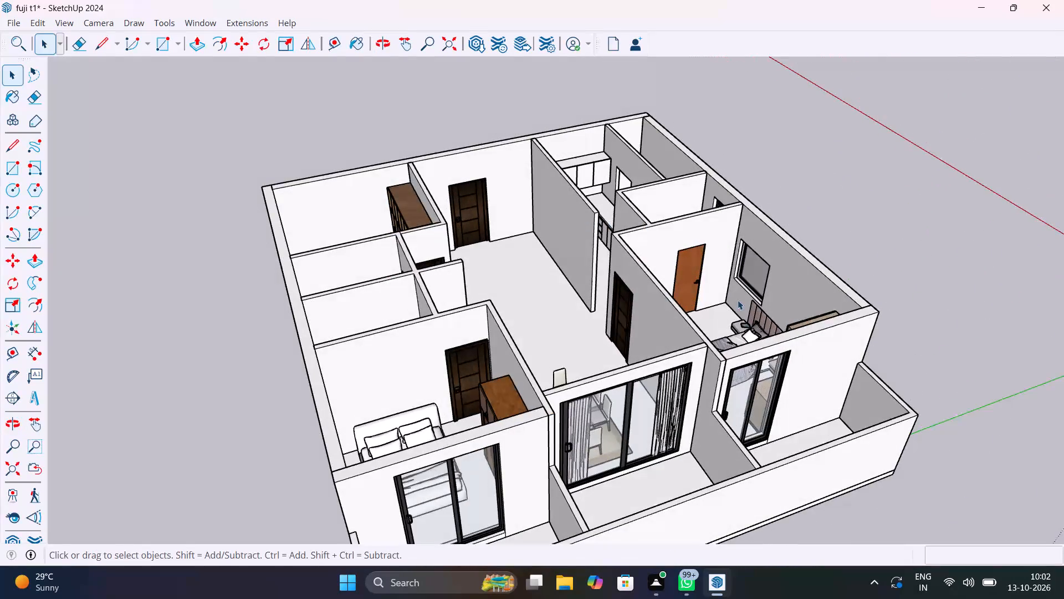
Hide the exterior wall group alongside the kitchen's utility area to expose the kitchen window and door openings.
{"action": "middle_click_drag", "start_coordinate": [821, 364], "coordinate": [866, 428]}
{"action": "scroll", "coordinate": [620, 159], "scroll_direction": "up", "scroll_amount": 15}
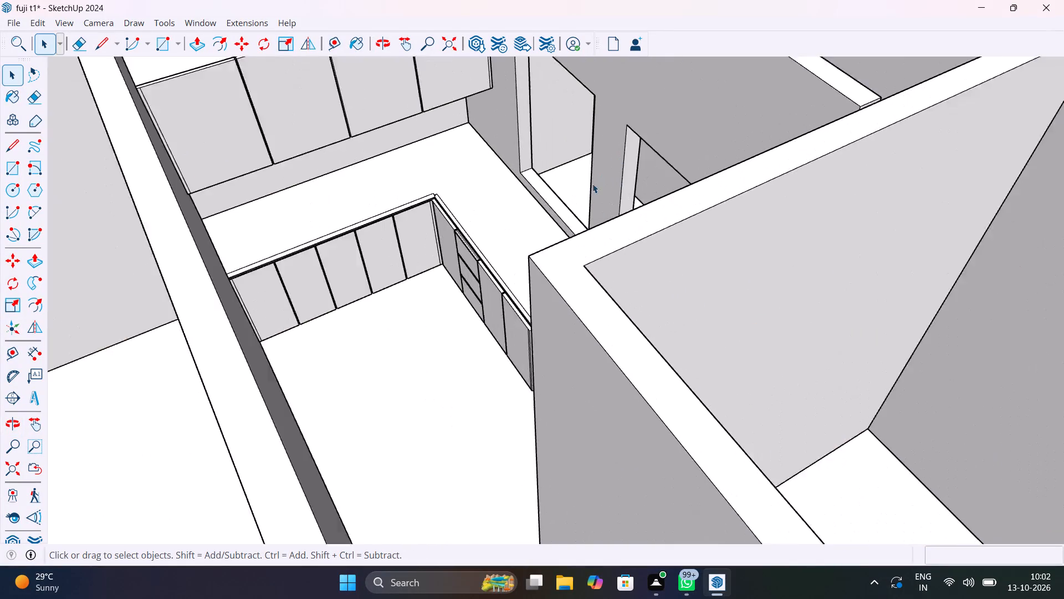
{"action": "scroll", "coordinate": [592, 184], "scroll_direction": "up", "scroll_amount": 7}
{"action": "middle_click_drag", "start_coordinate": [561, 274], "coordinate": [500, 261]}
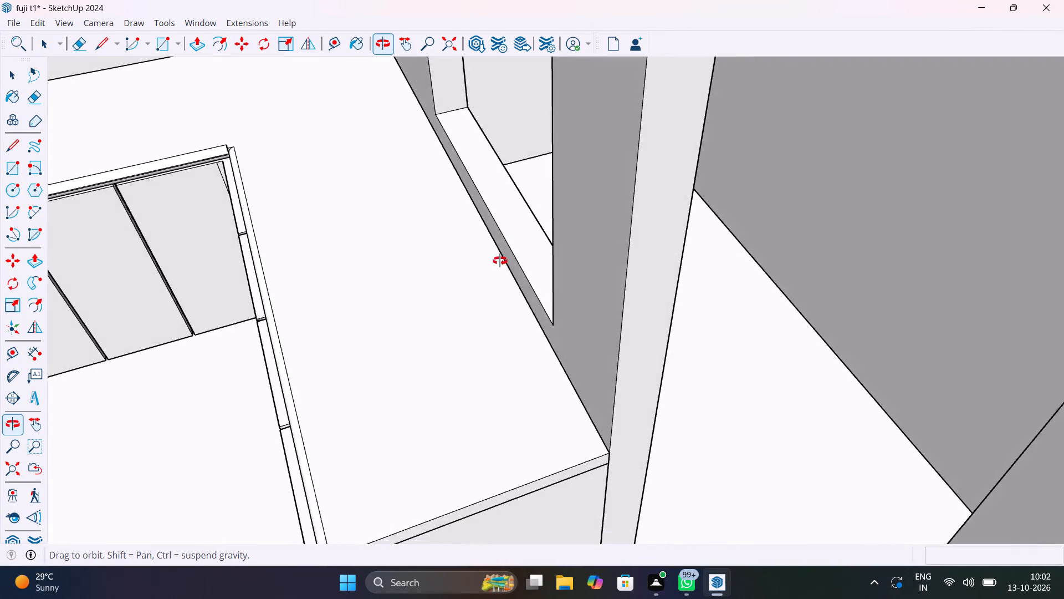
{"action": "middle_click_drag", "start_coordinate": [500, 261], "coordinate": [520, 309]}
{"action": "scroll", "coordinate": [530, 313], "scroll_direction": "down", "scroll_amount": 18}
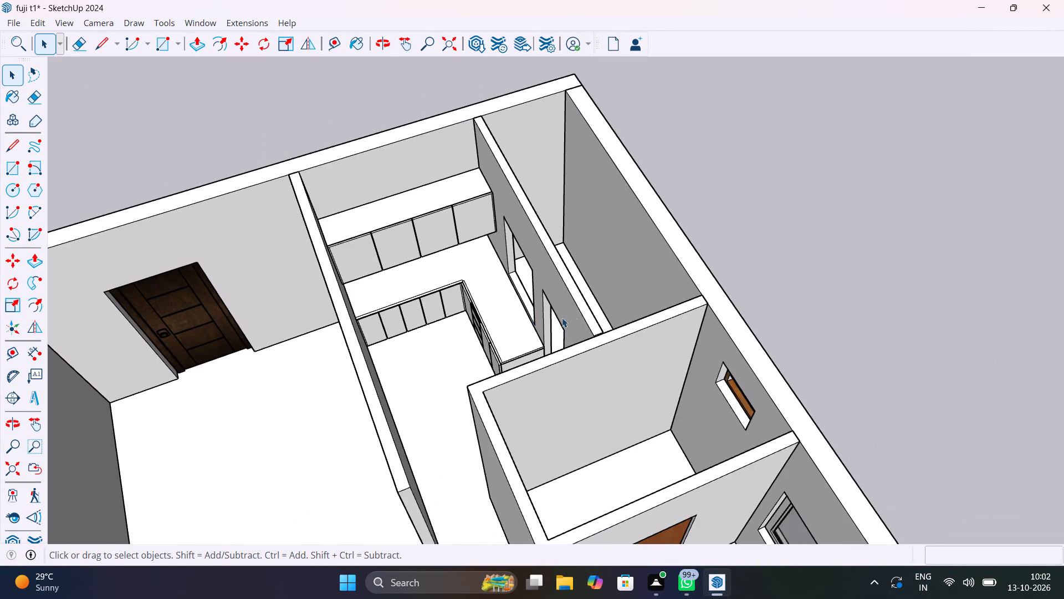
{"action": "middle_click_drag", "start_coordinate": [582, 318], "coordinate": [349, 290]}
{"action": "middle_click_drag", "start_coordinate": [707, 324], "coordinate": [607, 296]}
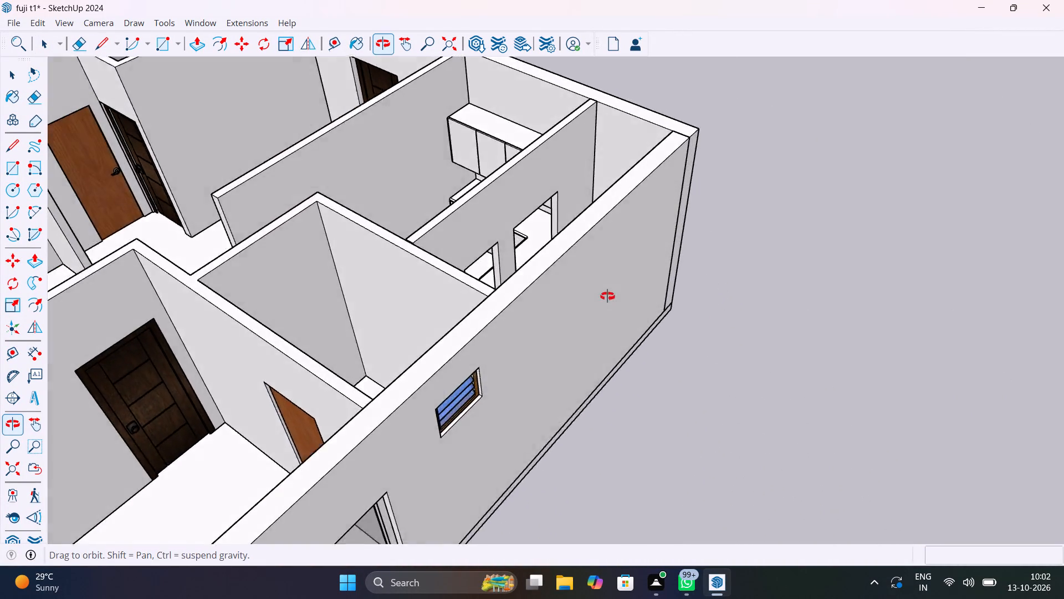
{"action": "middle_click_drag", "start_coordinate": [607, 296], "coordinate": [621, 276]}
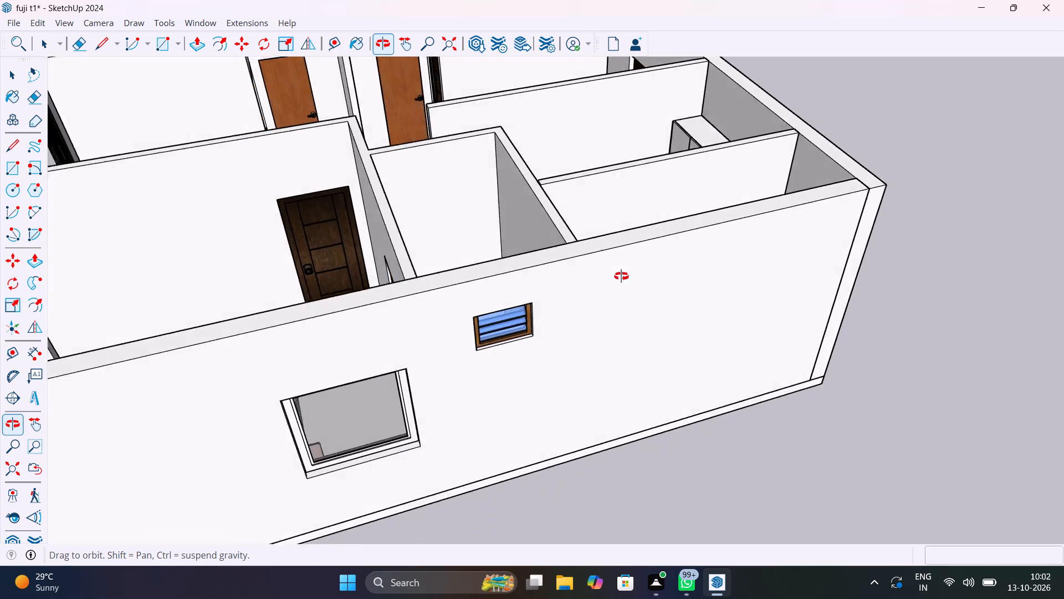
{"action": "middle_click_drag", "start_coordinate": [621, 276], "coordinate": [596, 273]}
{"action": "left_click", "coordinate": [596, 273]}
{"action": "right_click", "coordinate": [596, 273]}
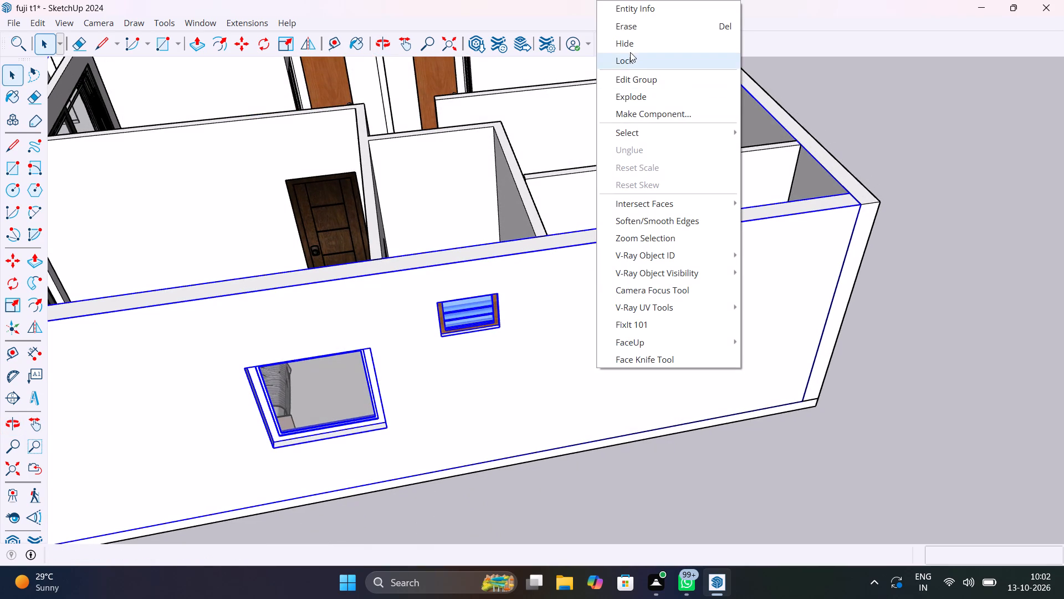
{"action": "left_click", "coordinate": [632, 45]}
Draw a 3' line along the kitchen window opening's sill, midway through the wall thickness.
{"action": "scroll", "coordinate": [700, 240], "scroll_direction": "up", "scroll_amount": 8}
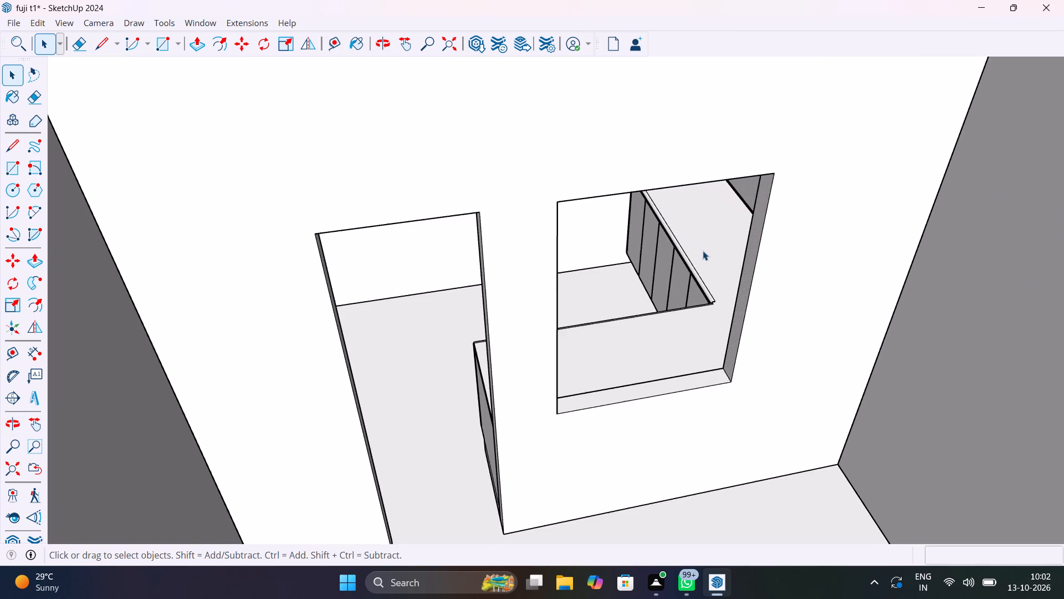
{"action": "middle_click_drag", "start_coordinate": [720, 298], "coordinate": [662, 318]}
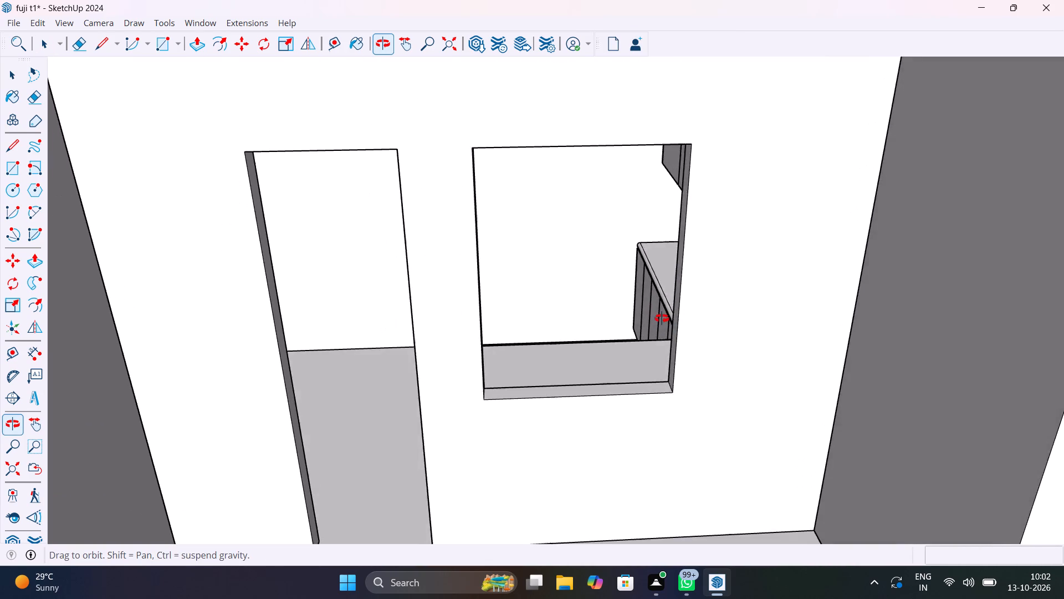
{"action": "middle_click_drag", "start_coordinate": [662, 318], "coordinate": [615, 329]}
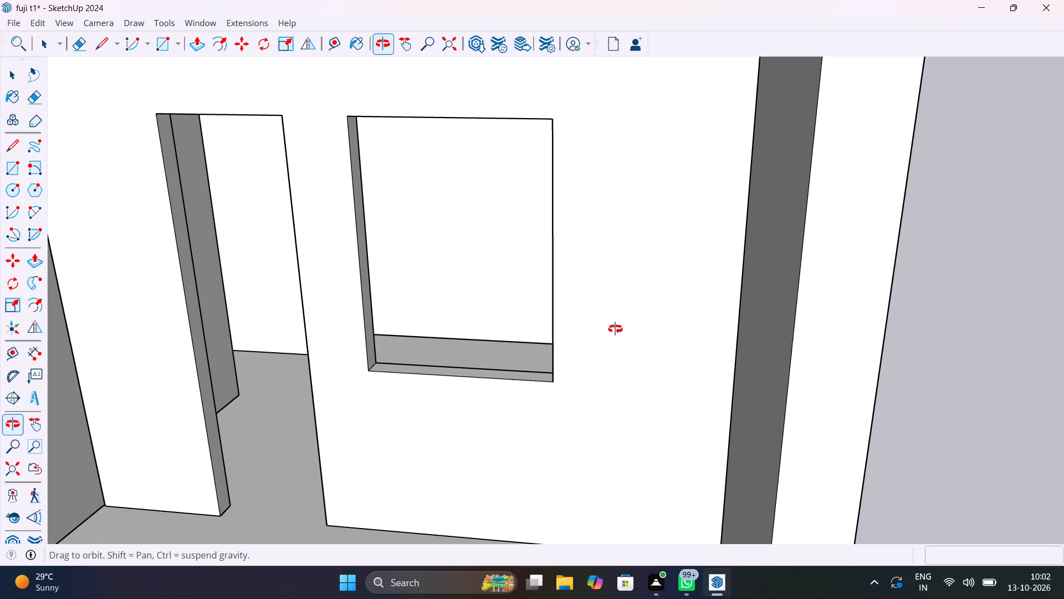
{"action": "middle_click_drag", "start_coordinate": [615, 329], "coordinate": [615, 320]}
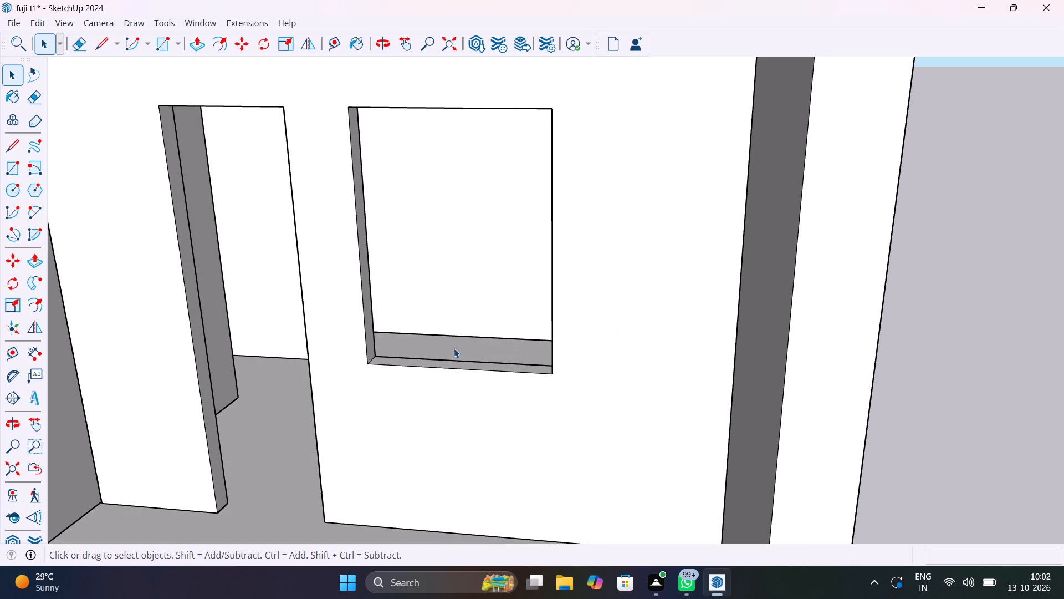
{"action": "scroll", "coordinate": [369, 352], "scroll_direction": "up", "scroll_amount": 9}
{"action": "middle_click_drag", "start_coordinate": [381, 382], "coordinate": [406, 407]}
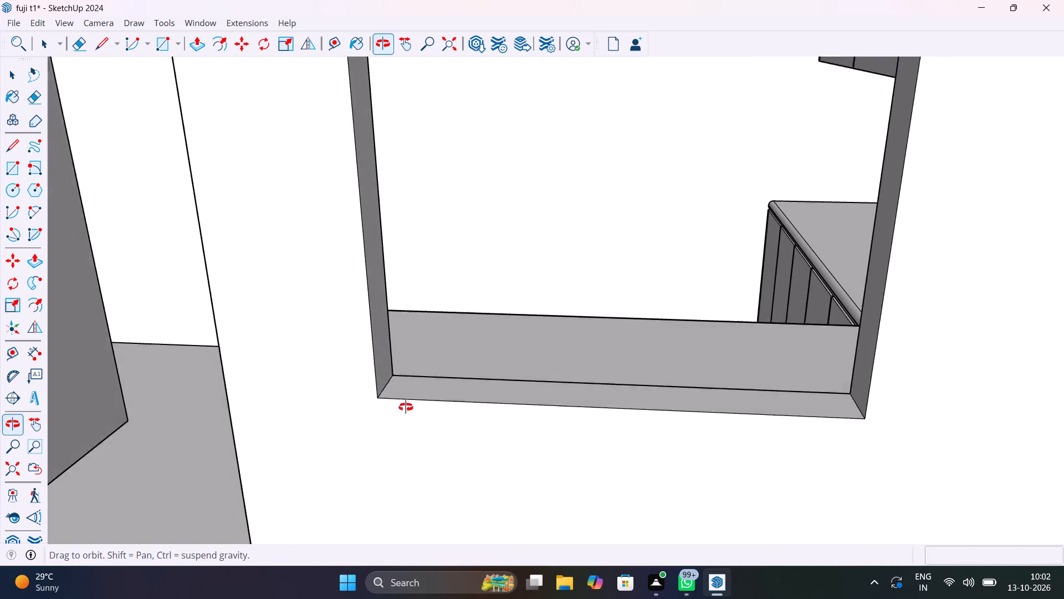
{"action": "middle_click_drag", "start_coordinate": [406, 407], "coordinate": [428, 469]}
{"action": "key", "text": "l"}
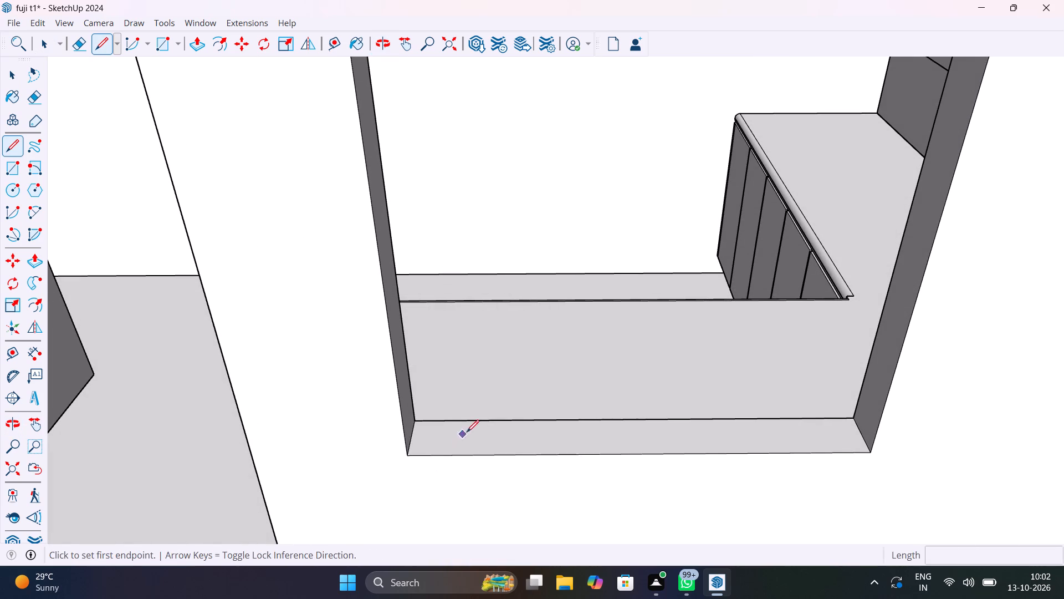
{"action": "left_click", "coordinate": [415, 435]}
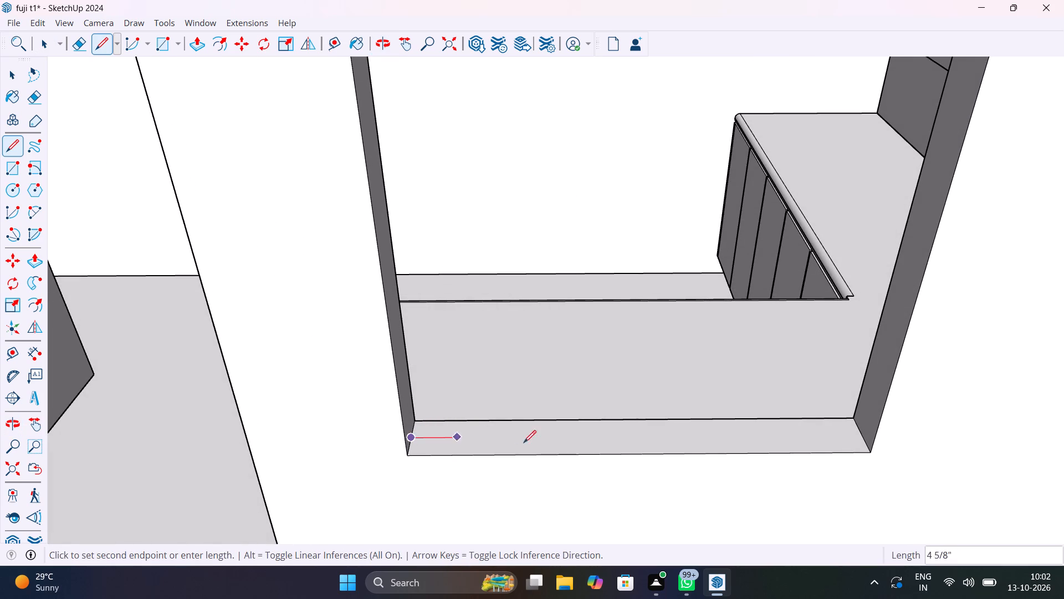
{"action": "left_click", "coordinate": [861, 435]}
Draw a 4' vertical line up the opening's jamb beside the kitchen cabinets, from the sill line to the head's midpoint.
{"action": "scroll", "coordinate": [880, 389], "scroll_direction": "down", "scroll_amount": 12}
{"action": "middle_click_drag", "start_coordinate": [880, 389], "coordinate": [913, 414]}
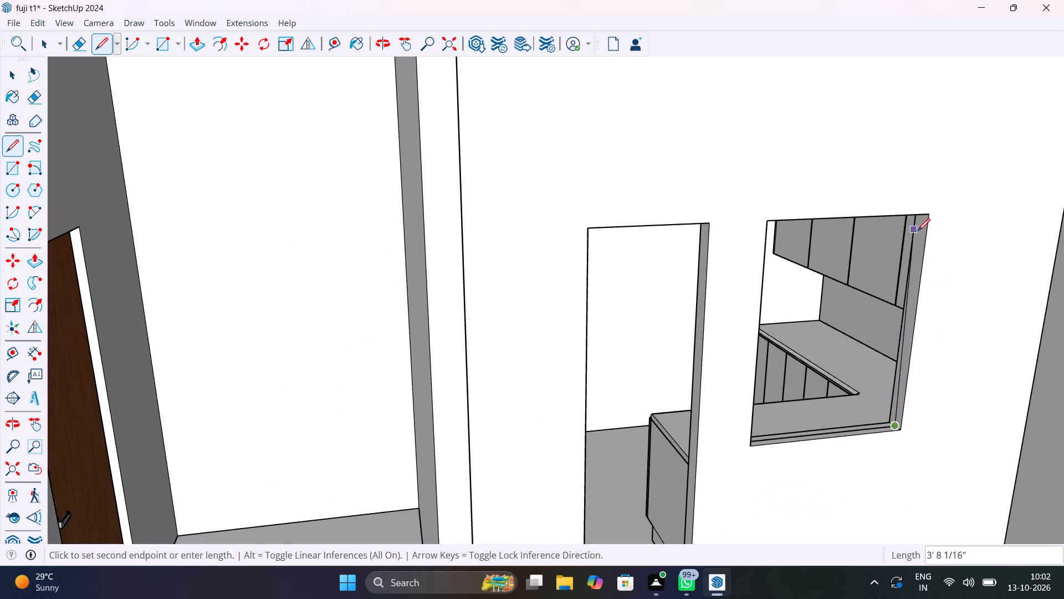
{"action": "scroll", "coordinate": [918, 230], "scroll_direction": "up", "scroll_amount": 9}
{"action": "middle_click_drag", "start_coordinate": [924, 223], "coordinate": [945, 205]}
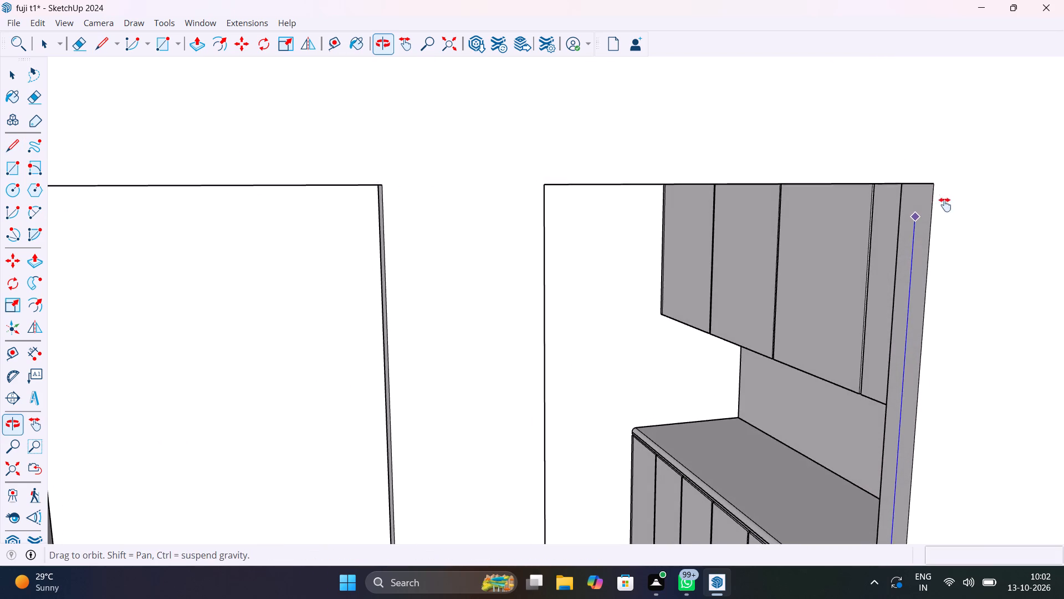
{"action": "middle_click_drag", "start_coordinate": [945, 205], "coordinate": [974, 196]}
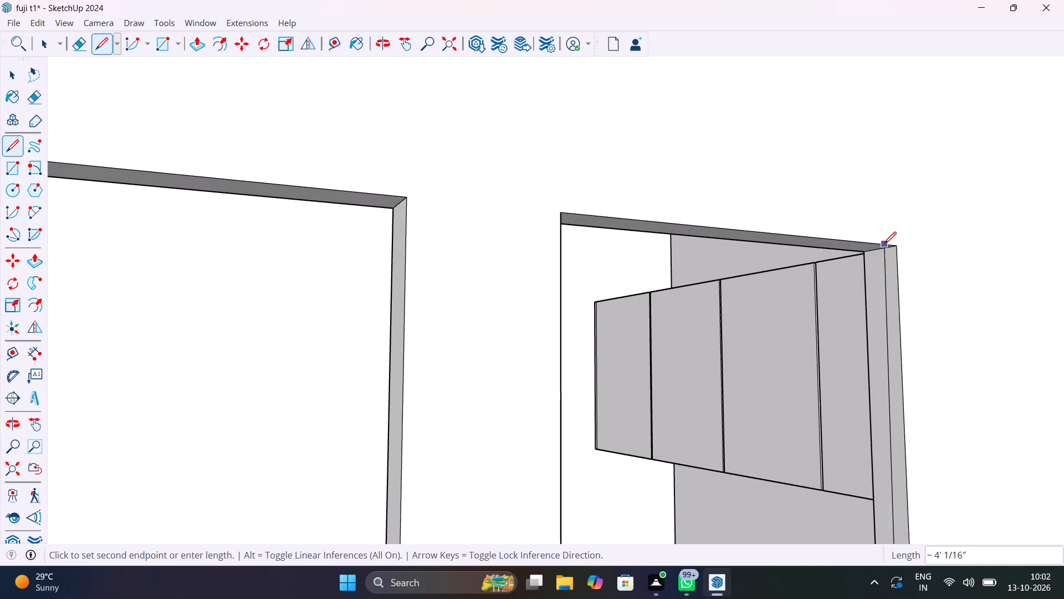
{"action": "scroll", "coordinate": [879, 250], "scroll_direction": "up", "scroll_amount": 10}
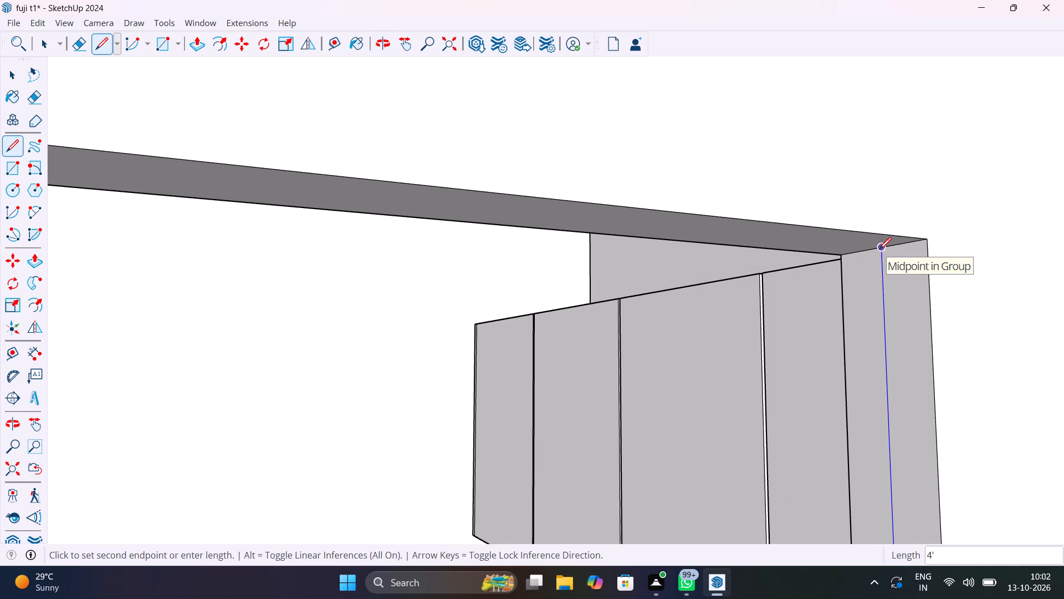
{"action": "left_click", "coordinate": [878, 250]}
Continue the outline with a 3' line across the window opening's head to the midpoint at the opposite jamb.
{"action": "scroll", "coordinate": [820, 246], "scroll_direction": "down", "scroll_amount": 6}
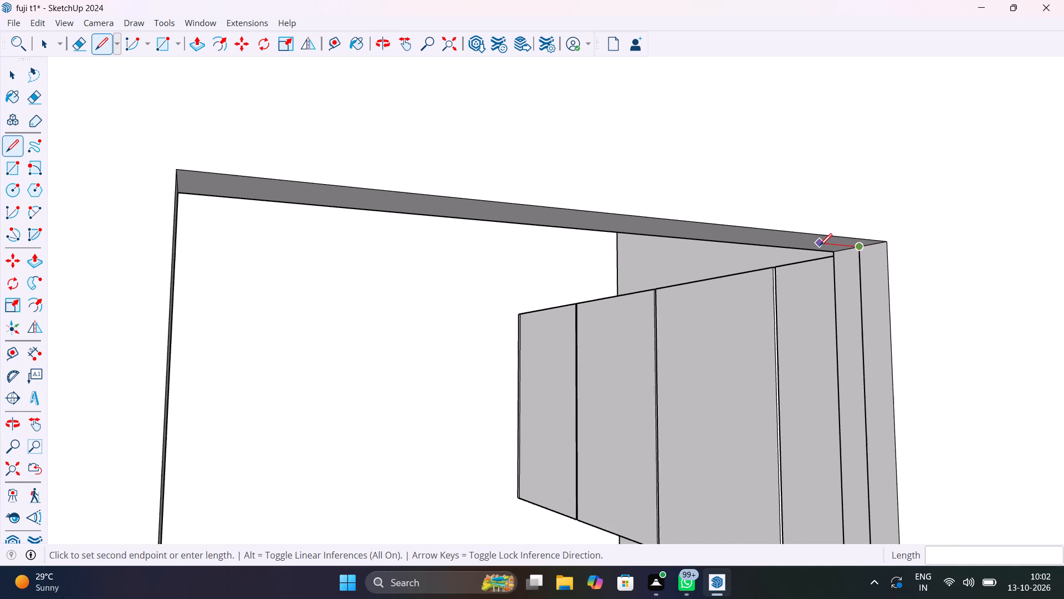
{"action": "scroll", "coordinate": [820, 246], "scroll_direction": "down", "scroll_amount": 12}
{"action": "middle_click_drag", "start_coordinate": [819, 245], "coordinate": [928, 290]}
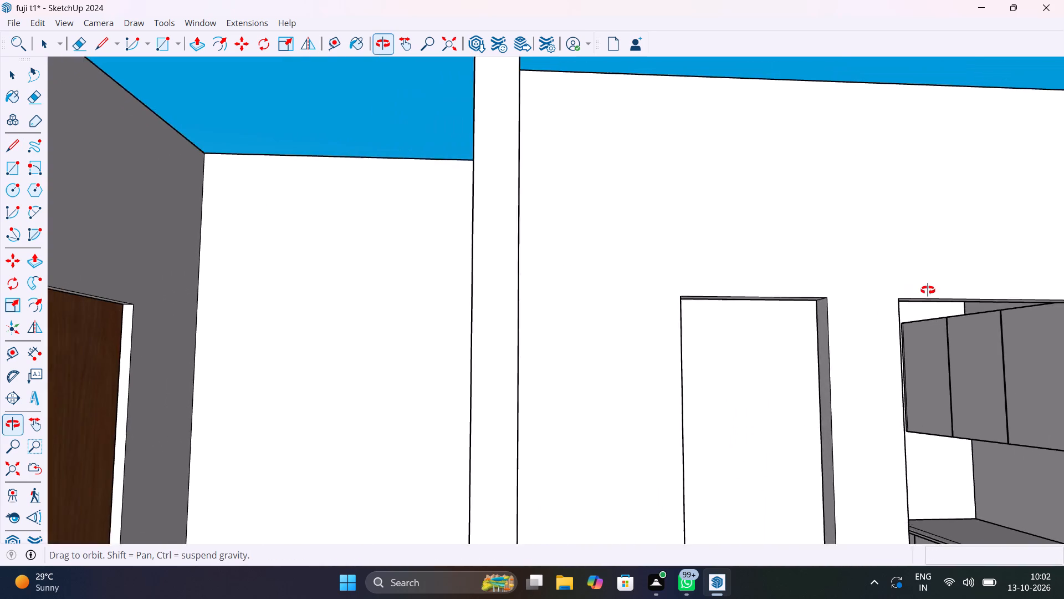
{"action": "middle_click_drag", "start_coordinate": [928, 290], "coordinate": [747, 251]}
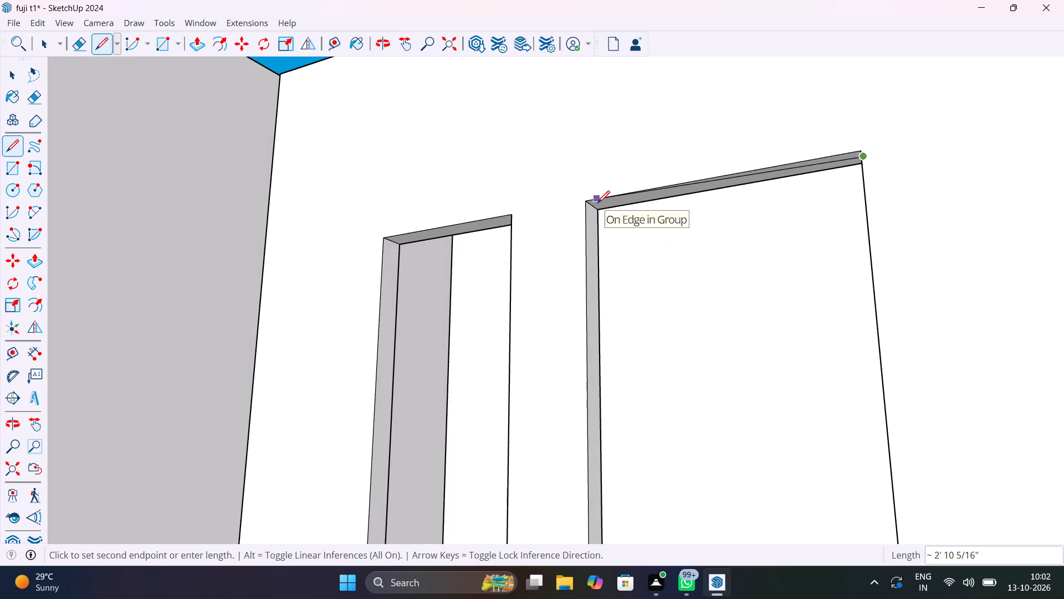
{"action": "scroll", "coordinate": [600, 211], "scroll_direction": "up", "scroll_amount": 8}
{"action": "scroll", "coordinate": [588, 204], "scroll_direction": "down", "scroll_amount": 4}
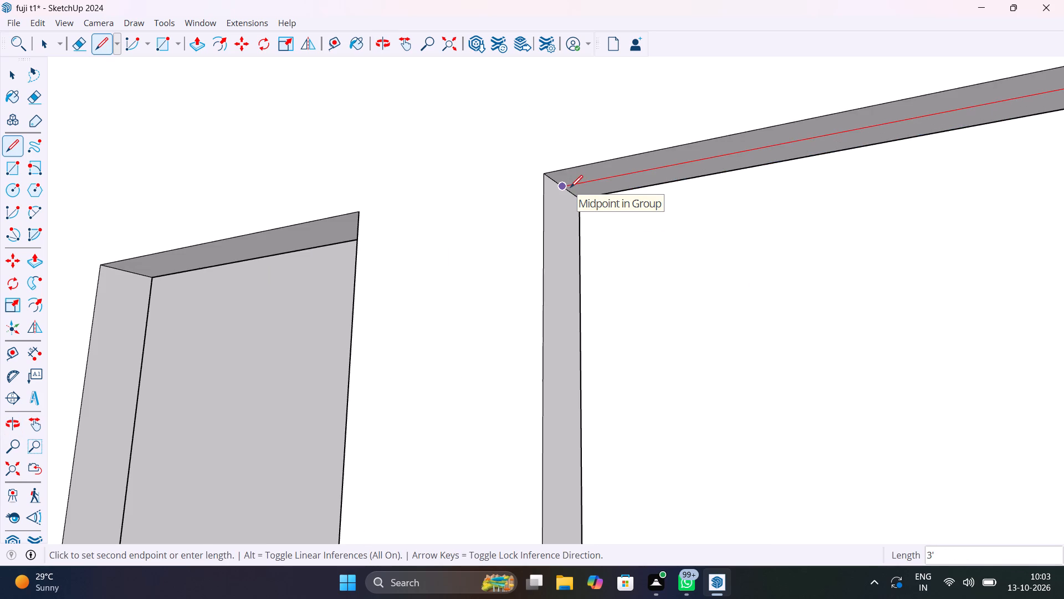
{"action": "left_click", "coordinate": [570, 187]}
Close the window outline with a 4' vertical line down the door-side jamb to the start of the sill line.
{"action": "scroll", "coordinate": [570, 260], "scroll_direction": "down", "scroll_amount": 18}
{"action": "middle_click_drag", "start_coordinate": [575, 301], "coordinate": [575, 438]}
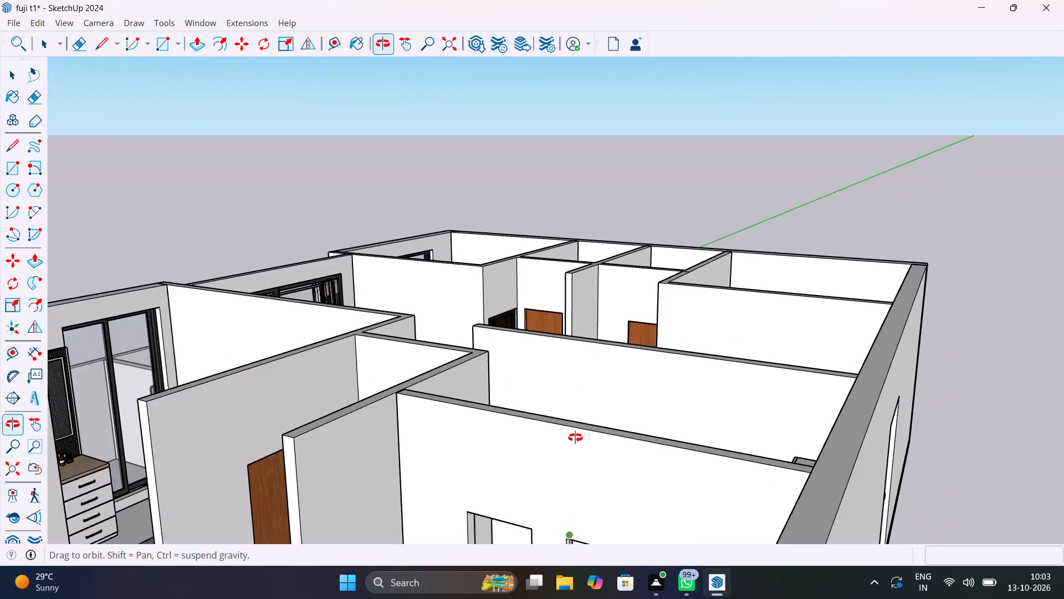
{"action": "middle_click_drag", "start_coordinate": [575, 438], "coordinate": [568, 209]}
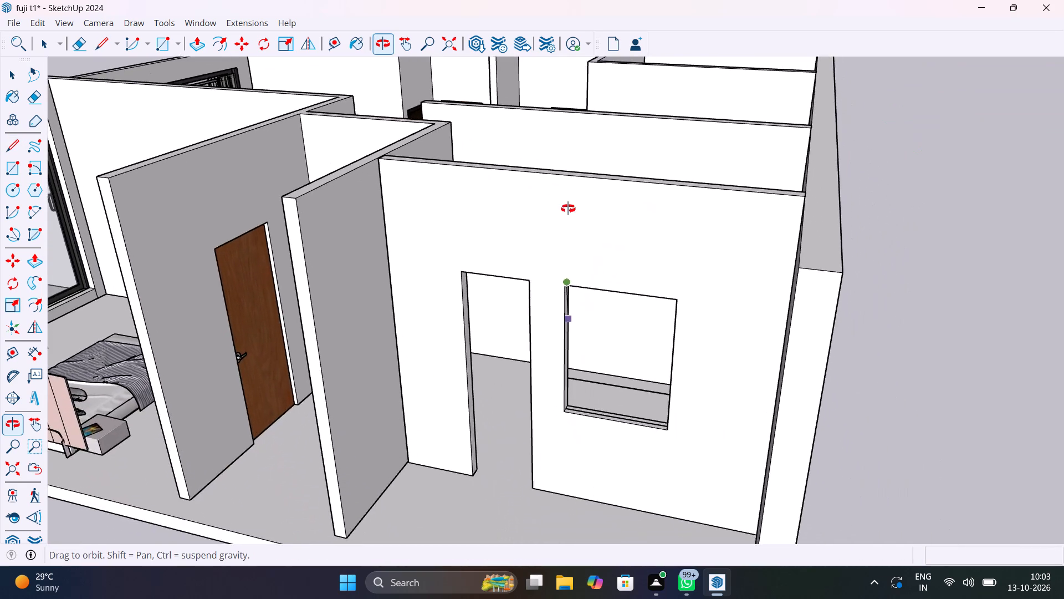
{"action": "middle_click_drag", "start_coordinate": [568, 209], "coordinate": [586, 282]}
{"action": "scroll", "coordinate": [596, 475], "scroll_direction": "up", "scroll_amount": 11}
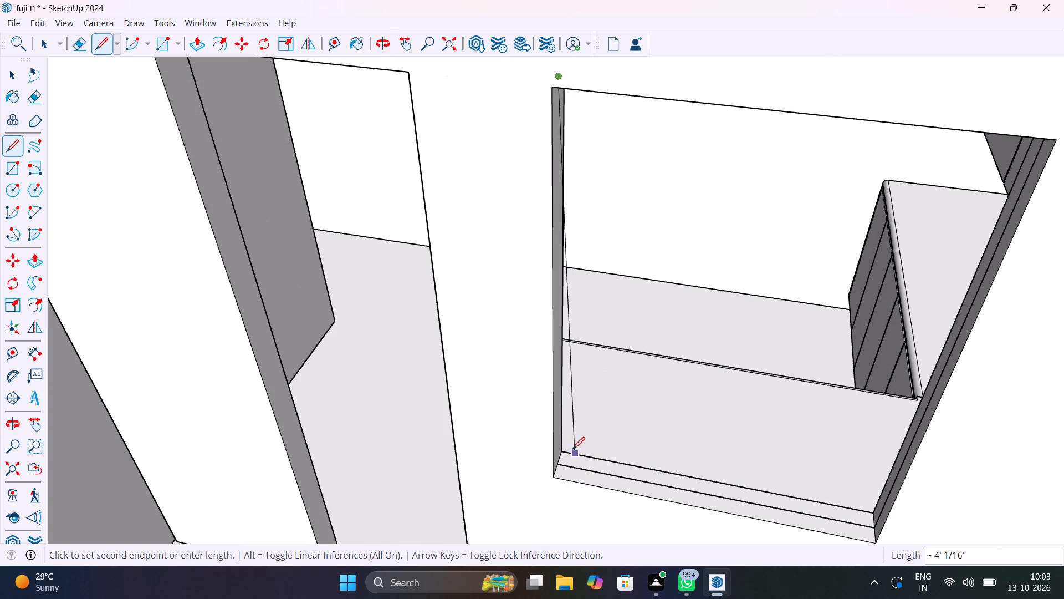
{"action": "scroll", "coordinate": [565, 464], "scroll_direction": "up", "scroll_amount": 11}
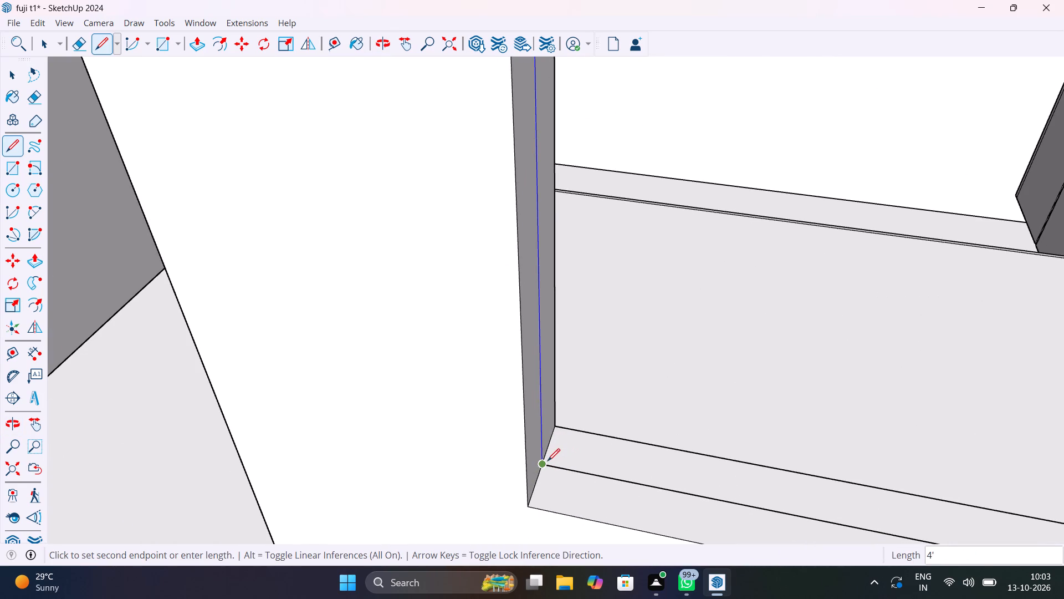
{"action": "left_click", "coordinate": [547, 463]}
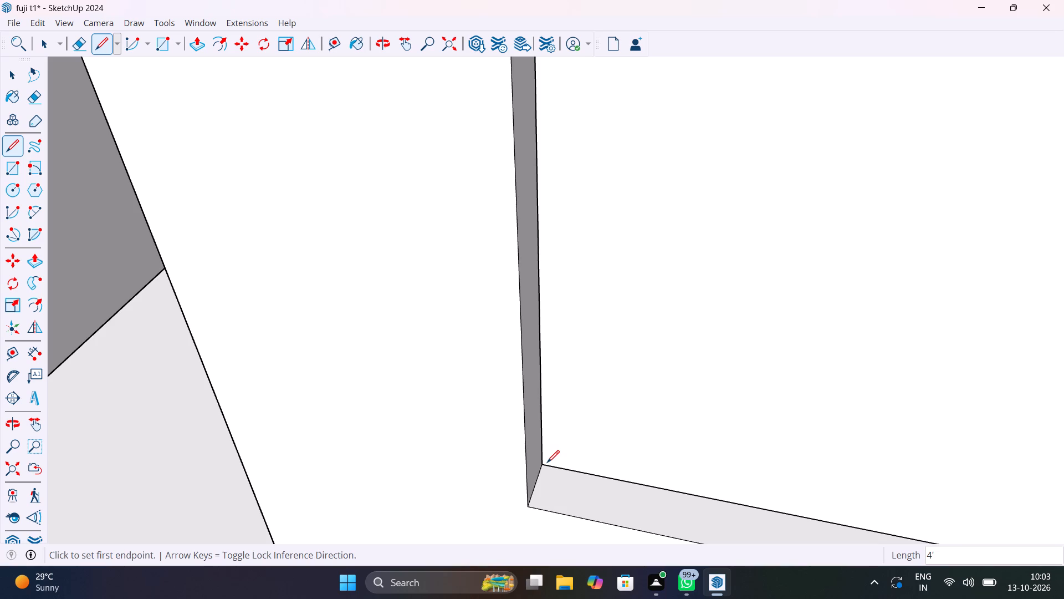
Delete the face filling the window outline, keeping only its edges as a path.
{"action": "key", "text": "space"}
{"action": "left_click", "coordinate": [628, 451]}
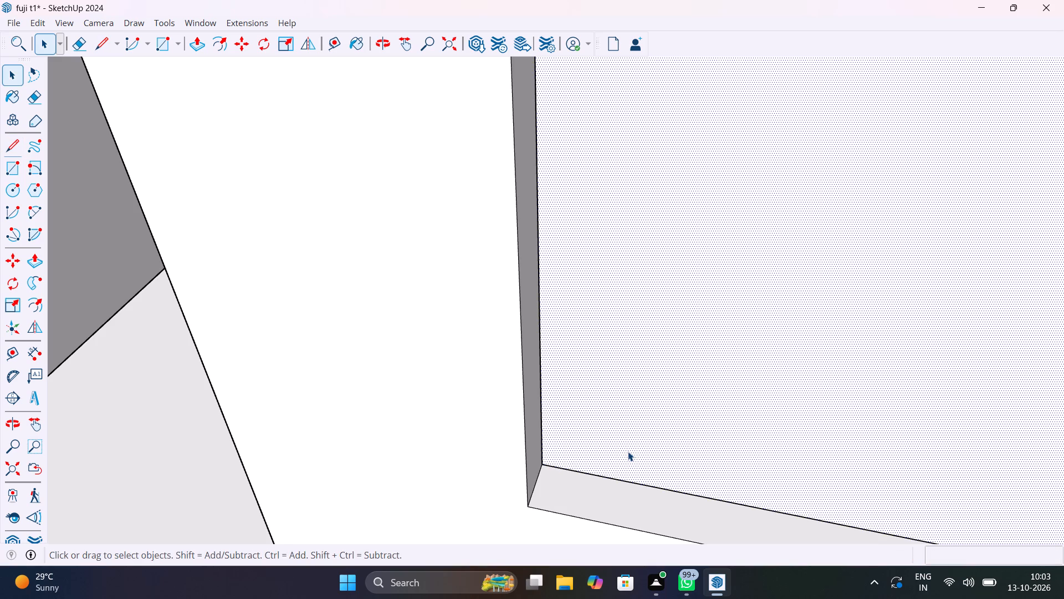
{"action": "key", "text": "Delete"}
Draw a frame profile rectangle about 5/8" by 7/8" on the sill, against the jamb edge at the cabinet-side corner.
{"action": "scroll", "coordinate": [627, 468], "scroll_direction": "down", "scroll_amount": 13}
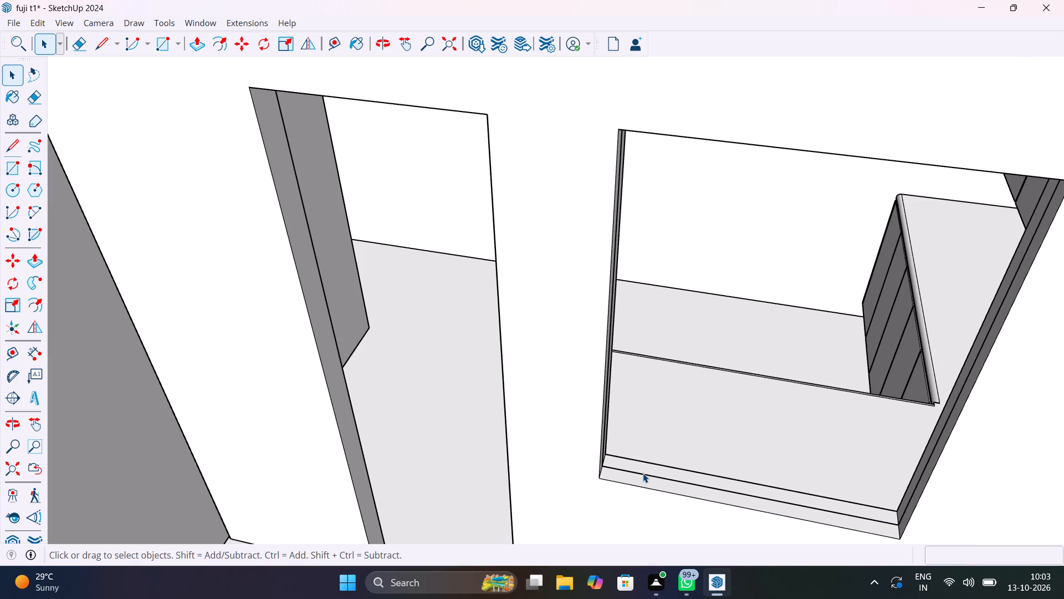
{"action": "middle_click_drag", "start_coordinate": [681, 408], "coordinate": [656, 304], "text": "shift"}
{"action": "scroll", "coordinate": [681, 408], "scroll_direction": "down", "scroll_amount": 1, "text": "shift"}
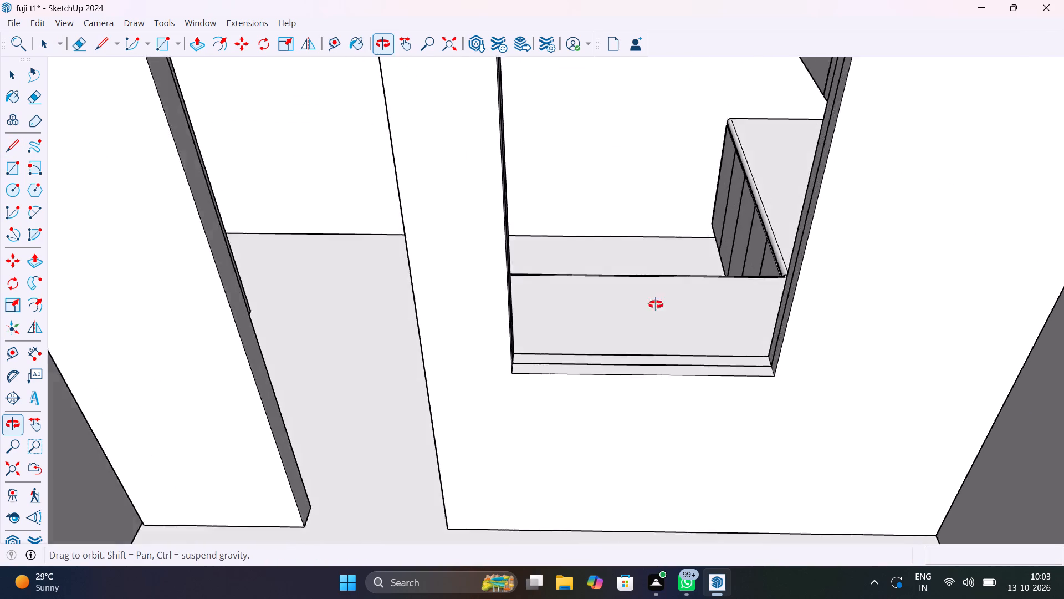
{"action": "middle_click_drag", "start_coordinate": [656, 304], "coordinate": [600, 286], "text": "shift"}
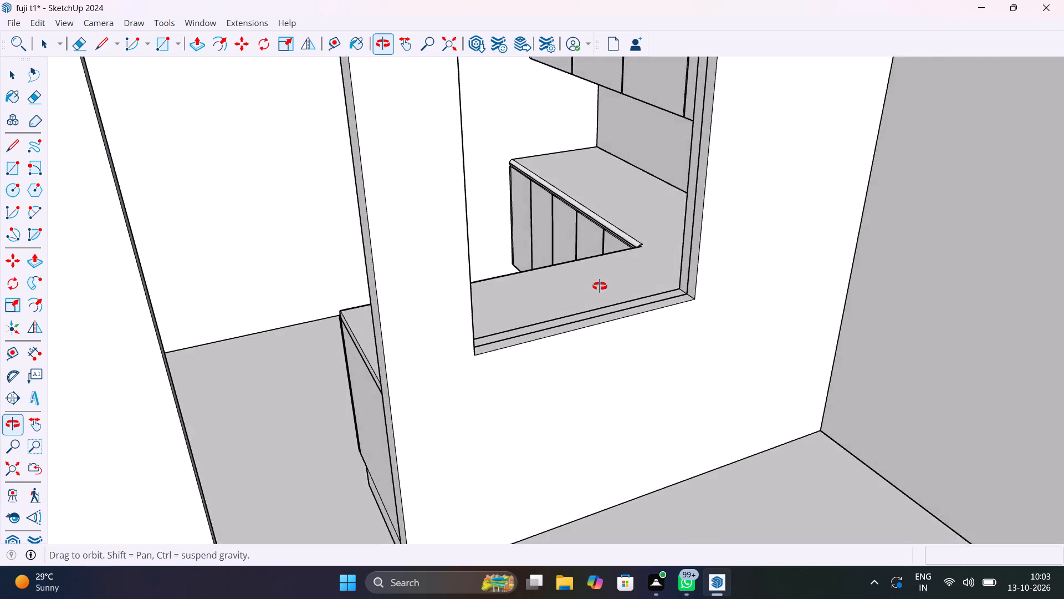
{"action": "middle_click_drag", "start_coordinate": [600, 286], "coordinate": [545, 430], "text": "shift"}
{"action": "scroll", "coordinate": [632, 430], "scroll_direction": "up", "scroll_amount": 11}
{"action": "middle_click_drag", "start_coordinate": [624, 454], "coordinate": [595, 437]}
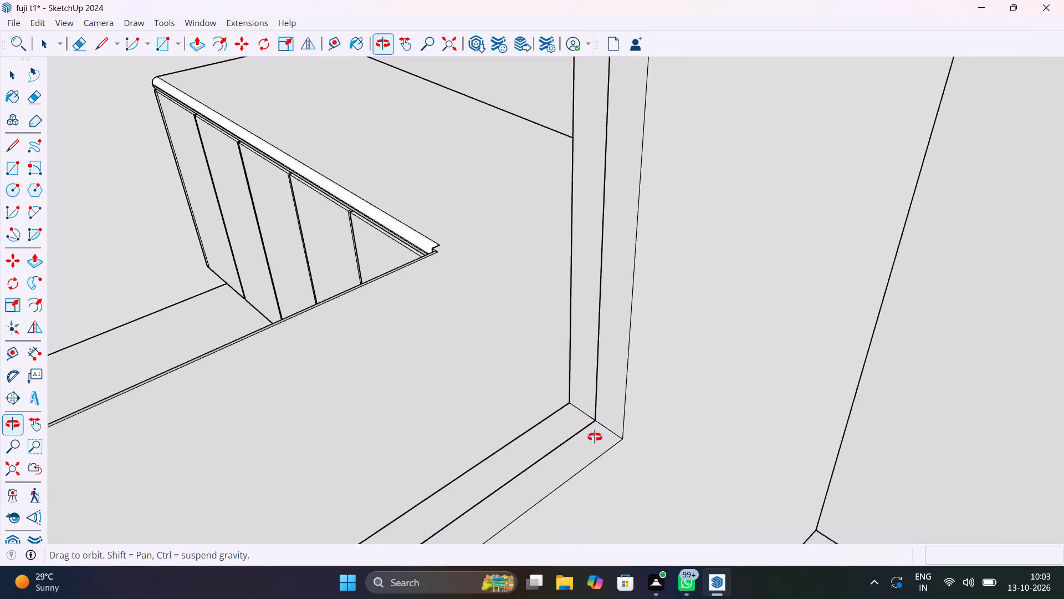
{"action": "middle_click_drag", "start_coordinate": [595, 437], "coordinate": [717, 443]}
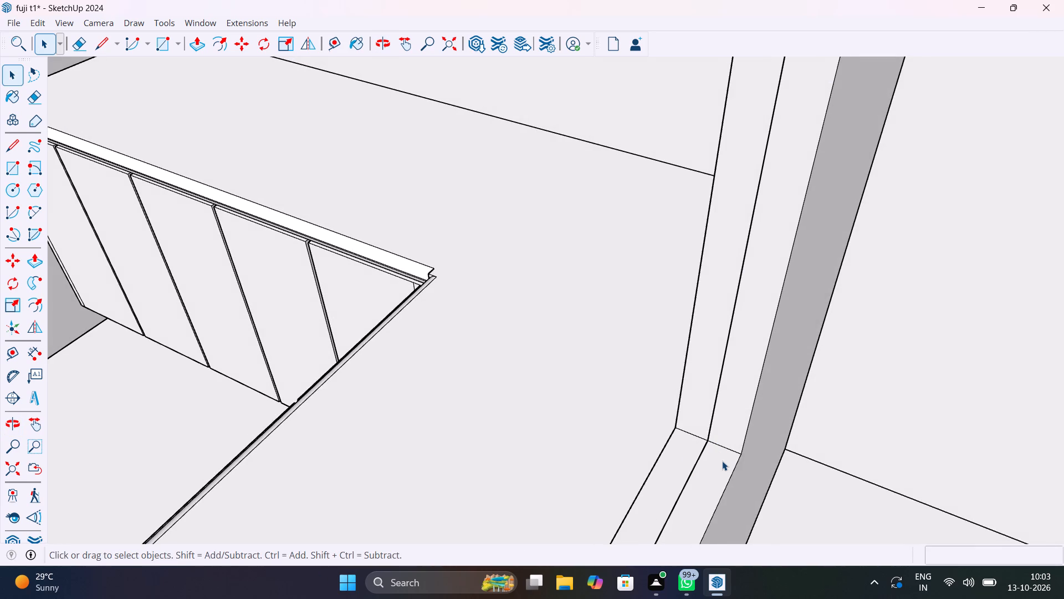
{"action": "scroll", "coordinate": [722, 461], "scroll_direction": "up", "scroll_amount": 9}
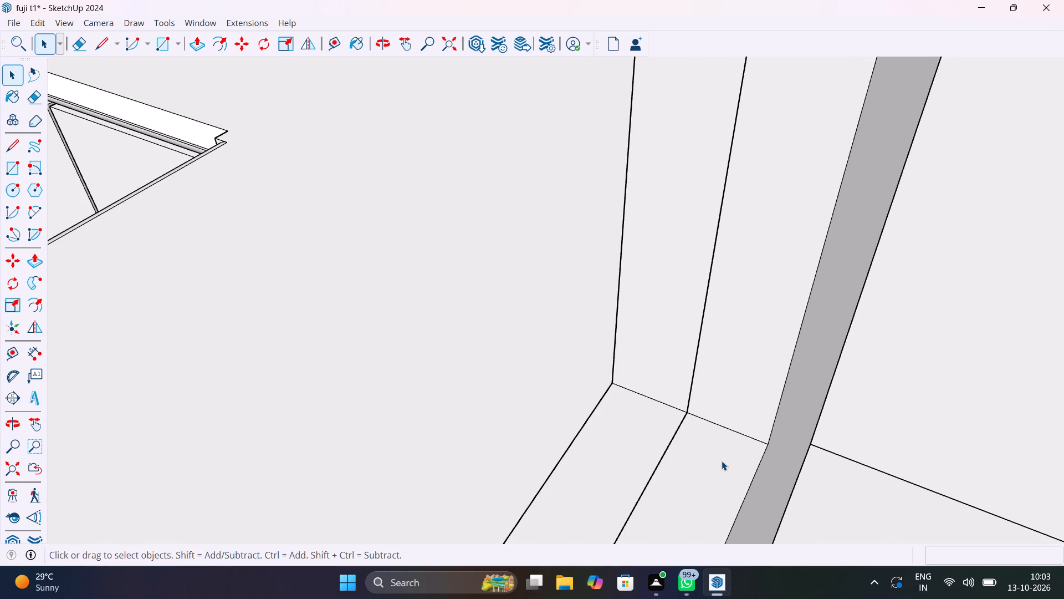
{"action": "scroll", "coordinate": [722, 461], "scroll_direction": "up", "scroll_amount": 12}
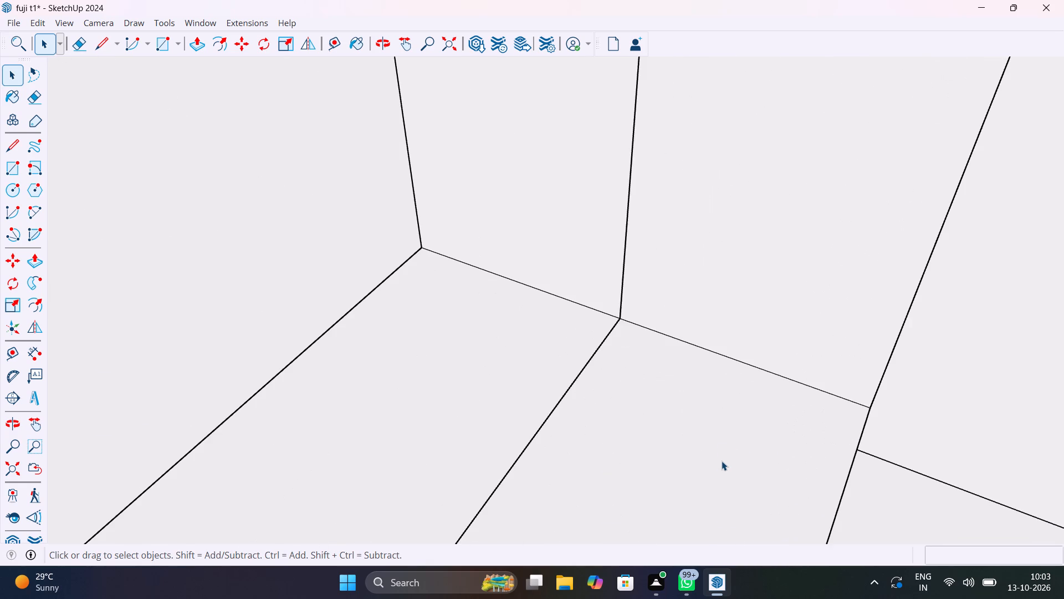
{"action": "key", "text": "r"}
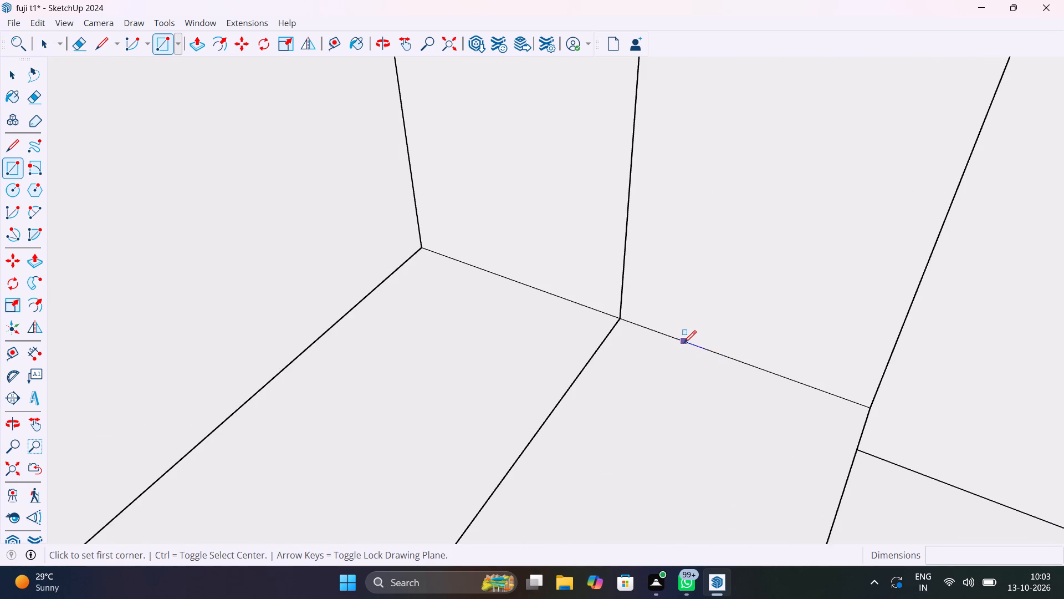
{"action": "left_click", "coordinate": [684, 343]}
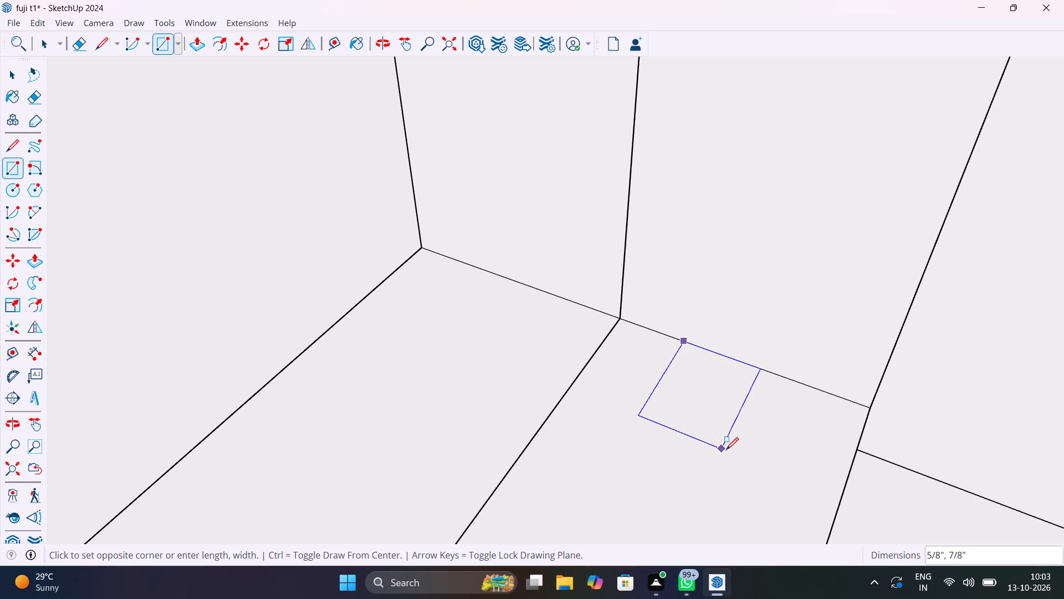
{"action": "left_click", "coordinate": [726, 450]}
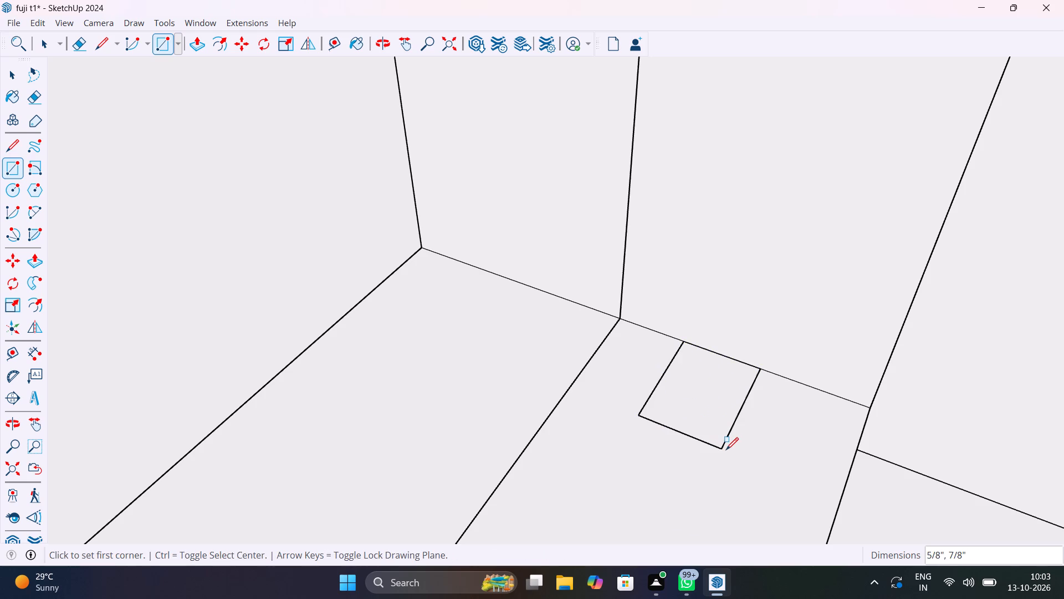
Add a smaller rectangle, about 3/8" by 1/4", projecting from the inner edge of the frame profile rectangle.
{"action": "left_click", "coordinate": [676, 432]}
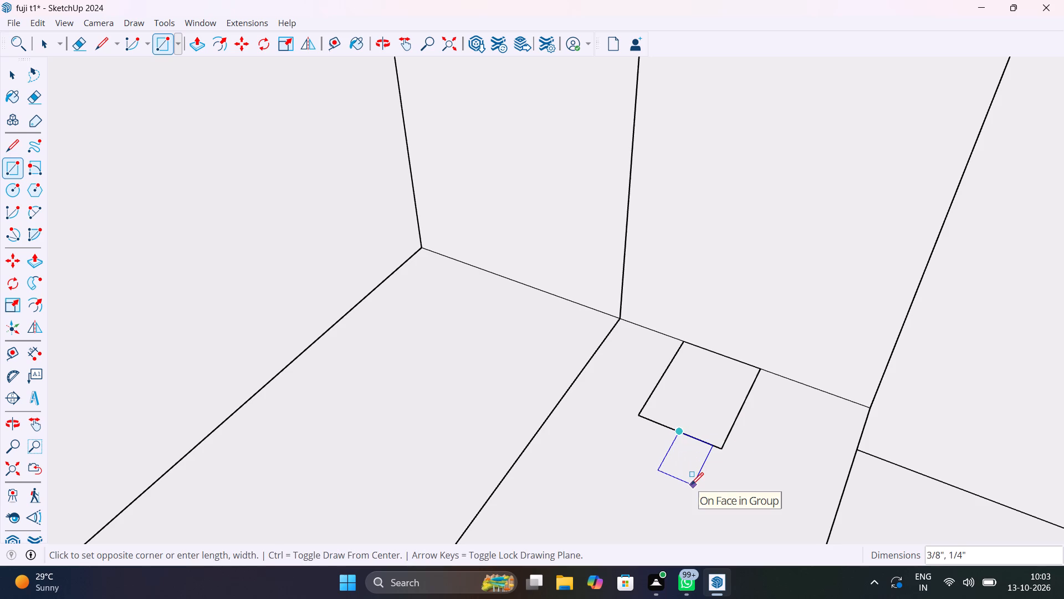
{"action": "left_click", "coordinate": [691, 485]}
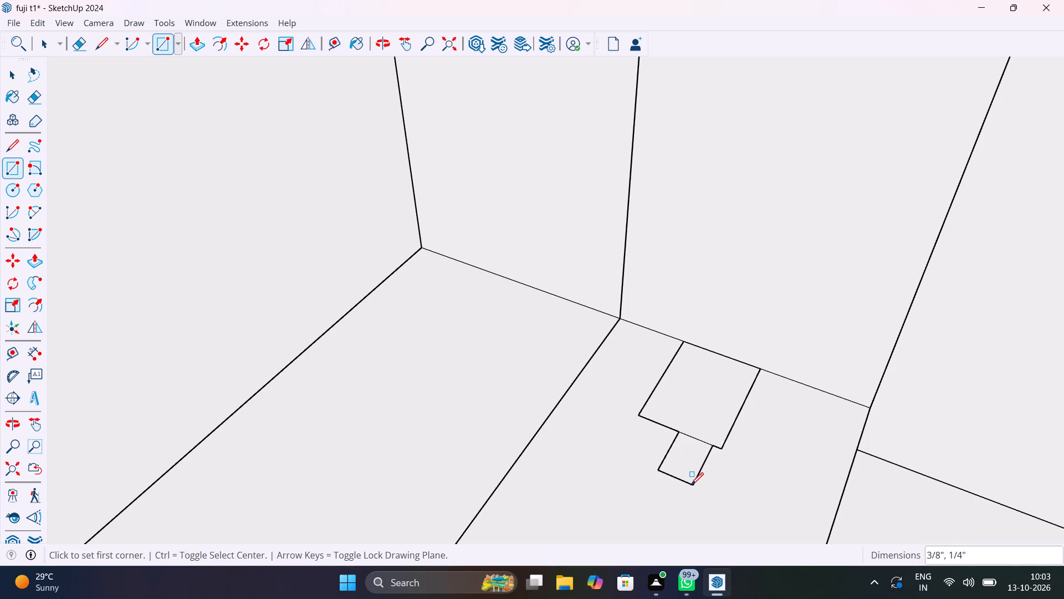
Move the small rectangle's three outer edges about 1/8" along the frame profile's inner edge to centre the projection.
{"action": "key", "text": "space"}
{"action": "left_click", "coordinate": [674, 442]}
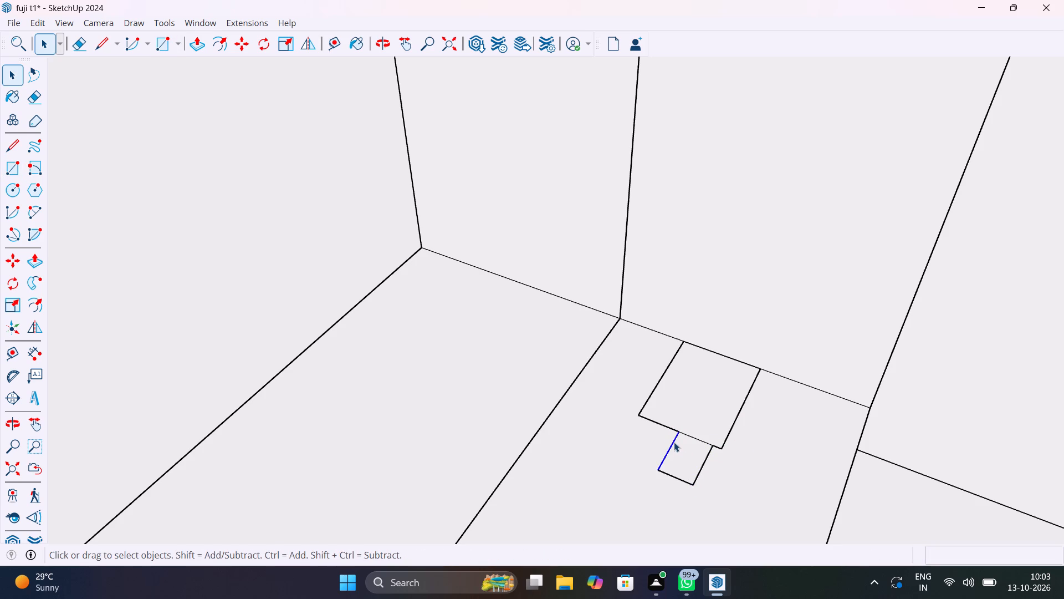
{"action": "left_click", "coordinate": [674, 479], "text": "shift"}
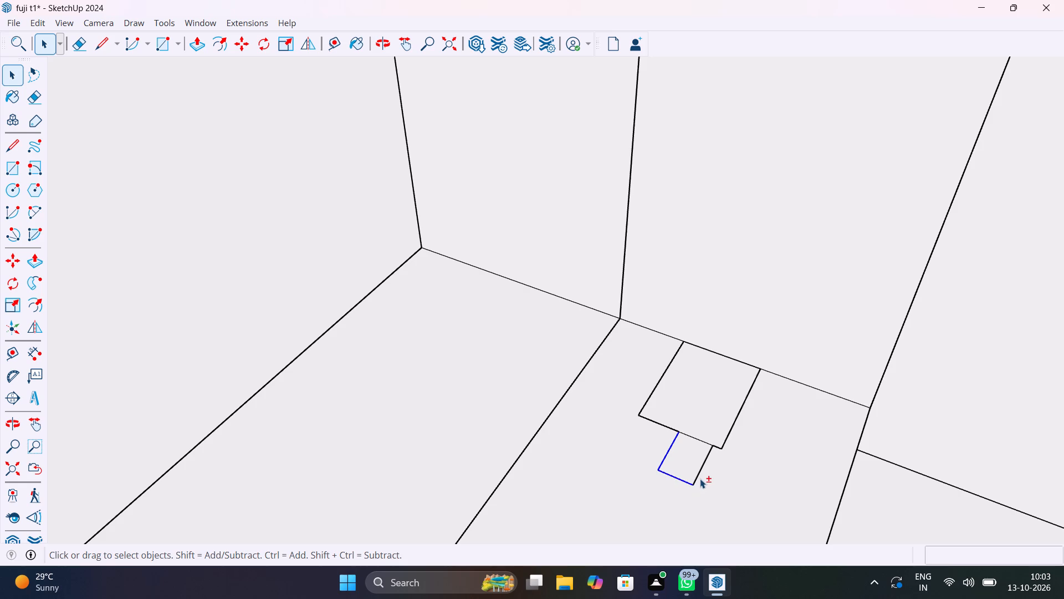
{"action": "left_click", "coordinate": [700, 474], "text": "shift"}
{"action": "key", "text": "m"}
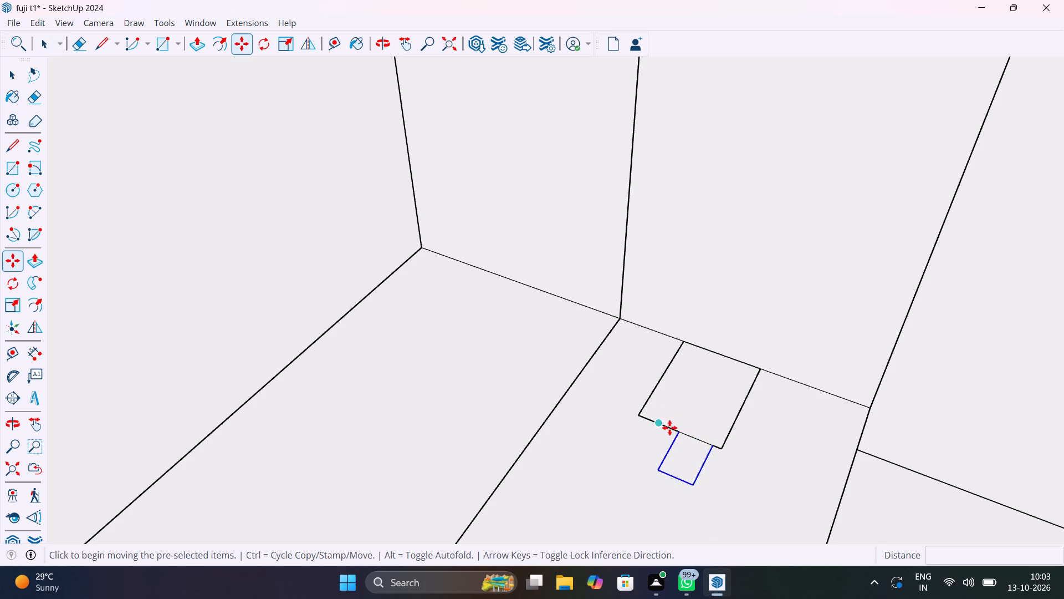
{"action": "left_click", "coordinate": [675, 432]}
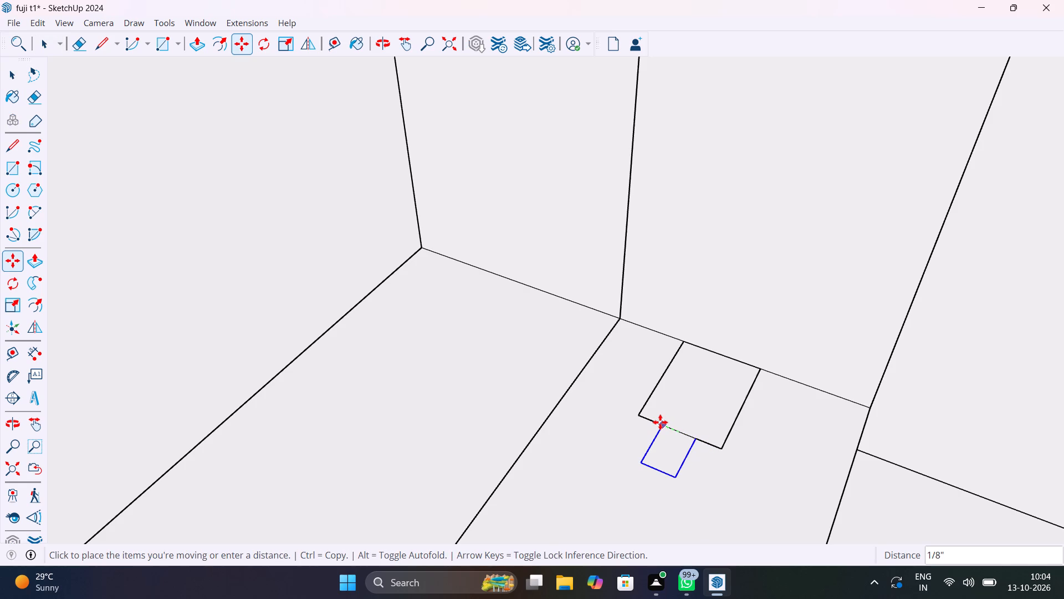
{"action": "left_click", "coordinate": [660, 422]}
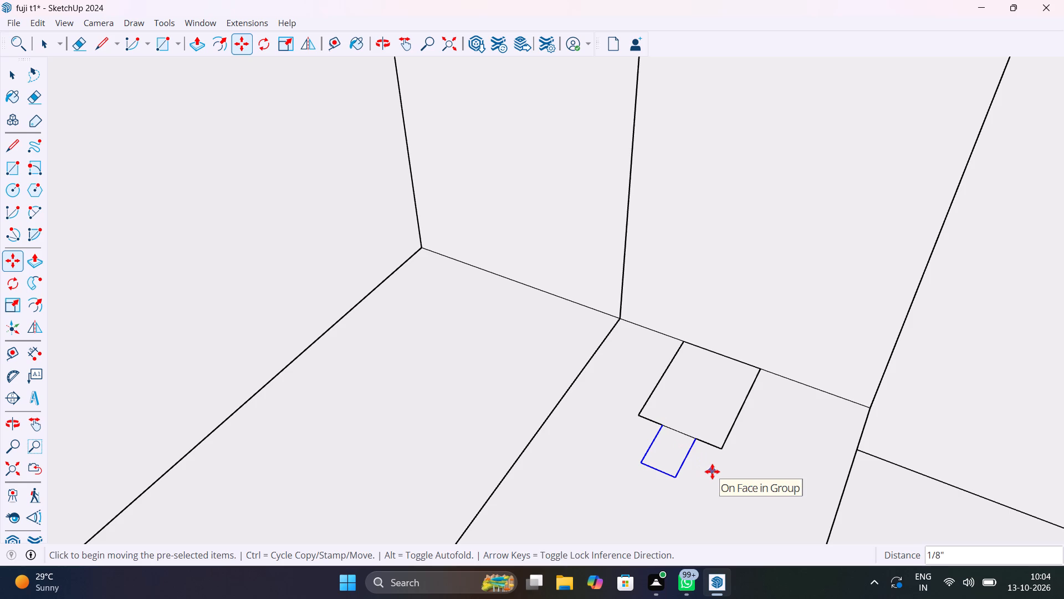
Erase the edge shared by the small rectangle and the larger one to merge them into a single stepped profile.
{"action": "key", "text": "space"}
{"action": "key", "text": "e"}
{"action": "left_click", "coordinate": [684, 432]}
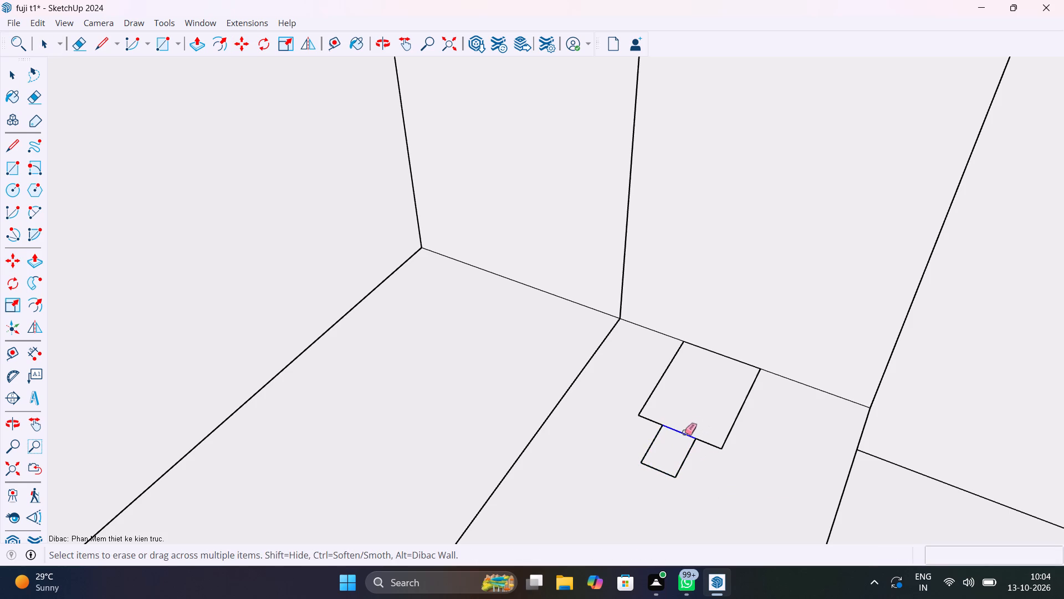
{"action": "key", "text": "space"}
Select the window outline's sill, both jamb and head edges and weld them into one continuous path.
{"action": "scroll", "coordinate": [711, 464], "scroll_direction": "down", "scroll_amount": 8}
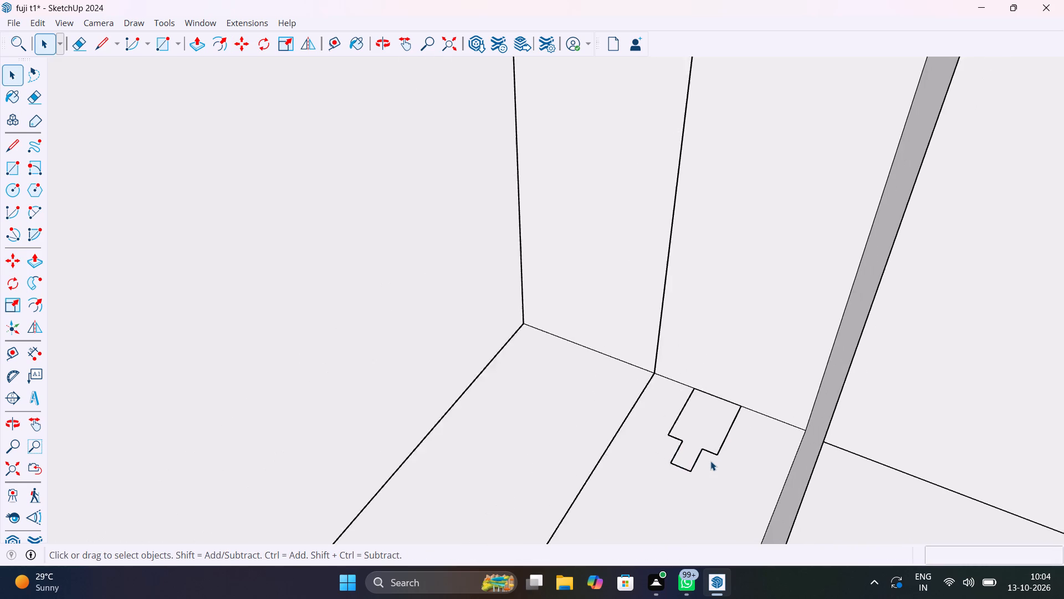
{"action": "scroll", "coordinate": [710, 461], "scroll_direction": "down", "scroll_amount": 2}
{"action": "middle_click_drag", "start_coordinate": [704, 462], "coordinate": [780, 398]}
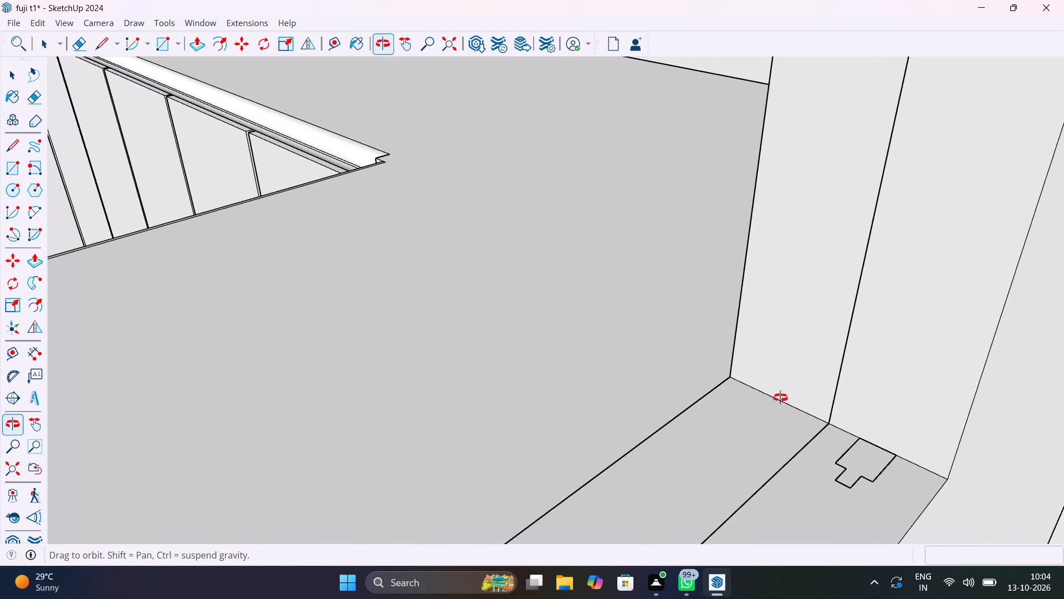
{"action": "middle_click_drag", "start_coordinate": [780, 398], "coordinate": [699, 374]}
{"action": "scroll", "coordinate": [756, 408], "scroll_direction": "down", "scroll_amount": 5}
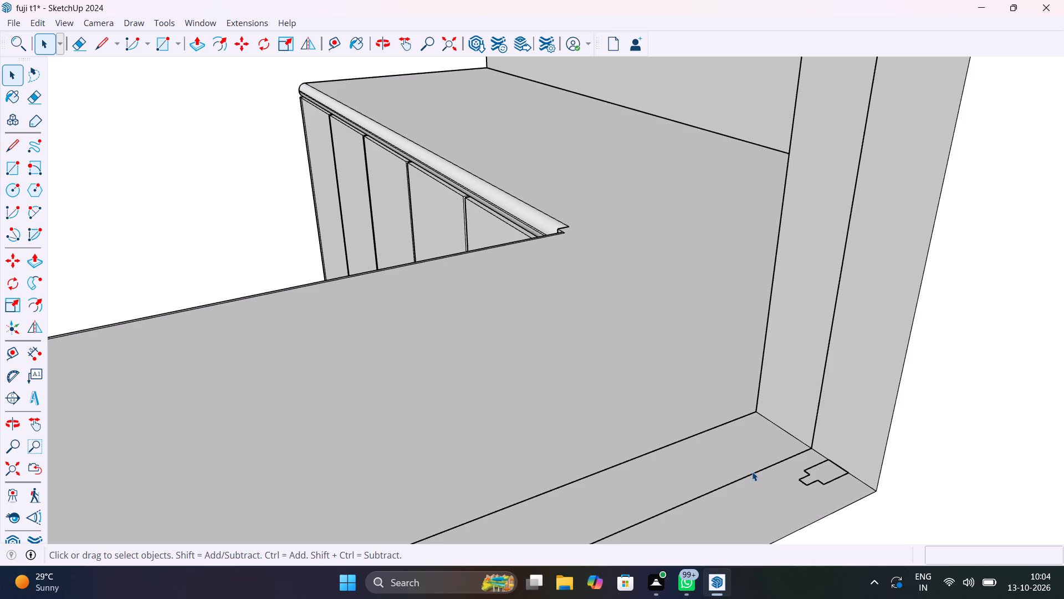
{"action": "left_click", "coordinate": [754, 474]}
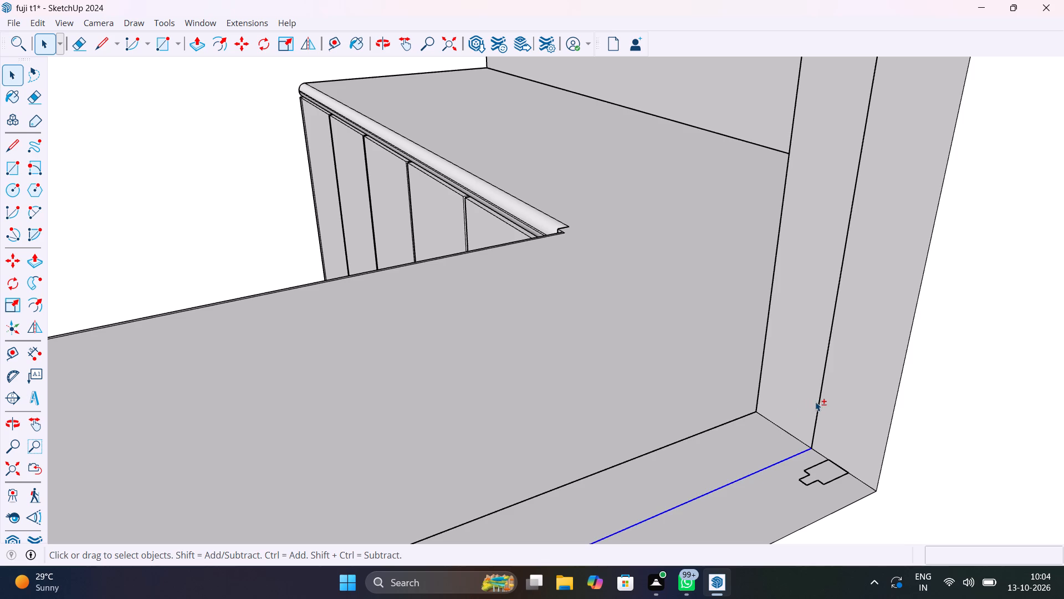
{"action": "left_click", "coordinate": [818, 403], "text": "shift"}
{"action": "scroll", "coordinate": [816, 407], "scroll_direction": "down", "scroll_amount": 17, "text": "shift"}
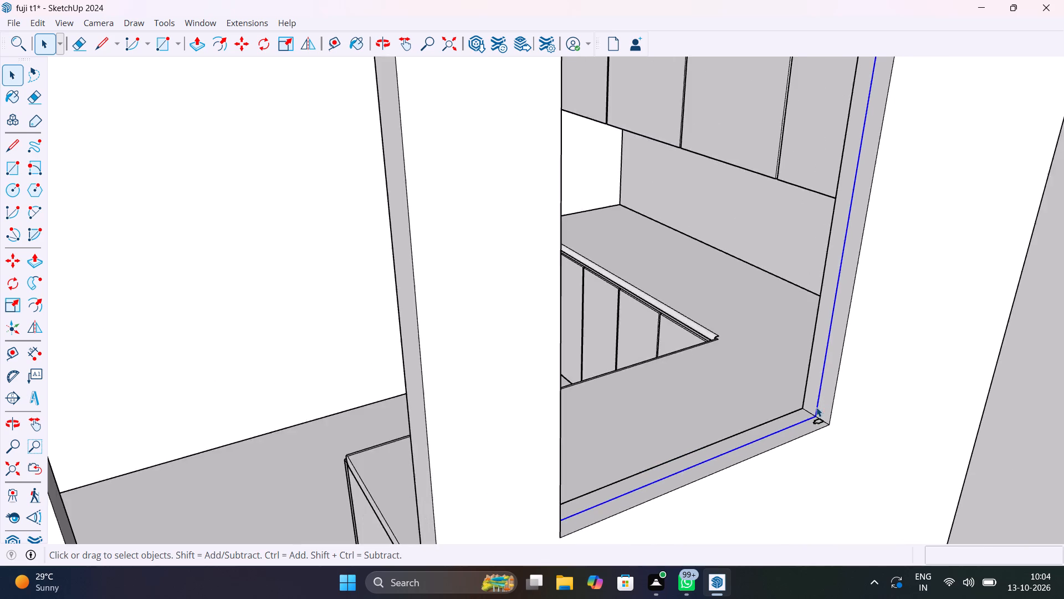
{"action": "scroll", "coordinate": [815, 407], "scroll_direction": "down", "scroll_amount": 1}
{"action": "middle_click_drag", "start_coordinate": [810, 404], "coordinate": [588, 405]}
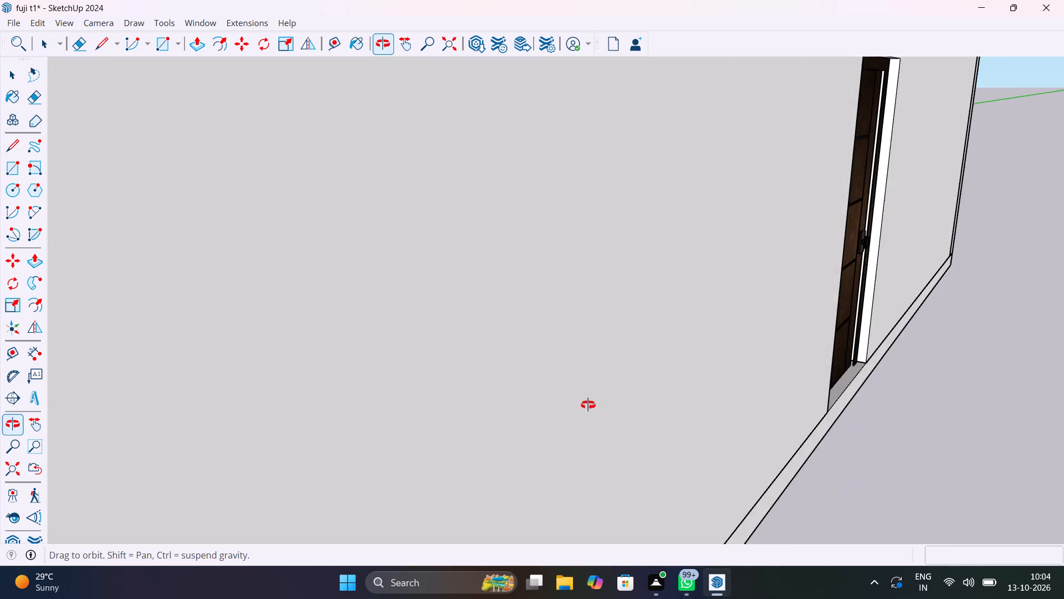
{"action": "middle_click_drag", "start_coordinate": [588, 405], "coordinate": [729, 413]}
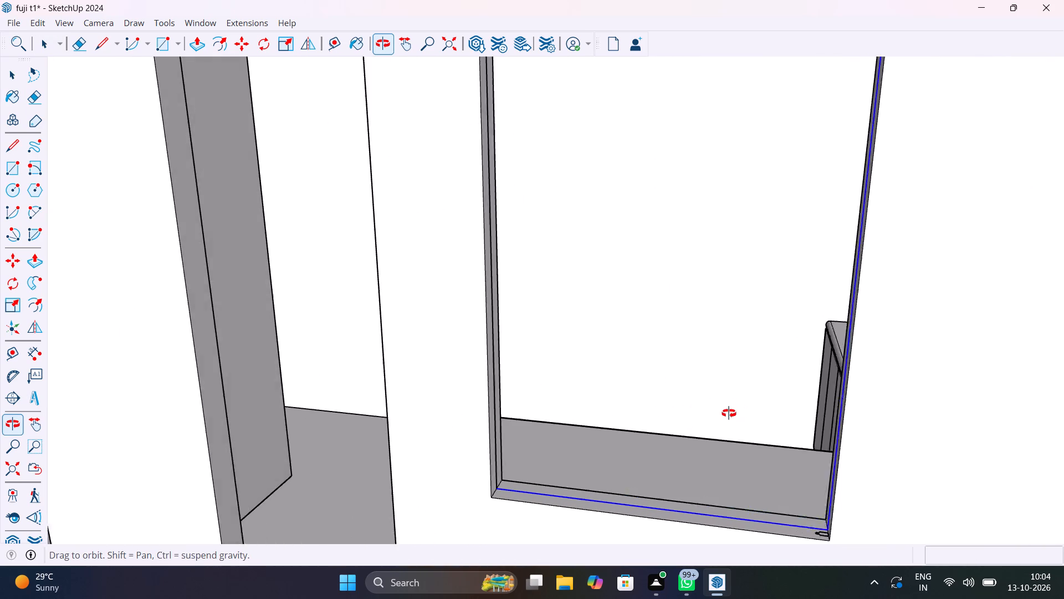
{"action": "middle_click_drag", "start_coordinate": [729, 413], "coordinate": [713, 415]}
{"action": "scroll", "coordinate": [393, 451], "scroll_direction": "up", "scroll_amount": 5}
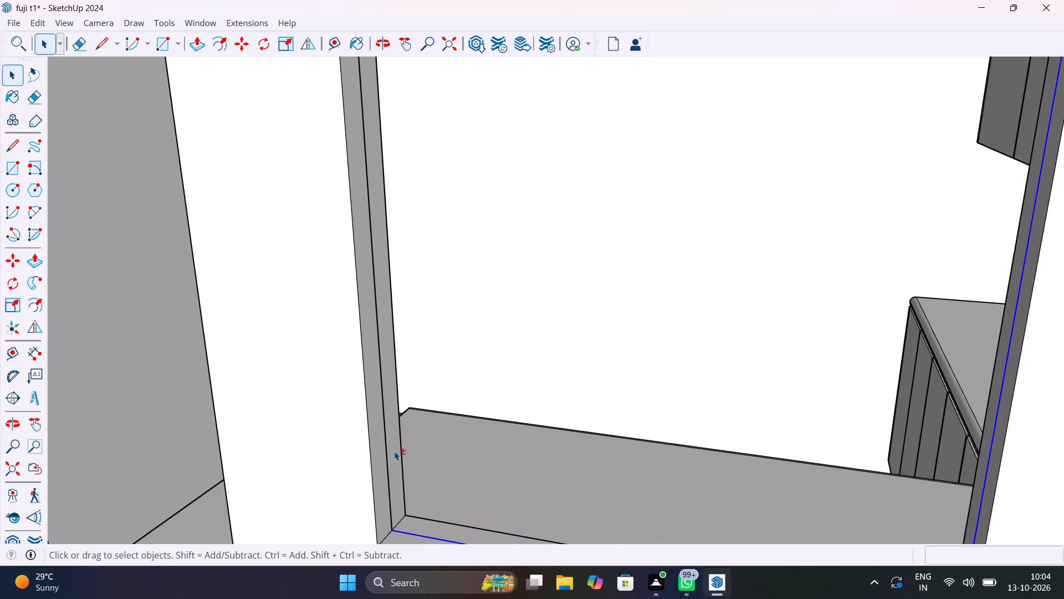
{"action": "left_click", "coordinate": [388, 463], "text": "shift"}
{"action": "scroll", "coordinate": [438, 448], "scroll_direction": "down", "scroll_amount": 7, "text": "shift"}
{"action": "scroll", "coordinate": [438, 448], "scroll_direction": "down", "scroll_amount": 3}
{"action": "middle_click_drag", "start_coordinate": [441, 447], "coordinate": [514, 458], "text": "shift"}
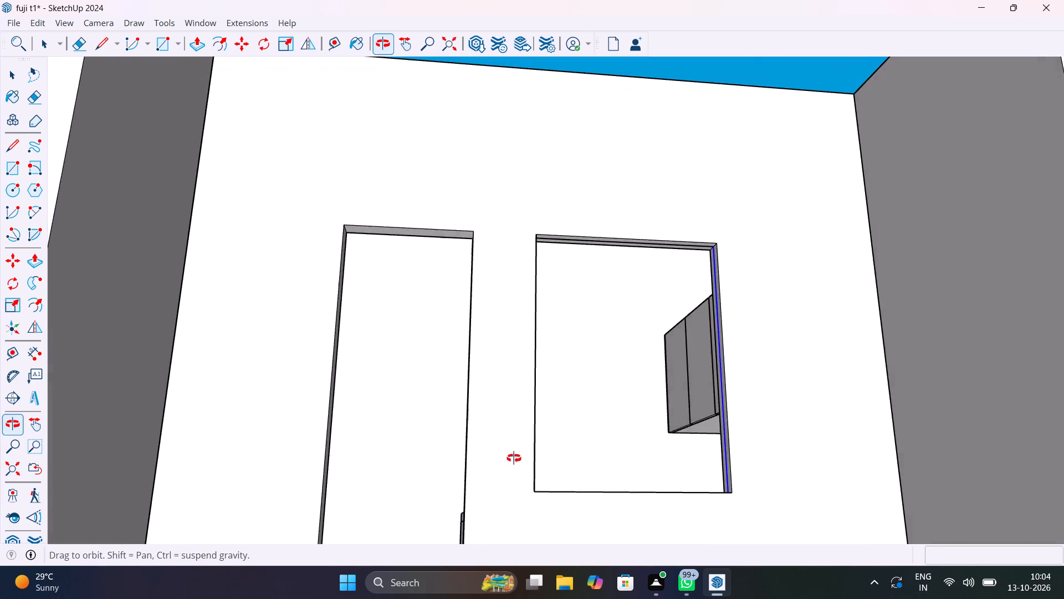
{"action": "middle_click_drag", "start_coordinate": [514, 458], "coordinate": [545, 414], "text": "shift"}
{"action": "scroll", "coordinate": [702, 227], "scroll_direction": "up", "scroll_amount": 8}
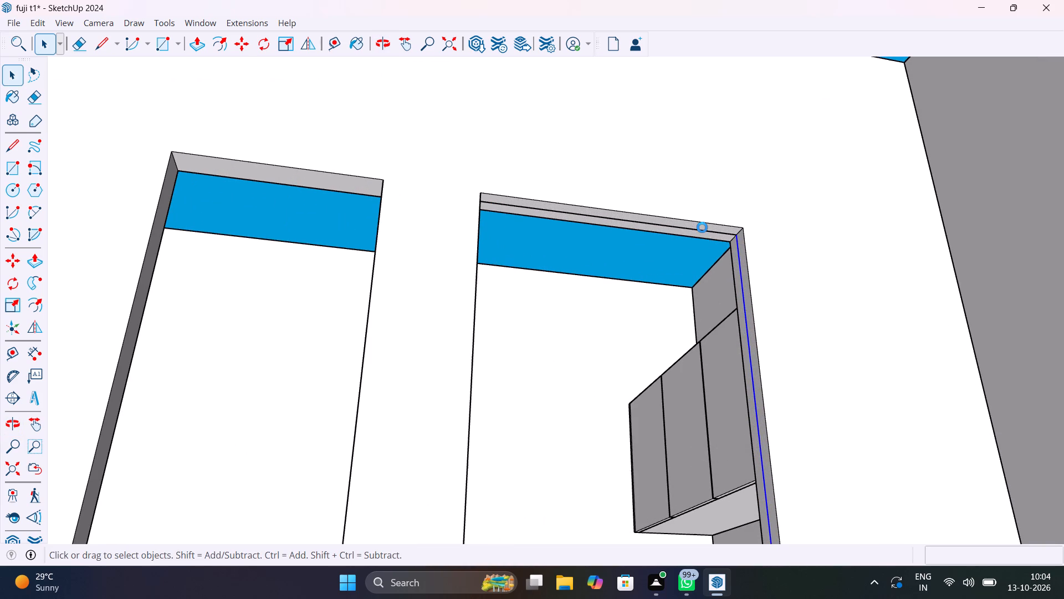
{"action": "scroll", "coordinate": [702, 227], "scroll_direction": "up", "scroll_amount": 7}
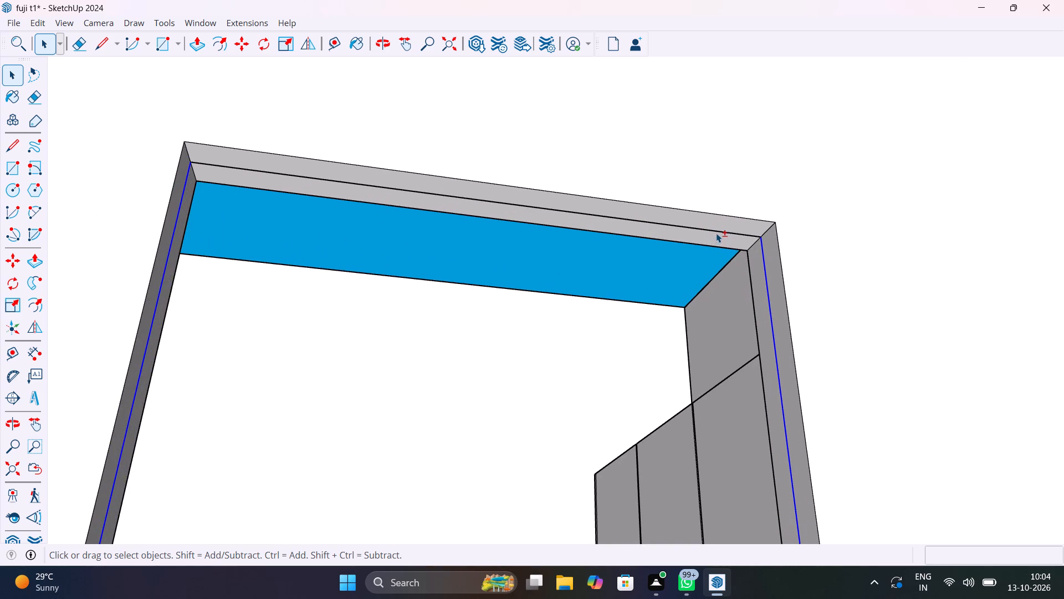
{"action": "left_click", "coordinate": [720, 231], "text": "shift"}
{"action": "scroll", "coordinate": [720, 235], "scroll_direction": "down", "scroll_amount": 7}
{"action": "right_click", "coordinate": [720, 236]}
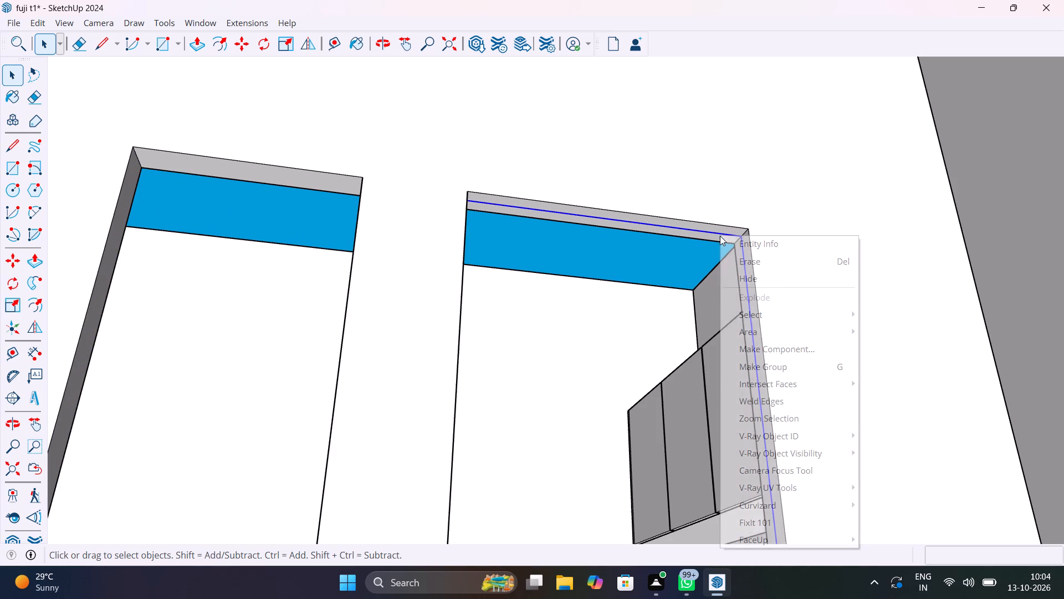
{"action": "left_click", "coordinate": [763, 397]}
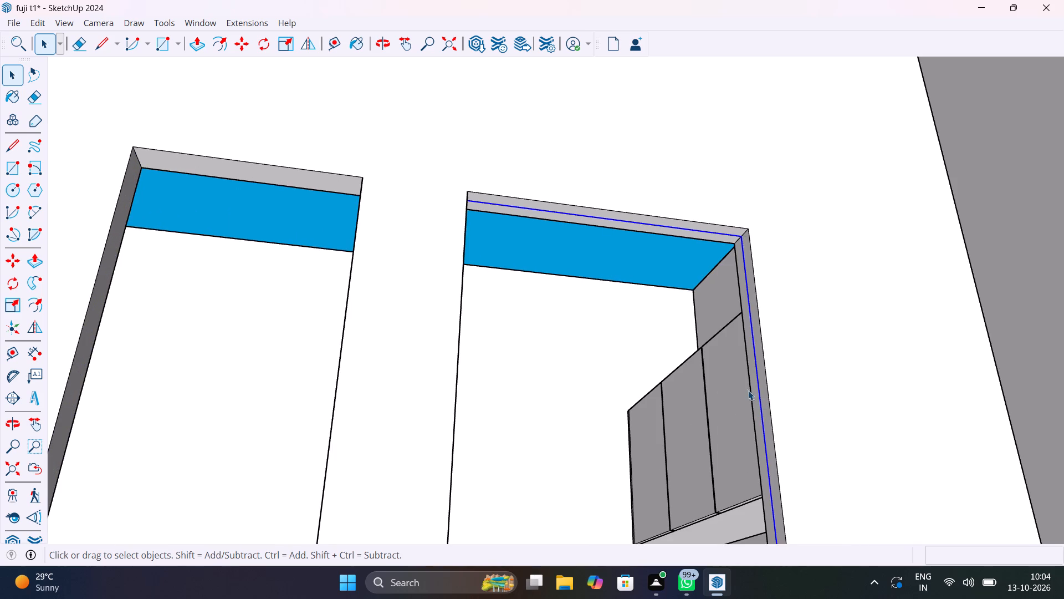
Extrude the stepped profile around the welded window outline with Follow Me to form the frame.
{"action": "scroll", "coordinate": [747, 386], "scroll_direction": "down", "scroll_amount": 6}
{"action": "middle_click_drag", "start_coordinate": [761, 438], "coordinate": [668, 412]}
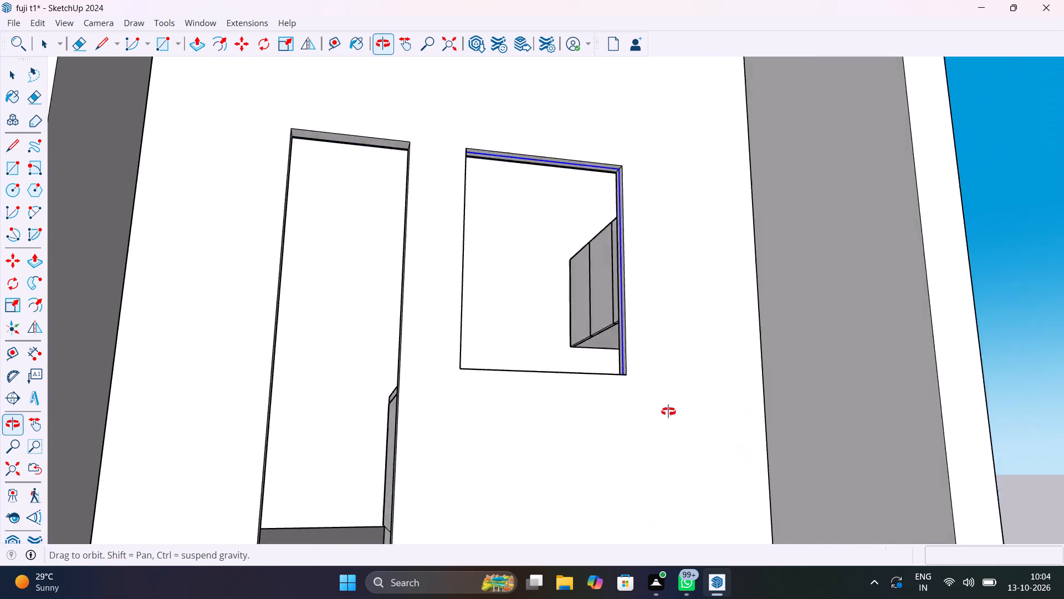
{"action": "middle_click_drag", "start_coordinate": [668, 412], "coordinate": [740, 520]}
{"action": "scroll", "coordinate": [667, 443], "scroll_direction": "up", "scroll_amount": 17}
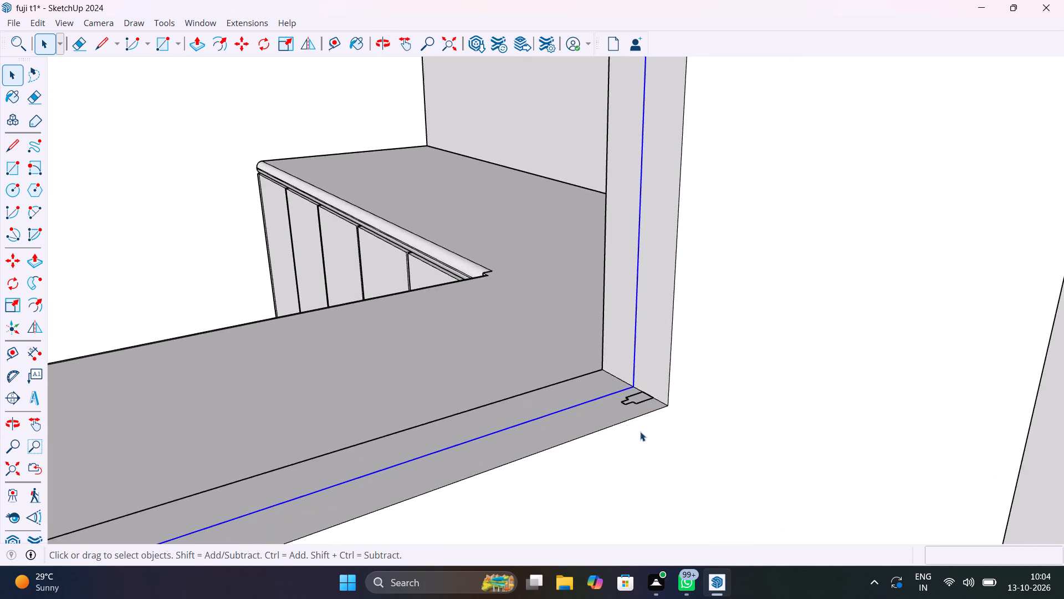
{"action": "scroll", "coordinate": [640, 432], "scroll_direction": "up", "scroll_amount": 8}
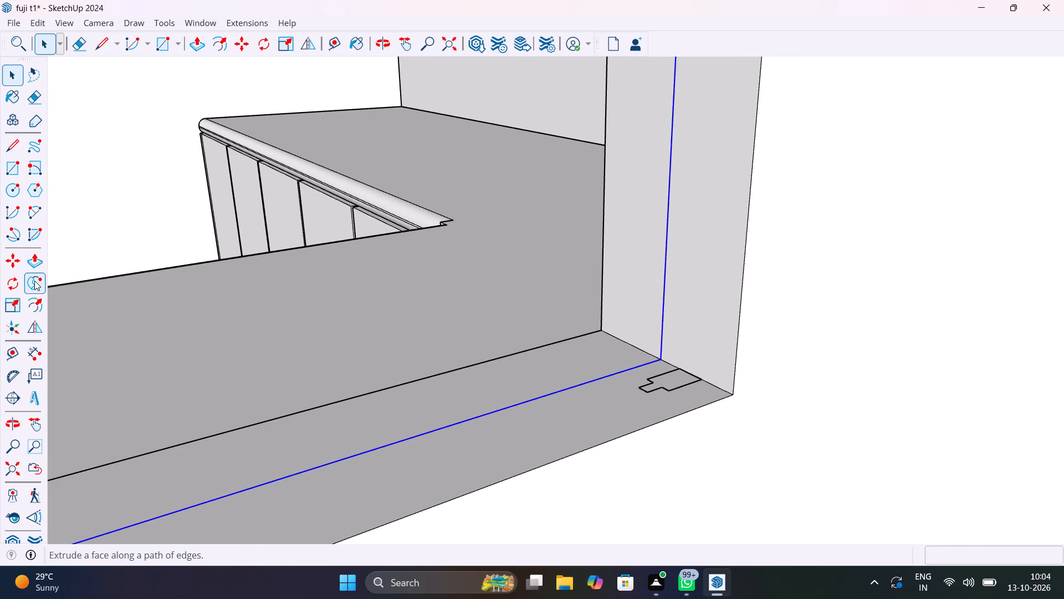
{"action": "left_click", "coordinate": [34, 281]}
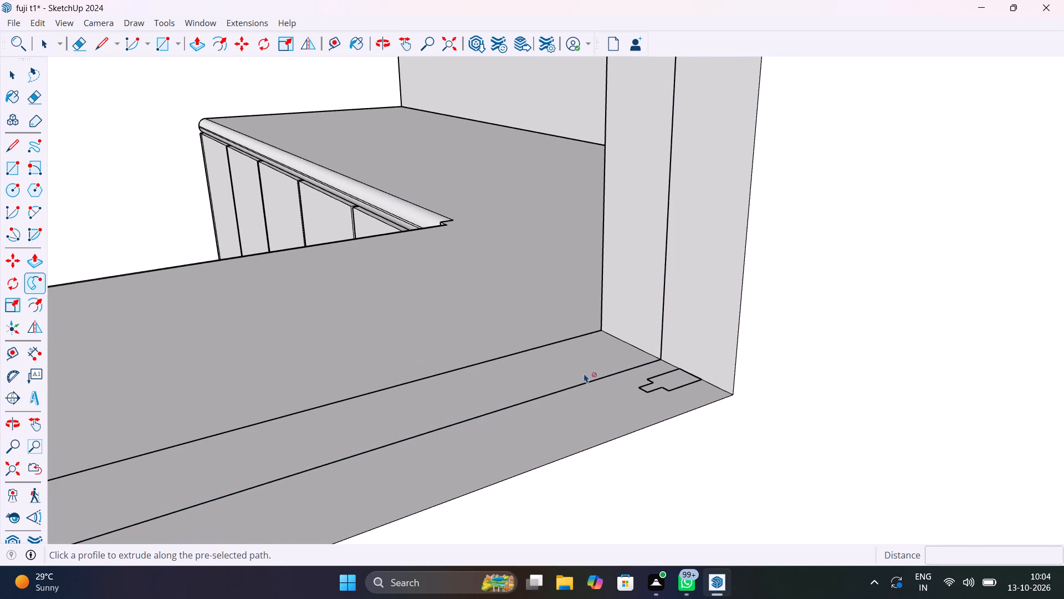
{"action": "left_click", "coordinate": [672, 382]}
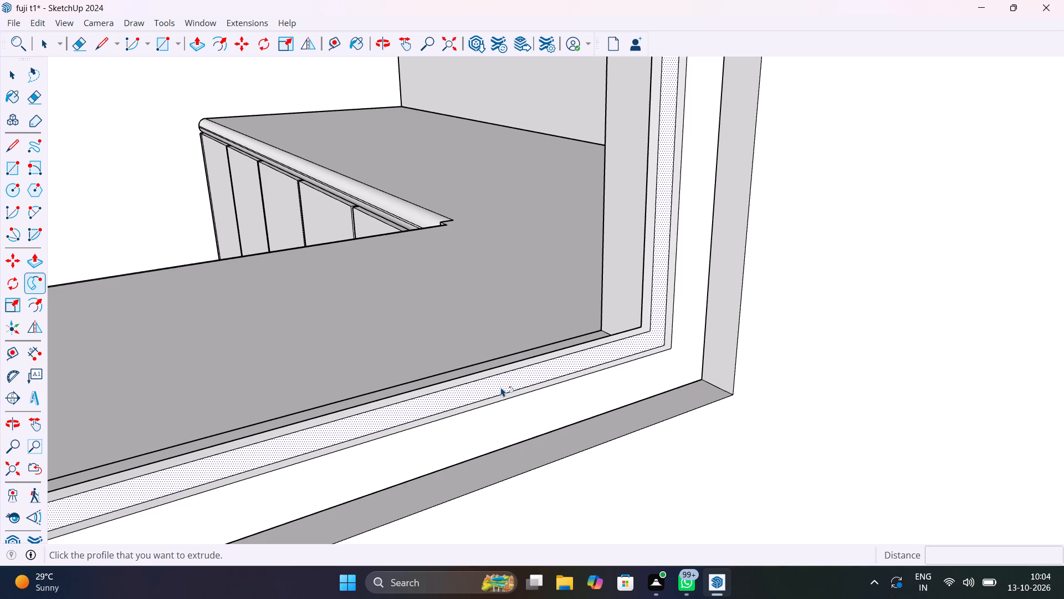
{"action": "key", "text": "space"}
Select all the connected geometry of the window frame and make it a group.
{"action": "middle_click_drag", "start_coordinate": [553, 378], "coordinate": [767, 478]}
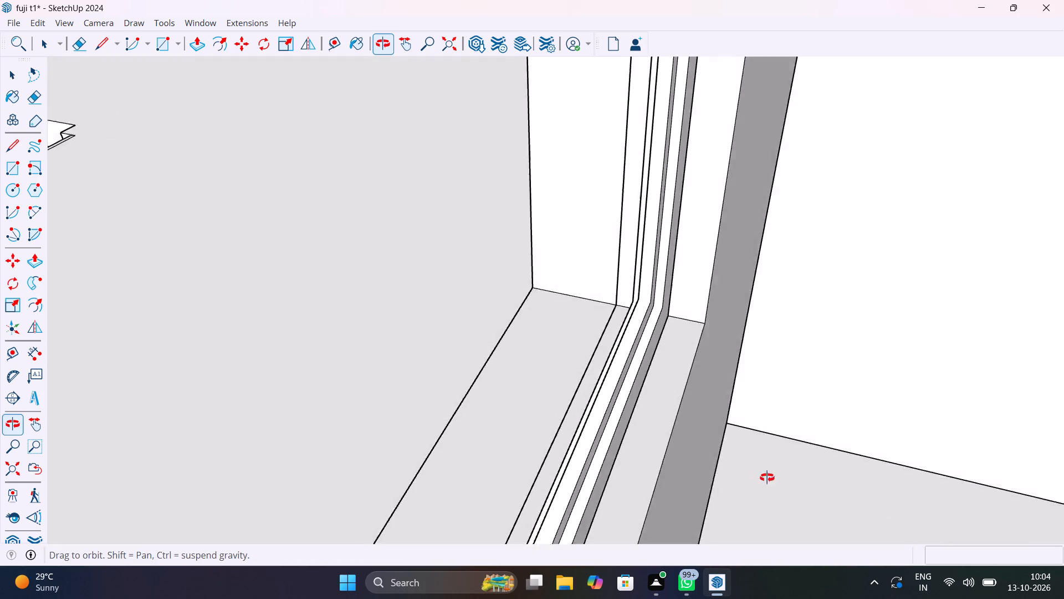
{"action": "middle_click_drag", "start_coordinate": [767, 478], "coordinate": [979, 478]}
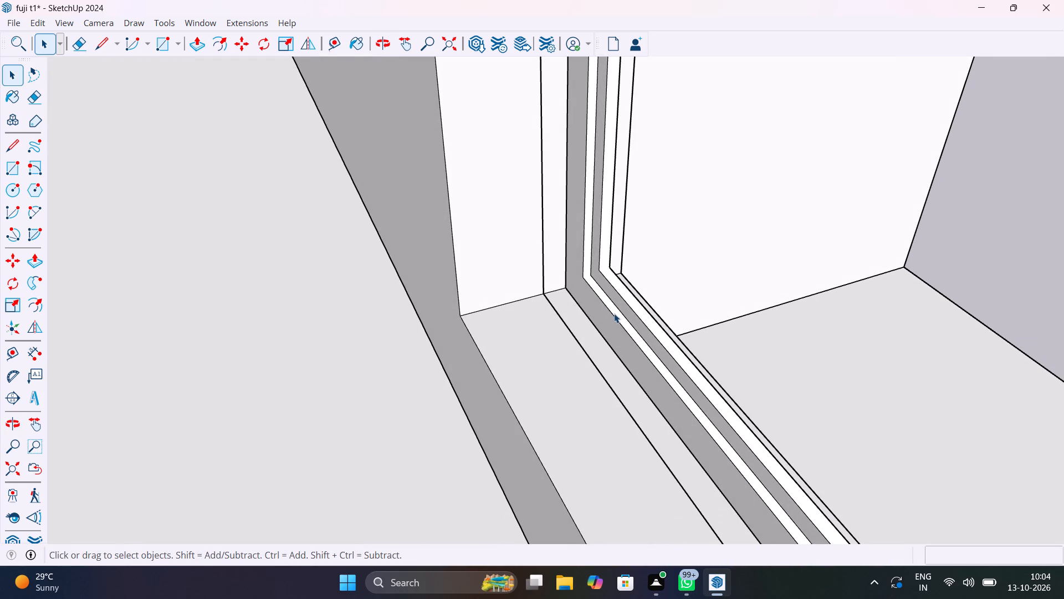
{"action": "triple_click", "coordinate": [614, 313]}
{"action": "middle_click_drag", "start_coordinate": [615, 313], "coordinate": [426, 287]}
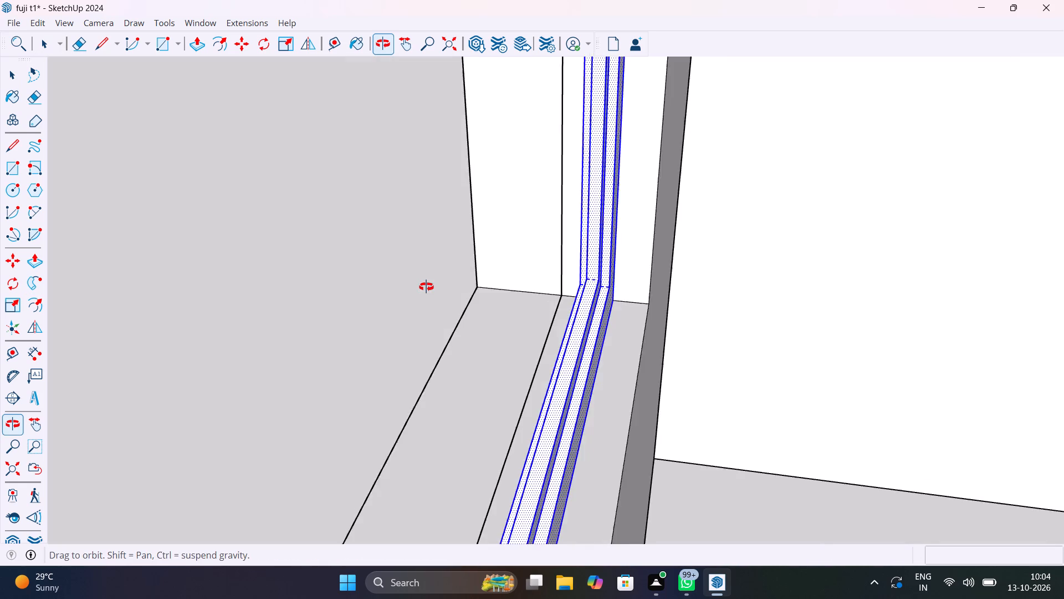
{"action": "middle_click_drag", "start_coordinate": [426, 287], "coordinate": [587, 300]}
{"action": "right_click", "coordinate": [587, 300]}
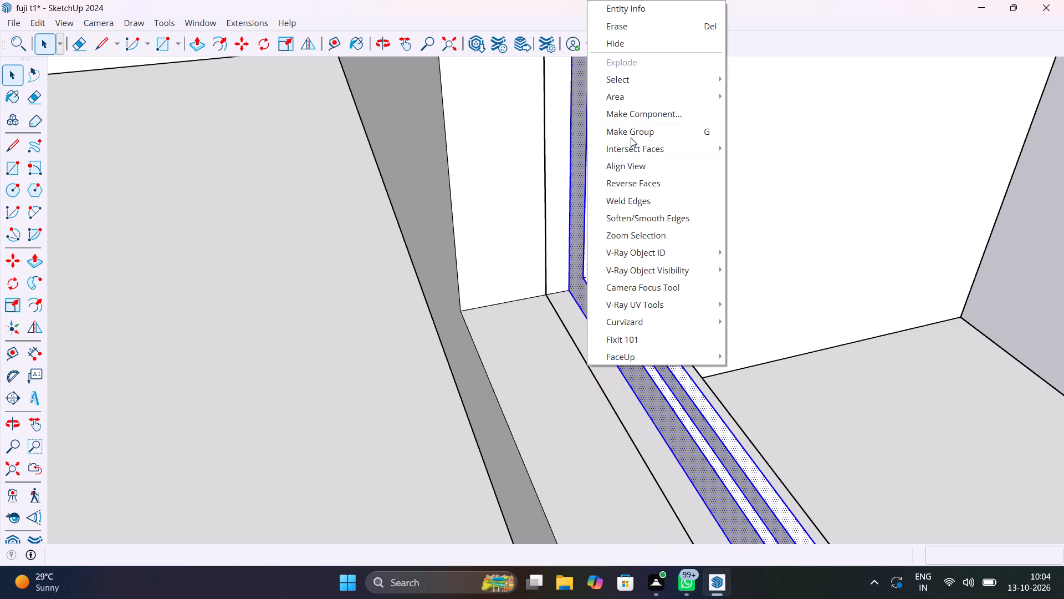
{"action": "left_click", "coordinate": [631, 134]}
Move the window frame group about 3/4" along the green axis, across the wall thickness of the opening.
{"action": "key", "text": "m"}
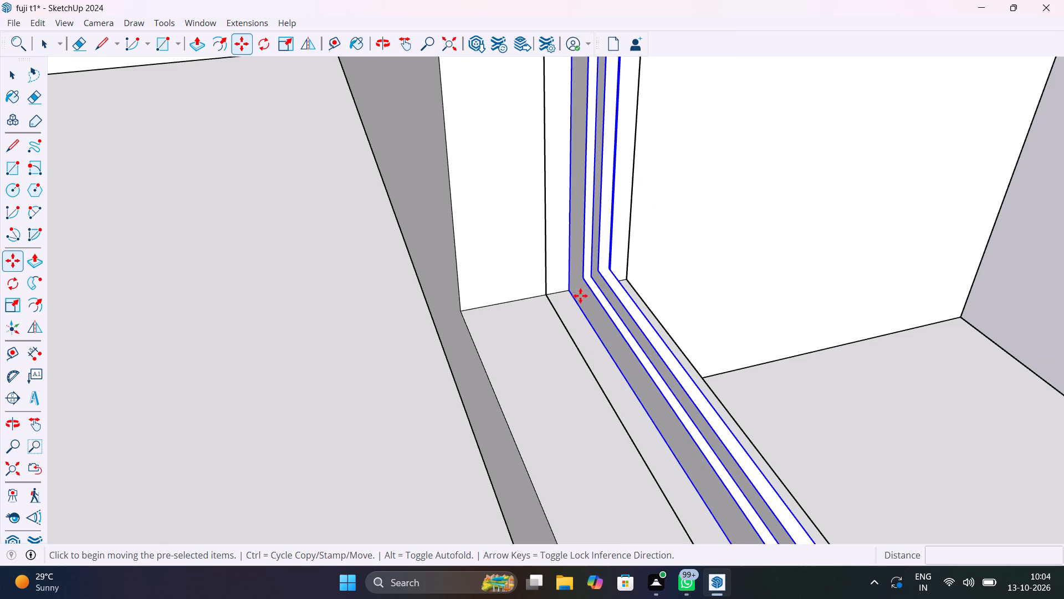
{"action": "scroll", "coordinate": [605, 272], "scroll_direction": "up", "scroll_amount": 11}
{"action": "left_click", "coordinate": [605, 272]}
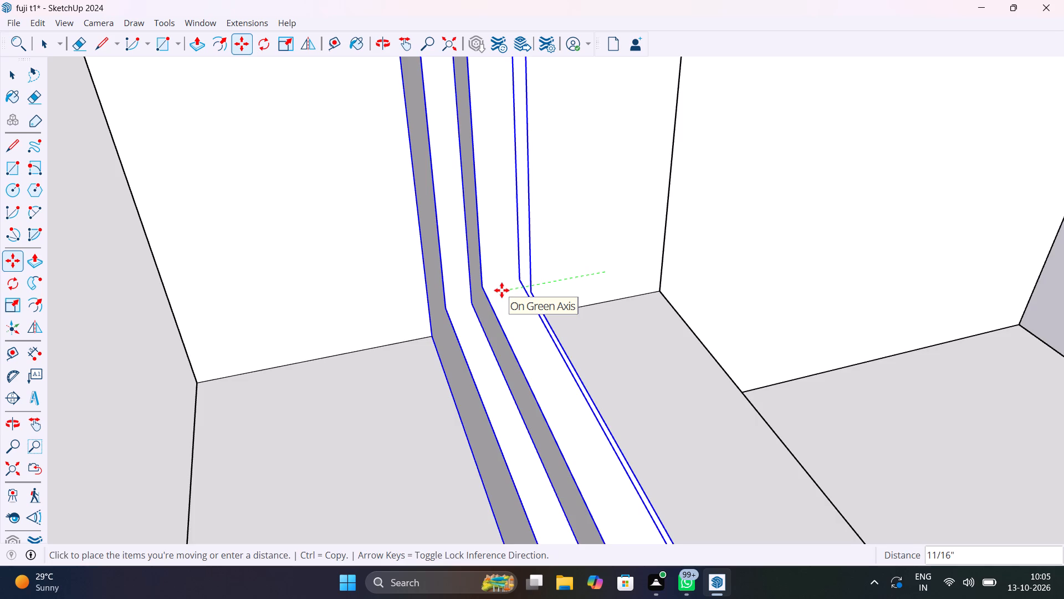
{"action": "scroll", "coordinate": [502, 290], "scroll_direction": "up", "scroll_amount": 1}
{"action": "scroll", "coordinate": [502, 290], "scroll_direction": "down", "scroll_amount": 1}
{"action": "middle_click_drag", "start_coordinate": [502, 290], "coordinate": [340, 262]}
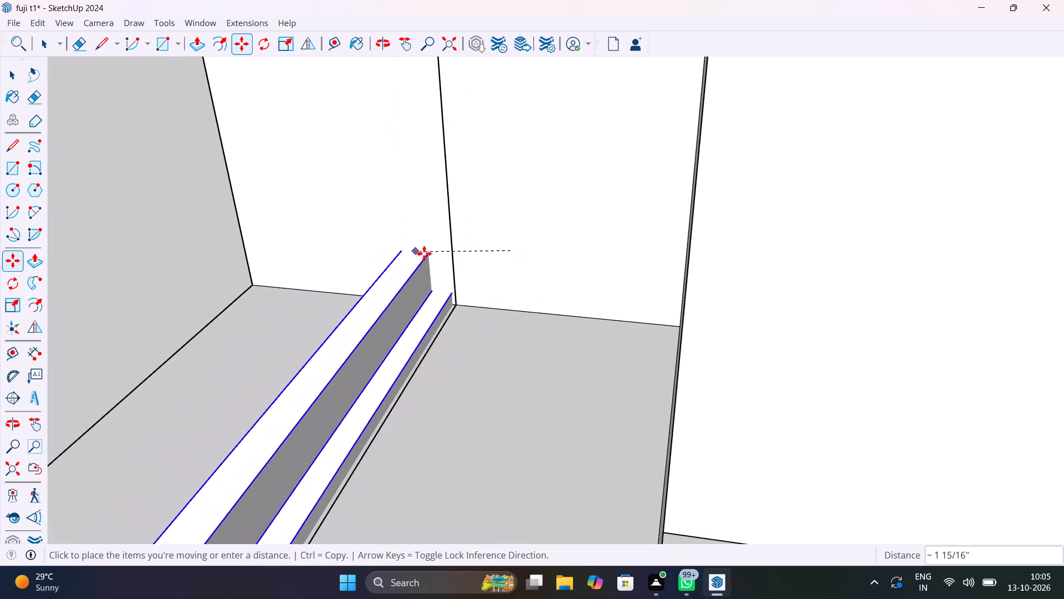
{"action": "middle_click_drag", "start_coordinate": [487, 290], "coordinate": [629, 301]}
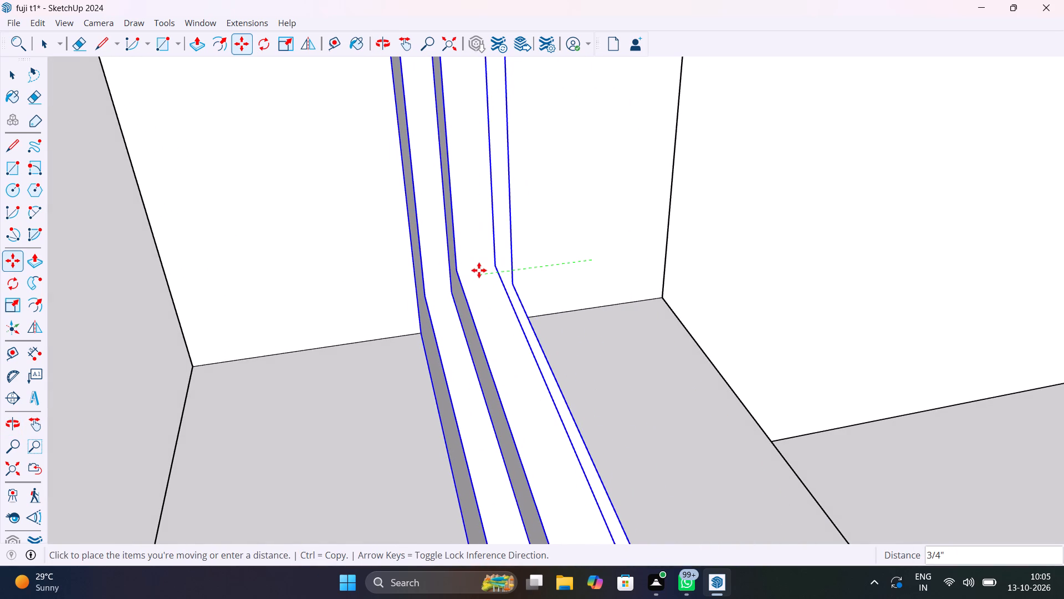
{"action": "left_click", "coordinate": [479, 270]}
{"action": "key", "text": "space"}
{"action": "scroll", "coordinate": [580, 379], "scroll_direction": "down", "scroll_amount": 6}
{"action": "middle_click_drag", "start_coordinate": [588, 364], "coordinate": [322, 293]}
{"action": "scroll", "coordinate": [438, 363], "scroll_direction": "down", "scroll_amount": 20}
{"action": "scroll", "coordinate": [438, 363], "scroll_direction": "down", "scroll_amount": 8}
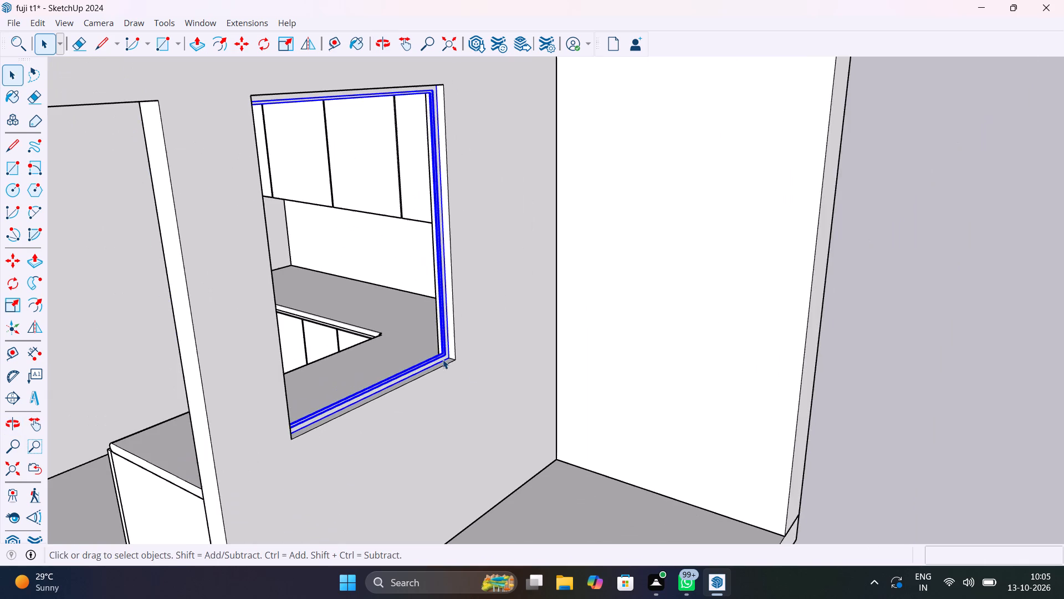
{"action": "middle_click_drag", "start_coordinate": [474, 370], "coordinate": [443, 415]}
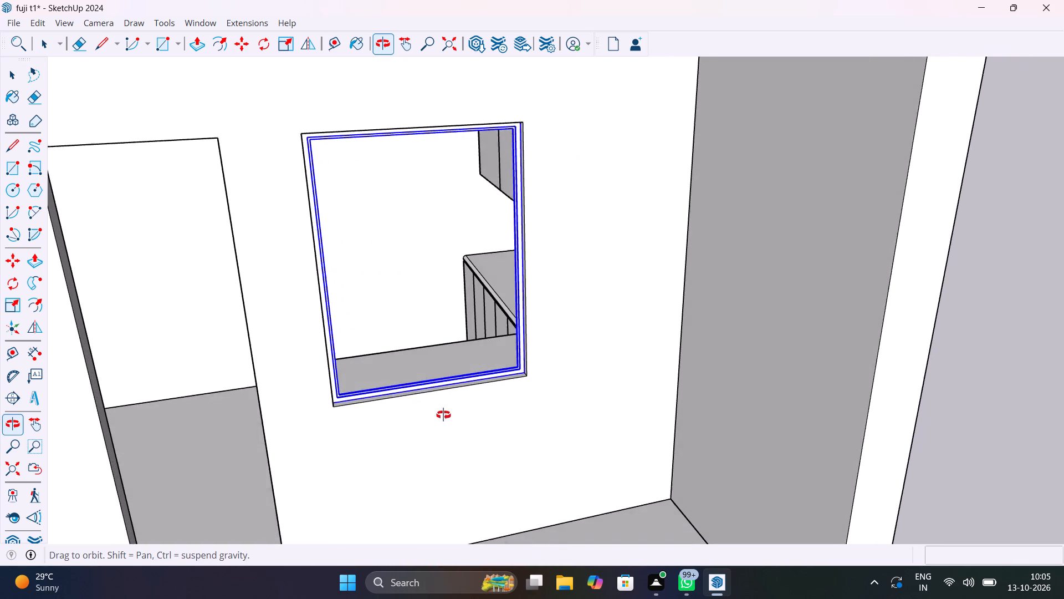
Draw a rectangle about 2' 9 3/8" by 3' 9 7/16" across the kitchen window frame's inner opening, from upper to opposite lower corner, for the pane.
{"action": "middle_click_drag", "start_coordinate": [443, 415], "coordinate": [446, 451]}
{"action": "left_click", "coordinate": [393, 266]}
{"action": "scroll", "coordinate": [416, 304], "scroll_direction": "down", "scroll_amount": 6}
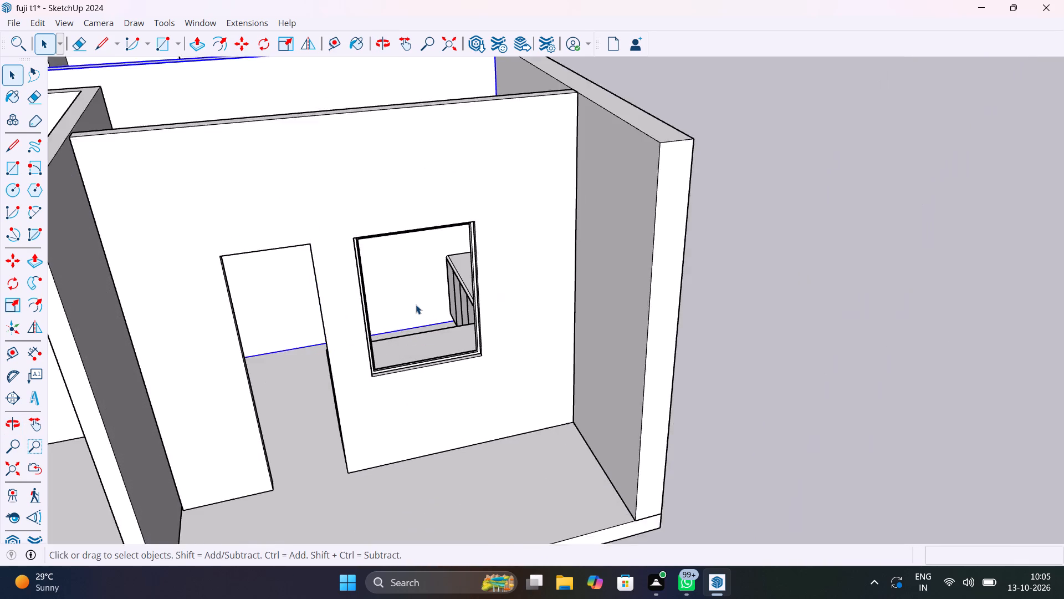
{"action": "left_click", "coordinate": [746, 217]}
{"action": "scroll", "coordinate": [390, 250], "scroll_direction": "up", "scroll_amount": 11}
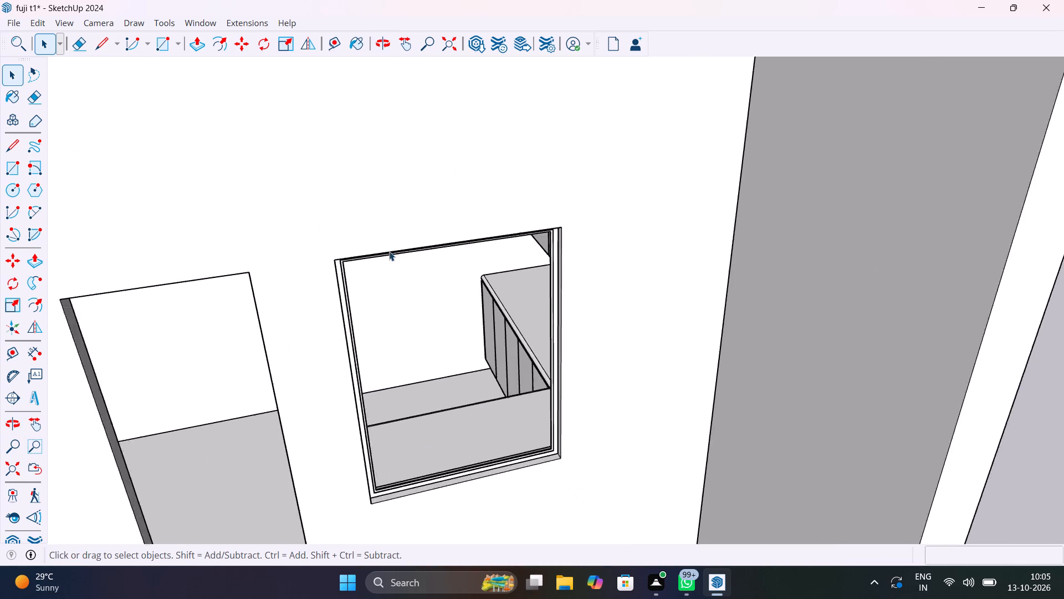
{"action": "scroll", "coordinate": [389, 251], "scroll_direction": "up", "scroll_amount": 3}
{"action": "middle_click_drag", "start_coordinate": [415, 292], "coordinate": [518, 296]}
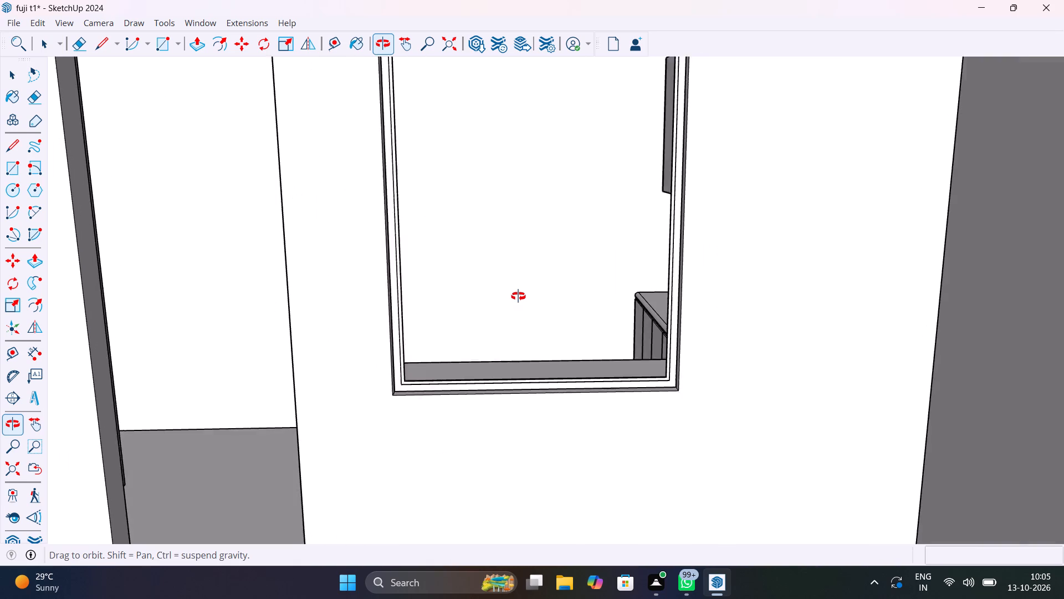
{"action": "middle_click_drag", "start_coordinate": [518, 296], "coordinate": [511, 286]}
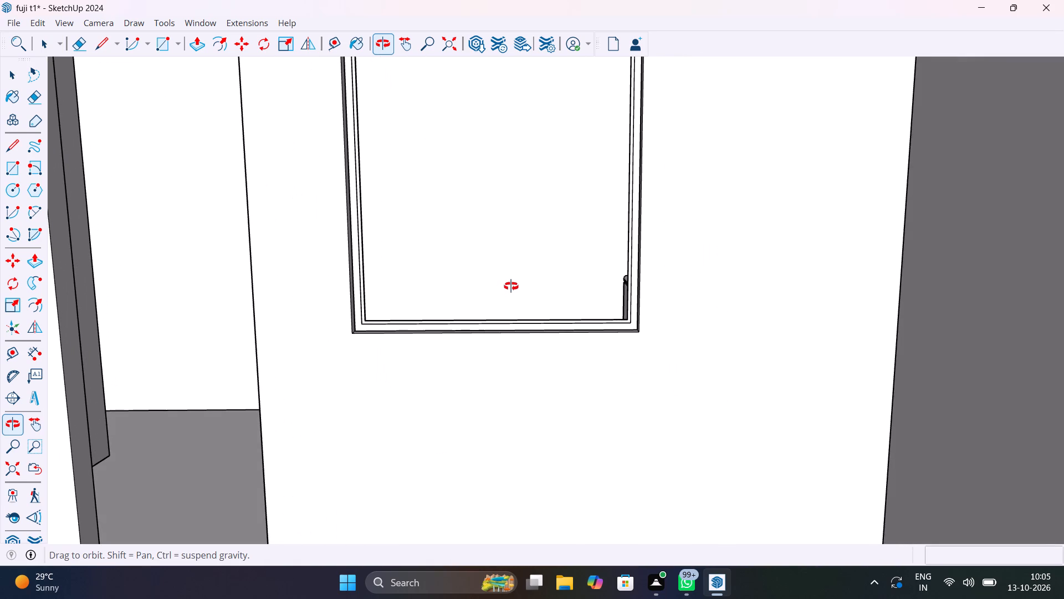
{"action": "middle_click_drag", "start_coordinate": [511, 286], "coordinate": [567, 400]}
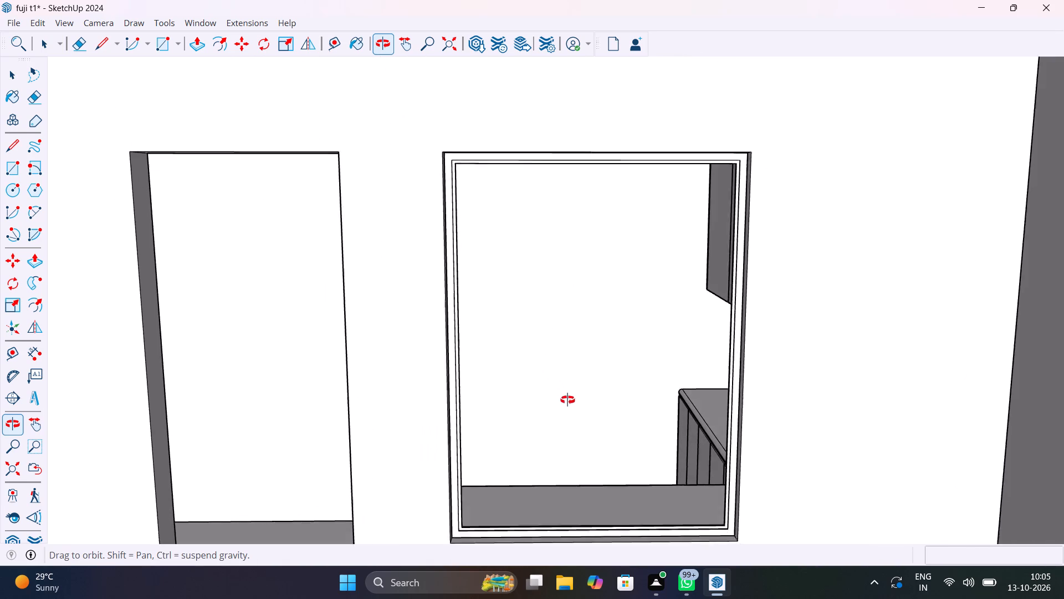
{"action": "middle_click_drag", "start_coordinate": [567, 400], "coordinate": [599, 461]}
{"action": "scroll", "coordinate": [526, 271], "scroll_direction": "up", "scroll_amount": 9}
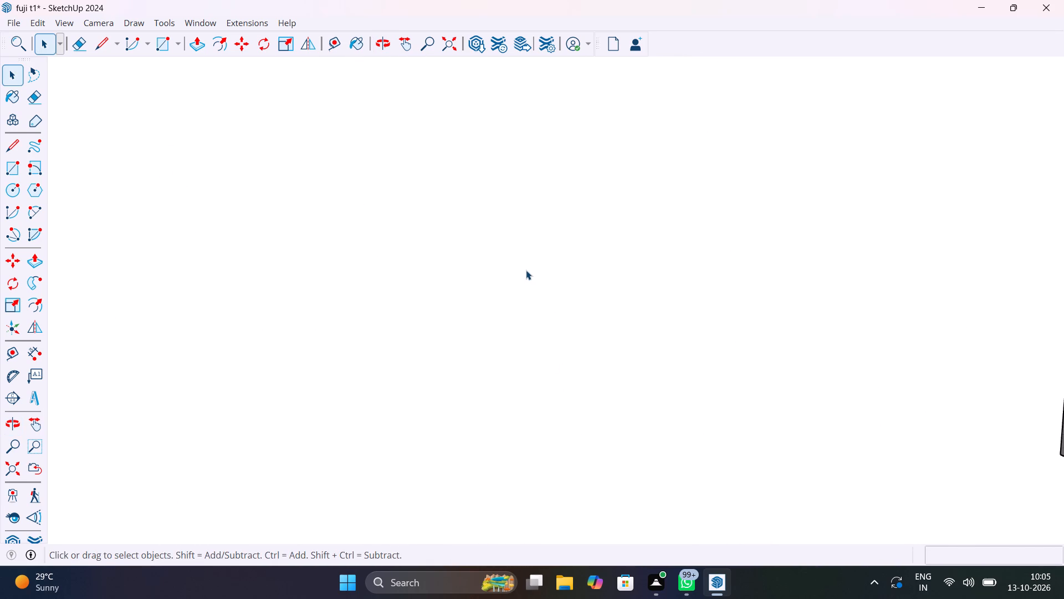
{"action": "scroll", "coordinate": [526, 270], "scroll_direction": "down", "scroll_amount": 6}
{"action": "middle_click_drag", "start_coordinate": [522, 268], "coordinate": [586, 305]}
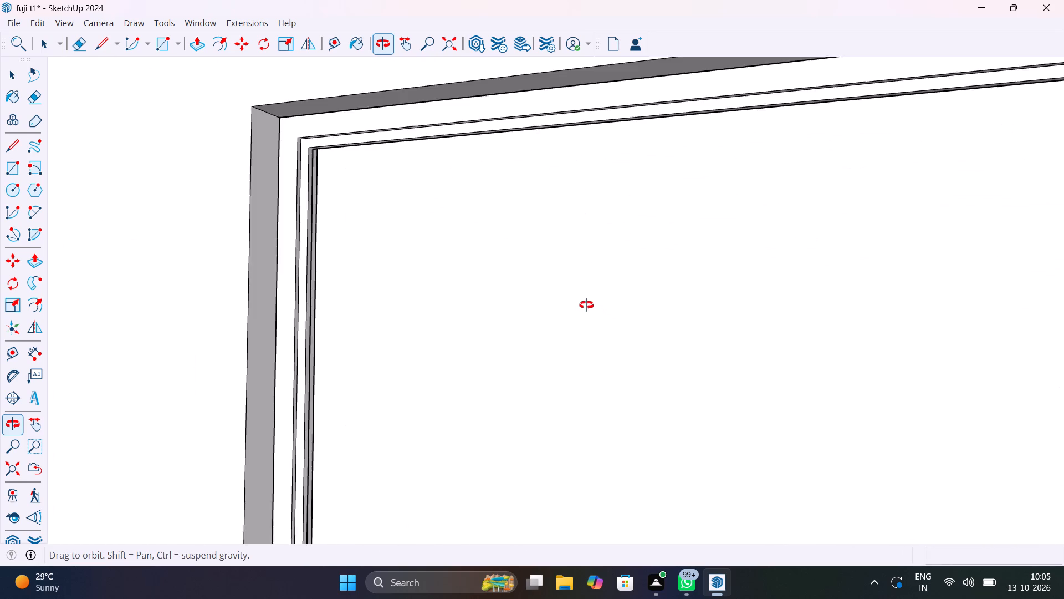
{"action": "middle_click_drag", "start_coordinate": [586, 305], "coordinate": [533, 301]}
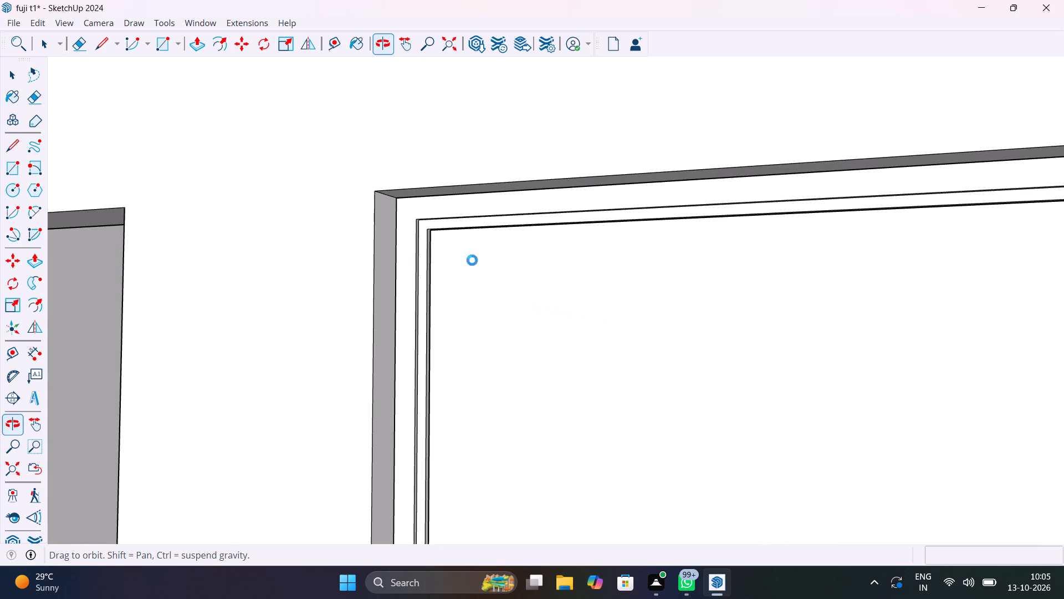
{"action": "scroll", "coordinate": [432, 235], "scroll_direction": "up", "scroll_amount": 4}
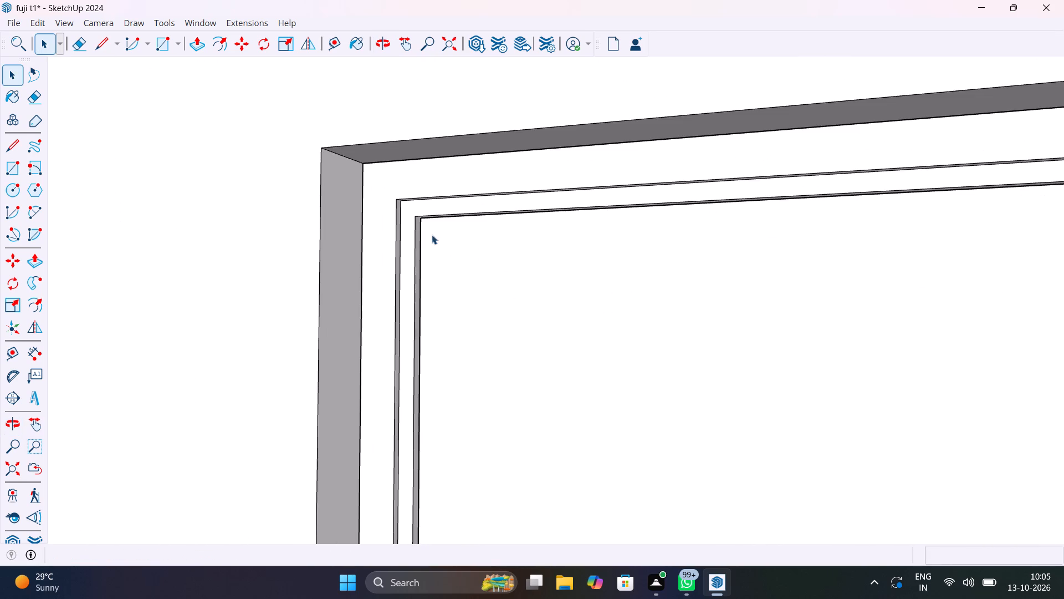
{"action": "scroll", "coordinate": [418, 216], "scroll_direction": "up", "scroll_amount": 17}
{"action": "scroll", "coordinate": [418, 221], "scroll_direction": "up", "scroll_amount": 4}
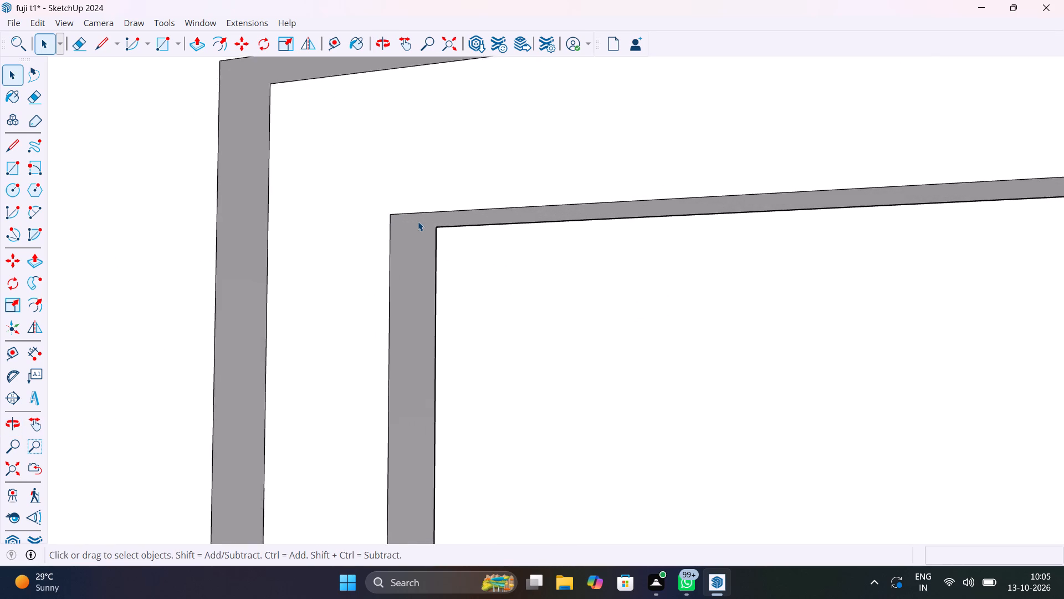
{"action": "scroll", "coordinate": [418, 221], "scroll_direction": "up", "scroll_amount": 2}
{"action": "key", "text": "r"}
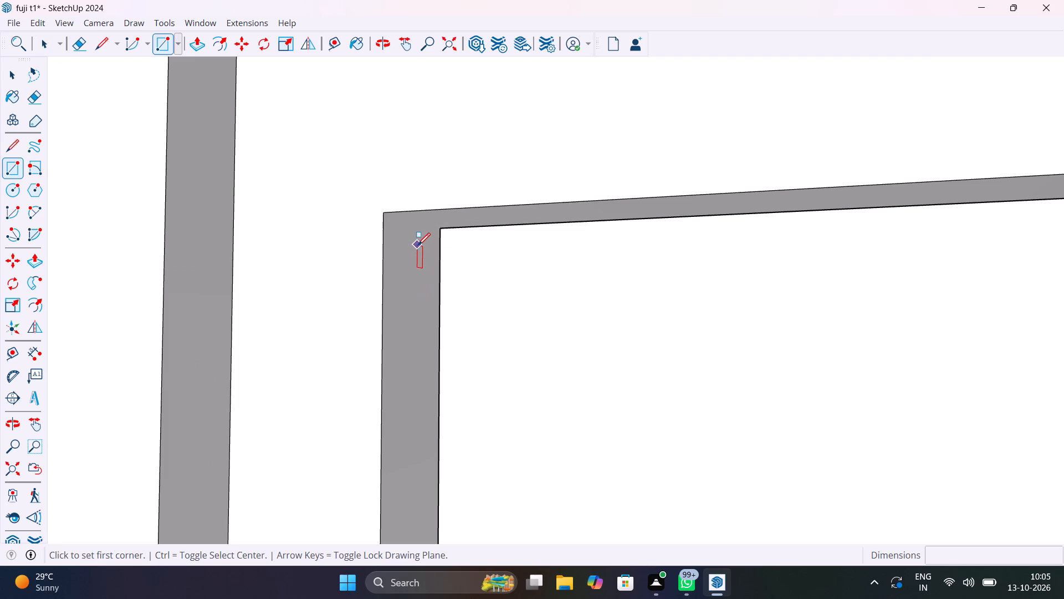
{"action": "left_click", "coordinate": [418, 245]}
{"action": "scroll", "coordinate": [451, 276], "scroll_direction": "down", "scroll_amount": 16}
{"action": "scroll", "coordinate": [581, 429], "scroll_direction": "down", "scroll_amount": 14}
{"action": "middle_click_drag", "start_coordinate": [628, 515], "coordinate": [751, 511], "text": "shift"}
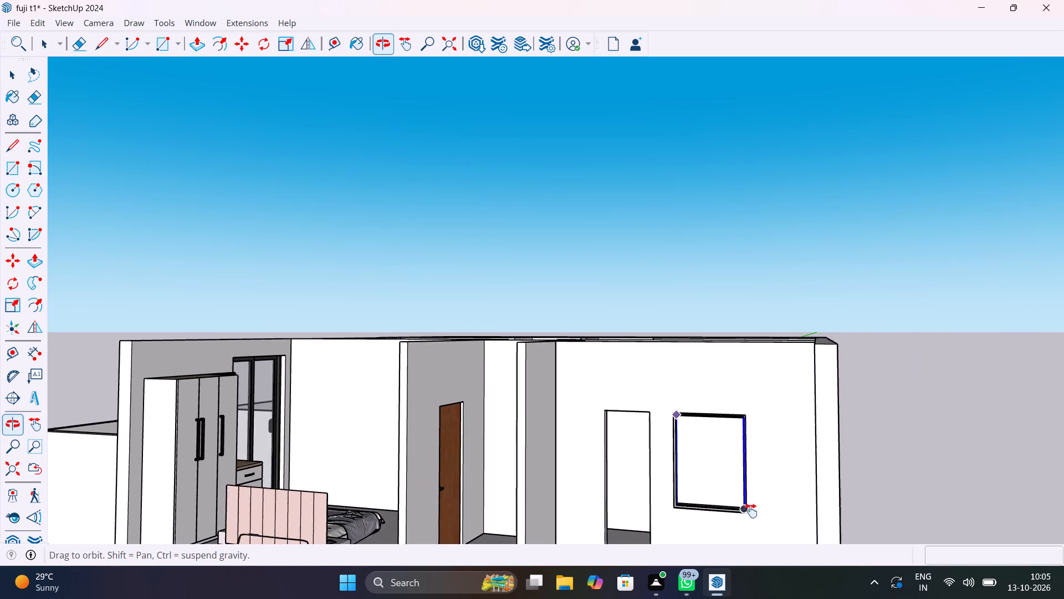
{"action": "middle_click_drag", "start_coordinate": [751, 511], "coordinate": [840, 536], "text": "shift"}
{"action": "scroll", "coordinate": [819, 526], "scroll_direction": "up", "scroll_amount": 15}
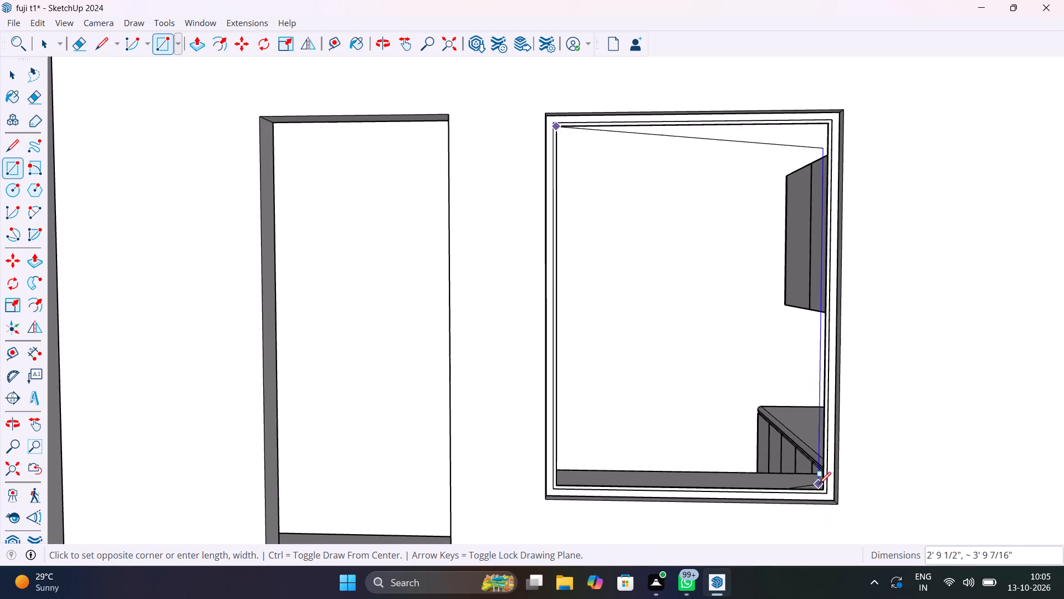
{"action": "scroll", "coordinate": [821, 494], "scroll_direction": "down", "scroll_amount": 1}
{"action": "middle_click_drag", "start_coordinate": [831, 533], "coordinate": [844, 577]}
{"action": "scroll", "coordinate": [812, 522], "scroll_direction": "up", "scroll_amount": 16}
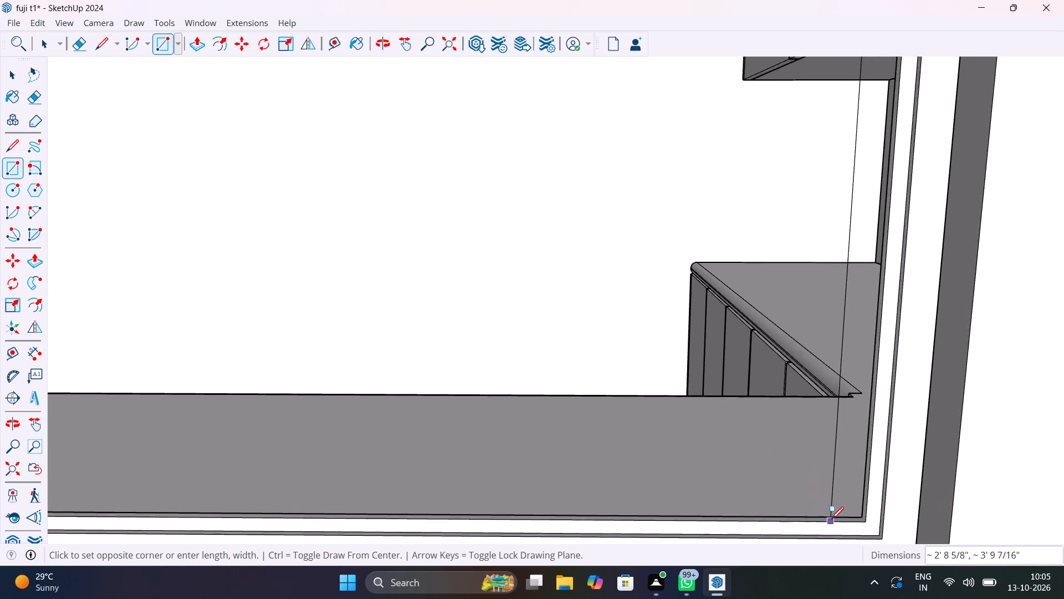
{"action": "scroll", "coordinate": [831, 519], "scroll_direction": "up", "scroll_amount": 13}
{"action": "middle_click_drag", "start_coordinate": [846, 518], "coordinate": [874, 597]}
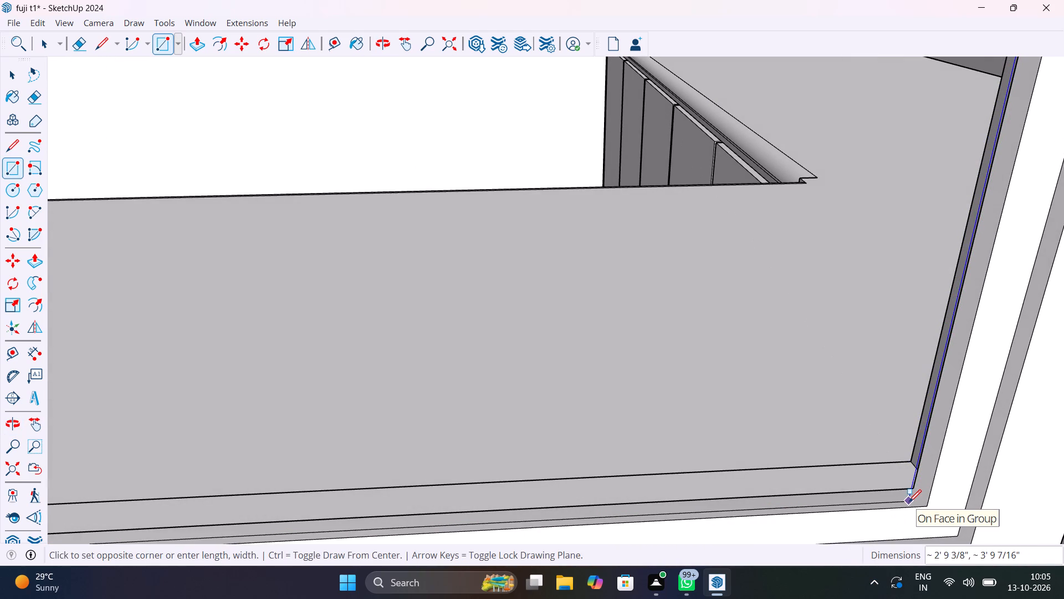
{"action": "left_click", "coordinate": [909, 499]}
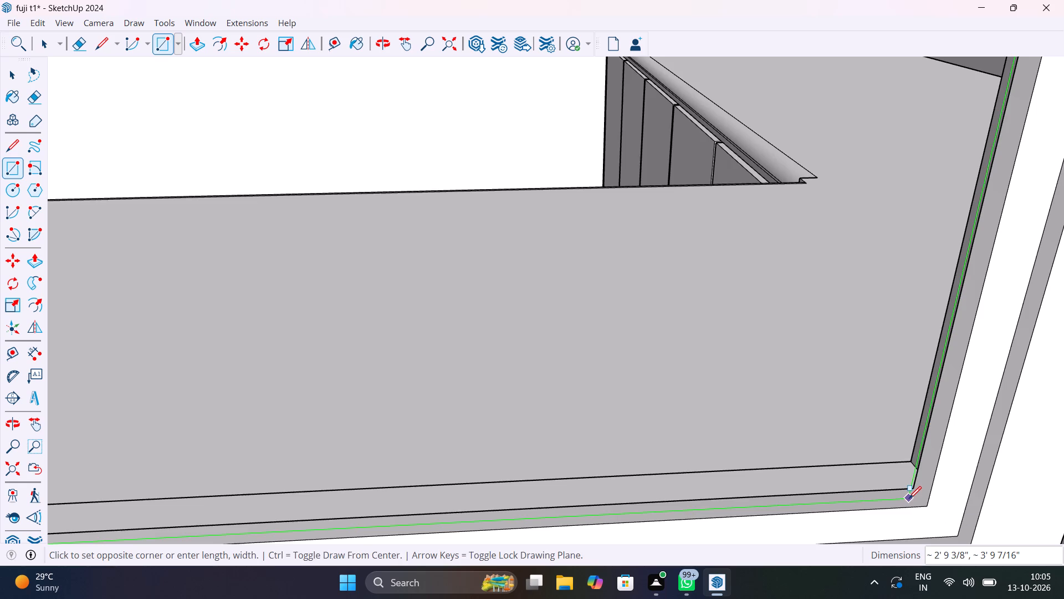
Paint the kitchen window pane with Translucent Glass Gray from the Glass and Mirrors materials.
{"action": "scroll", "coordinate": [906, 498], "scroll_direction": "down", "scroll_amount": 20}
{"action": "scroll", "coordinate": [906, 498], "scroll_direction": "down", "scroll_amount": 12}
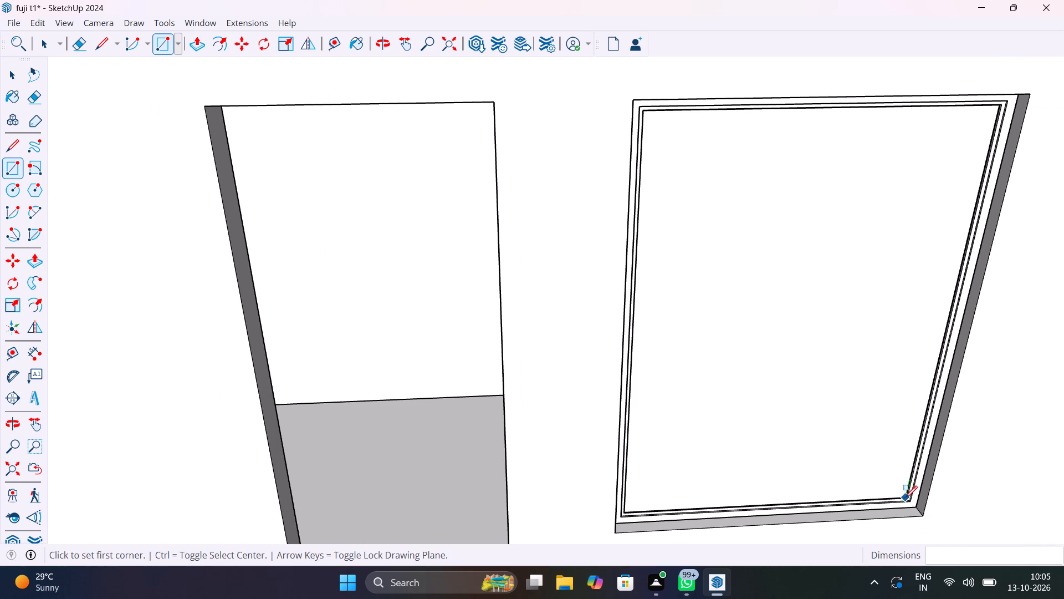
{"action": "key", "text": "b"}
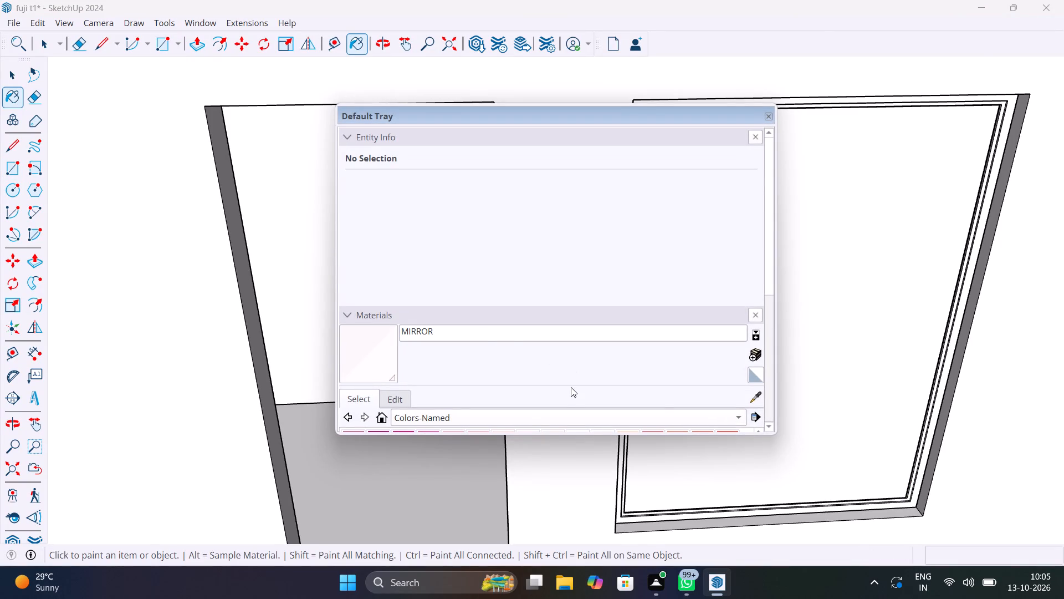
{"action": "scroll", "coordinate": [571, 387], "scroll_direction": "down", "scroll_amount": 3}
{"action": "left_click", "coordinate": [727, 377]}
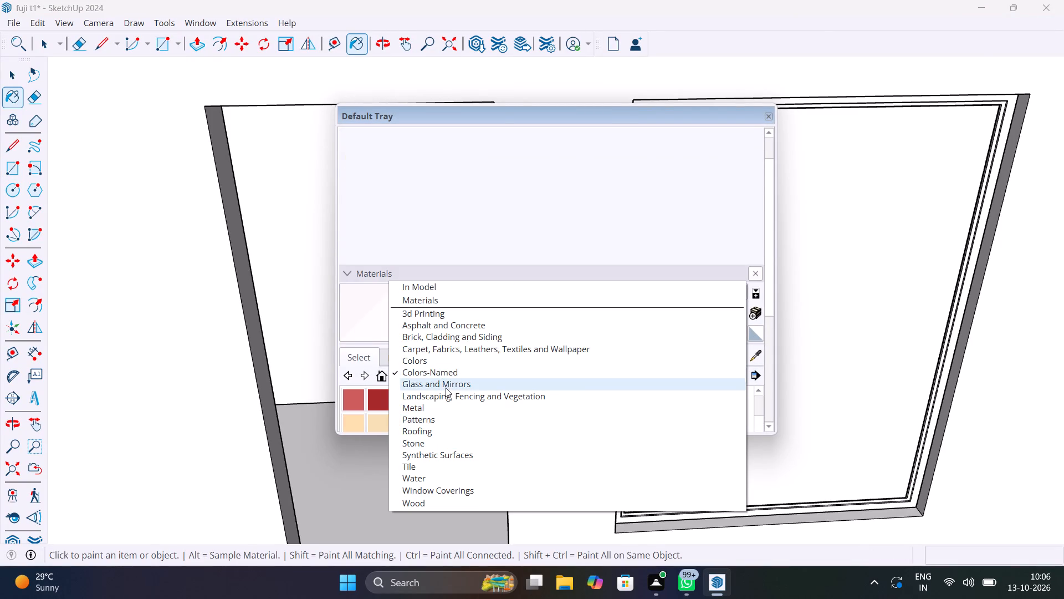
{"action": "left_click", "coordinate": [448, 385]}
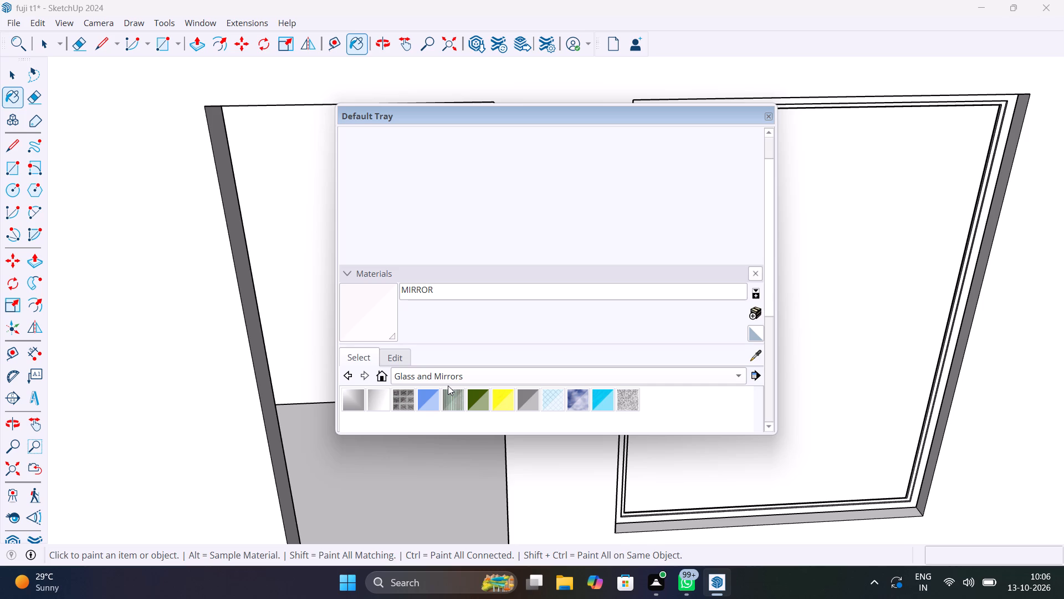
{"action": "scroll", "coordinate": [448, 385], "scroll_direction": "up", "scroll_amount": 2}
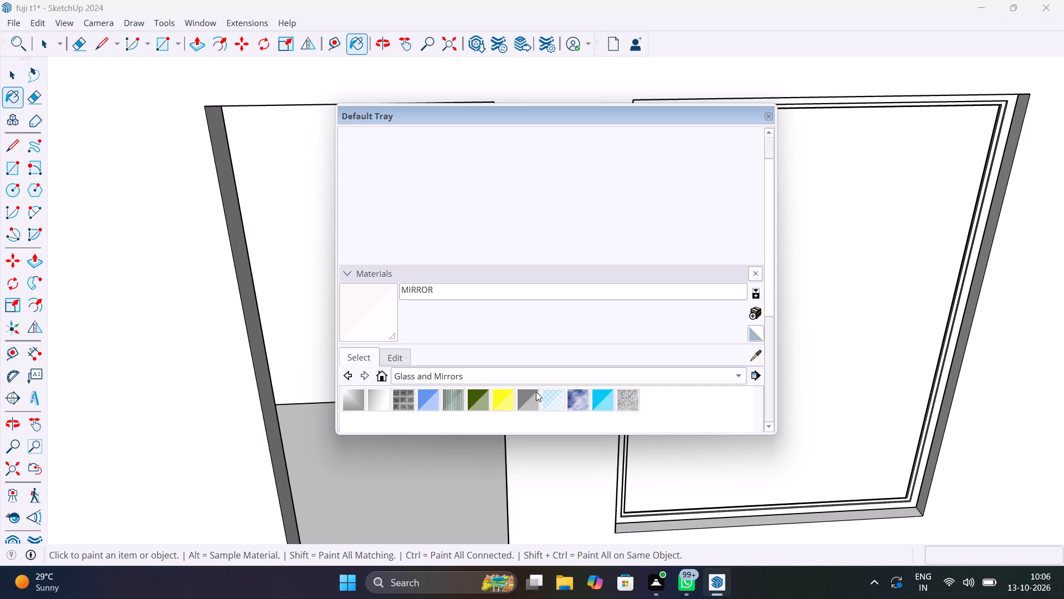
{"action": "left_click", "coordinate": [532, 395]}
{"action": "left_click", "coordinate": [830, 344]}
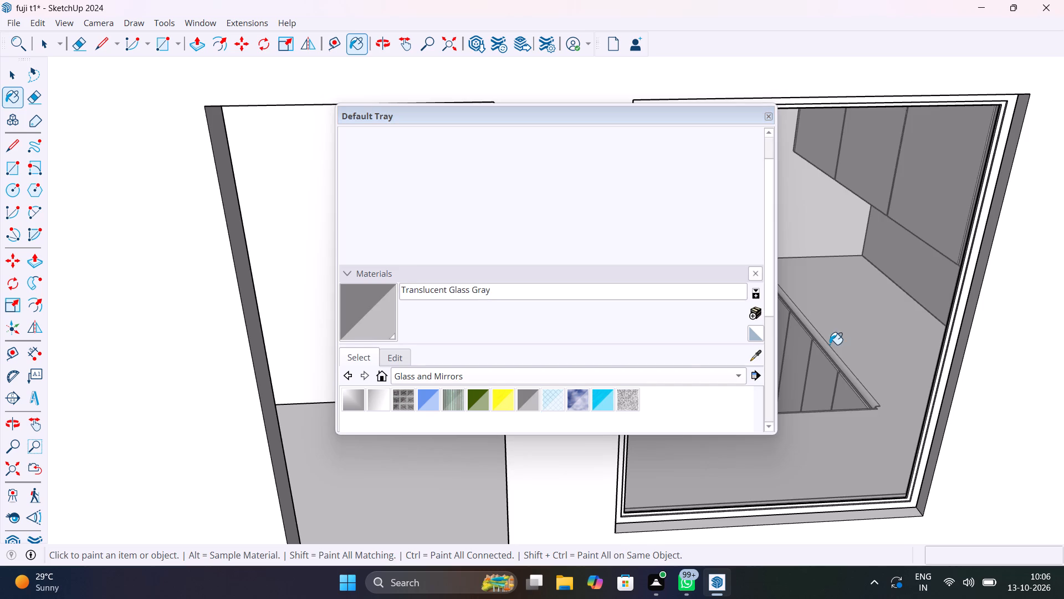
{"action": "key", "text": "space"}
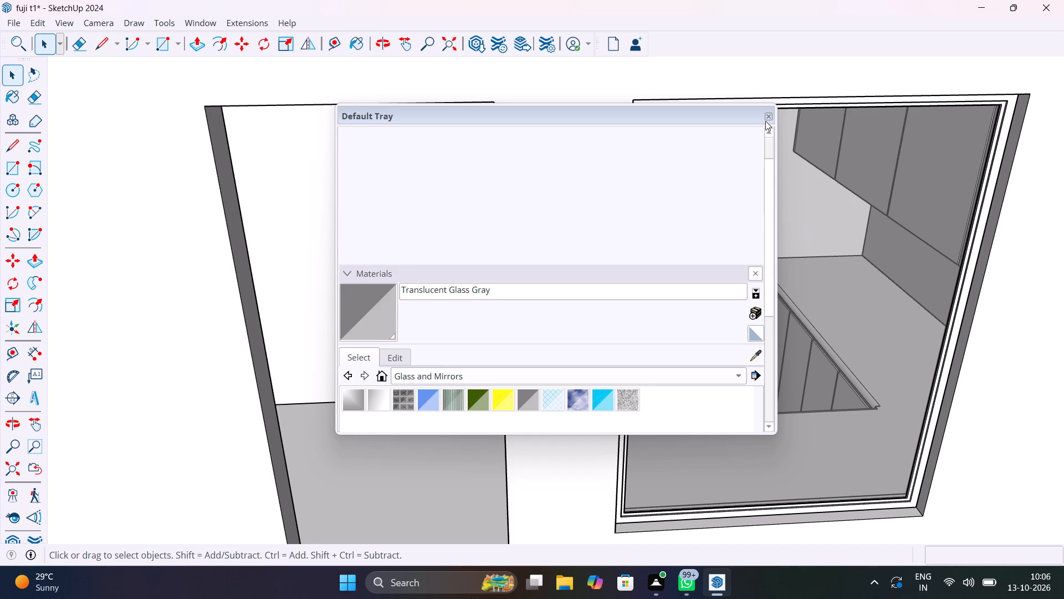
{"action": "left_click", "coordinate": [767, 117]}
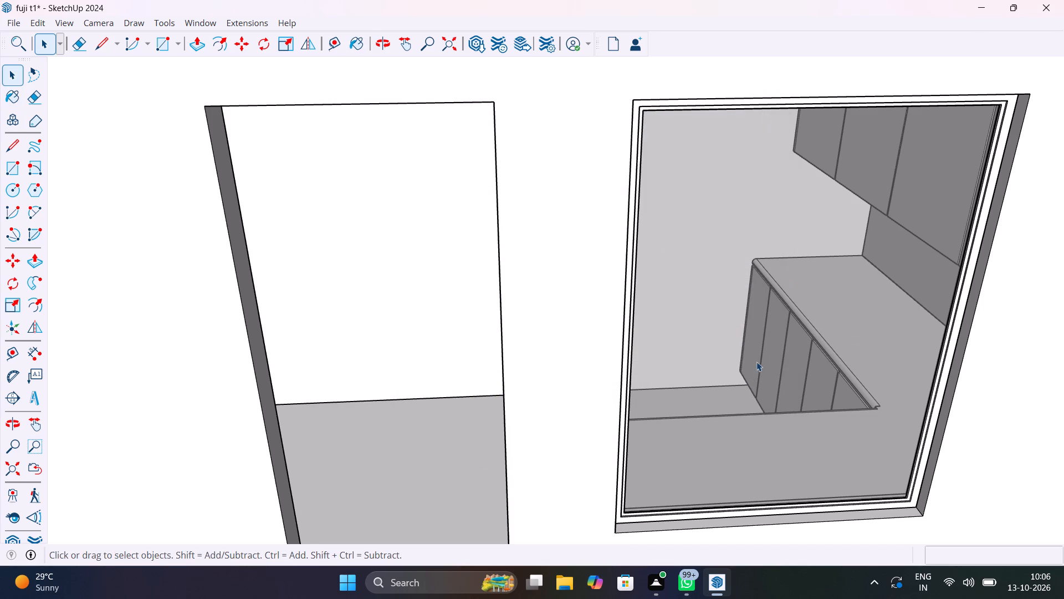
Unhide all hidden geometry in the apartment model.
{"action": "scroll", "coordinate": [758, 412], "scroll_direction": "down", "scroll_amount": 19}
{"action": "middle_click_drag", "start_coordinate": [750, 411], "coordinate": [1063, 378]}
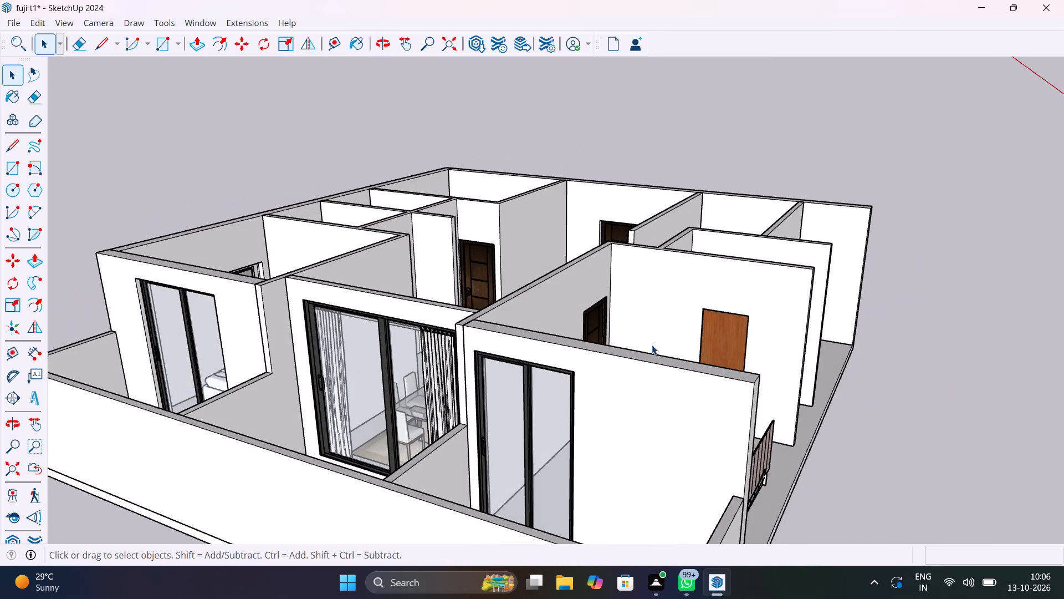
{"action": "middle_click_drag", "start_coordinate": [686, 366], "coordinate": [925, 460]}
{"action": "scroll", "coordinate": [925, 460], "scroll_direction": "down", "scroll_amount": 1}
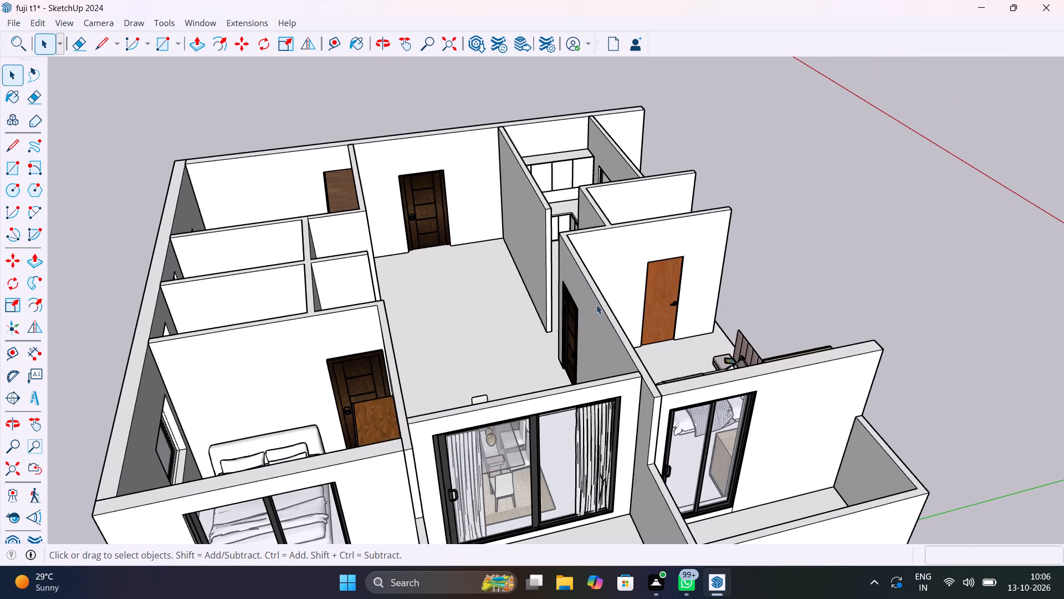
{"action": "scroll", "coordinate": [577, 264], "scroll_direction": "up", "scroll_amount": 11}
{"action": "middle_click_drag", "start_coordinate": [579, 272], "coordinate": [751, 392]}
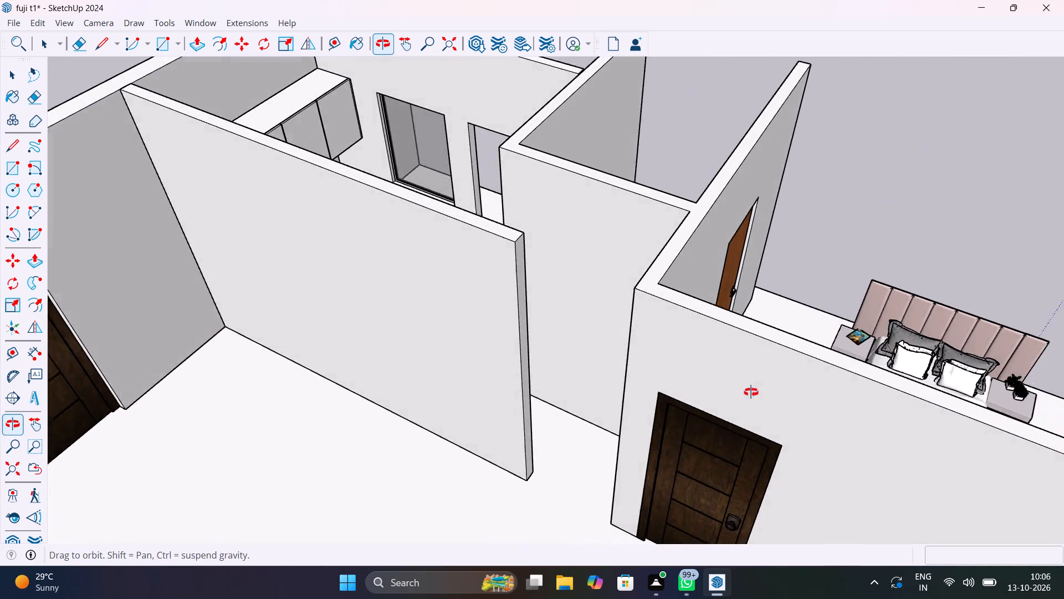
{"action": "middle_click_drag", "start_coordinate": [751, 392], "coordinate": [142, 314]}
{"action": "scroll", "coordinate": [306, 306], "scroll_direction": "down", "scroll_amount": 14}
{"action": "left_click", "coordinate": [39, 26]}
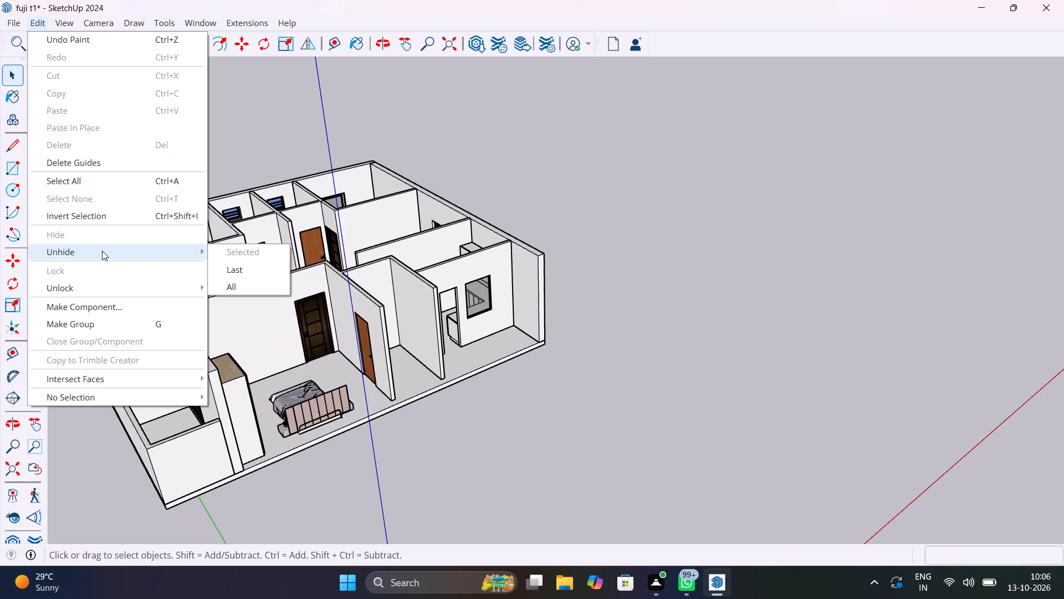
{"action": "left_click", "coordinate": [245, 284]}
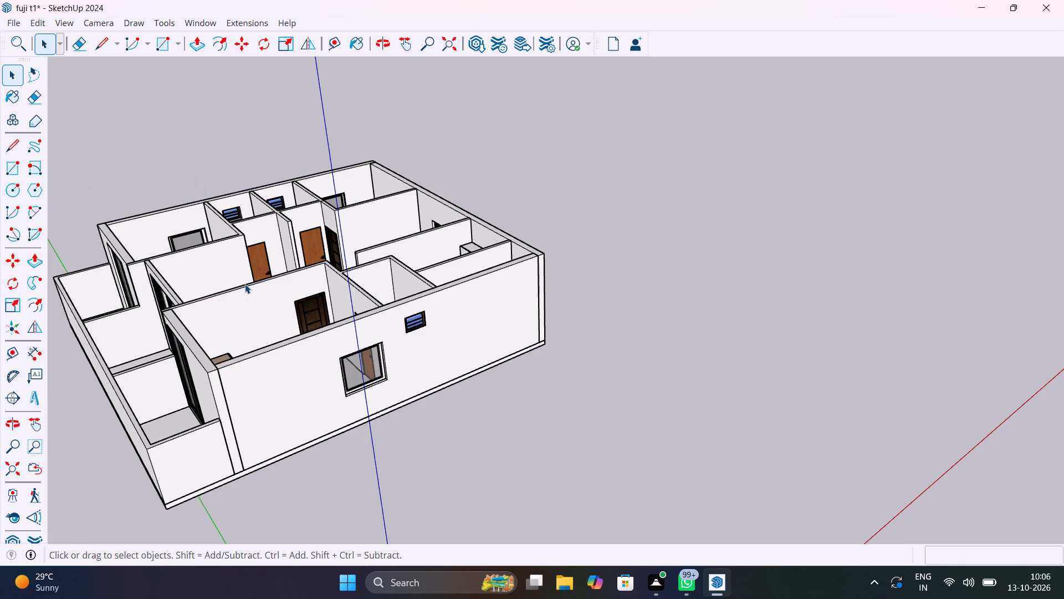
Examine the whole apartment from several overhead angles, checking the rooms, windows, doors and furniture.
{"action": "middle_click_drag", "start_coordinate": [329, 406], "coordinate": [614, 333]}
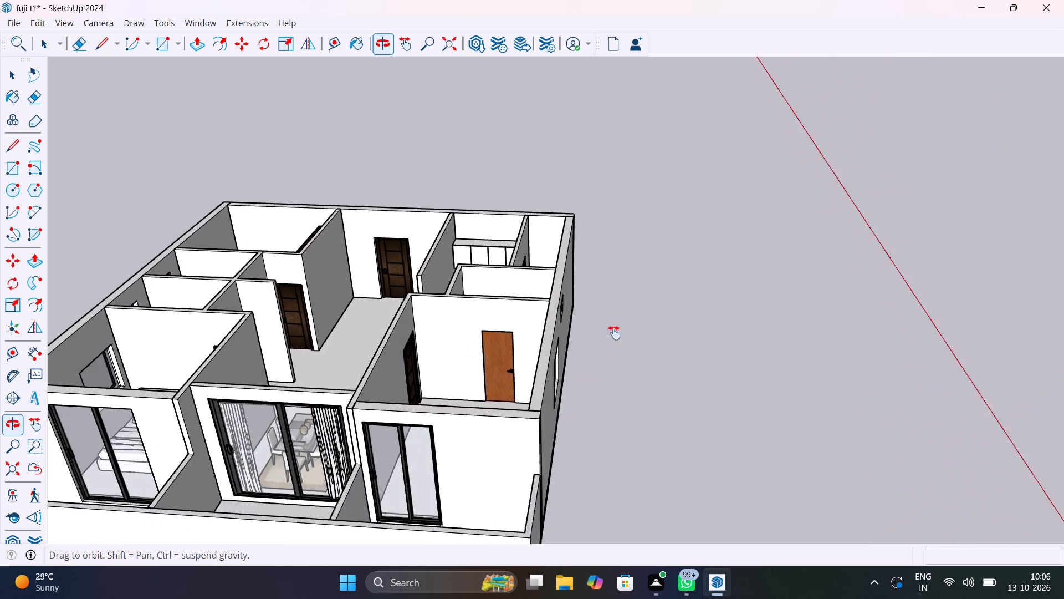
{"action": "middle_click_drag", "start_coordinate": [614, 333], "coordinate": [656, 292]}
{"action": "middle_click_drag", "start_coordinate": [412, 341], "coordinate": [630, 375]}
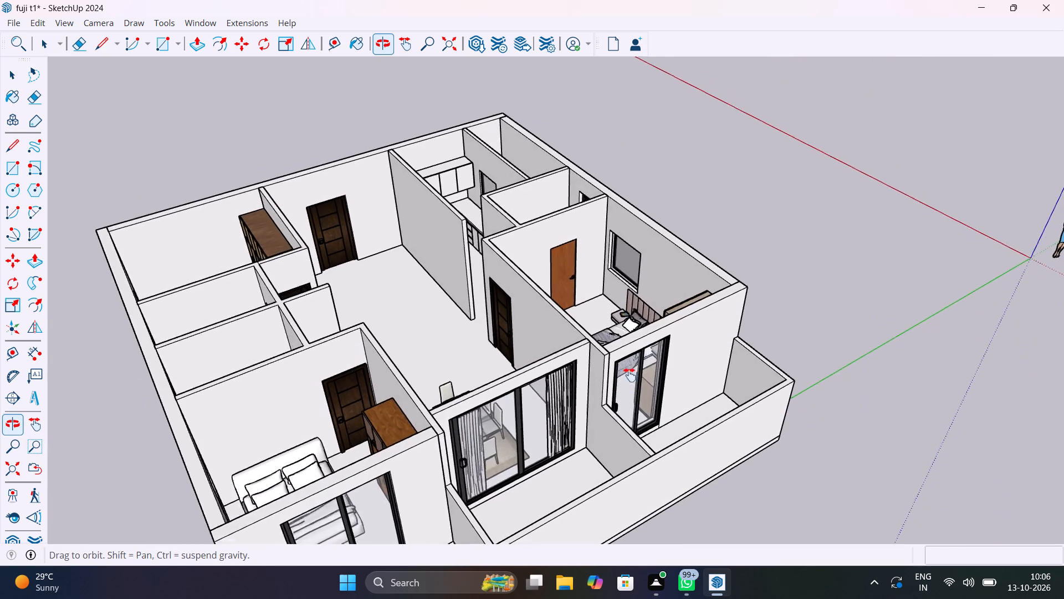
{"action": "middle_click_drag", "start_coordinate": [630, 375], "coordinate": [845, 265]}
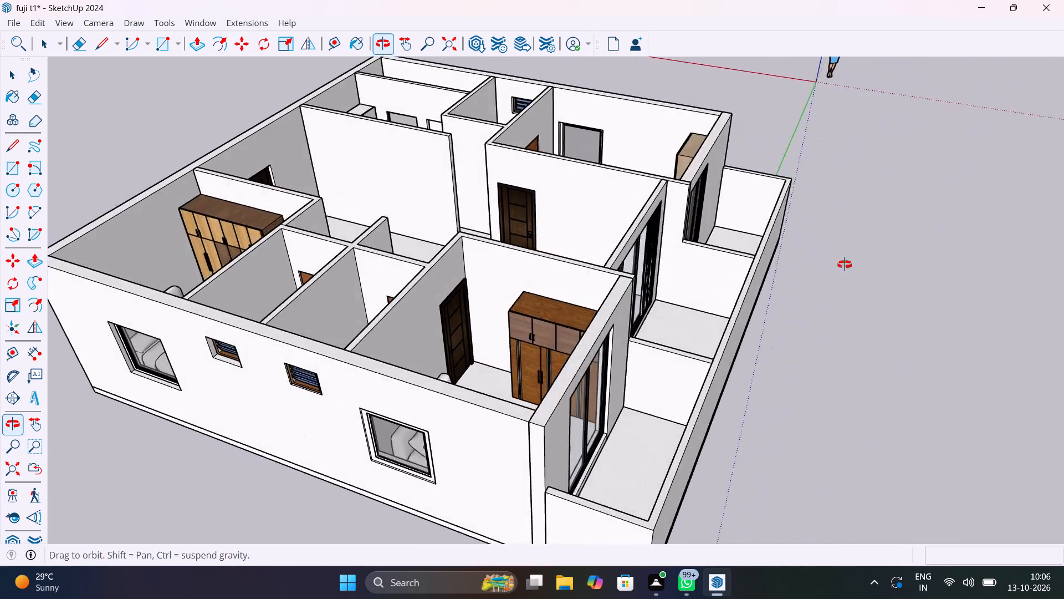
{"action": "middle_click_drag", "start_coordinate": [845, 265], "coordinate": [502, 444]}
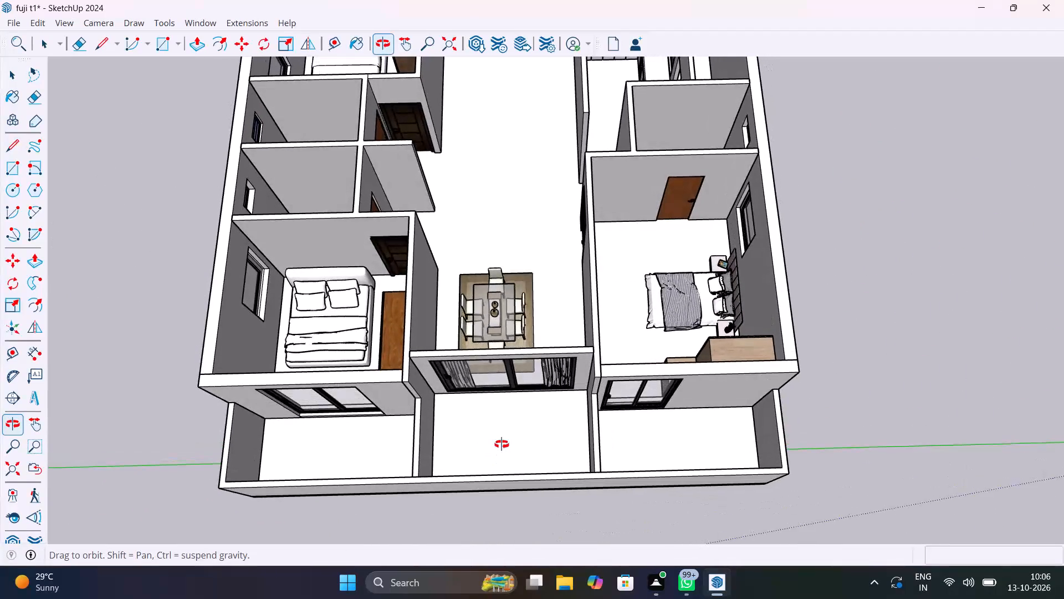
{"action": "middle_click_drag", "start_coordinate": [502, 444], "coordinate": [554, 526]}
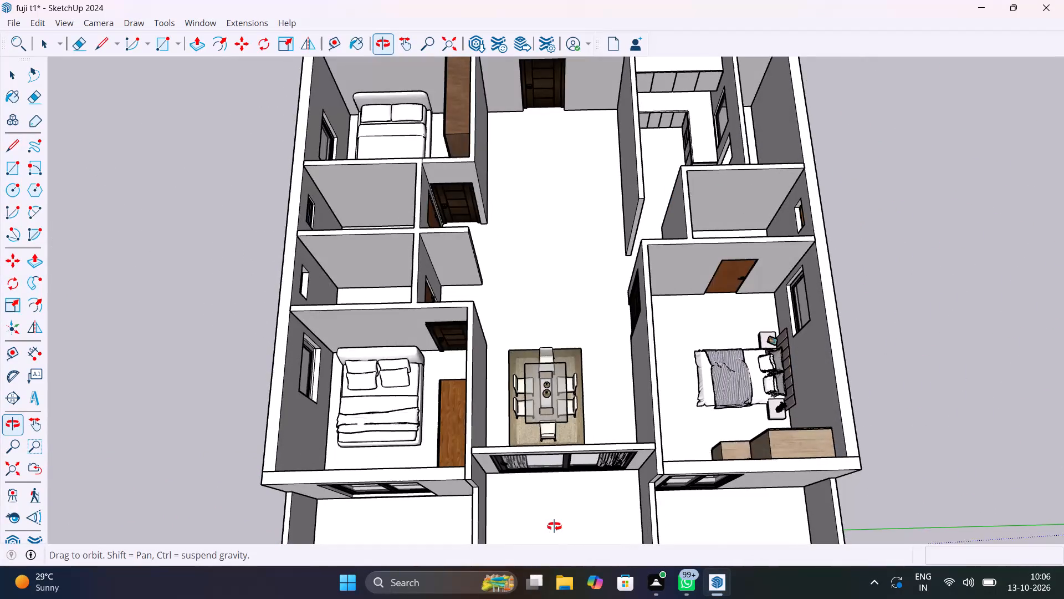
{"action": "middle_click_drag", "start_coordinate": [554, 526], "coordinate": [632, 435]}
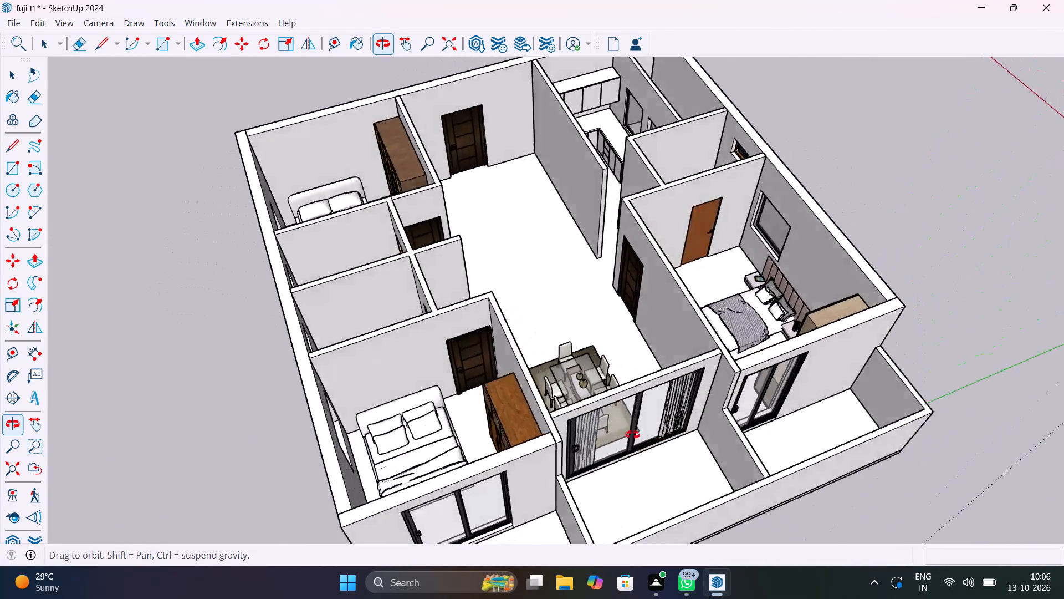
Examine the two bathrooms between the bedrooms from several angles, checking their ventilators, doors, partition walls and floors.
{"action": "middle_click_drag", "start_coordinate": [632, 435], "coordinate": [222, 542]}
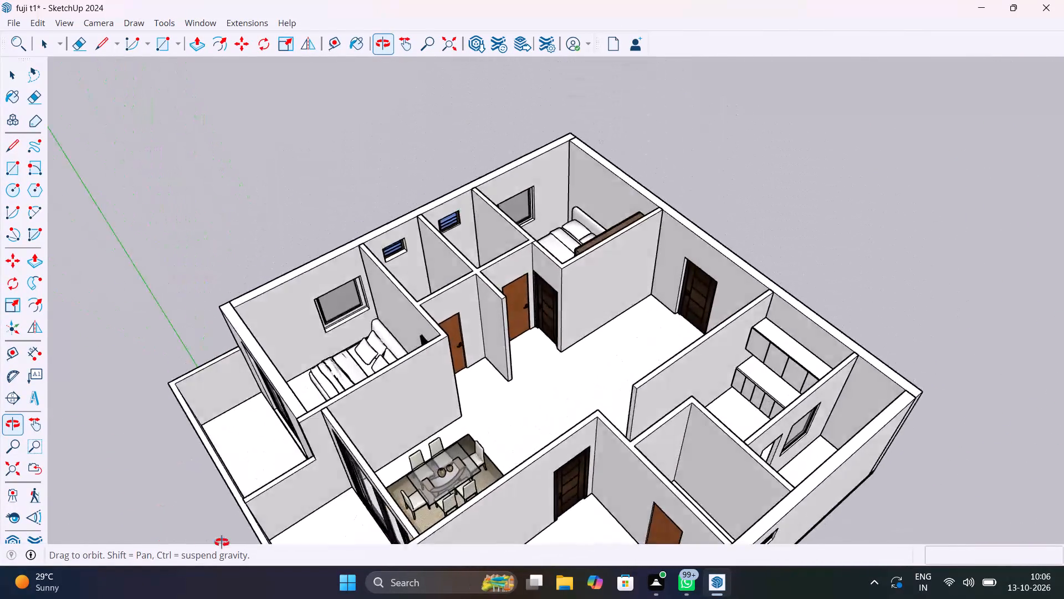
{"action": "middle_click_drag", "start_coordinate": [222, 542], "coordinate": [0, 507]}
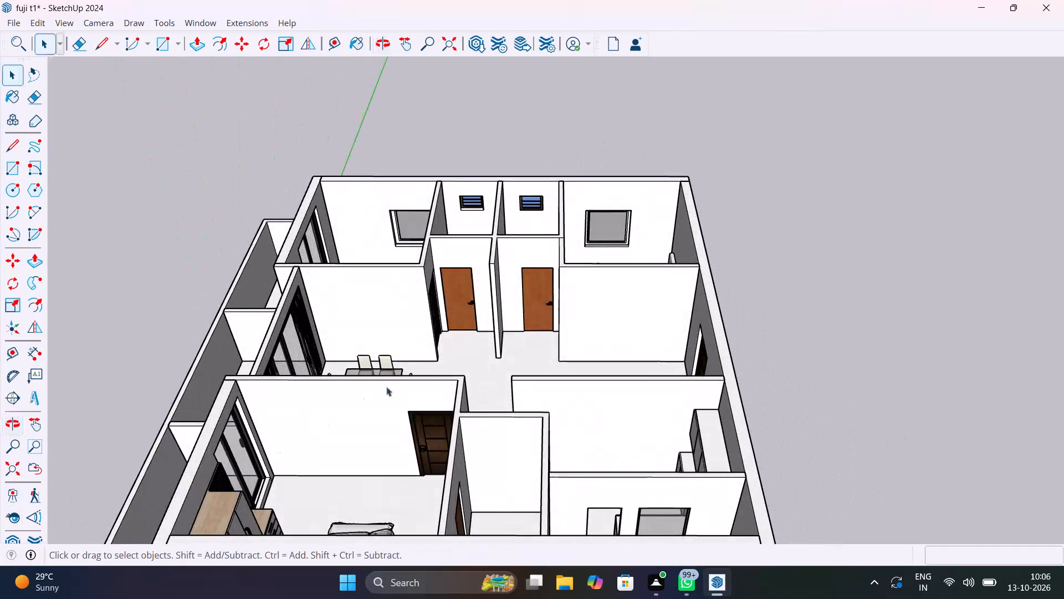
{"action": "scroll", "coordinate": [473, 211], "scroll_direction": "up", "scroll_amount": 9}
{"action": "middle_click_drag", "start_coordinate": [541, 288], "coordinate": [626, 528]}
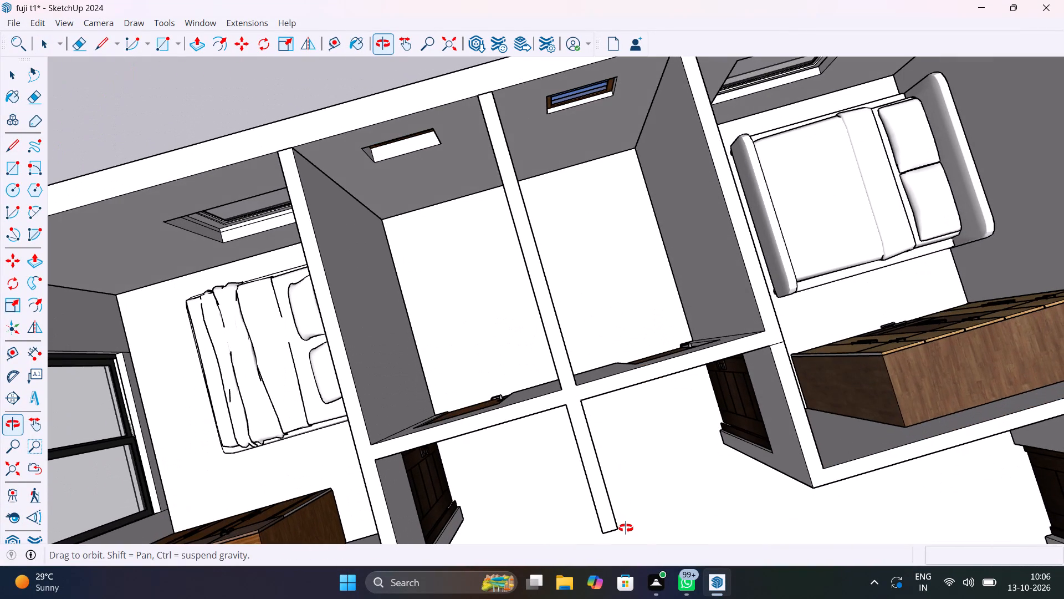
{"action": "middle_click_drag", "start_coordinate": [626, 528], "coordinate": [956, 486]}
{"action": "scroll", "coordinate": [534, 211], "scroll_direction": "up", "scroll_amount": 6}
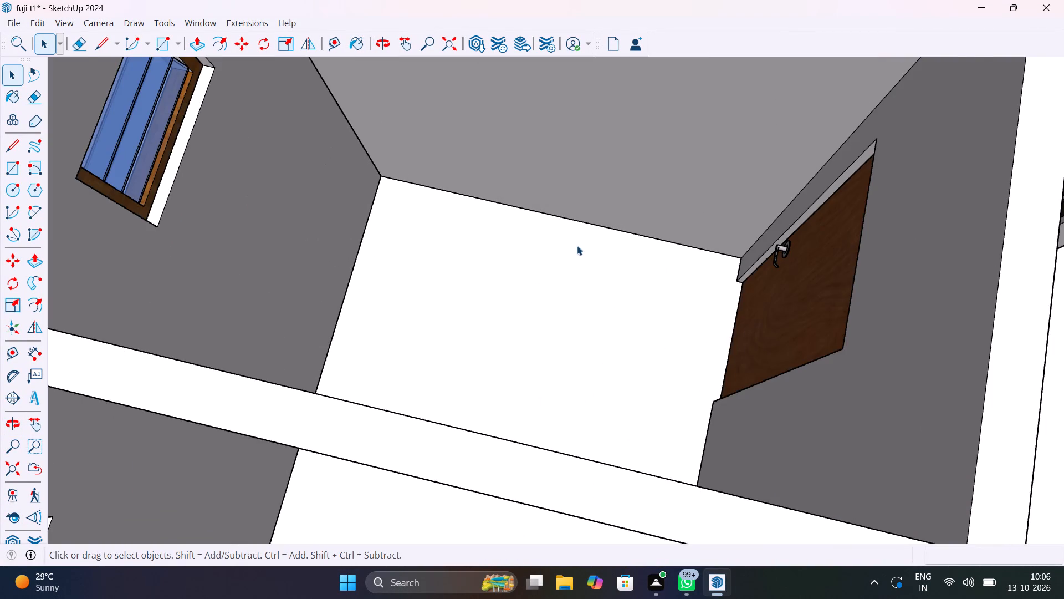
{"action": "scroll", "coordinate": [577, 246], "scroll_direction": "down", "scroll_amount": 6}
{"action": "middle_click_drag", "start_coordinate": [590, 271], "coordinate": [255, 207]}
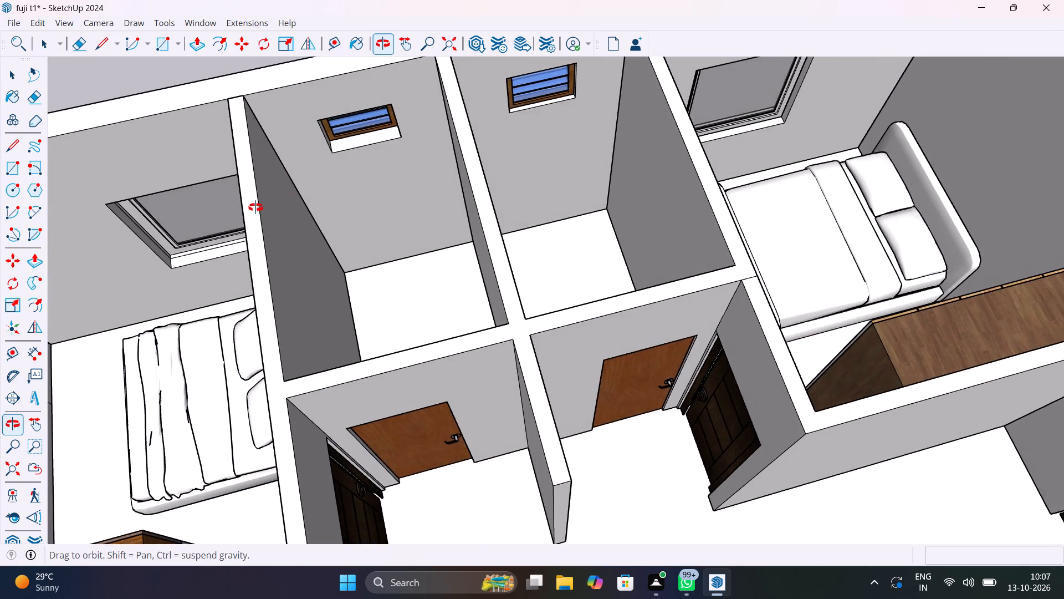
{"action": "middle_click_drag", "start_coordinate": [255, 207], "coordinate": [248, 251]}
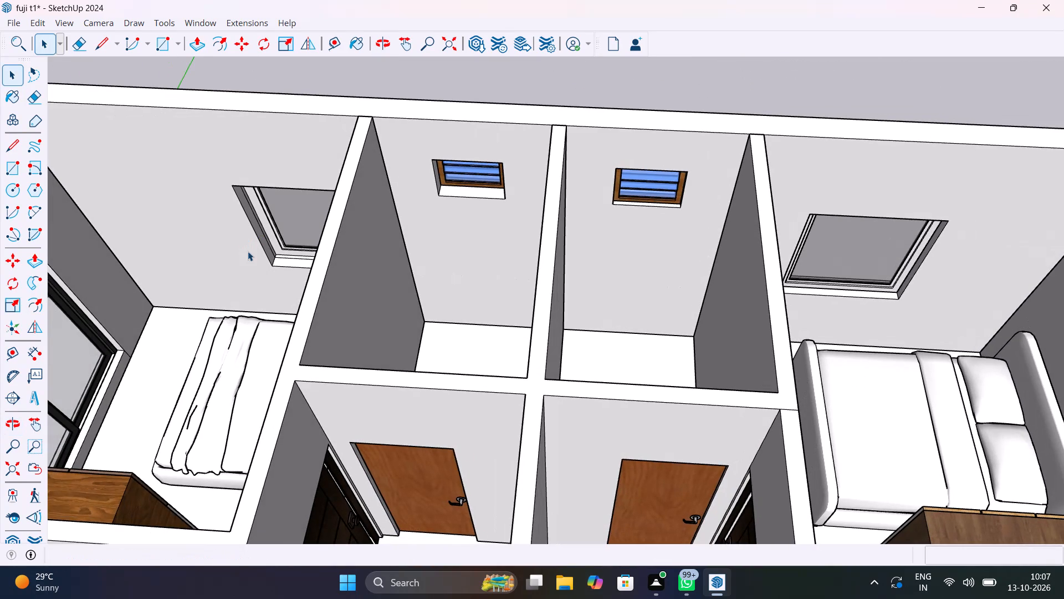
{"action": "left_click", "coordinate": [418, 388]}
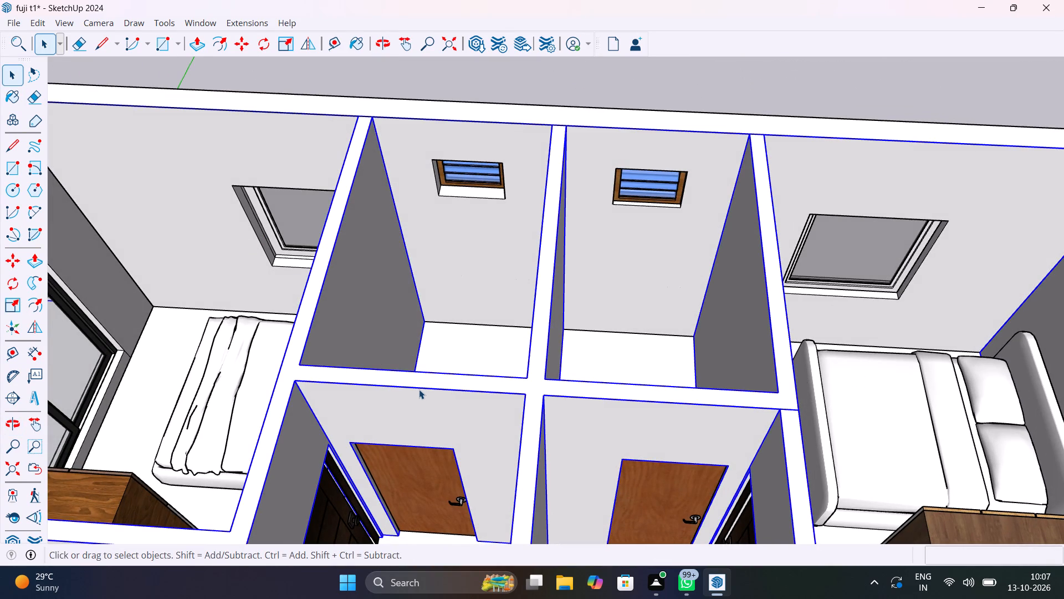
{"action": "scroll", "coordinate": [419, 389], "scroll_direction": "down", "scroll_amount": 12}
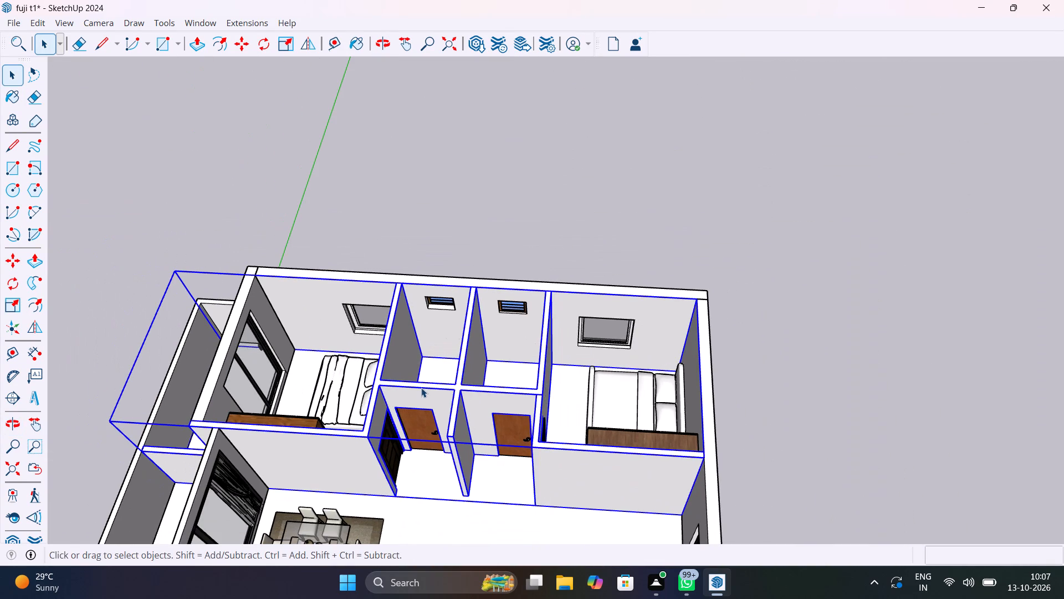
{"action": "scroll", "coordinate": [414, 285], "scroll_direction": "up", "scroll_amount": 7}
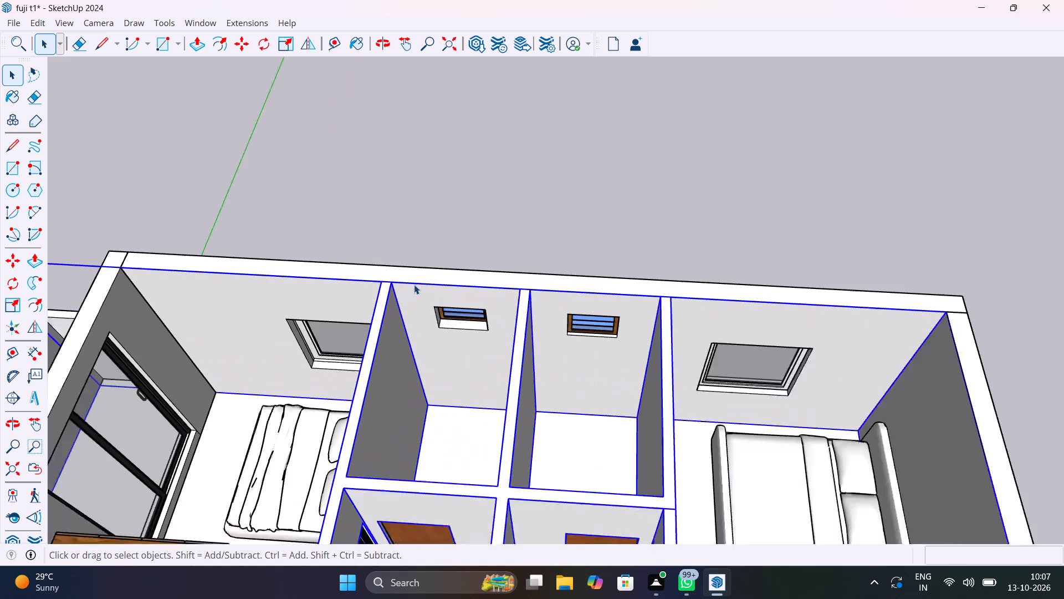
{"action": "scroll", "coordinate": [460, 397], "scroll_direction": "up", "scroll_amount": 6}
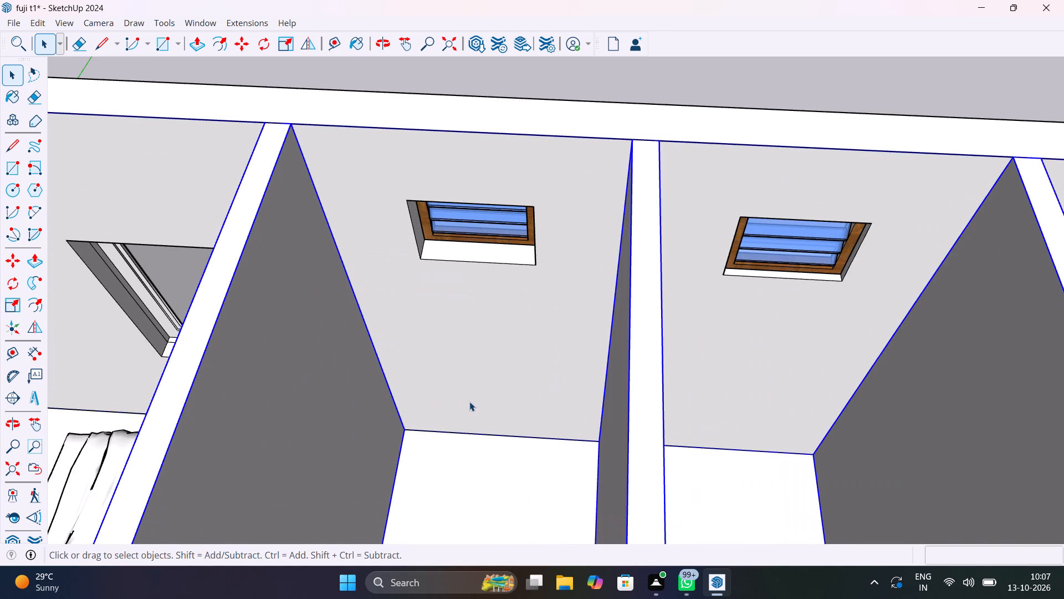
{"action": "middle_click_drag", "start_coordinate": [469, 402], "coordinate": [729, 405]}
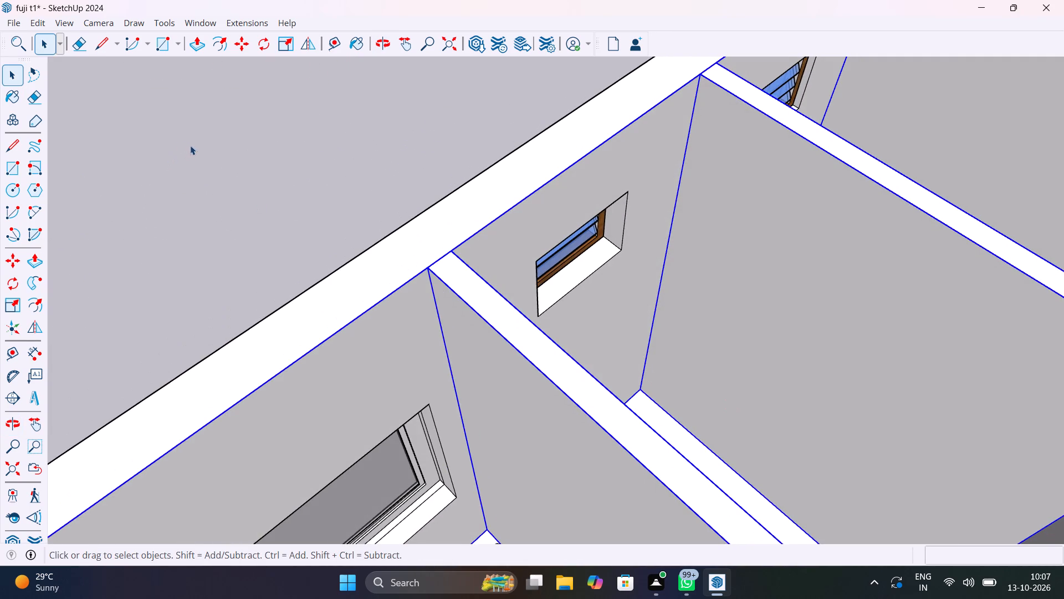
{"action": "left_click", "coordinate": [195, 148]}
{"action": "scroll", "coordinate": [227, 183], "scroll_direction": "down", "scroll_amount": 12}
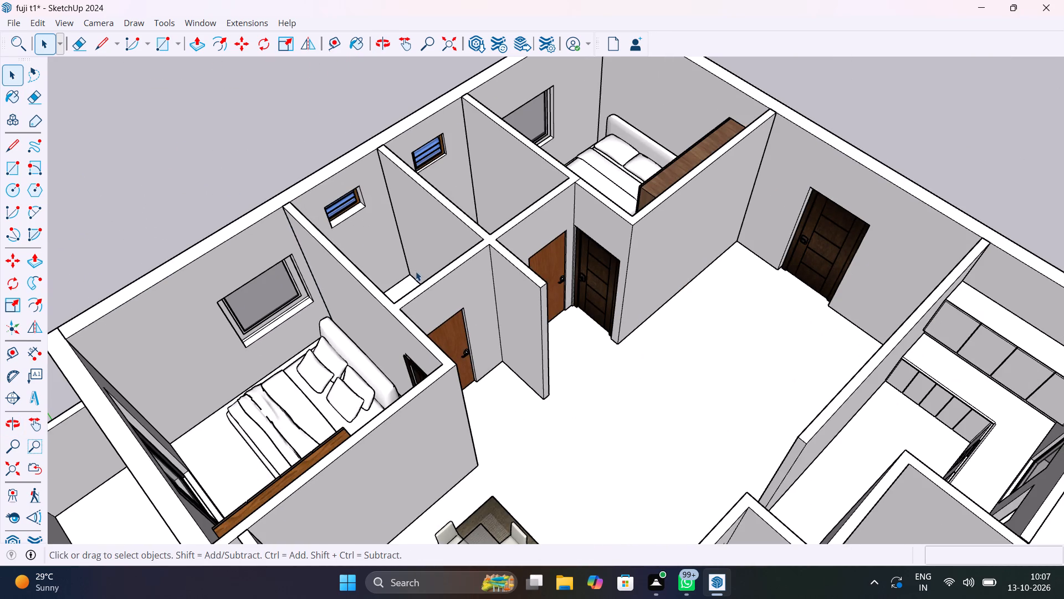
{"action": "scroll", "coordinate": [416, 271], "scroll_direction": "up", "scroll_amount": 6}
{"action": "middle_click_drag", "start_coordinate": [453, 328], "coordinate": [711, 402]}
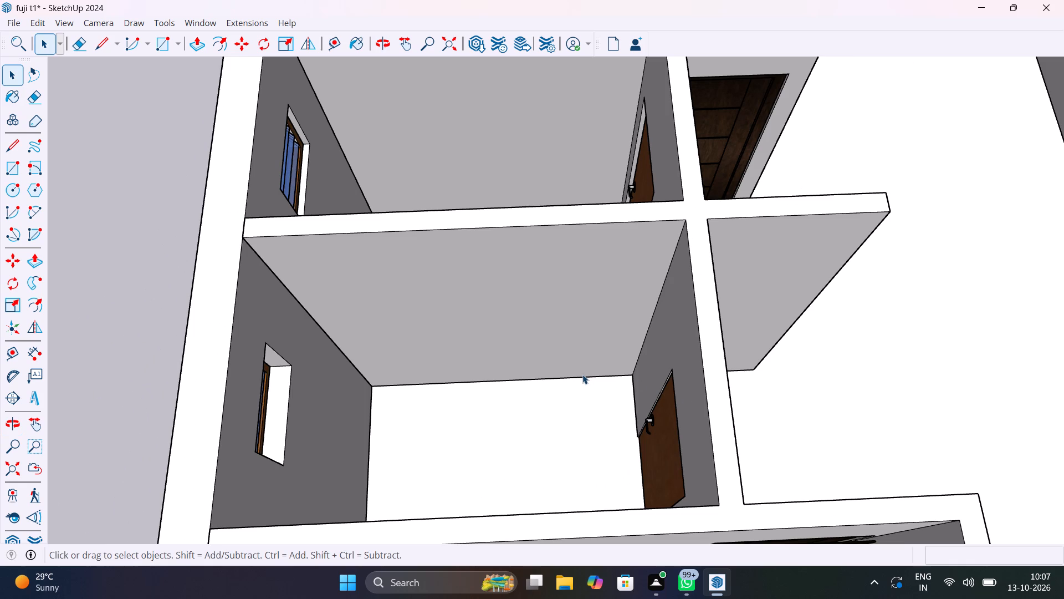
{"action": "scroll", "coordinate": [582, 374], "scroll_direction": "down", "scroll_amount": 12}
{"action": "middle_click_drag", "start_coordinate": [582, 380], "coordinate": [84, 233]}
{"action": "left_click", "coordinate": [386, 348]}
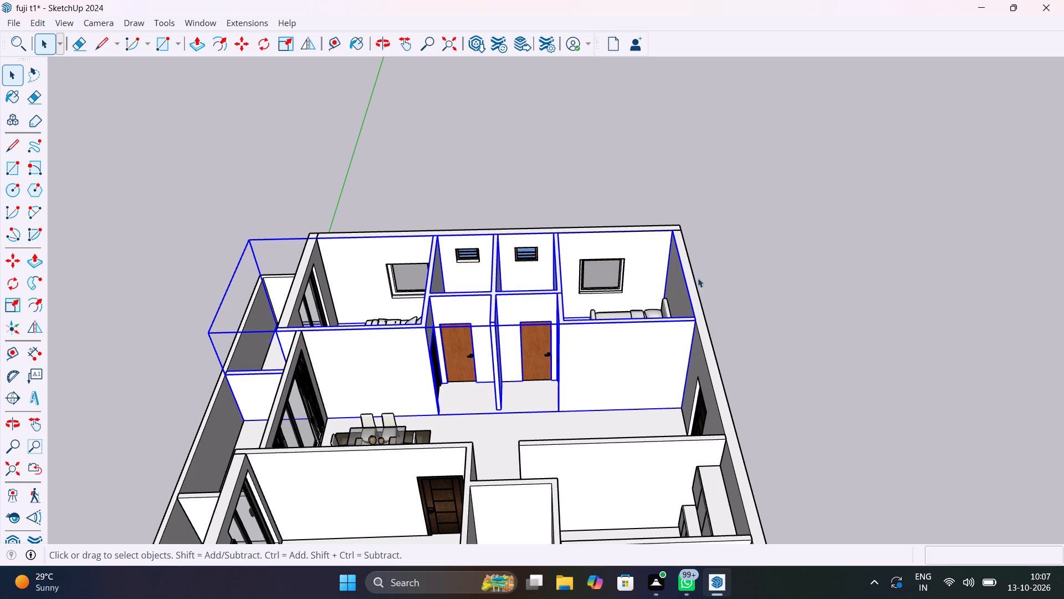
{"action": "left_click", "coordinate": [810, 265]}
Inspect the kitchen up close, checking the L-shaped counter, base cabinets, drawers, wall cabinets and window.
{"action": "middle_click_drag", "start_coordinate": [625, 362], "coordinate": [575, 275]}
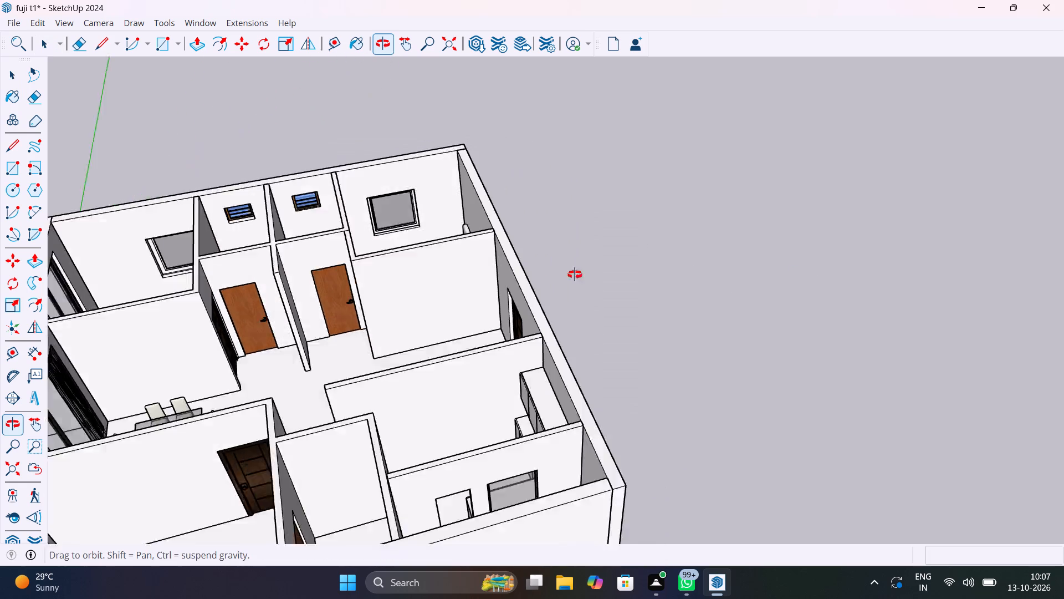
{"action": "middle_click_drag", "start_coordinate": [575, 275], "coordinate": [726, 159]}
{"action": "scroll", "coordinate": [636, 302], "scroll_direction": "up", "scroll_amount": 6}
{"action": "middle_click_drag", "start_coordinate": [630, 345], "coordinate": [648, 352]}
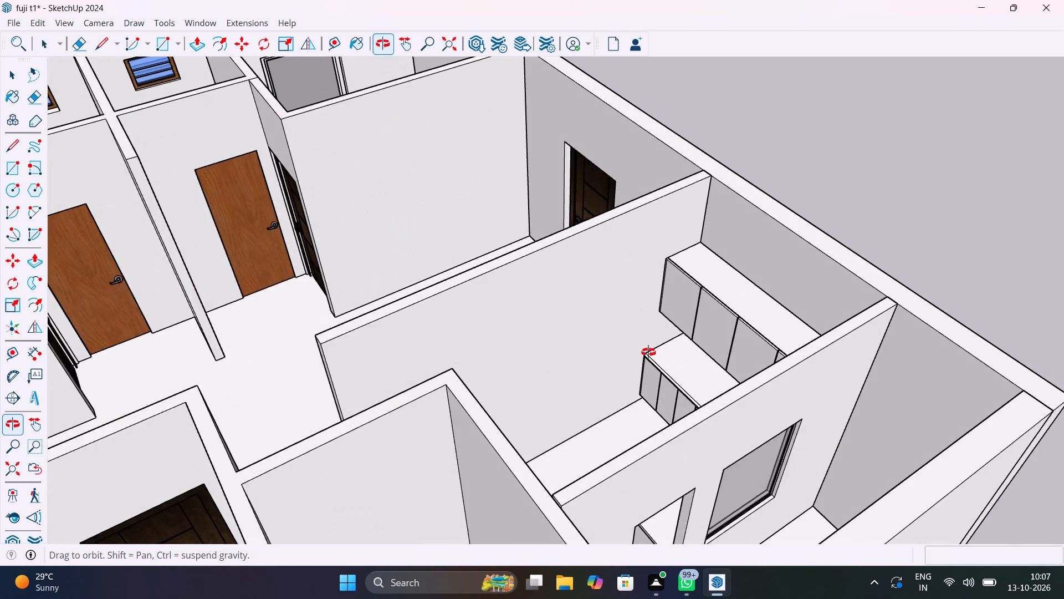
{"action": "middle_click_drag", "start_coordinate": [648, 352], "coordinate": [891, 394]}
{"action": "scroll", "coordinate": [840, 362], "scroll_direction": "up", "scroll_amount": 5}
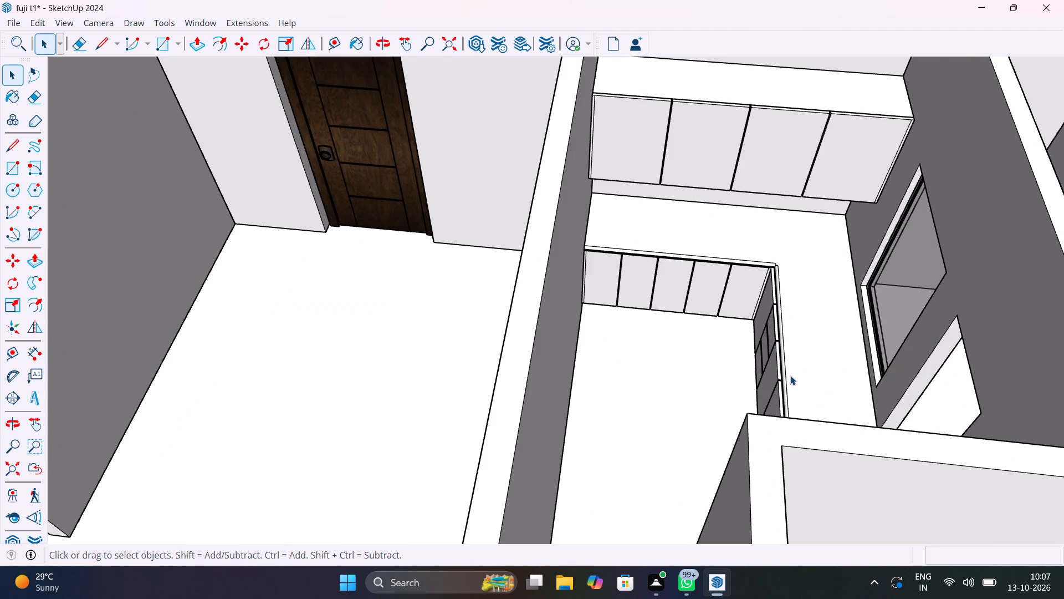
{"action": "scroll", "coordinate": [790, 375], "scroll_direction": "up", "scroll_amount": 4}
{"action": "middle_click_drag", "start_coordinate": [763, 383], "coordinate": [772, 333]}
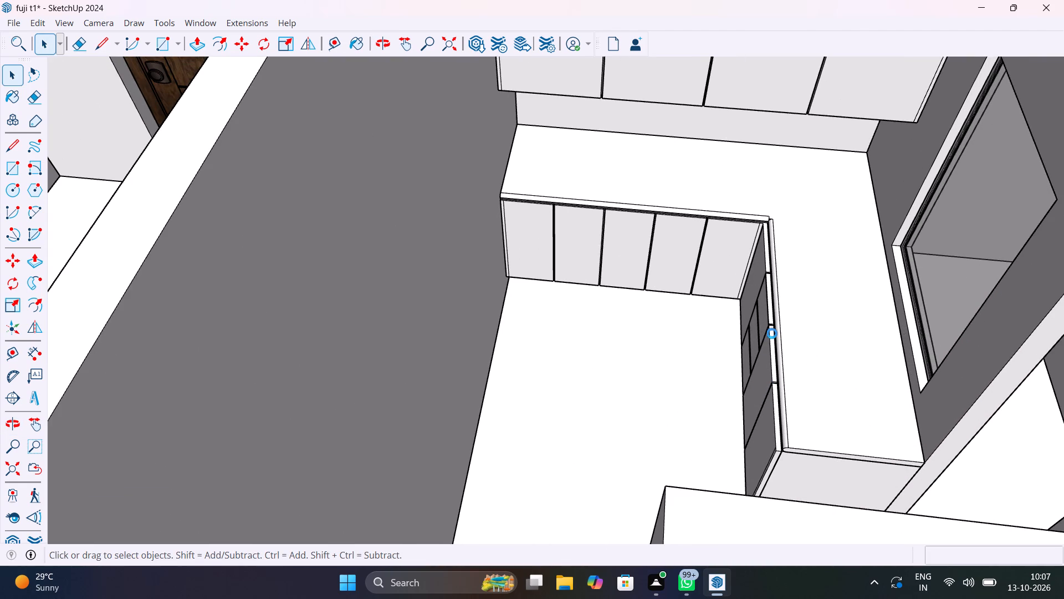
{"action": "middle_click_drag", "start_coordinate": [772, 333], "coordinate": [772, 331]}
{"action": "scroll", "coordinate": [781, 364], "scroll_direction": "up", "scroll_amount": 9}
{"action": "middle_click_drag", "start_coordinate": [766, 395], "coordinate": [892, 392]}
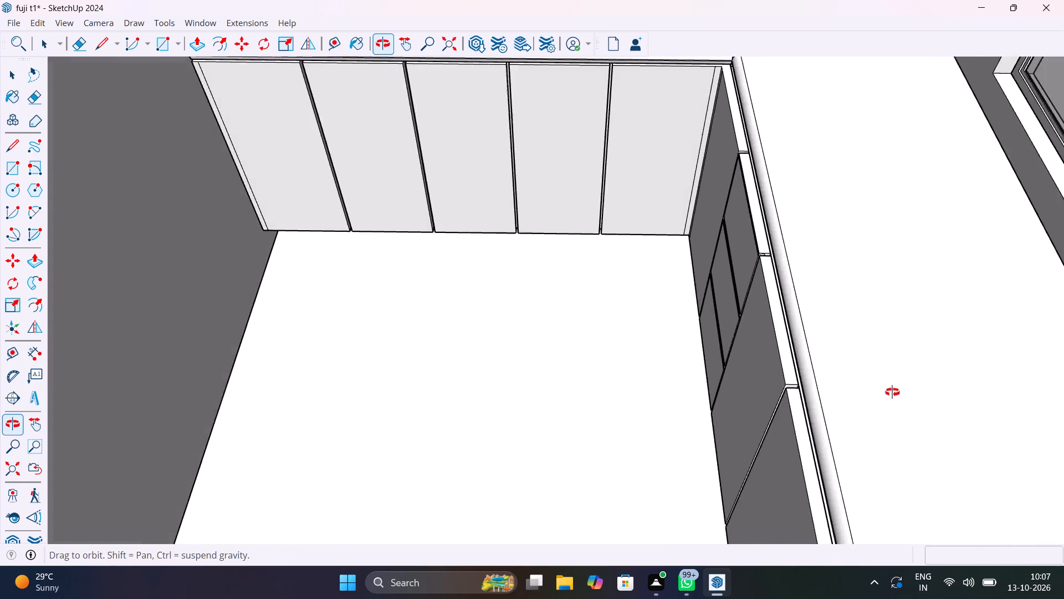
{"action": "middle_click_drag", "start_coordinate": [892, 392], "coordinate": [847, 400]}
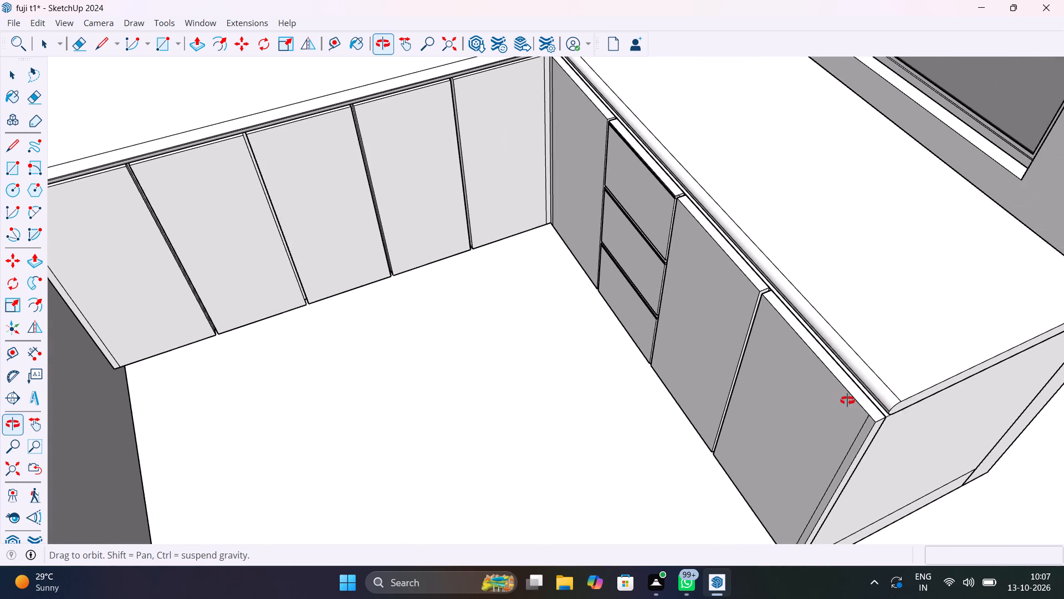
{"action": "middle_click_drag", "start_coordinate": [847, 400], "coordinate": [719, 374]}
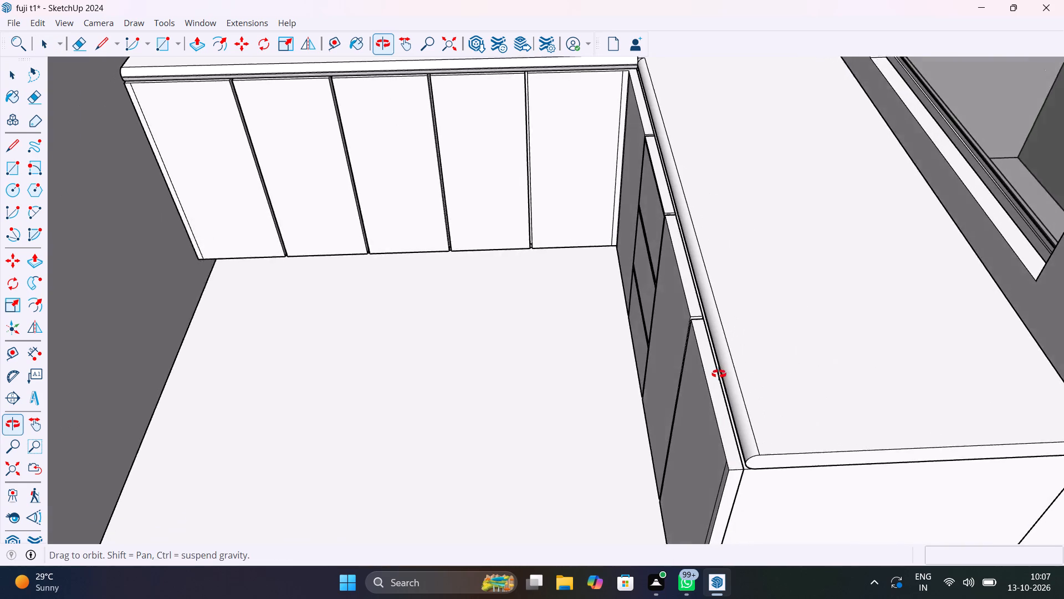
{"action": "middle_click_drag", "start_coordinate": [719, 374], "coordinate": [707, 374]}
{"action": "scroll", "coordinate": [707, 375], "scroll_direction": "down", "scroll_amount": 8}
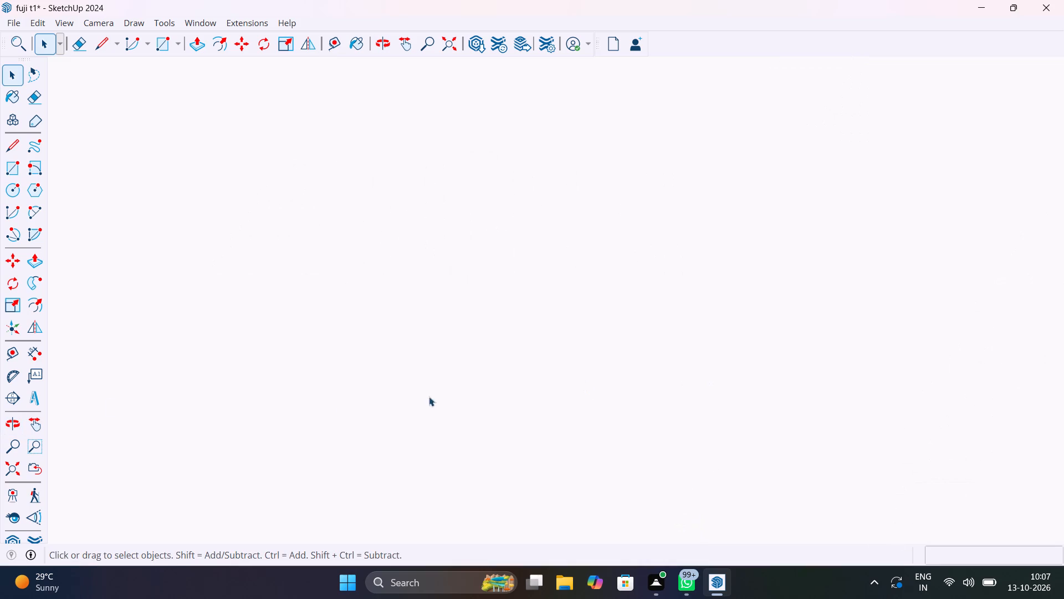
Bring the whole apartment back into view and examine it from the balcony side around to the main entrance side.
{"action": "left_click", "coordinate": [11, 464]}
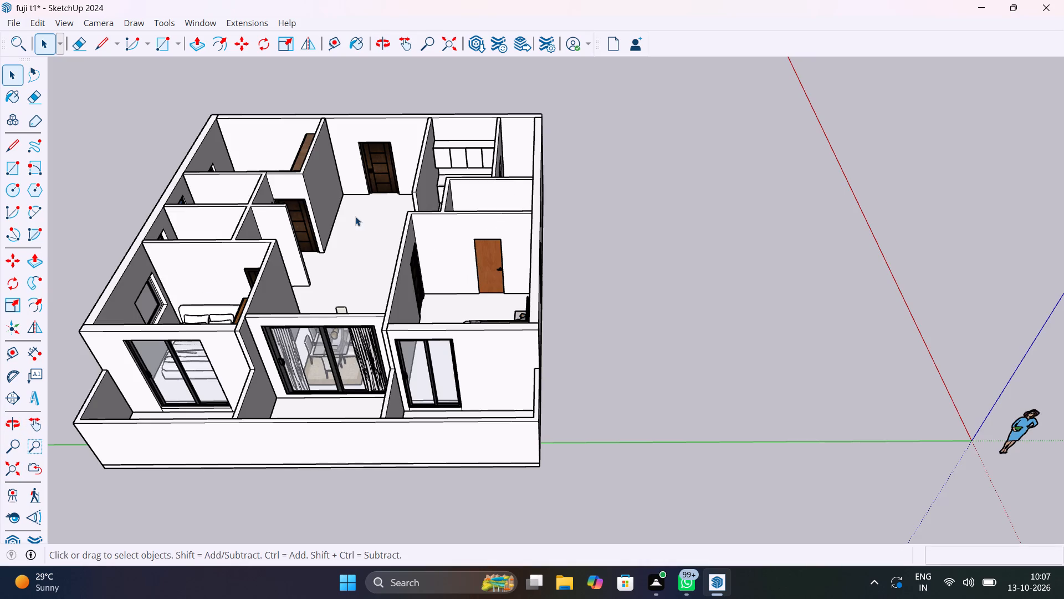
{"action": "middle_click_drag", "start_coordinate": [467, 313], "coordinate": [391, 263]}
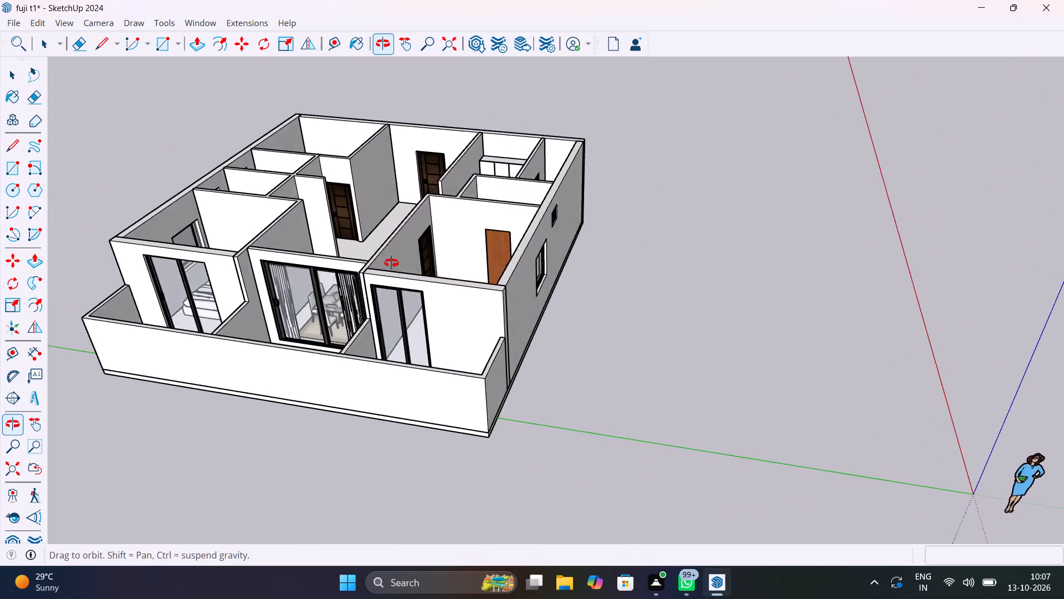
{"action": "middle_click_drag", "start_coordinate": [391, 263], "coordinate": [601, 253]}
{"action": "middle_click_drag", "start_coordinate": [348, 318], "coordinate": [724, 309]}
{"action": "scroll", "coordinate": [621, 334], "scroll_direction": "down", "scroll_amount": 1}
{"action": "middle_click_drag", "start_coordinate": [625, 337], "coordinate": [915, 177]}
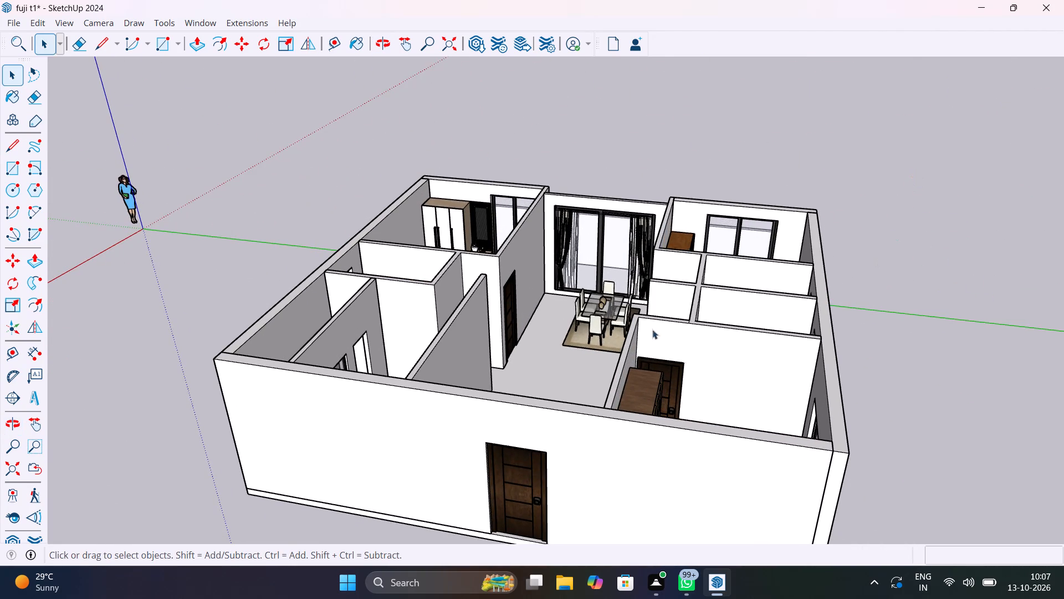
{"action": "scroll", "coordinate": [503, 392], "scroll_direction": "up", "scroll_amount": 4}
{"action": "middle_click_drag", "start_coordinate": [508, 396], "coordinate": [508, 254], "text": "shift"}
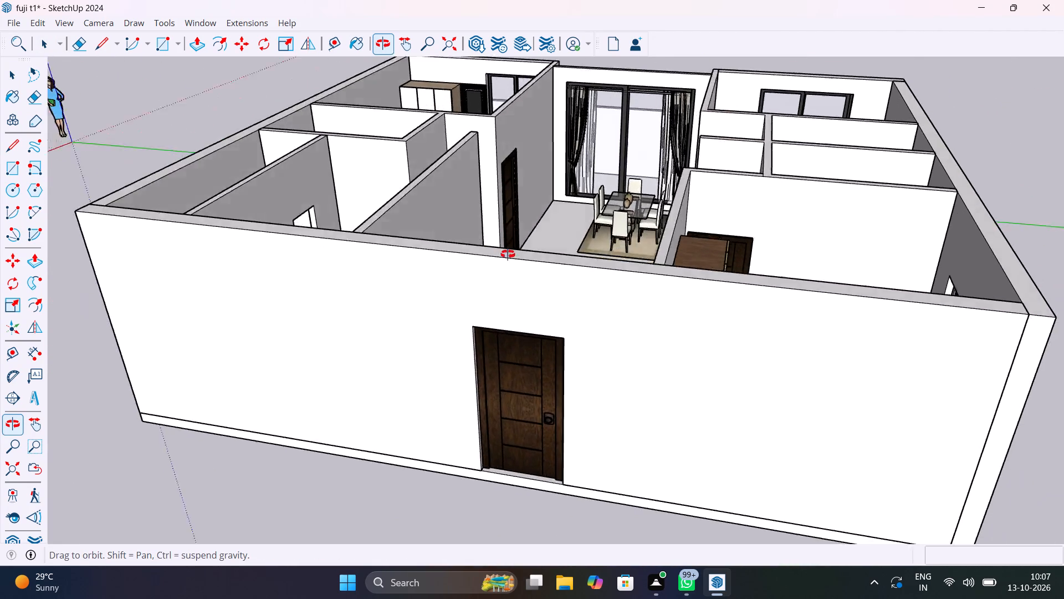
{"action": "middle_click_drag", "start_coordinate": [508, 254], "coordinate": [561, 321], "text": "shift"}
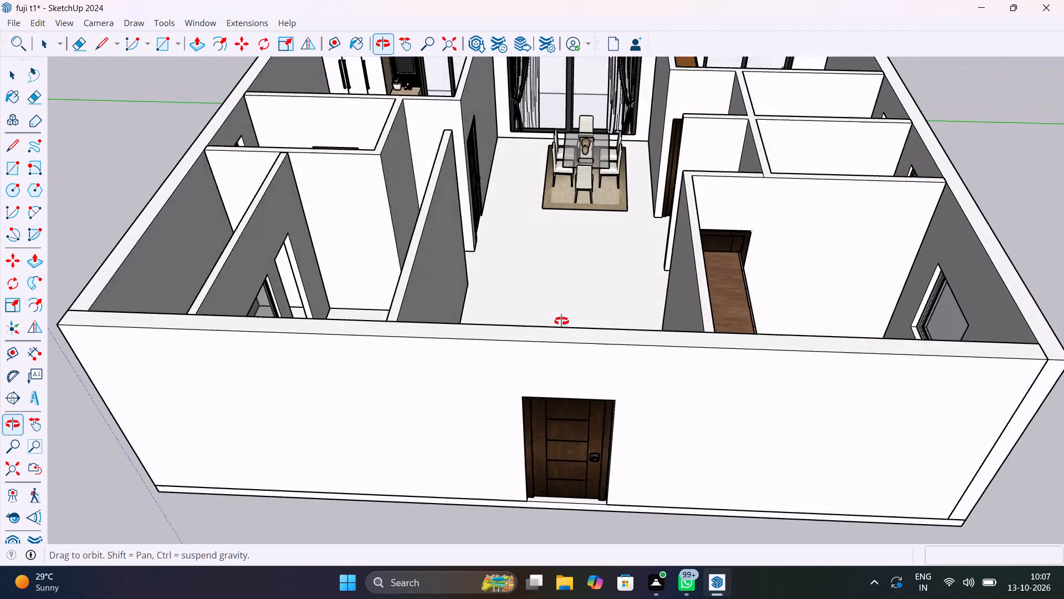
{"action": "middle_click_drag", "start_coordinate": [561, 321], "coordinate": [852, 351], "text": "shift"}
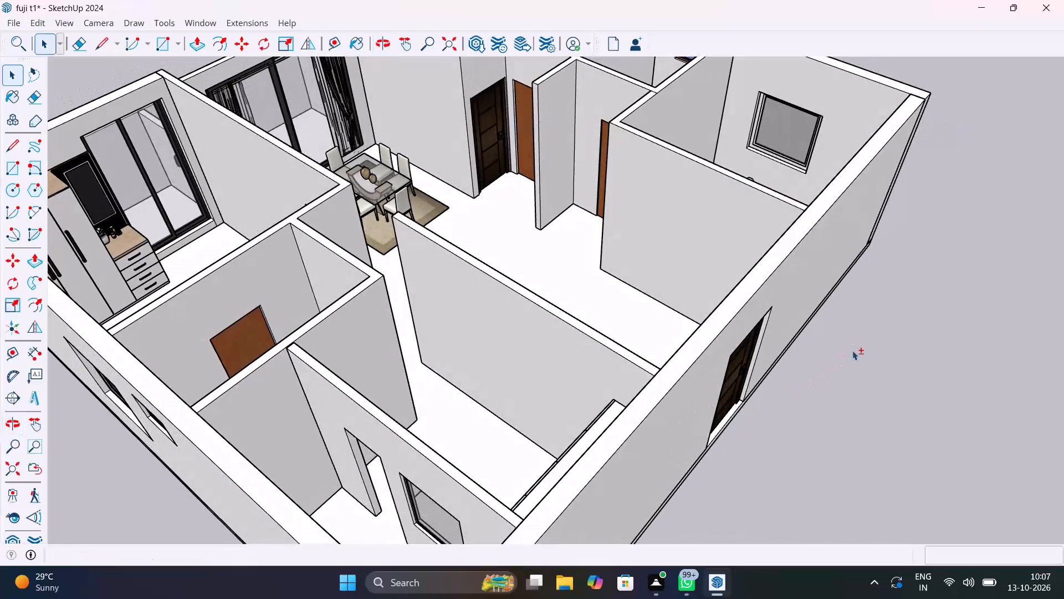
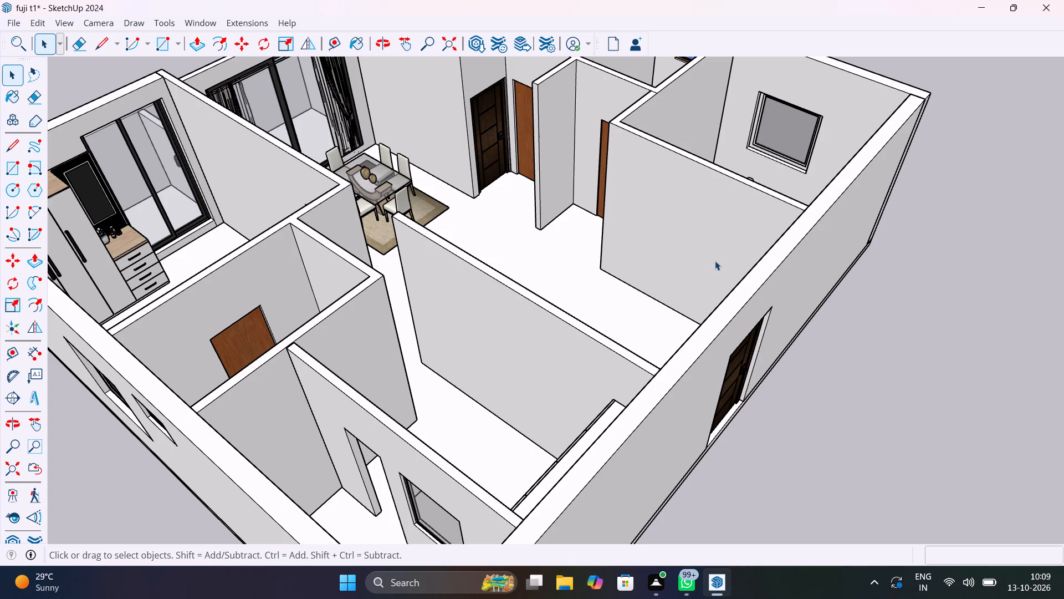
Hide the long partition wall separating the kitchen from the open living area.
{"action": "scroll", "coordinate": [692, 334], "scroll_direction": "up", "scroll_amount": 5}
{"action": "middle_click_drag", "start_coordinate": [556, 348], "coordinate": [573, 354]}
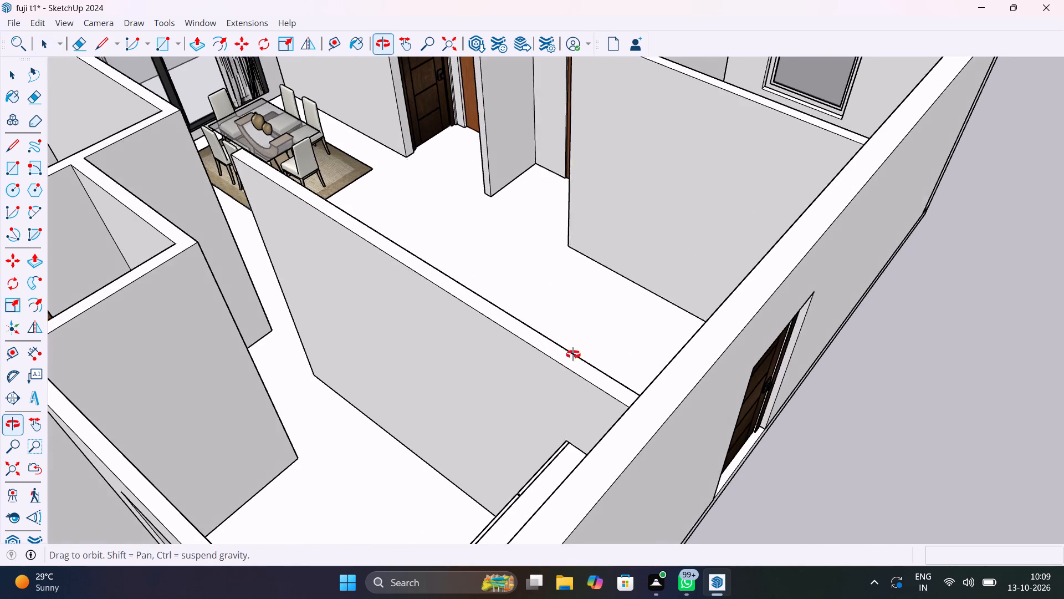
{"action": "middle_click_drag", "start_coordinate": [573, 354], "coordinate": [702, 366]}
{"action": "left_click", "coordinate": [633, 367]}
{"action": "right_click", "coordinate": [633, 367]}
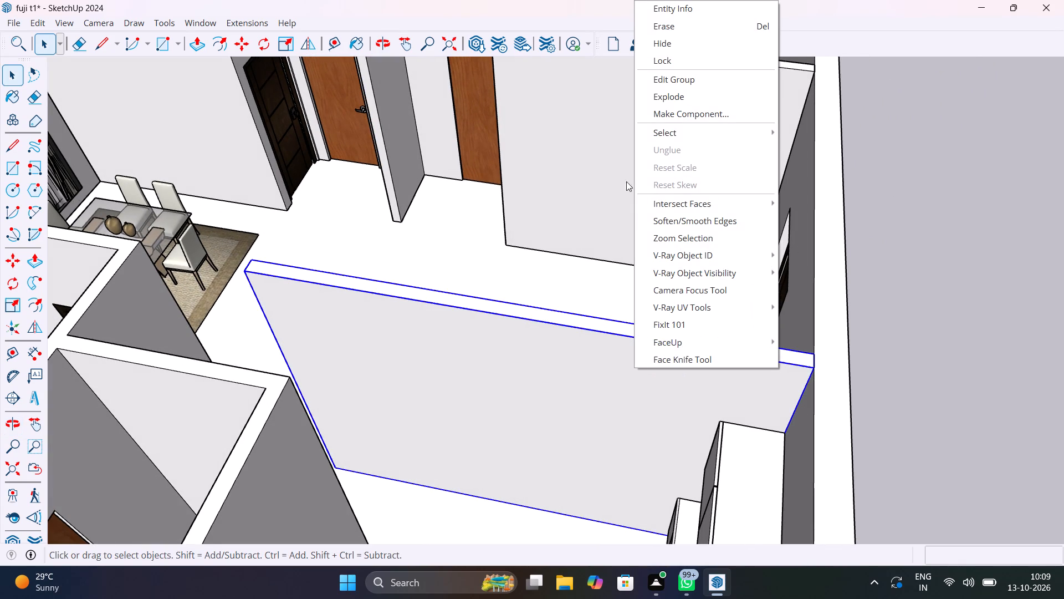
{"action": "left_click", "coordinate": [677, 40]}
Hide the long outer wall that holds the bedroom window and the bathroom ventilator.
{"action": "scroll", "coordinate": [668, 276], "scroll_direction": "down", "scroll_amount": 2}
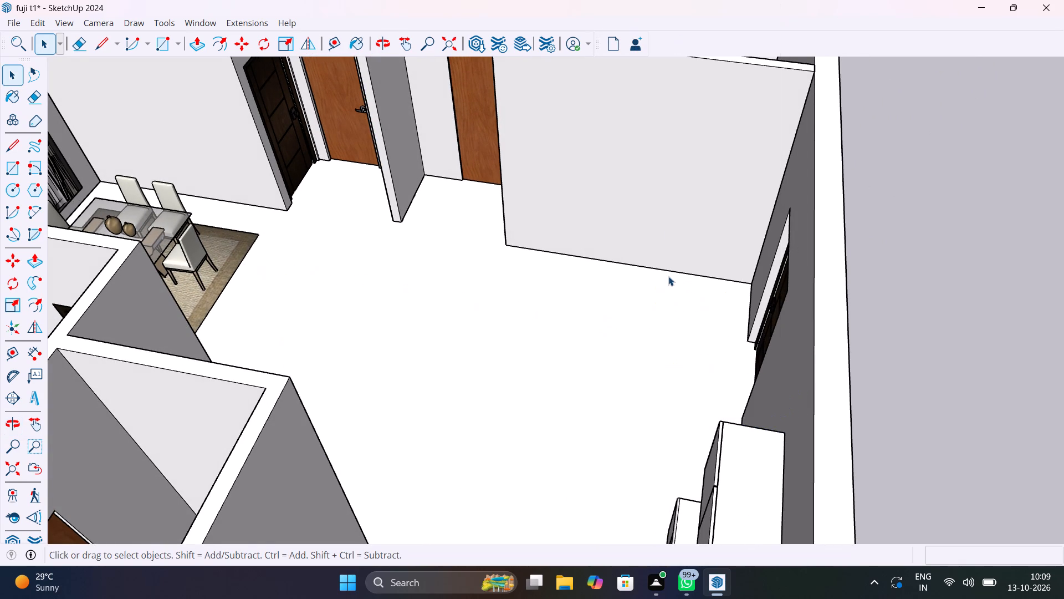
{"action": "scroll", "coordinate": [668, 276], "scroll_direction": "down", "scroll_amount": 8}
{"action": "middle_click_drag", "start_coordinate": [638, 384], "coordinate": [688, 251]}
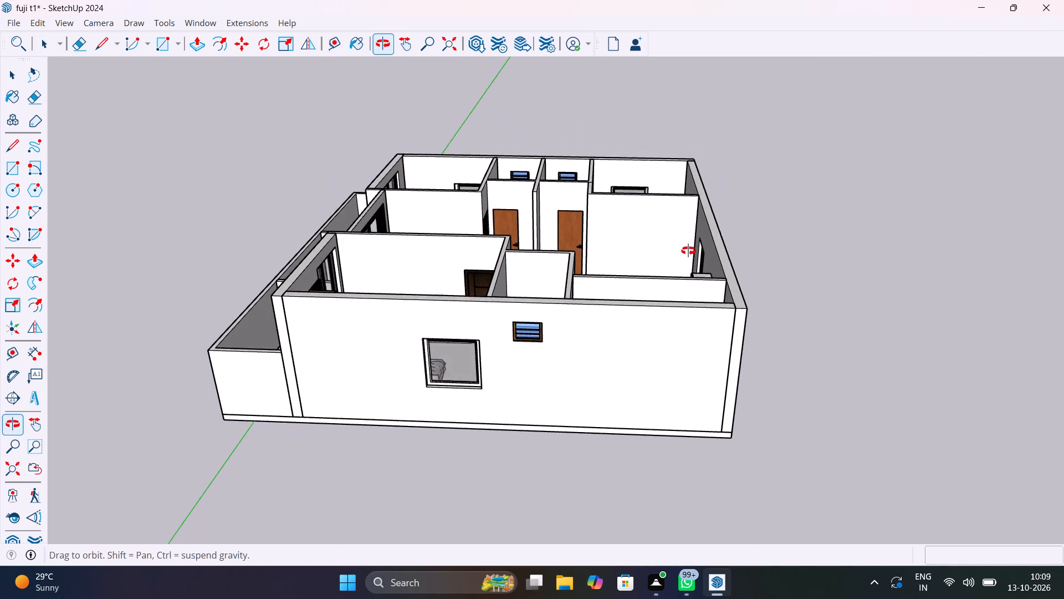
{"action": "middle_click_drag", "start_coordinate": [688, 251], "coordinate": [674, 314]}
{"action": "left_click", "coordinate": [659, 370]}
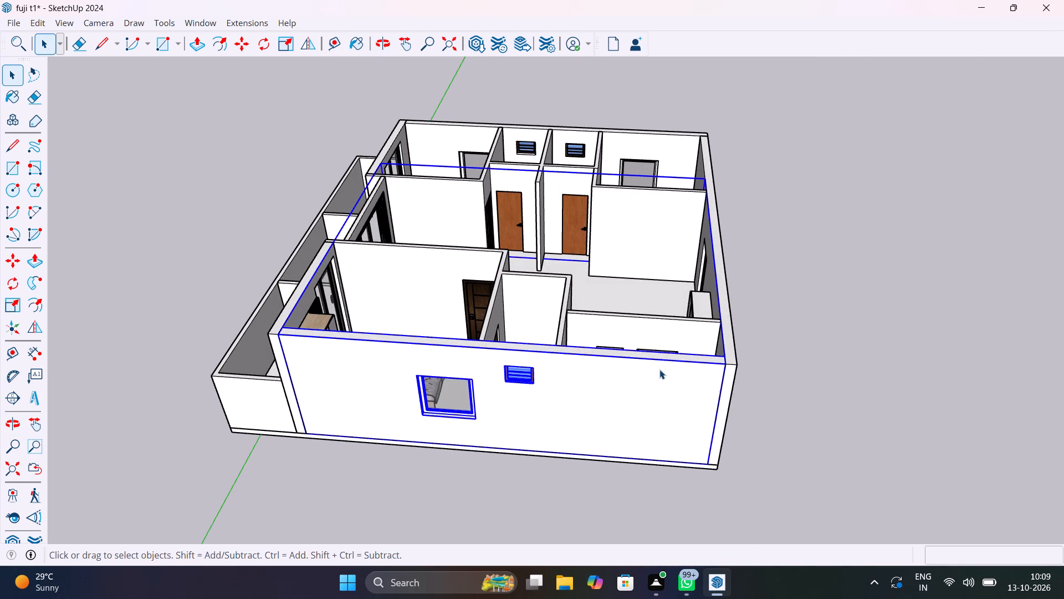
{"action": "scroll", "coordinate": [659, 369], "scroll_direction": "up", "scroll_amount": 5}
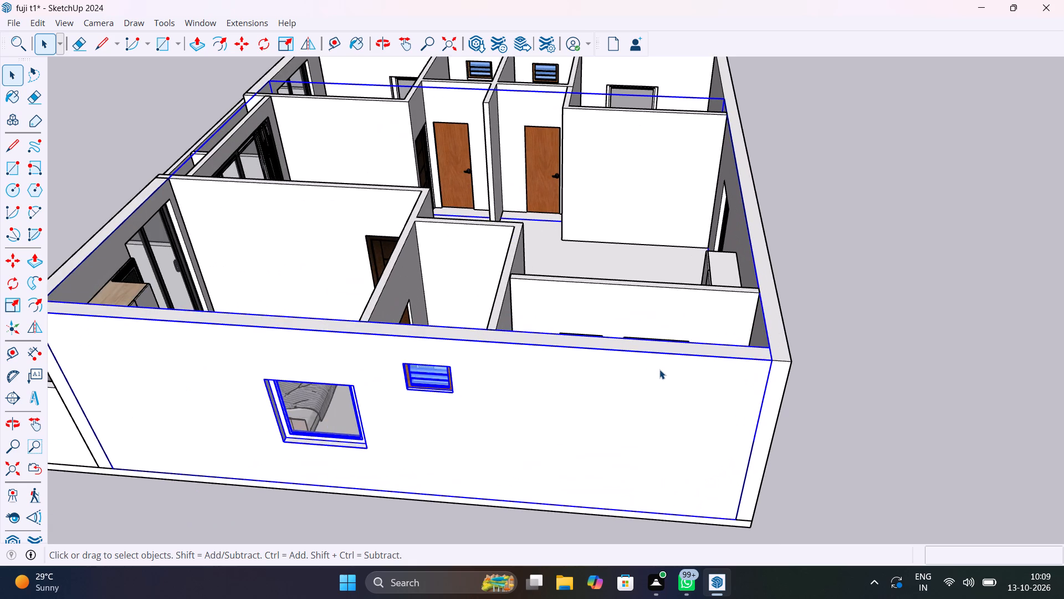
{"action": "right_click", "coordinate": [659, 369]}
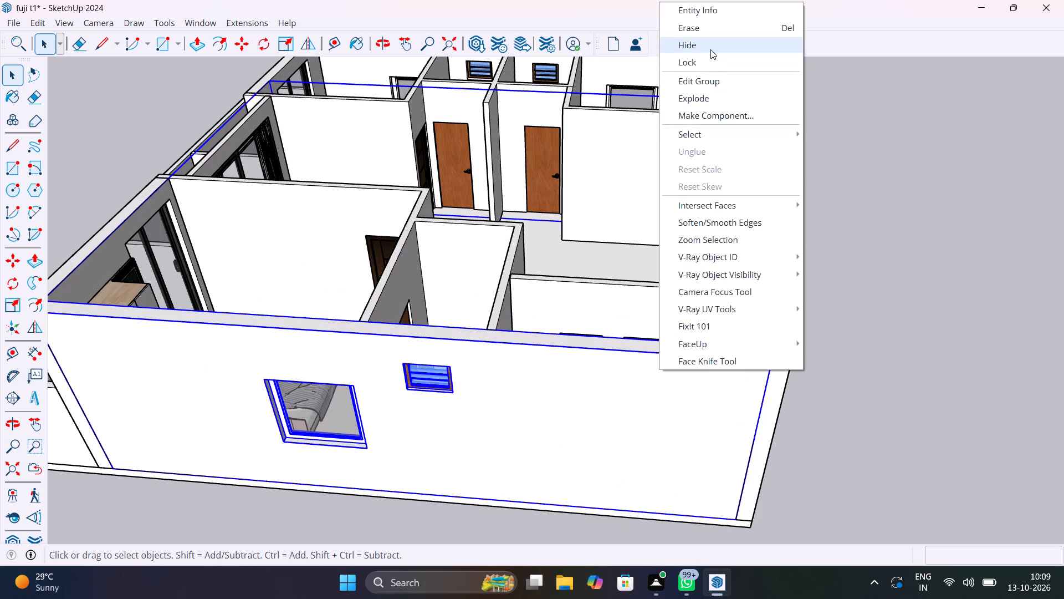
{"action": "left_click", "coordinate": [710, 45]}
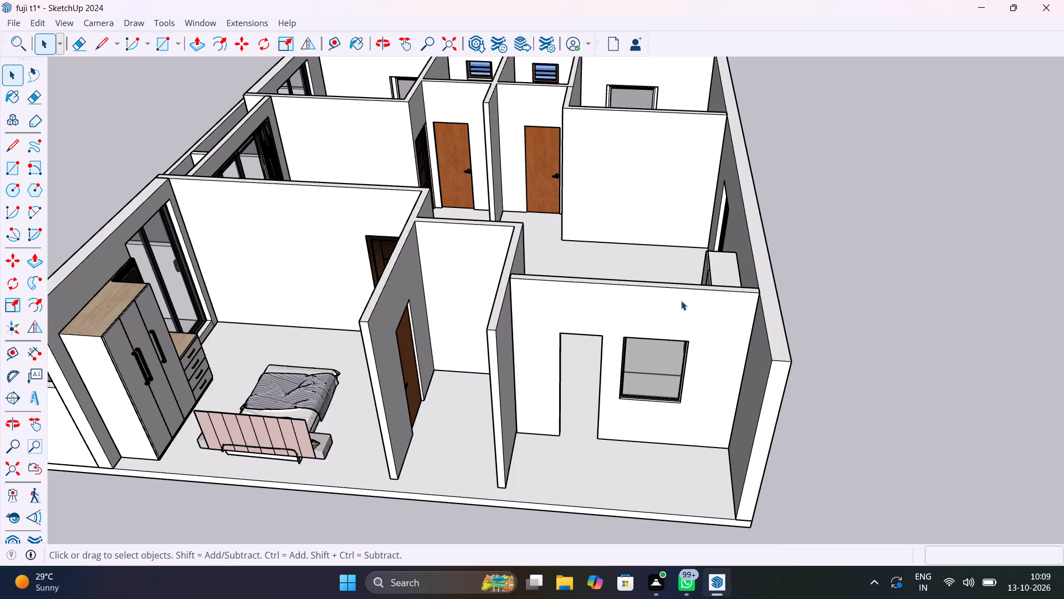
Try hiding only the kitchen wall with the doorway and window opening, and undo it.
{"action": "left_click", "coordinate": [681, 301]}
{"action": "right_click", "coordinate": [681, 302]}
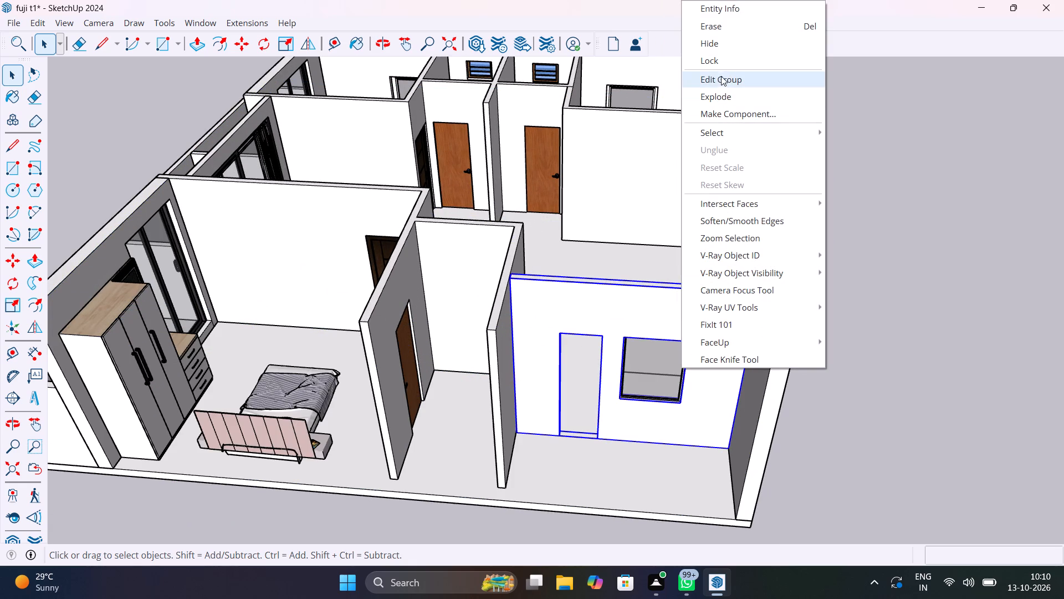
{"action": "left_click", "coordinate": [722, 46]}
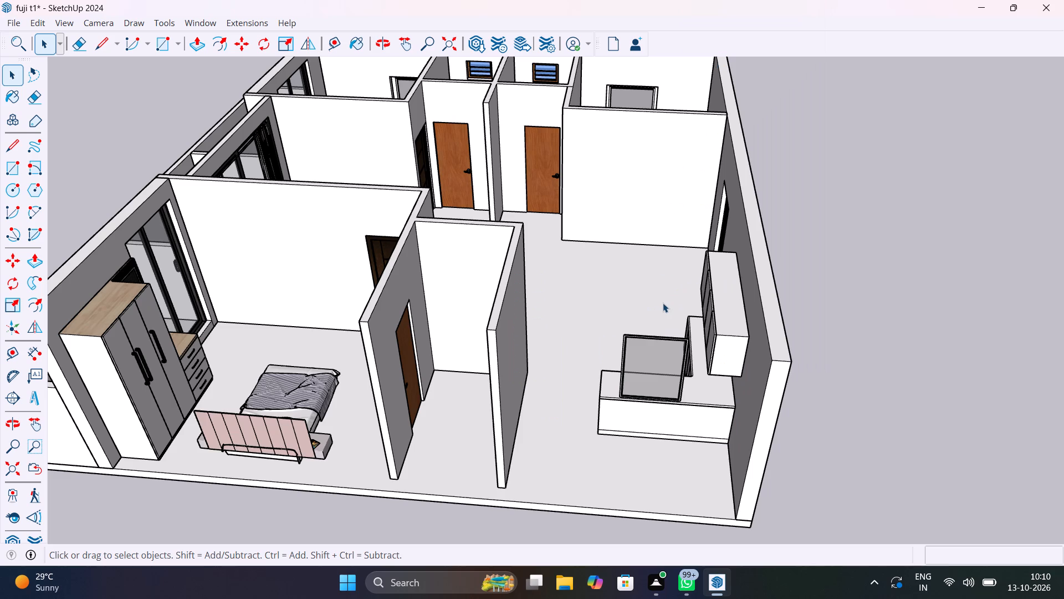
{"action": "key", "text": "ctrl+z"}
Group the kitchen window's frame and glass together with the wall containing the doorway and window opening.
{"action": "scroll", "coordinate": [678, 366], "scroll_direction": "up", "scroll_amount": 8}
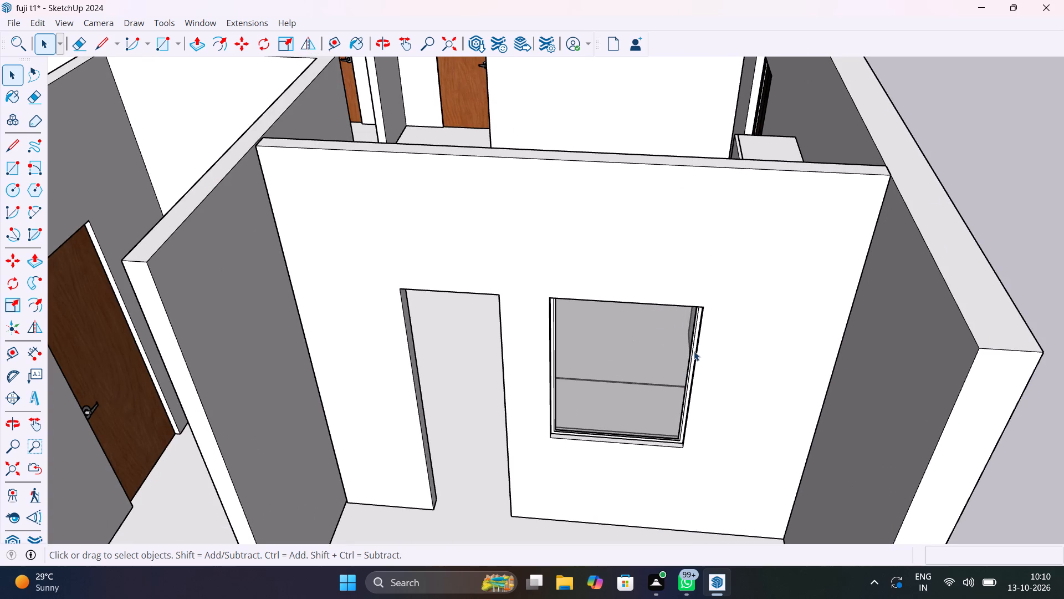
{"action": "left_click", "coordinate": [695, 351]}
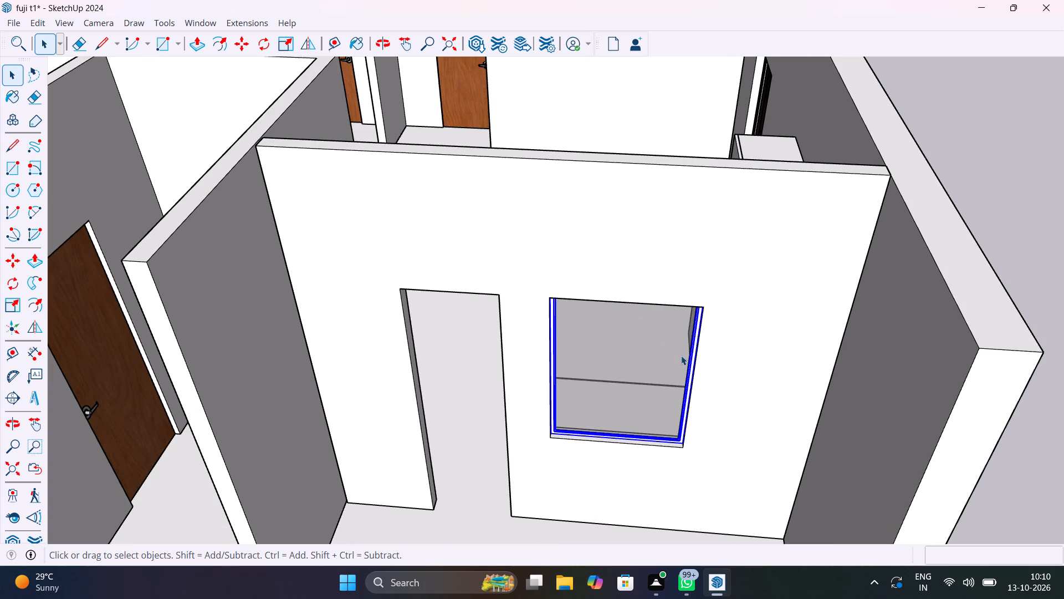
{"action": "left_click", "coordinate": [672, 356], "text": "shift"}
{"action": "left_click", "coordinate": [724, 344], "text": "shift"}
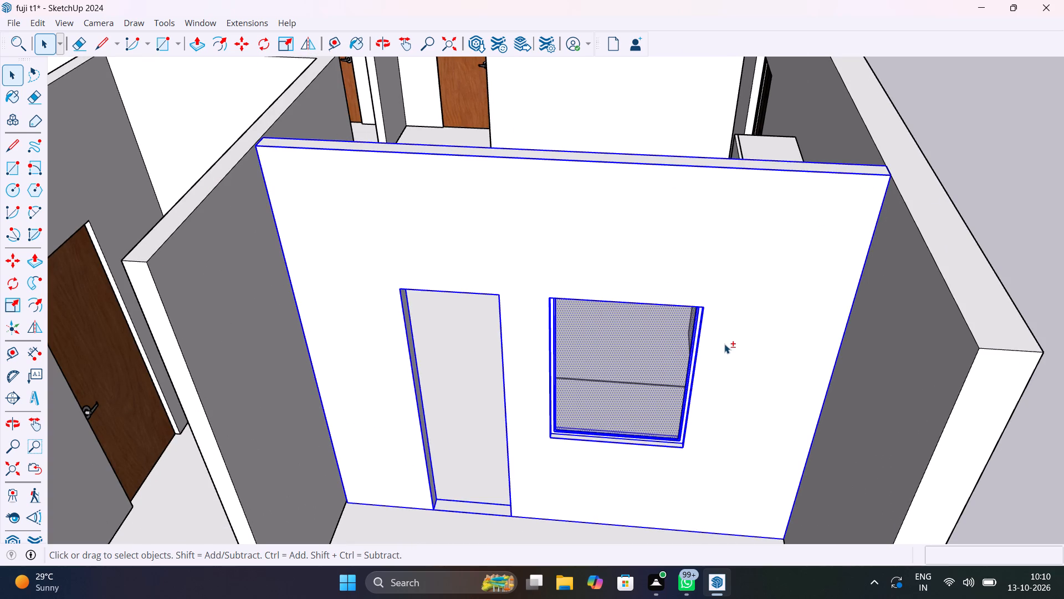
{"action": "right_click", "coordinate": [724, 344], "text": "shift"}
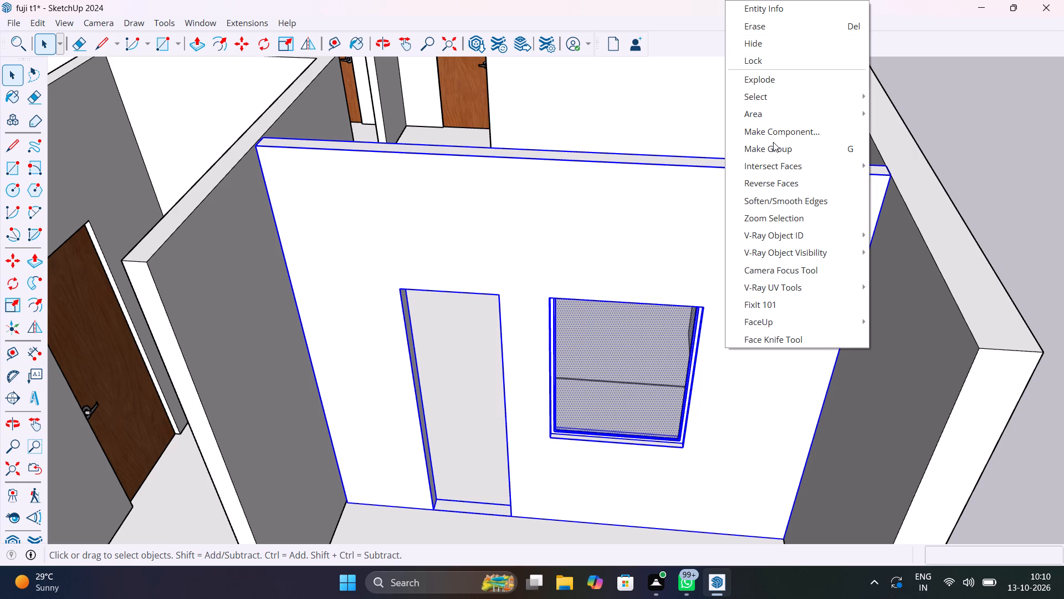
{"action": "left_click", "coordinate": [775, 145], "text": "shift"}
{"action": "left_click", "coordinate": [950, 110]}
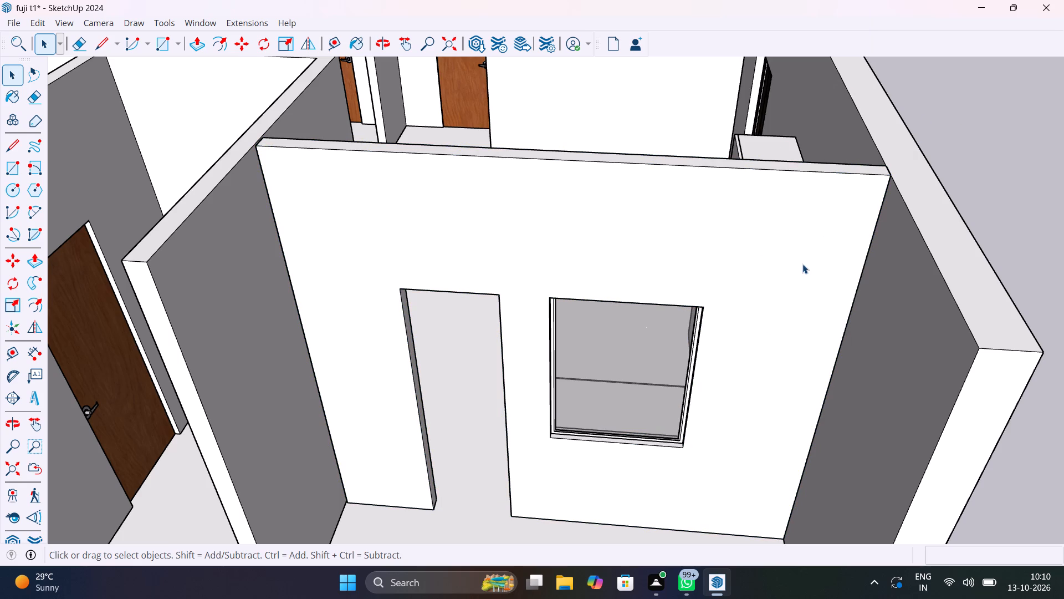
Hide the grouped kitchen wall and window, along with the leftover rectangular outline at the window opening.
{"action": "left_click", "coordinate": [802, 264]}
{"action": "right_click", "coordinate": [800, 260]}
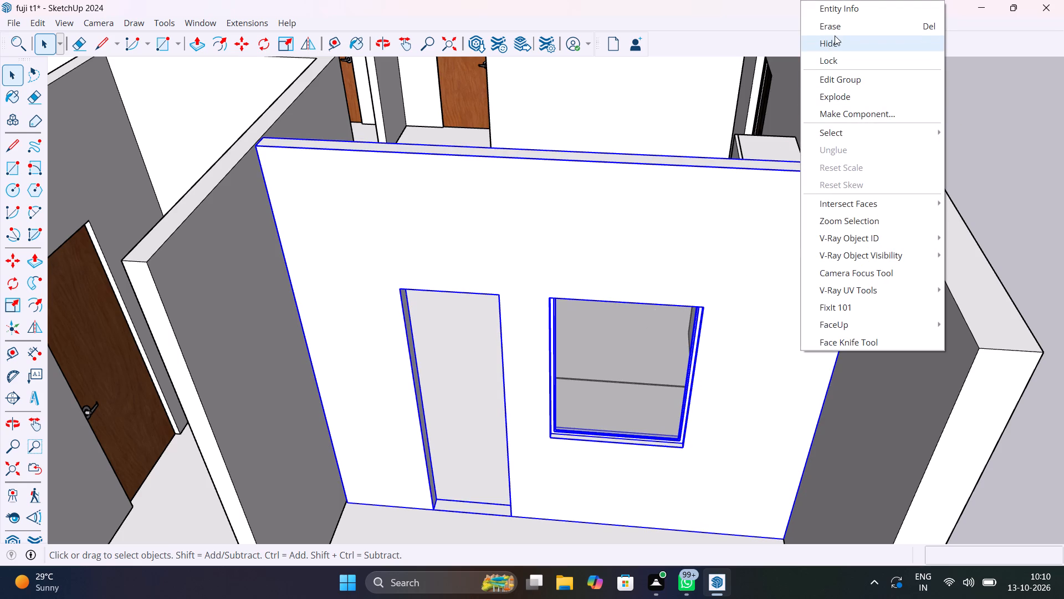
{"action": "left_click", "coordinate": [836, 44]}
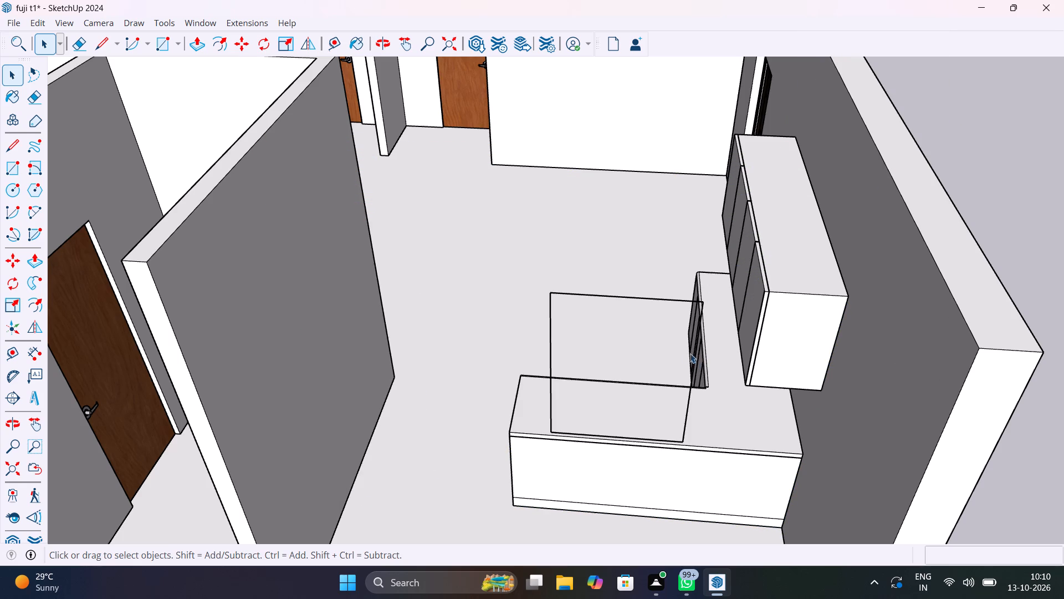
{"action": "left_click", "coordinate": [679, 343]}
{"action": "left_click", "coordinate": [700, 328]}
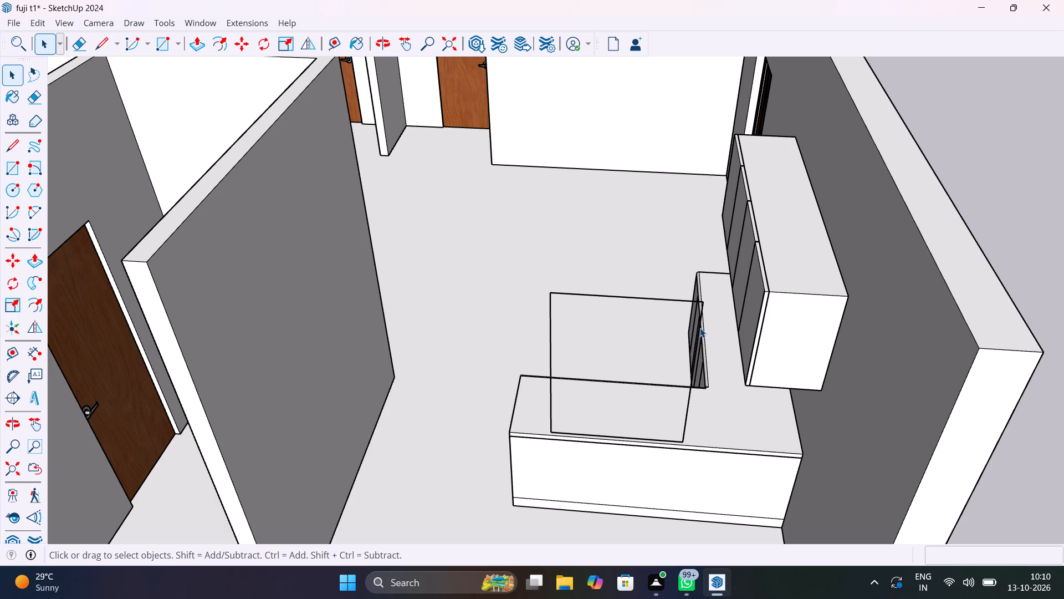
{"action": "right_click", "coordinate": [700, 328]}
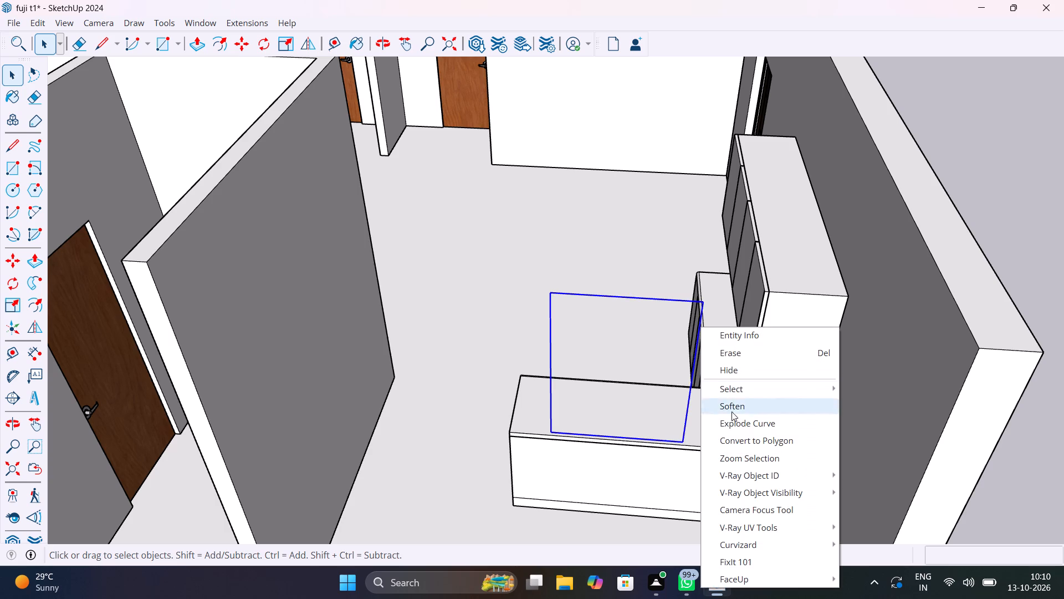
{"action": "left_click", "coordinate": [738, 364]}
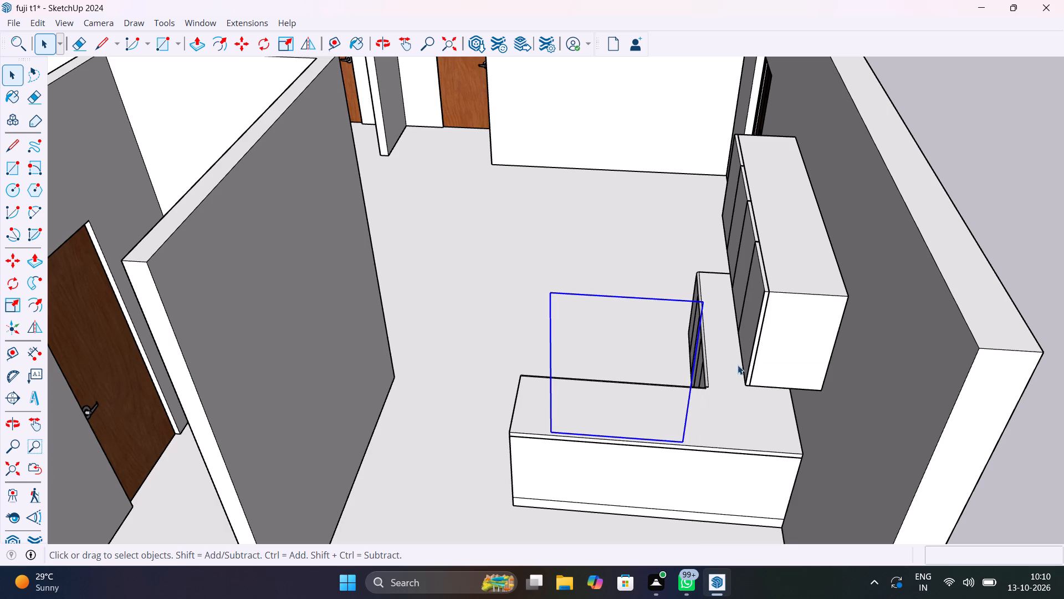
Place a floor guide 1'6" out from the base of the blank wall beside the bathroom door, parallel to it.
{"action": "middle_click_drag", "start_coordinate": [659, 277], "coordinate": [660, 385]}
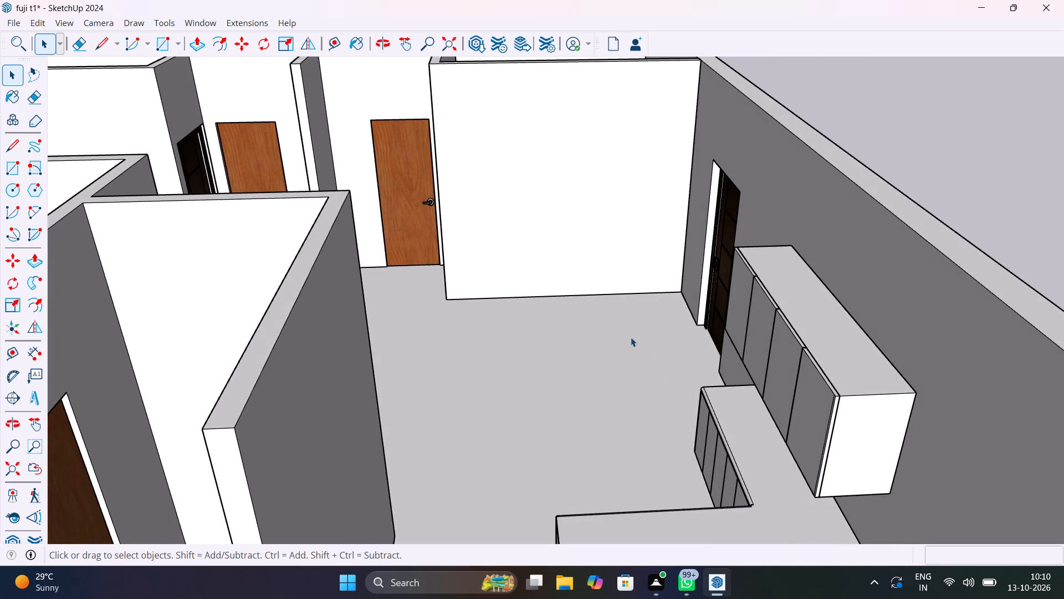
{"action": "scroll", "coordinate": [617, 311], "scroll_direction": "up", "scroll_amount": 4}
{"action": "middle_click_drag", "start_coordinate": [618, 304], "coordinate": [621, 437], "text": "shift"}
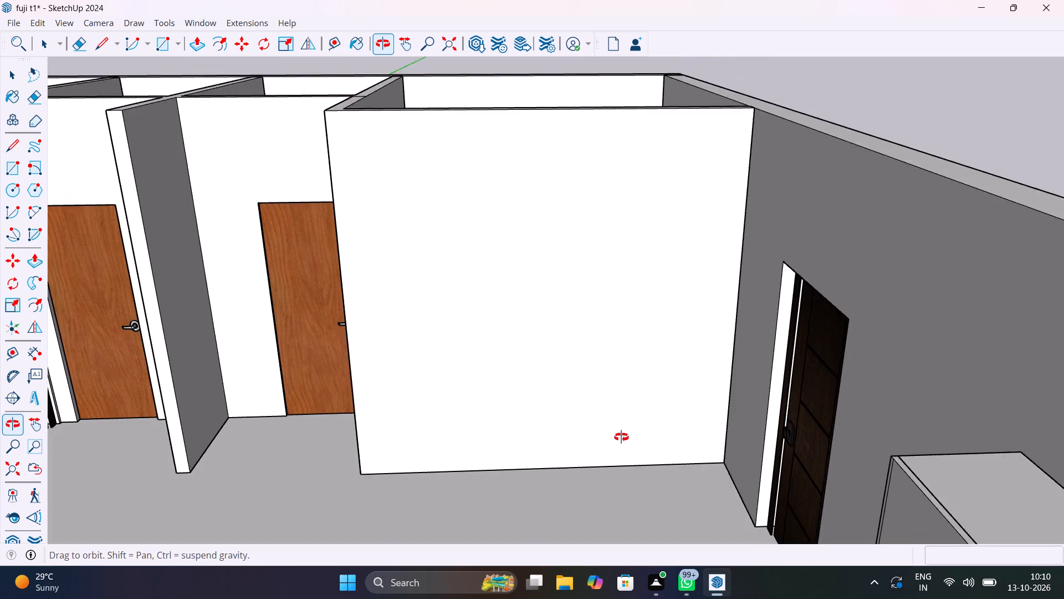
{"action": "middle_click_drag", "start_coordinate": [621, 437], "coordinate": [623, 416], "text": "shift"}
{"action": "middle_click_drag", "start_coordinate": [583, 433], "coordinate": [601, 403]}
{"action": "scroll", "coordinate": [582, 433], "scroll_direction": "down", "scroll_amount": 1}
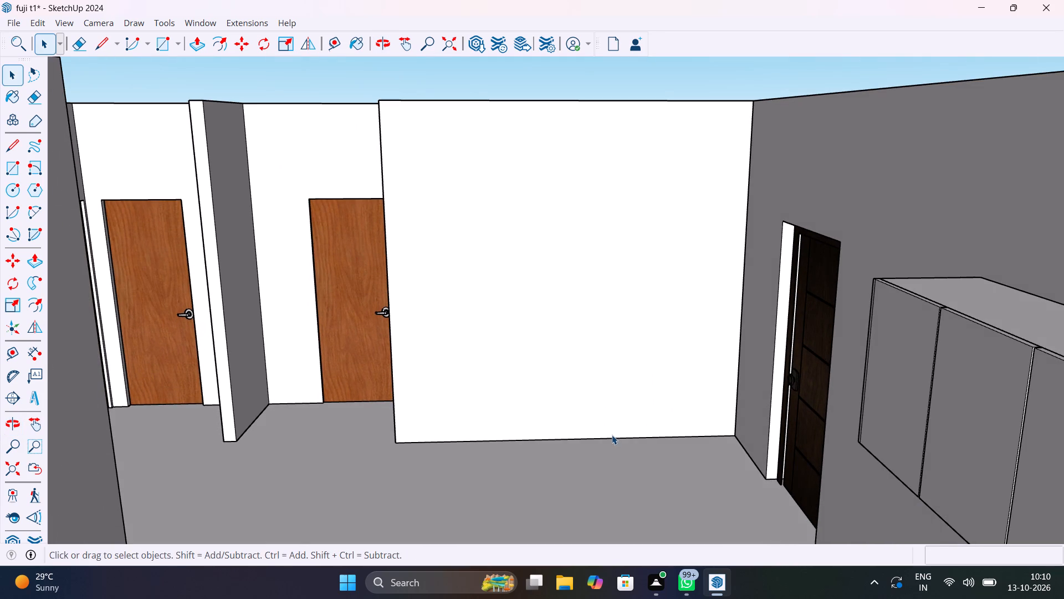
{"action": "scroll", "coordinate": [611, 440], "scroll_direction": "up", "scroll_amount": 4}
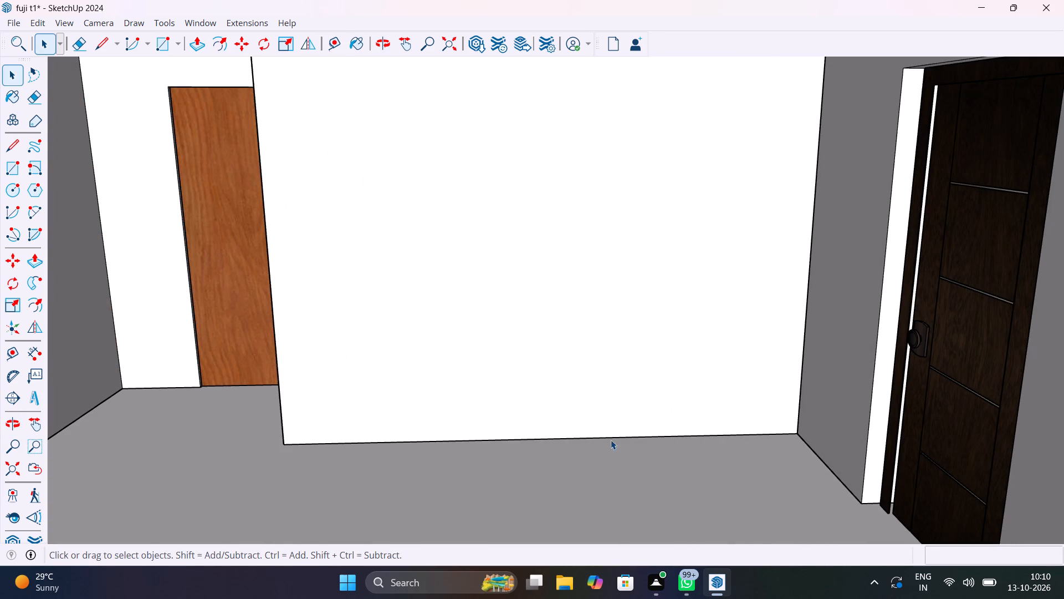
{"action": "key", "text": "t"}
{"action": "left_click", "coordinate": [612, 435]}
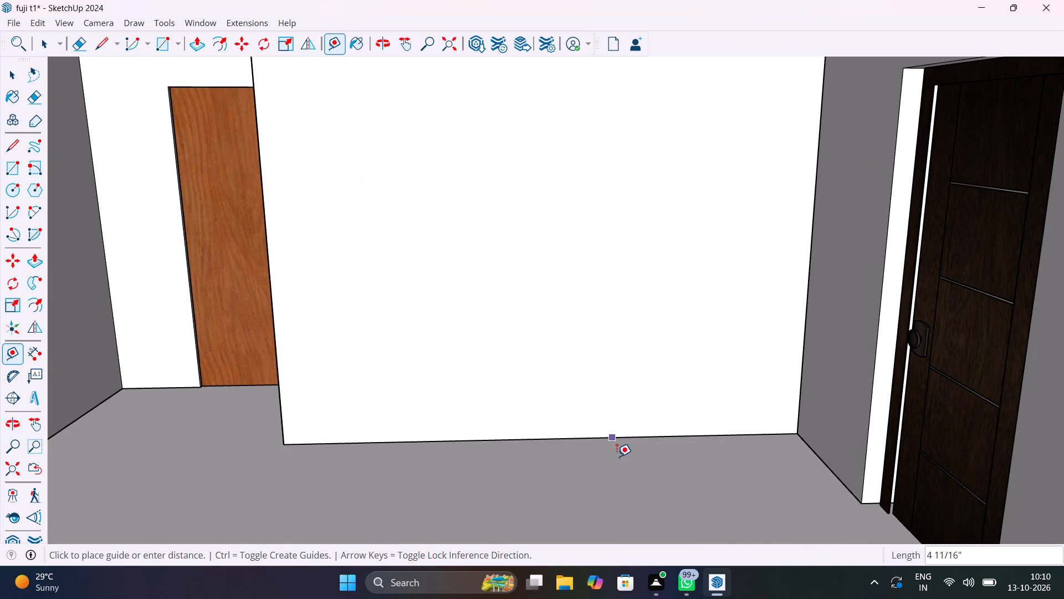
{"action": "middle_click_drag", "start_coordinate": [620, 461], "coordinate": [596, 425]}
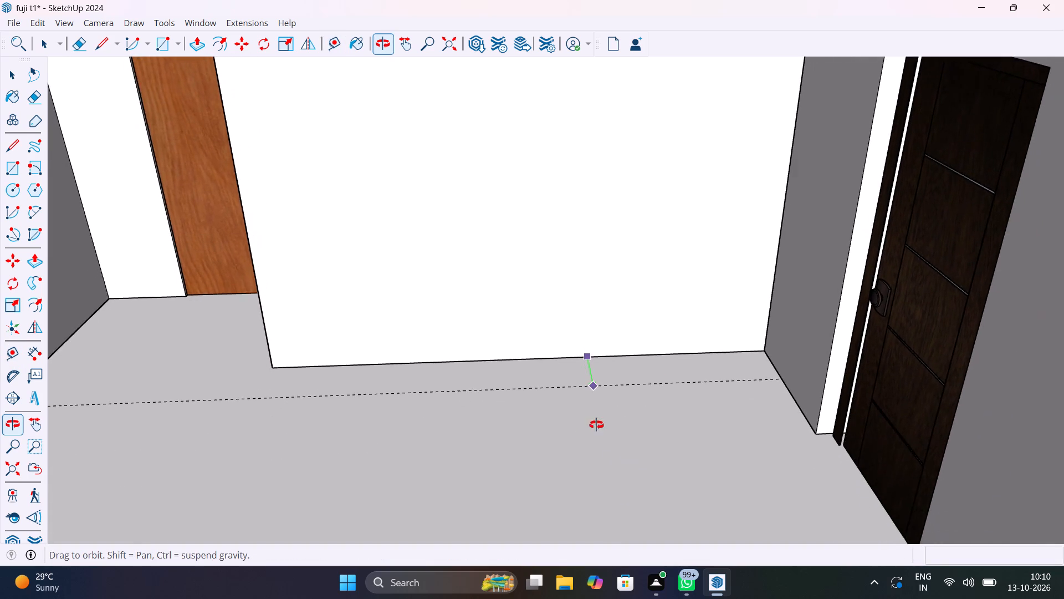
{"action": "middle_click_drag", "start_coordinate": [596, 425], "coordinate": [595, 501]}
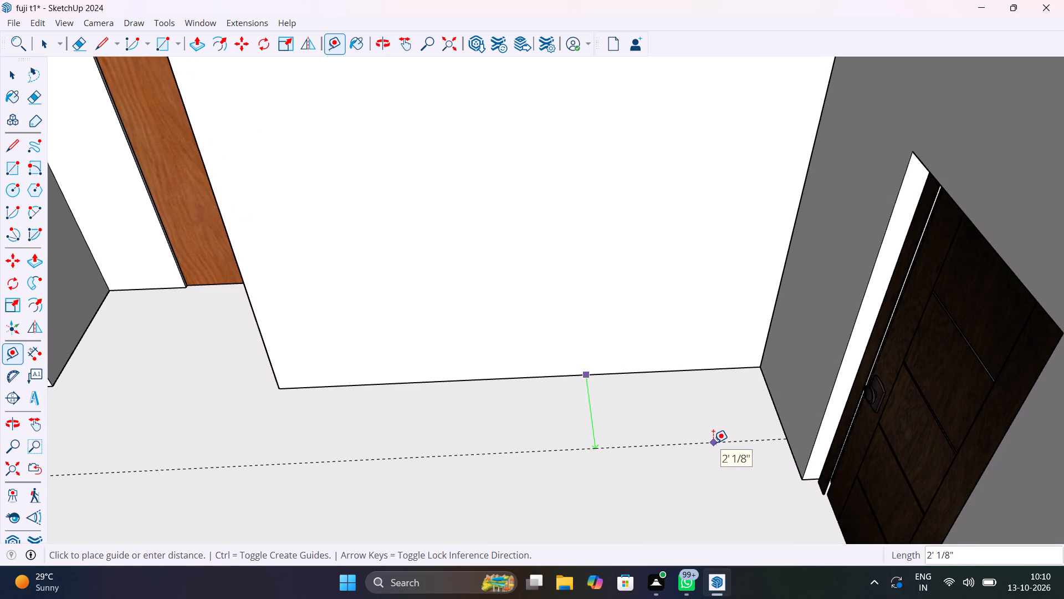
{"action": "type", "text": "1'6\""}
{"action": "key", "text": "Return"}
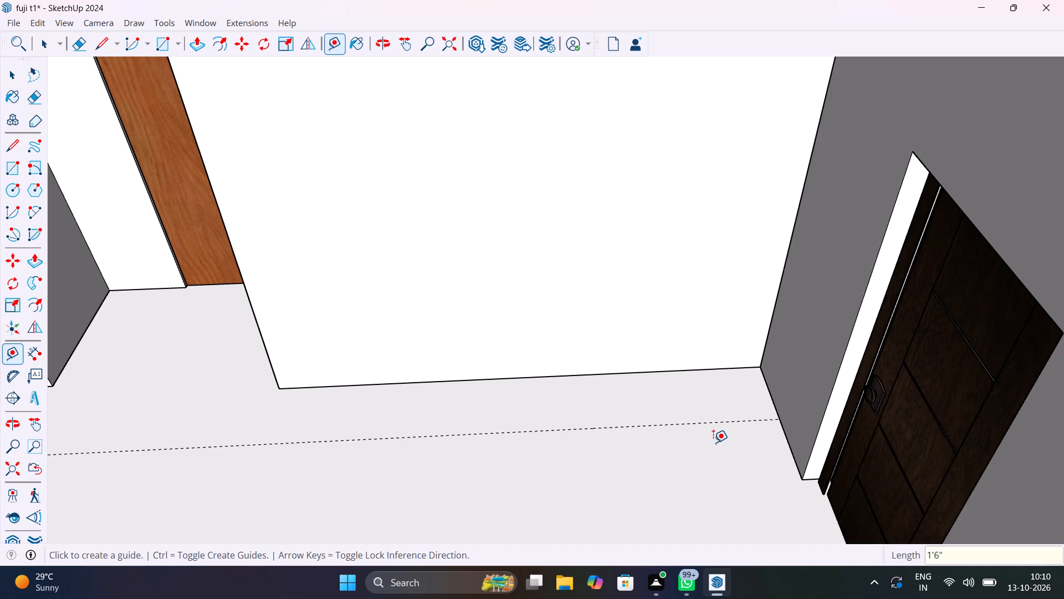
Place a floor guide 7' from the outer wall with the dark paneled door, crossing the guide along the blank wall.
{"action": "scroll", "coordinate": [716, 445], "scroll_direction": "down", "scroll_amount": 2}
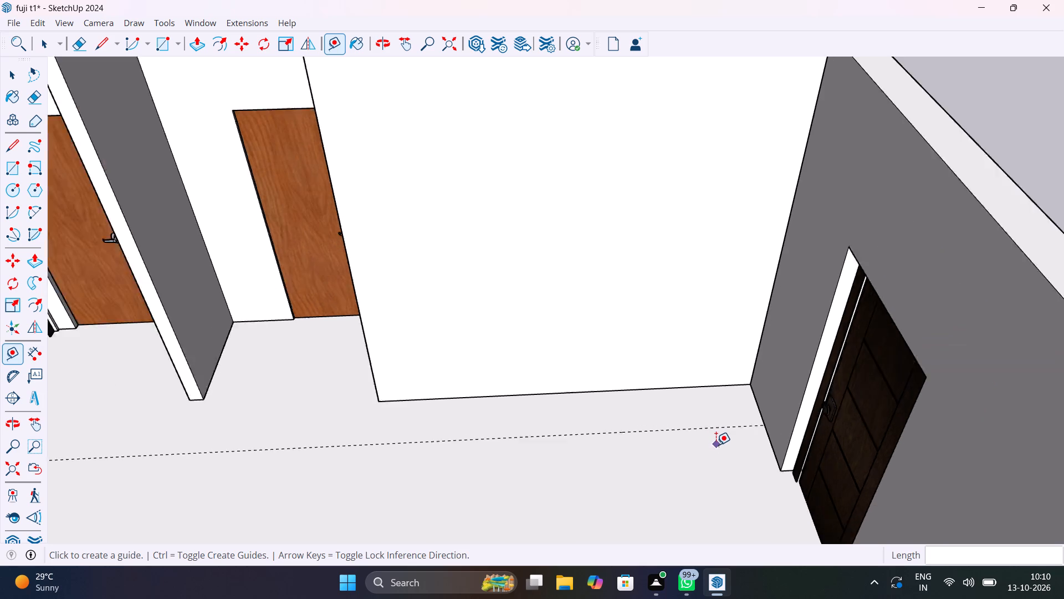
{"action": "scroll", "coordinate": [716, 445], "scroll_direction": "down", "scroll_amount": 7}
{"action": "middle_click_drag", "start_coordinate": [664, 411], "coordinate": [612, 338], "text": "shift"}
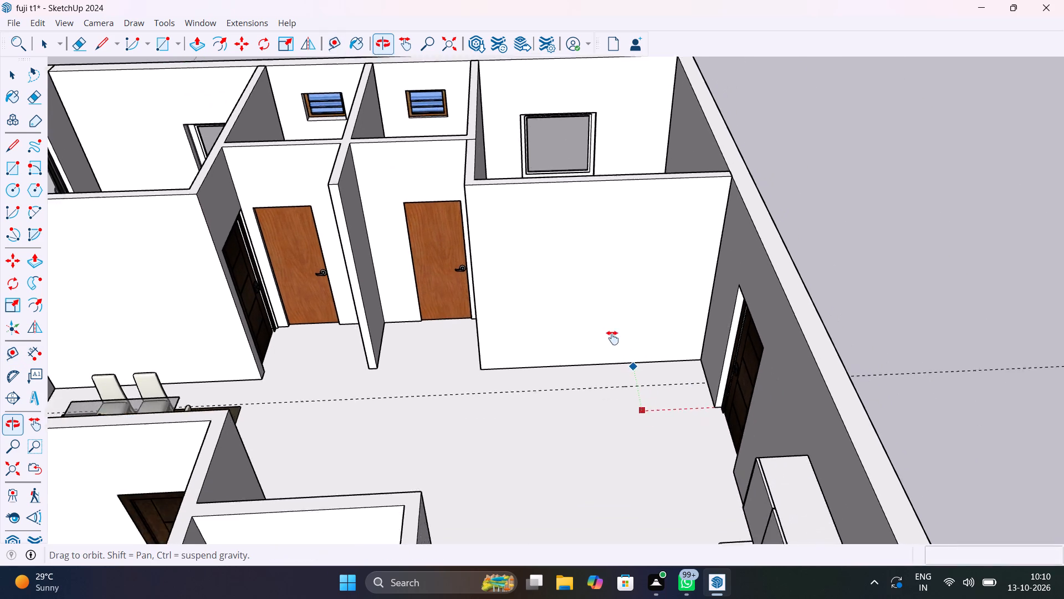
{"action": "middle_click_drag", "start_coordinate": [612, 338], "coordinate": [639, 359], "text": "shift"}
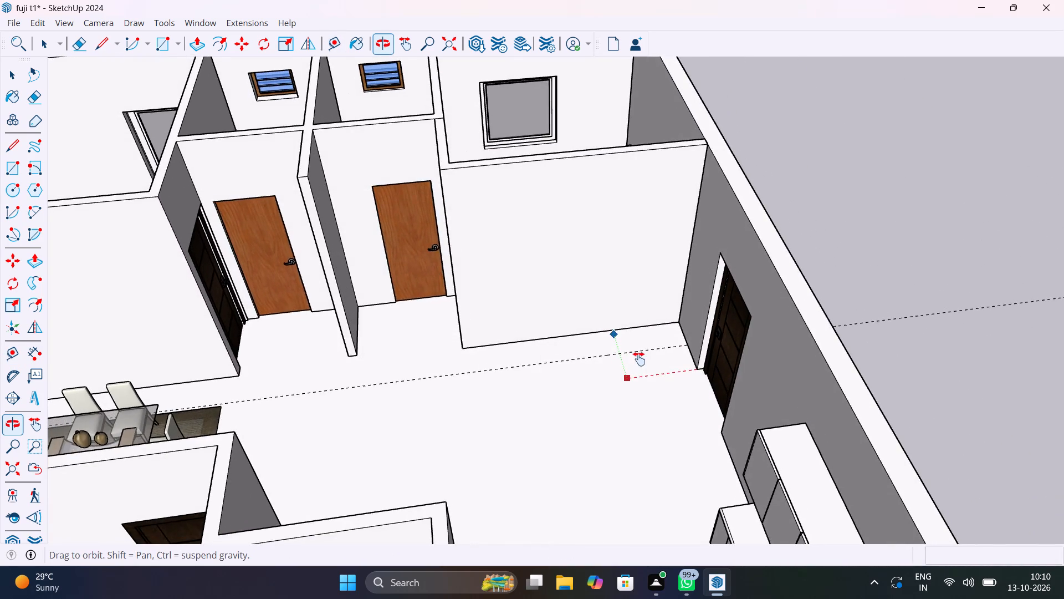
{"action": "middle_click_drag", "start_coordinate": [639, 359], "coordinate": [645, 370], "text": "shift"}
{"action": "scroll", "coordinate": [616, 373], "scroll_direction": "up", "scroll_amount": 5}
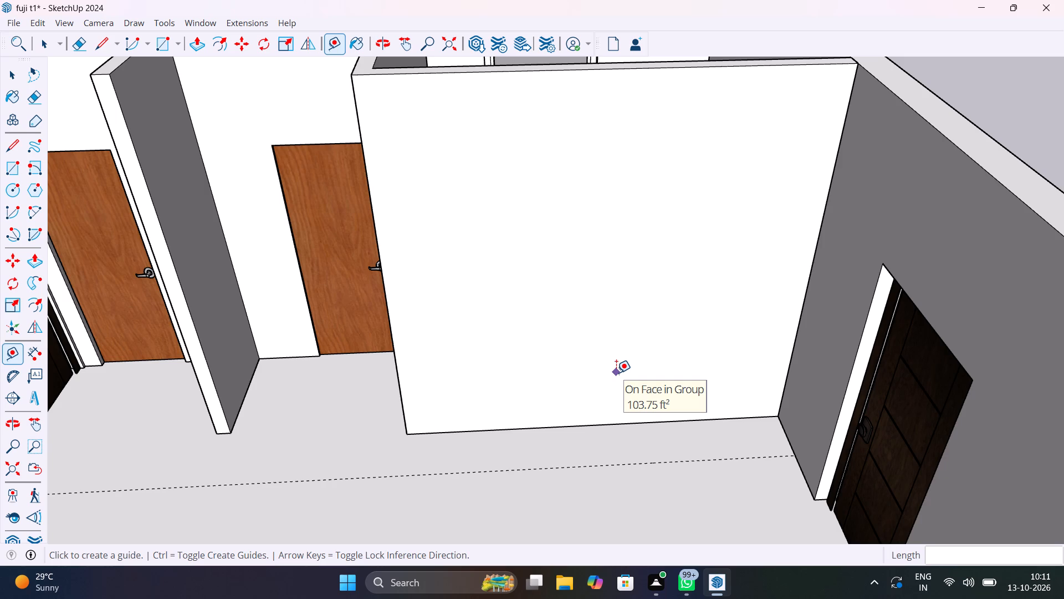
{"action": "key", "text": "t"}
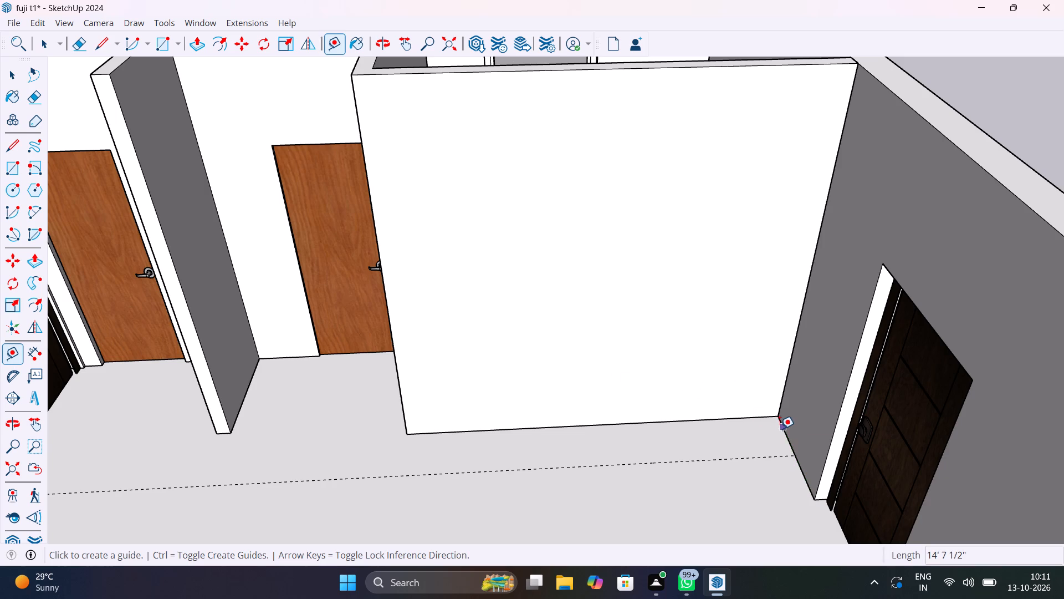
{"action": "left_click", "coordinate": [780, 429]}
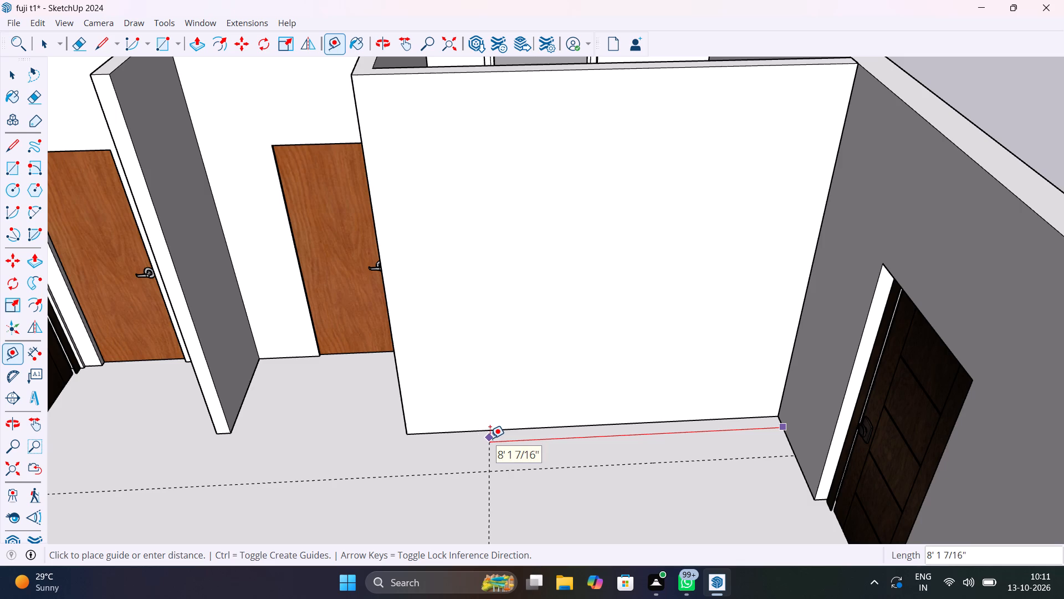
{"action": "type", "text": "7'"}
{"action": "key", "text": "Return"}
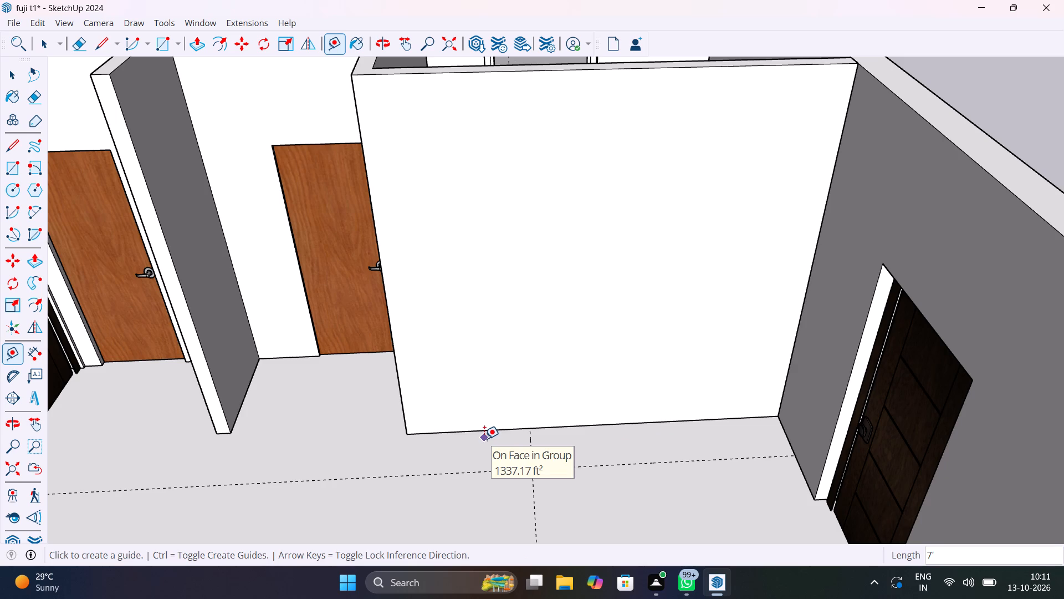
Undo the 7' guide and place a floor guide 1' from the outer wall with the dark paneled door instead.
{"action": "key", "text": "ctrl+z"}
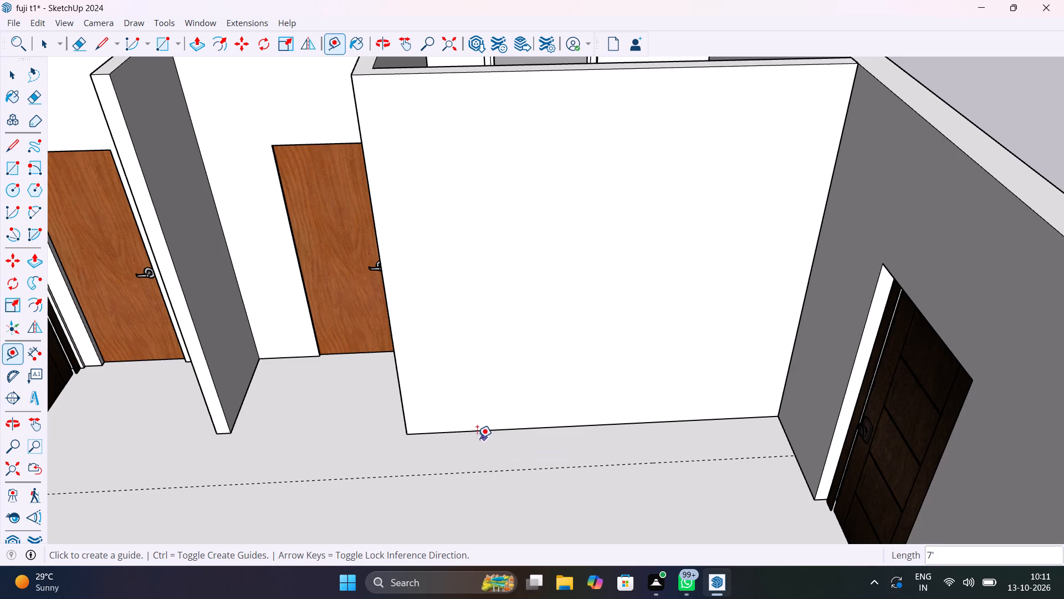
{"action": "left_click", "coordinate": [780, 427]}
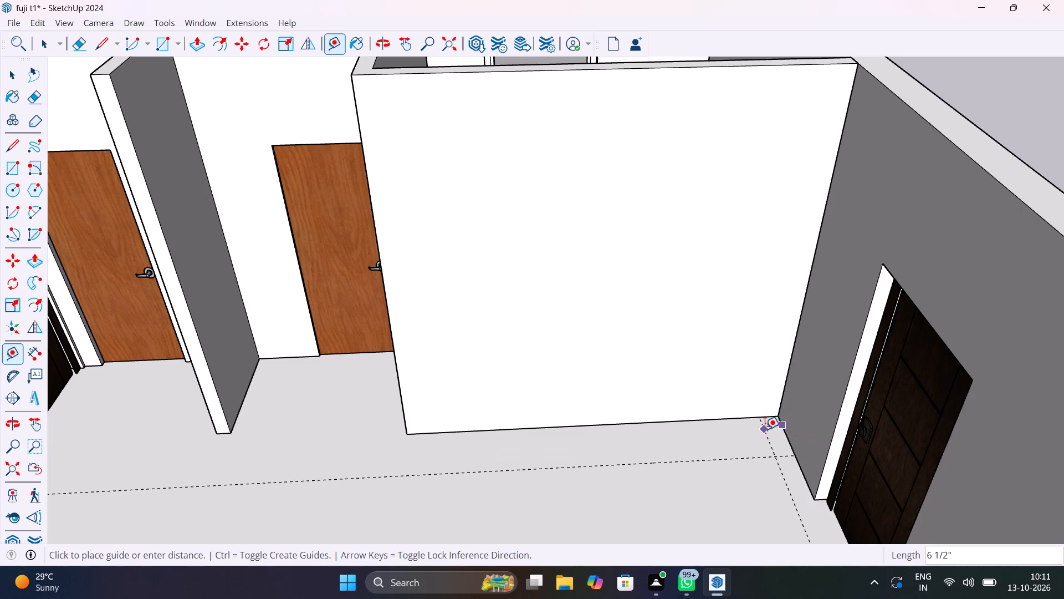
{"action": "type", "text": "1'"}
{"action": "key", "text": "Return"}
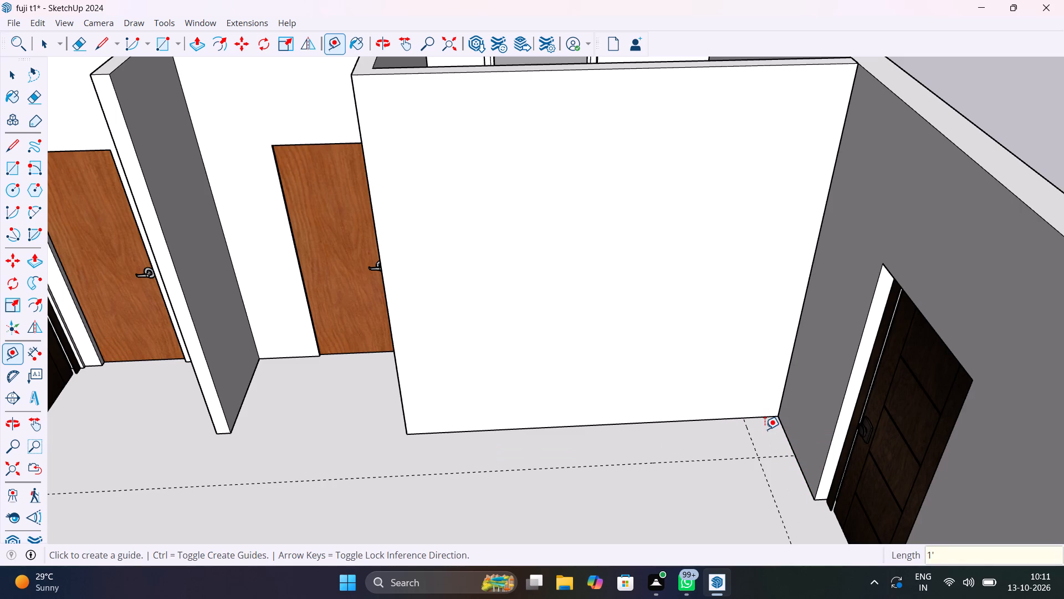
Place a parallel floor guide 7' from the 1' guide, further along the blank wall.
{"action": "left_click", "coordinate": [749, 431]}
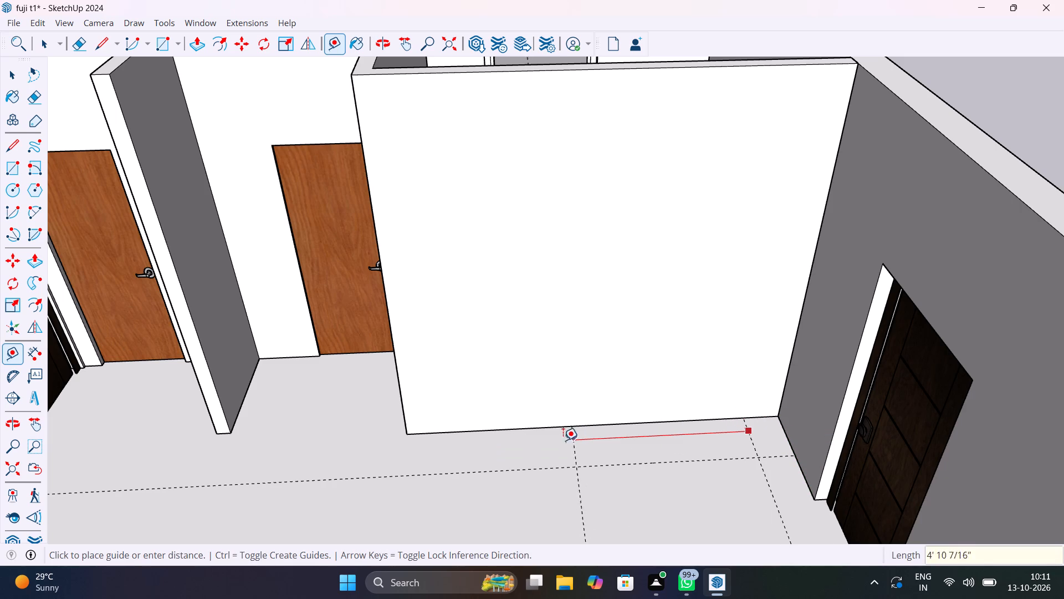
{"action": "type", "text": "7'"}
{"action": "key", "text": "Return"}
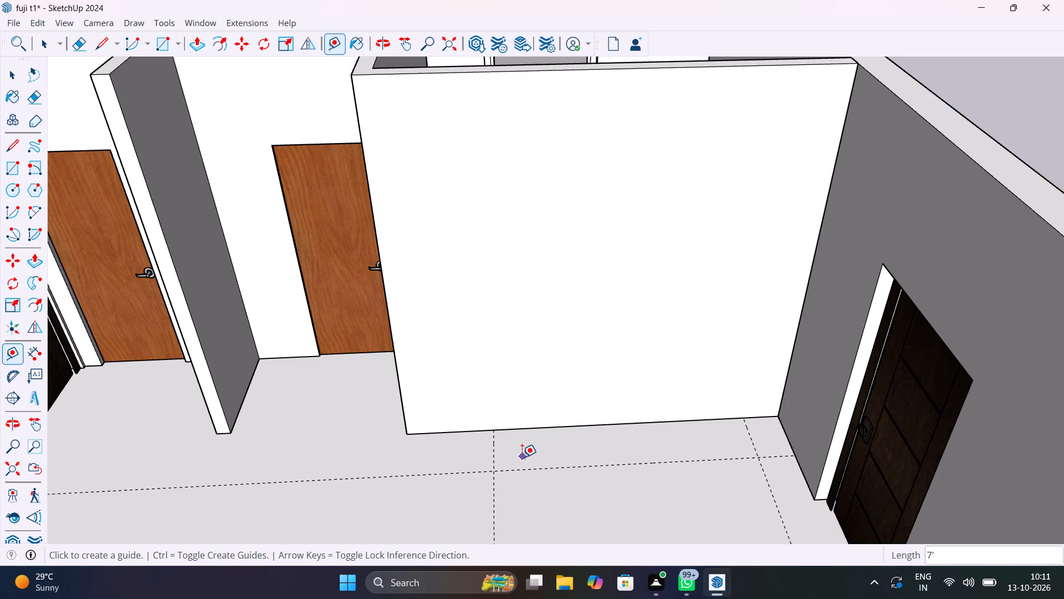
Draw a floor rectangle 7' long by about 1' 4 1/8" deep against the blank wall, between the guide intersections.
{"action": "key", "text": "r"}
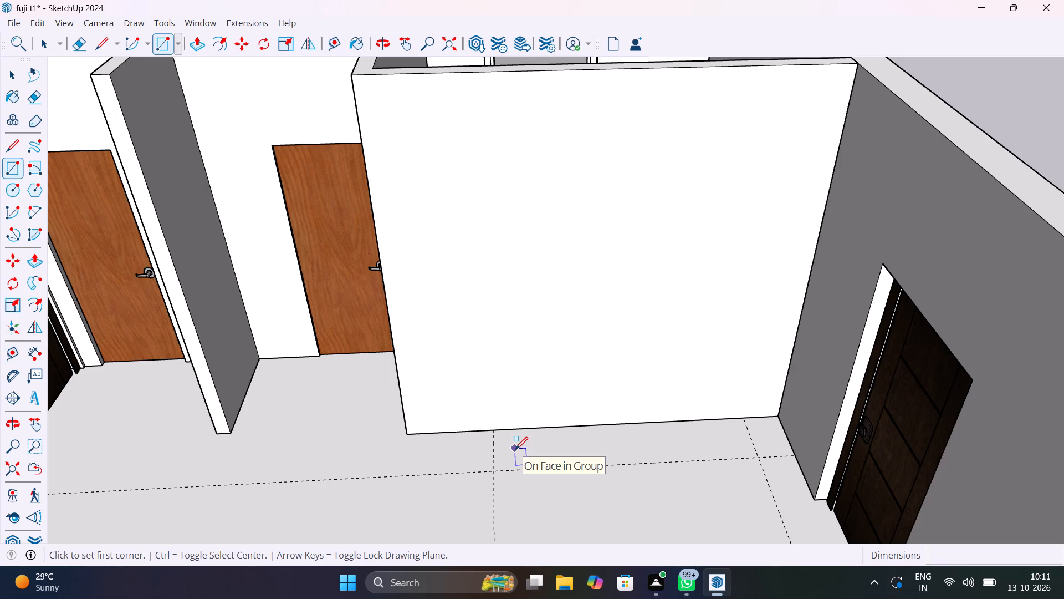
{"action": "key", "text": "r"}
{"action": "left_click", "coordinate": [495, 433]}
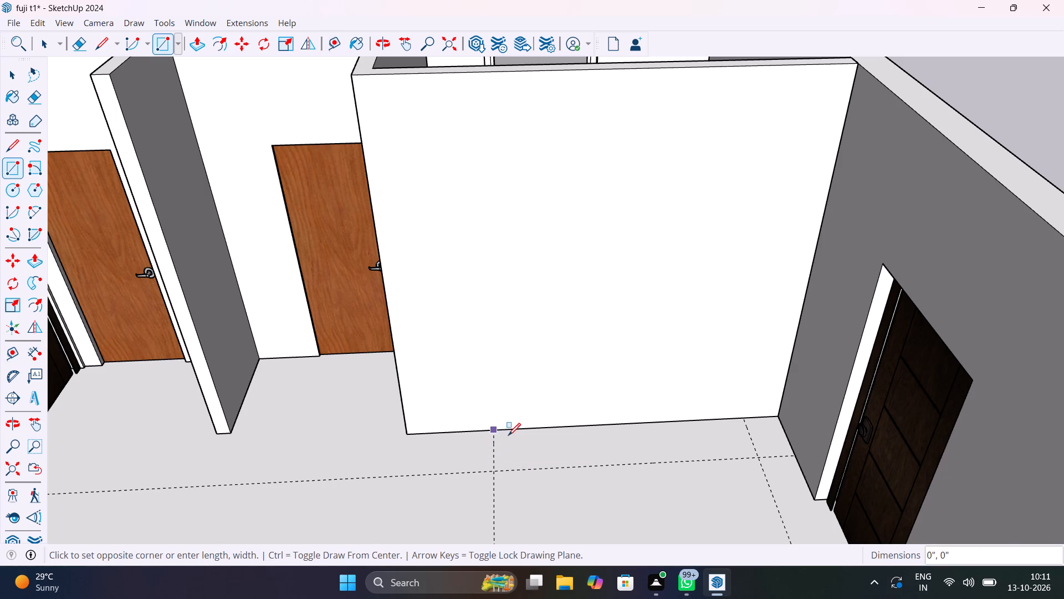
{"action": "left_click", "coordinate": [756, 454]}
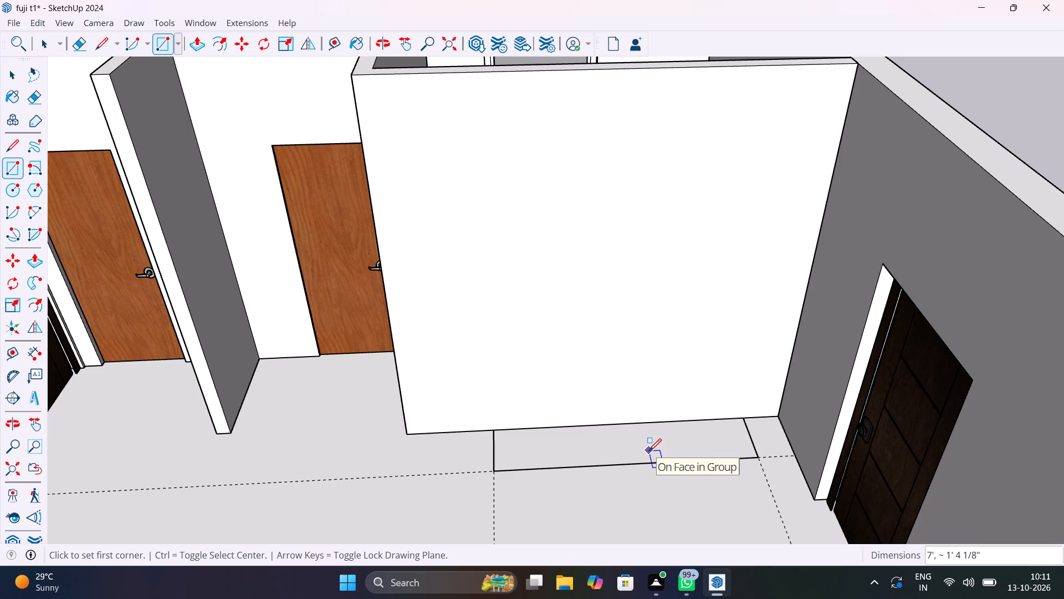
Push/Pull the floor rectangle up 1'6" into a box.
{"action": "scroll", "coordinate": [647, 450], "scroll_direction": "up", "scroll_amount": 3}
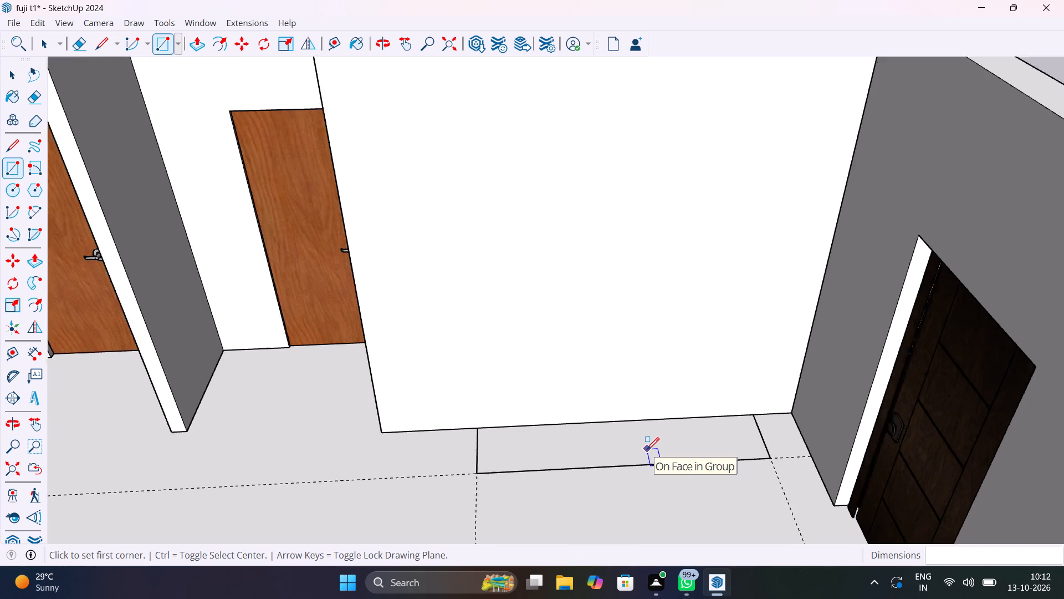
{"action": "scroll", "coordinate": [647, 450], "scroll_direction": "up", "scroll_amount": 1}
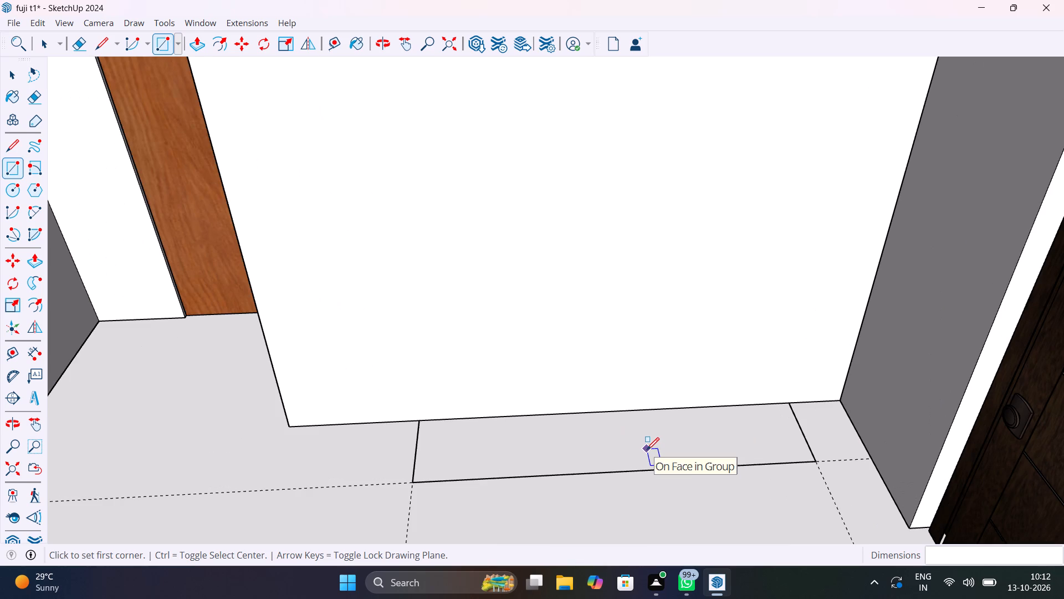
{"action": "key", "text": "p"}
{"action": "left_click", "coordinate": [647, 445]}
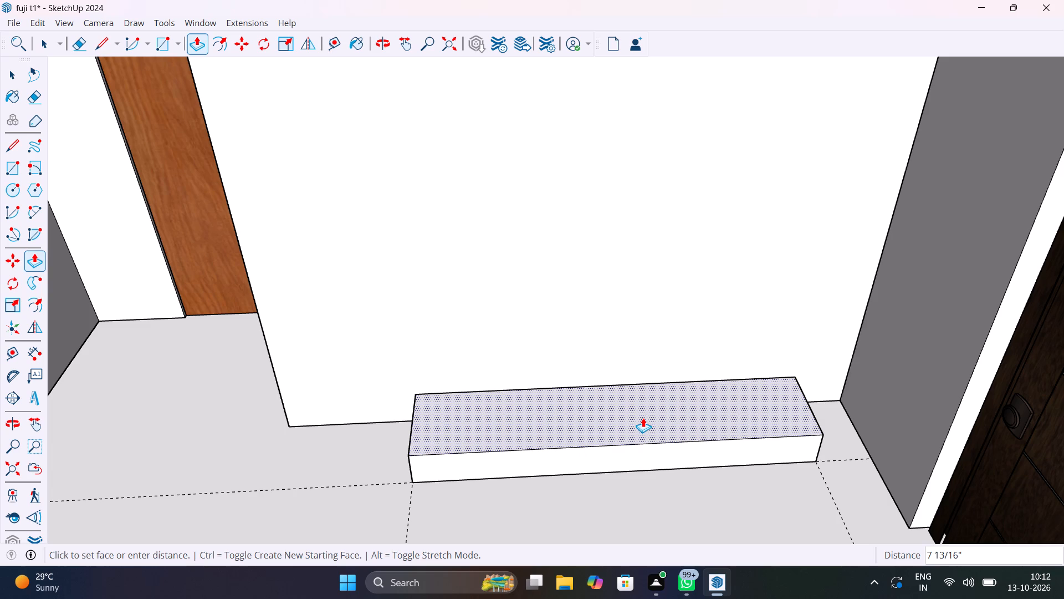
{"action": "type", "text": "1'6\""}
{"action": "key", "text": "Return"}
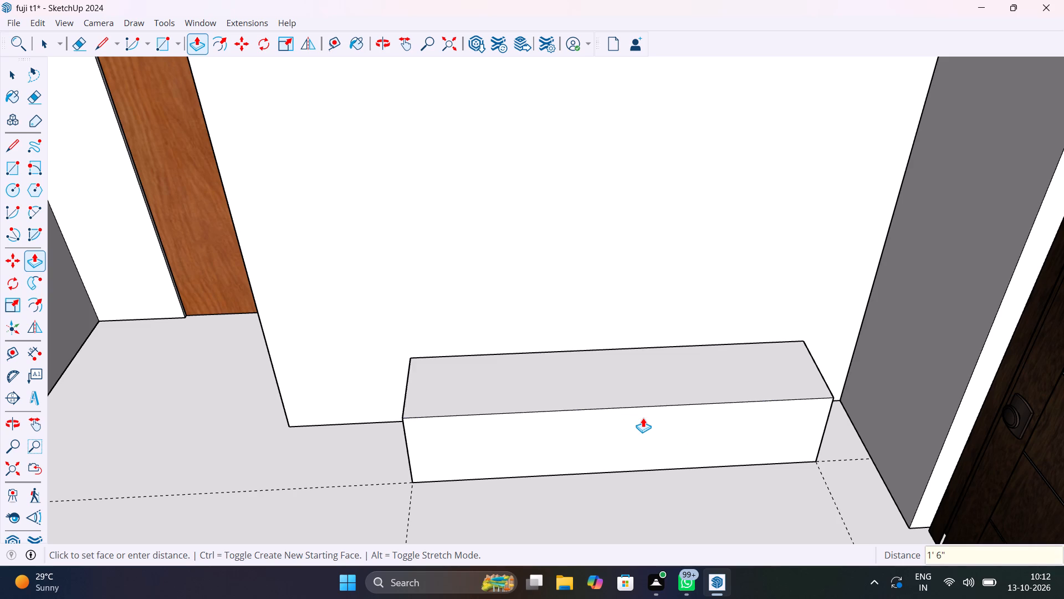
Group all faces and edges of the new box against the blank wall.
{"action": "middle_click_drag", "start_coordinate": [637, 440], "coordinate": [613, 390]}
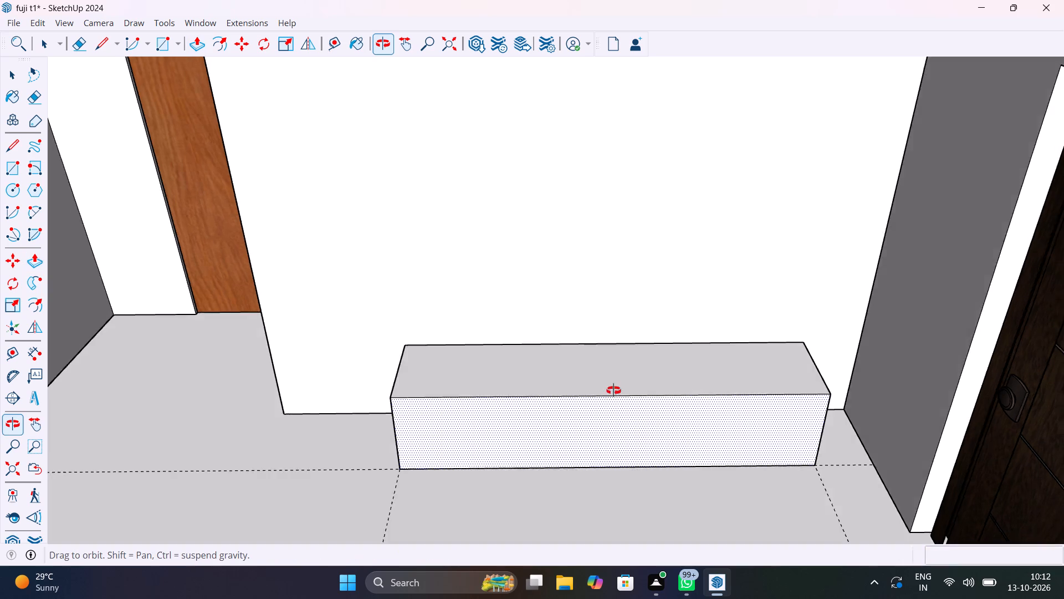
{"action": "middle_click_drag", "start_coordinate": [613, 390], "coordinate": [607, 293]}
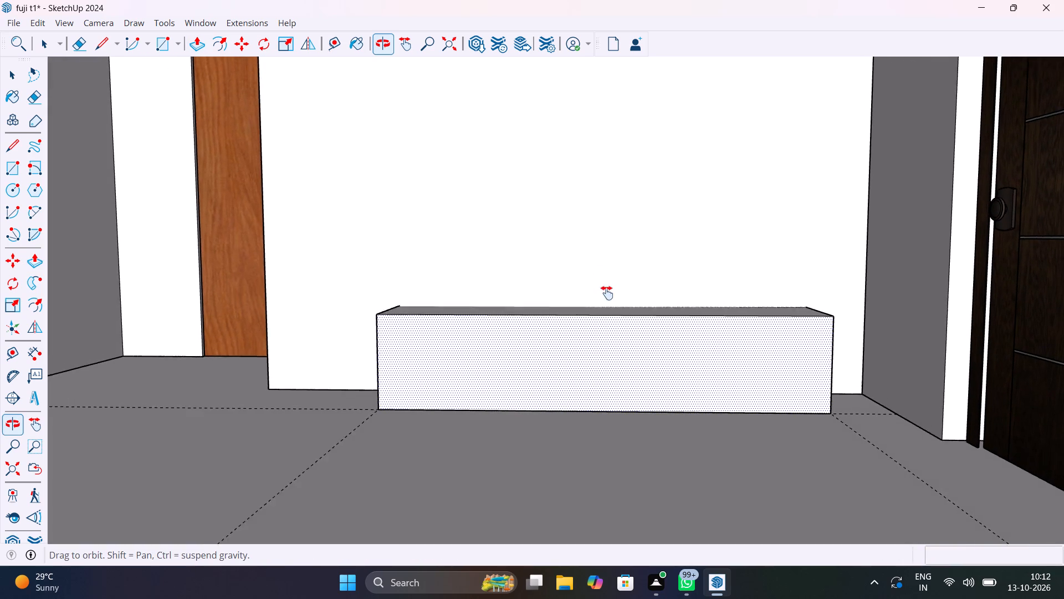
{"action": "middle_click_drag", "start_coordinate": [607, 293], "coordinate": [627, 359]}
{"action": "scroll", "coordinate": [638, 389], "scroll_direction": "down", "scroll_amount": 3}
{"action": "middle_click_drag", "start_coordinate": [641, 394], "coordinate": [650, 413]}
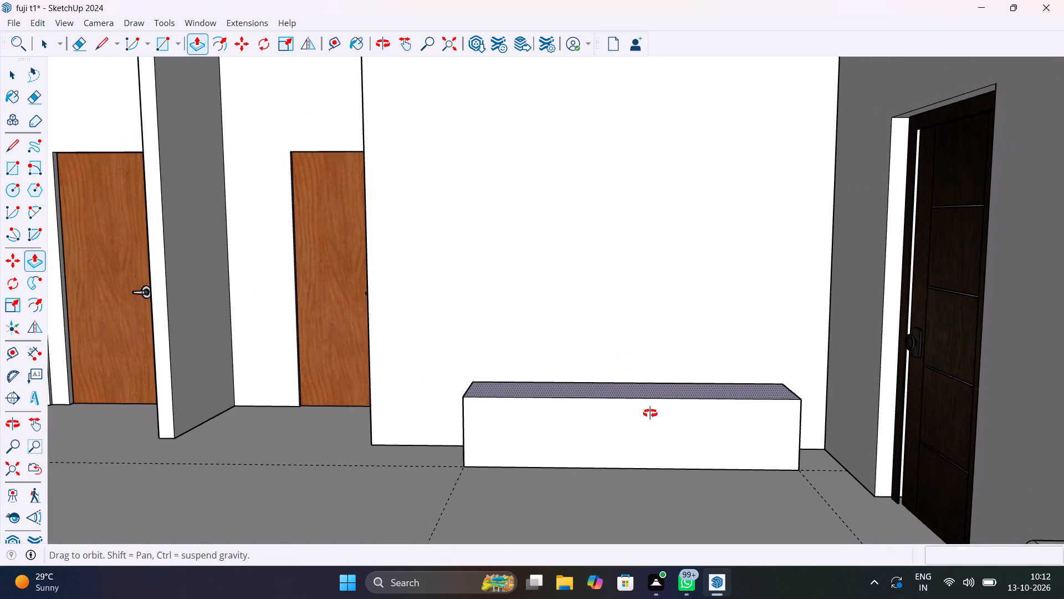
{"action": "middle_click_drag", "start_coordinate": [650, 413], "coordinate": [698, 473]}
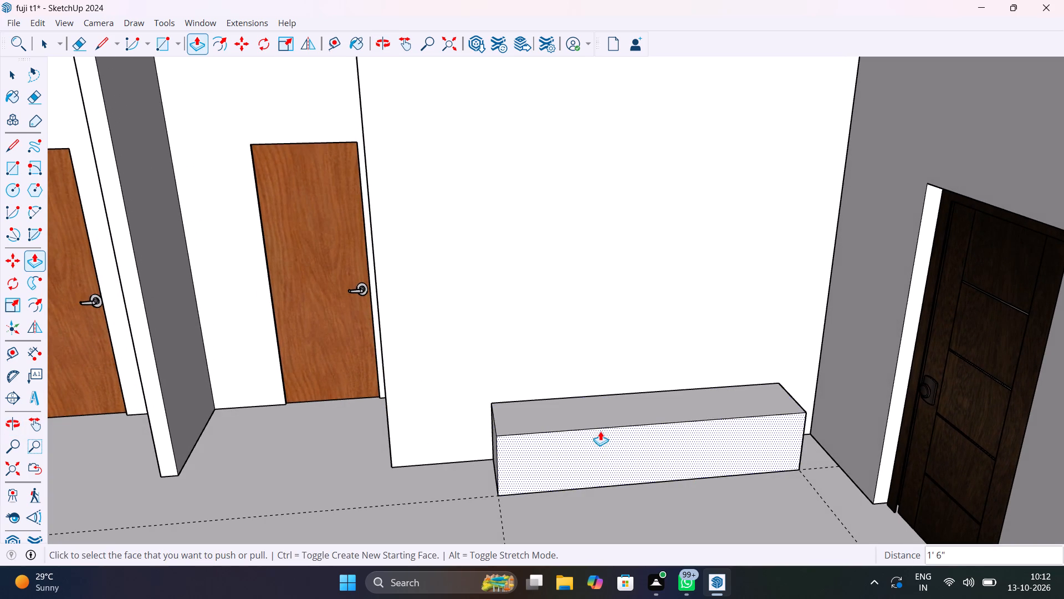
{"action": "key", "text": "space"}
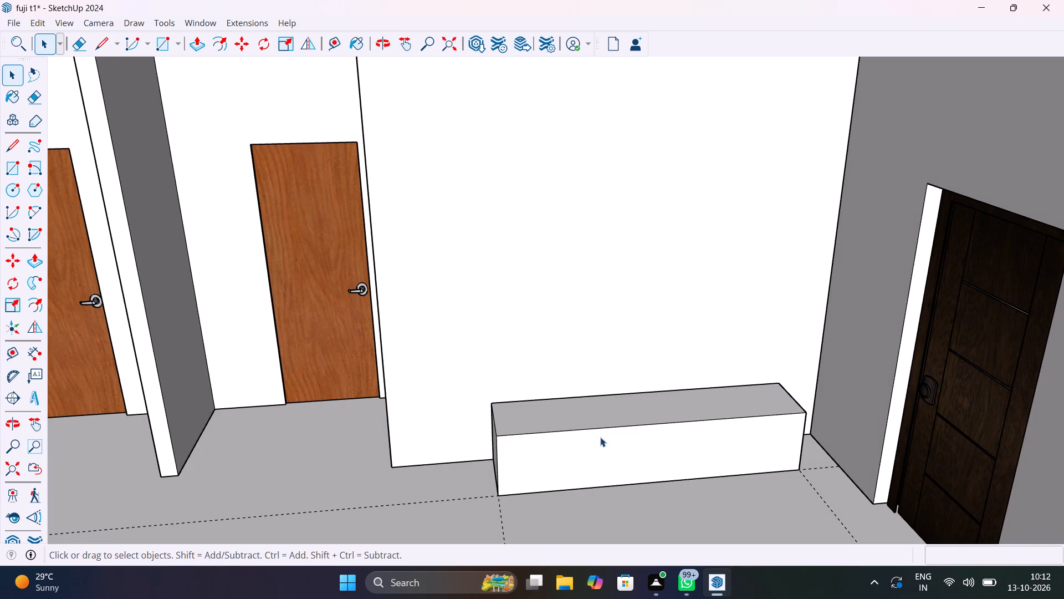
{"action": "left_click", "coordinate": [600, 437]}
{"action": "triple_click", "coordinate": [600, 437]}
{"action": "left_click", "coordinate": [600, 437]}
{"action": "right_click", "coordinate": [600, 437]}
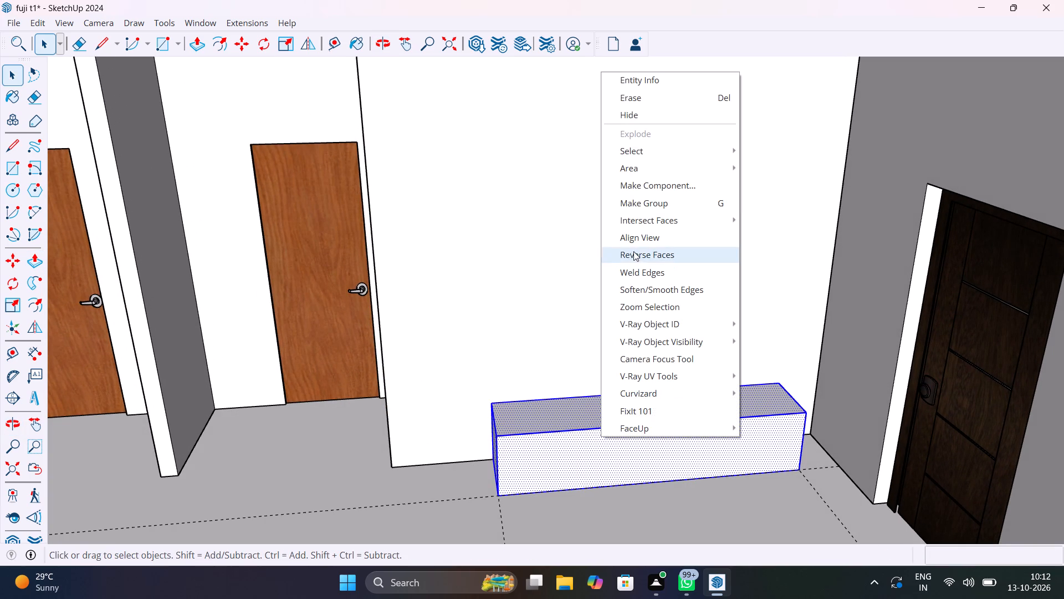
{"action": "left_click", "coordinate": [642, 207]}
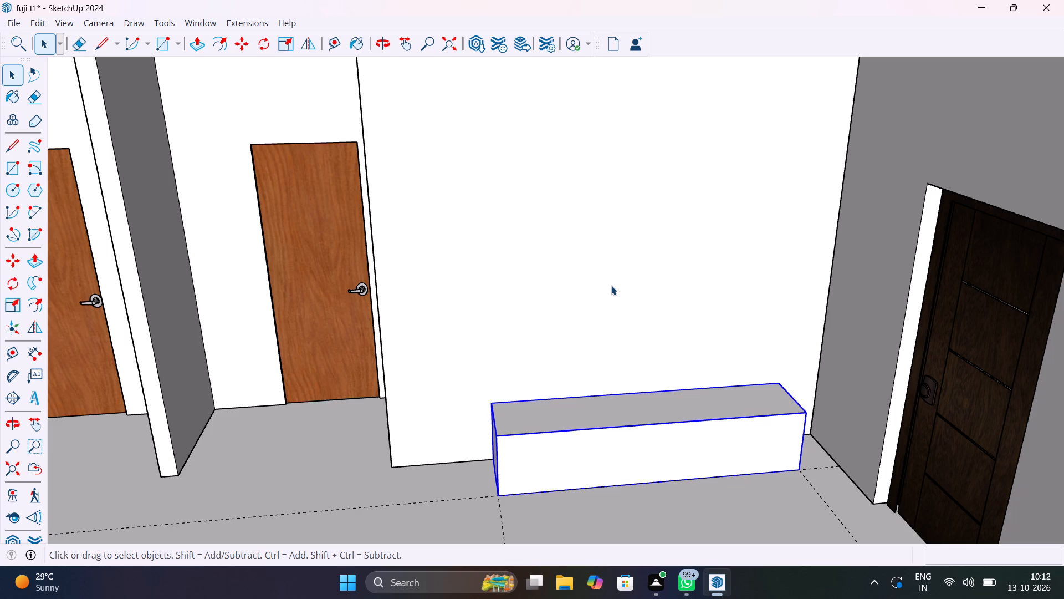
Inside the box group, draw a 150-segment tangent arc across the front face's upper corner nearest the wooden doors, starting at the end edge's midpoint.
{"action": "middle_click_drag", "start_coordinate": [603, 423], "coordinate": [570, 394]}
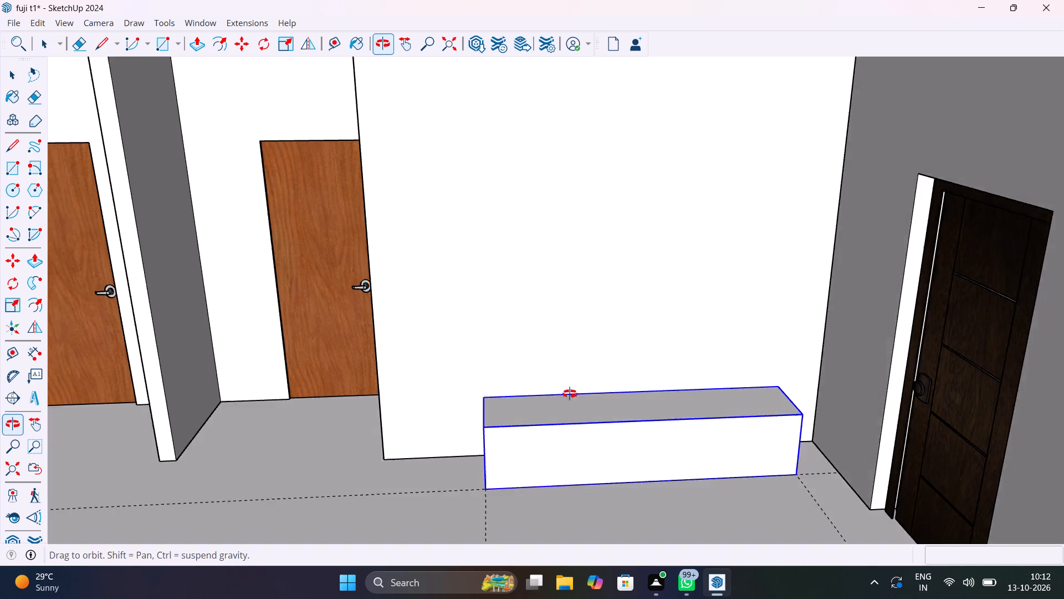
{"action": "middle_click_drag", "start_coordinate": [570, 394], "coordinate": [539, 319]}
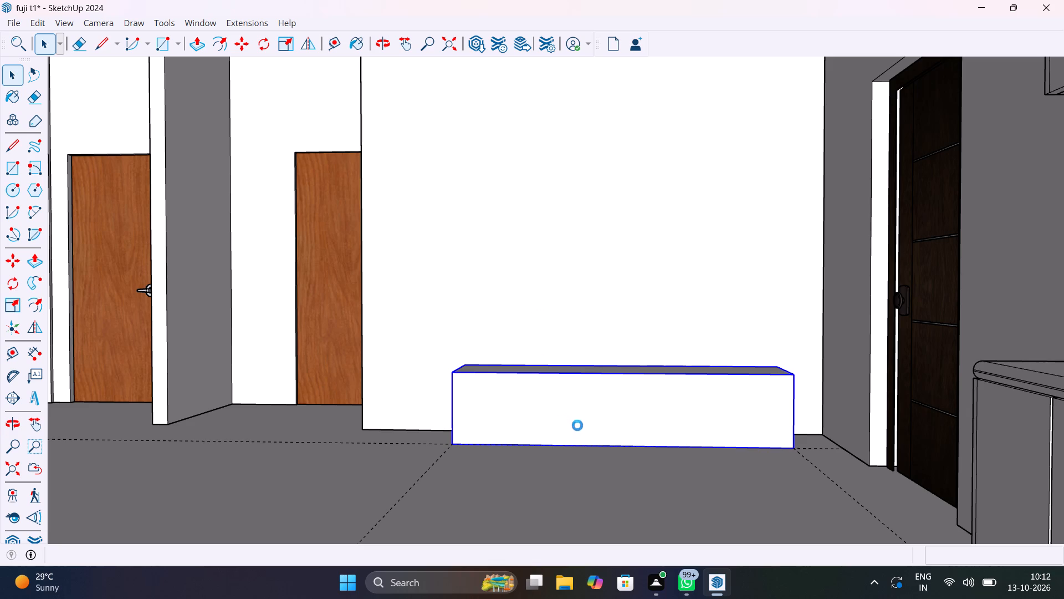
{"action": "scroll", "coordinate": [565, 414], "scroll_direction": "up", "scroll_amount": 4}
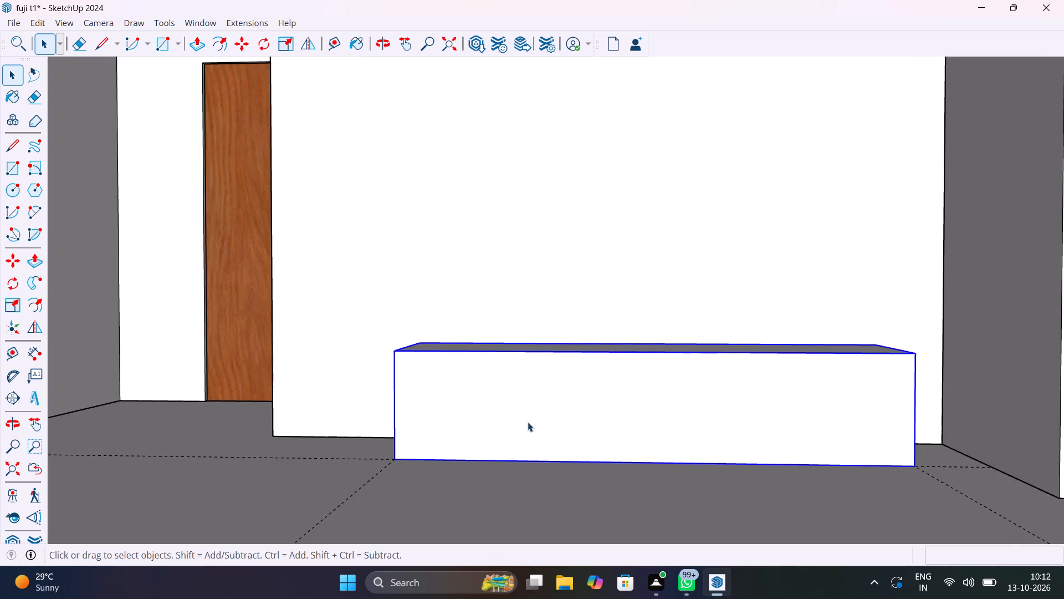
{"action": "scroll", "coordinate": [528, 422], "scroll_direction": "down", "scroll_amount": 1}
{"action": "middle_click_drag", "start_coordinate": [528, 422], "coordinate": [566, 441]}
{"action": "scroll", "coordinate": [566, 441], "scroll_direction": "up", "scroll_amount": 1}
{"action": "double_click", "coordinate": [566, 434]}
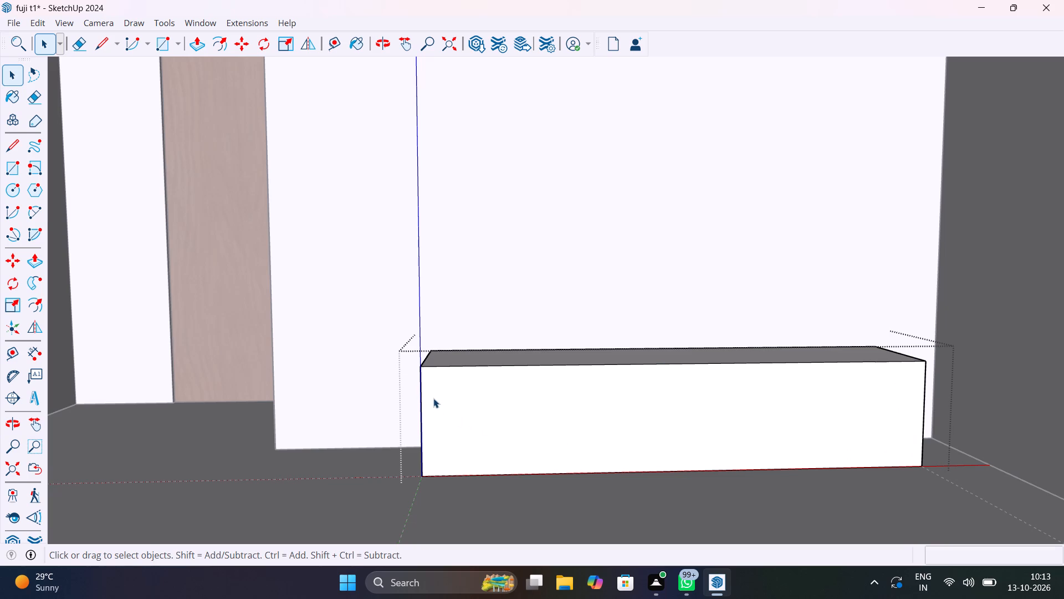
{"action": "key", "text": "a"}
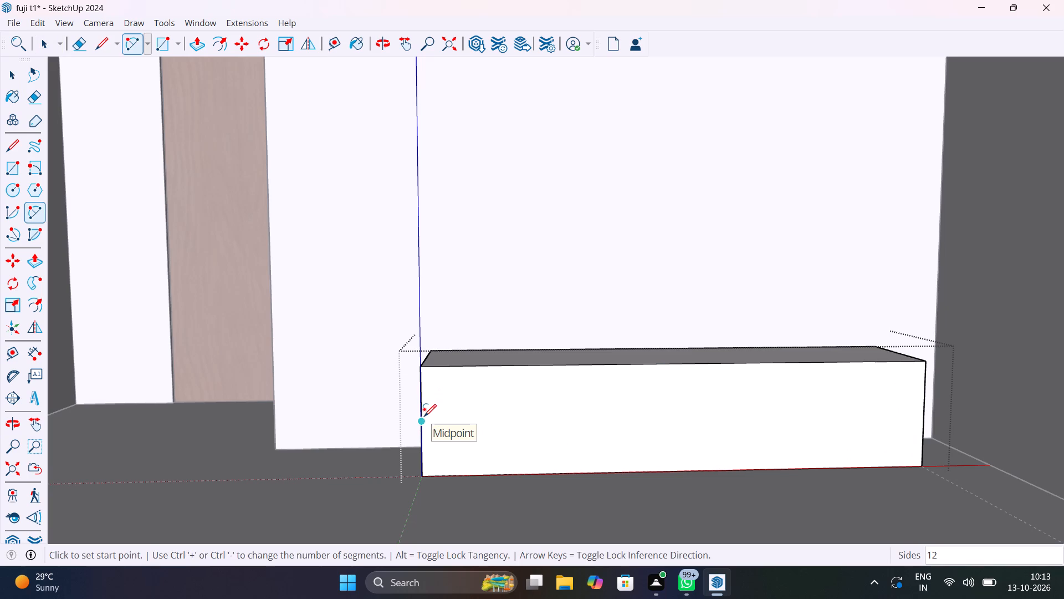
{"action": "type", "text": "150s"}
{"action": "key", "text": "Return"}
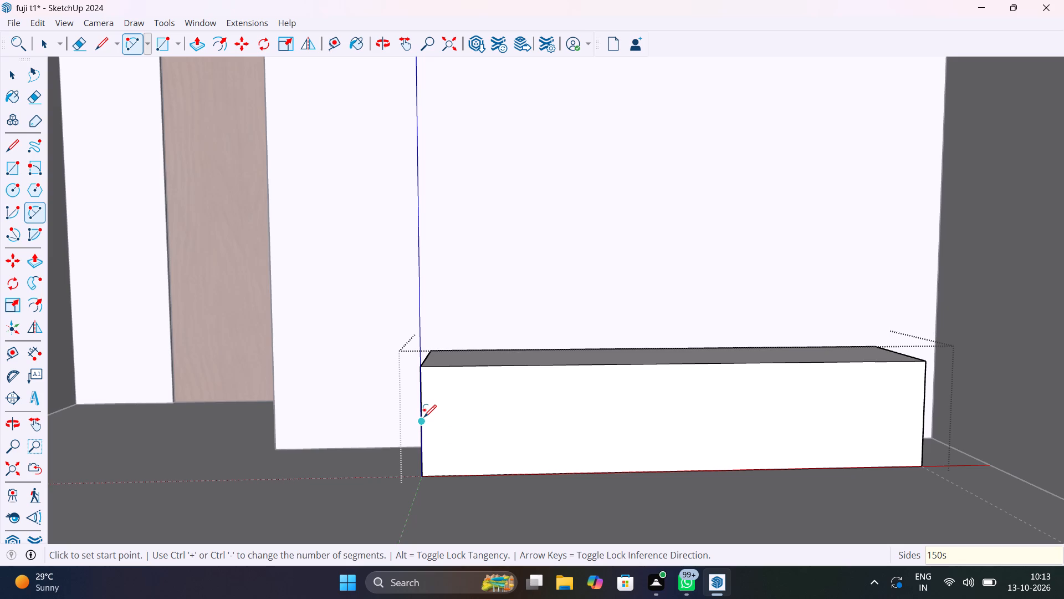
{"action": "left_click", "coordinate": [421, 418]}
{"action": "left_click", "coordinate": [482, 369]}
{"action": "double_click", "coordinate": [482, 369]}
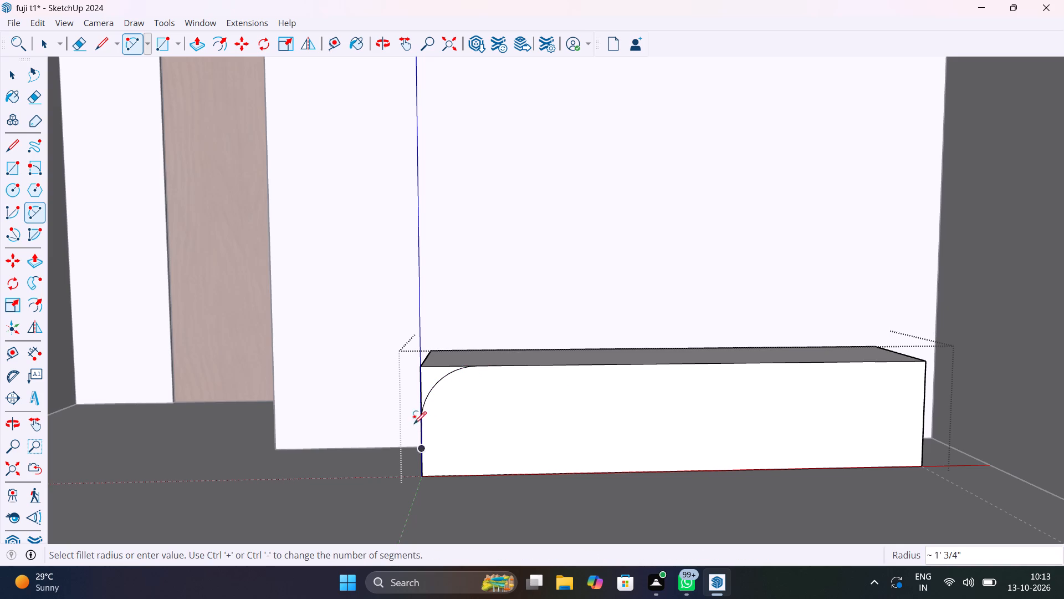
Draw a matching tangent arc across the lower corner at the same end of the front face.
{"action": "left_click", "coordinate": [423, 424]}
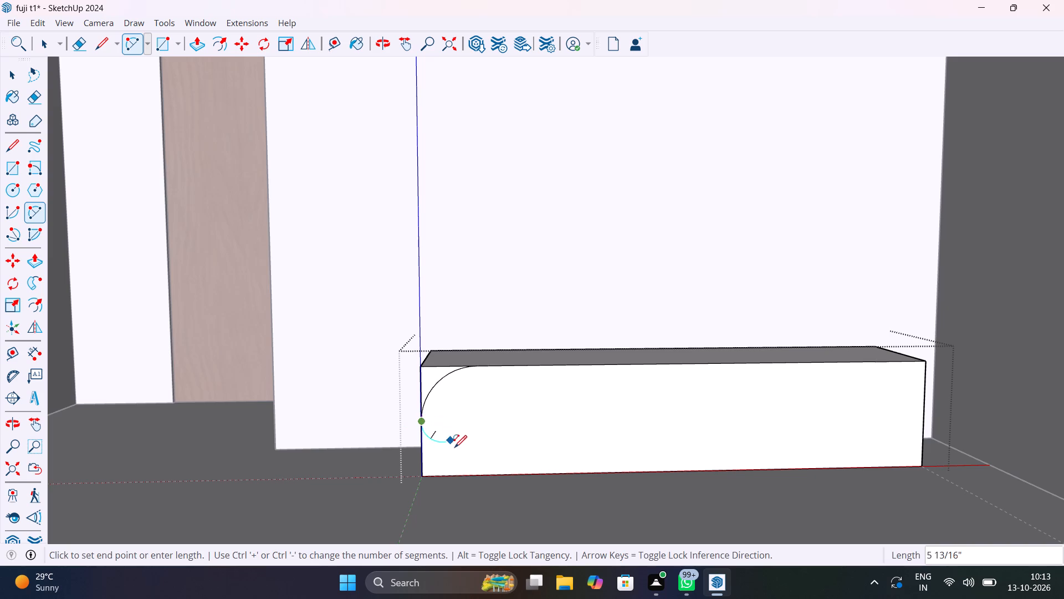
{"action": "left_click", "coordinate": [477, 473]}
{"action": "double_click", "coordinate": [477, 473]}
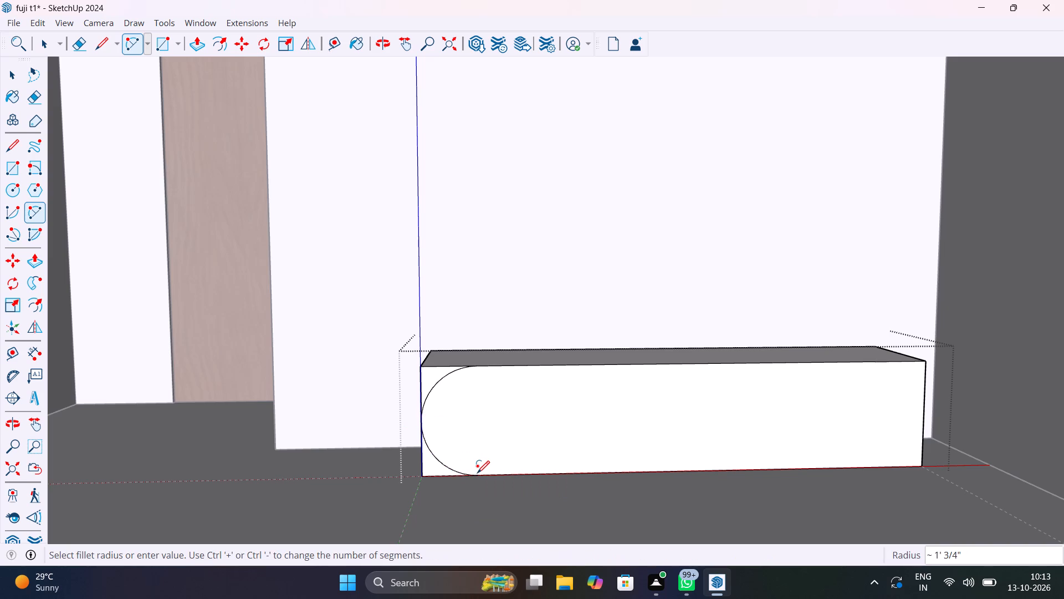
{"action": "key", "text": "space"}
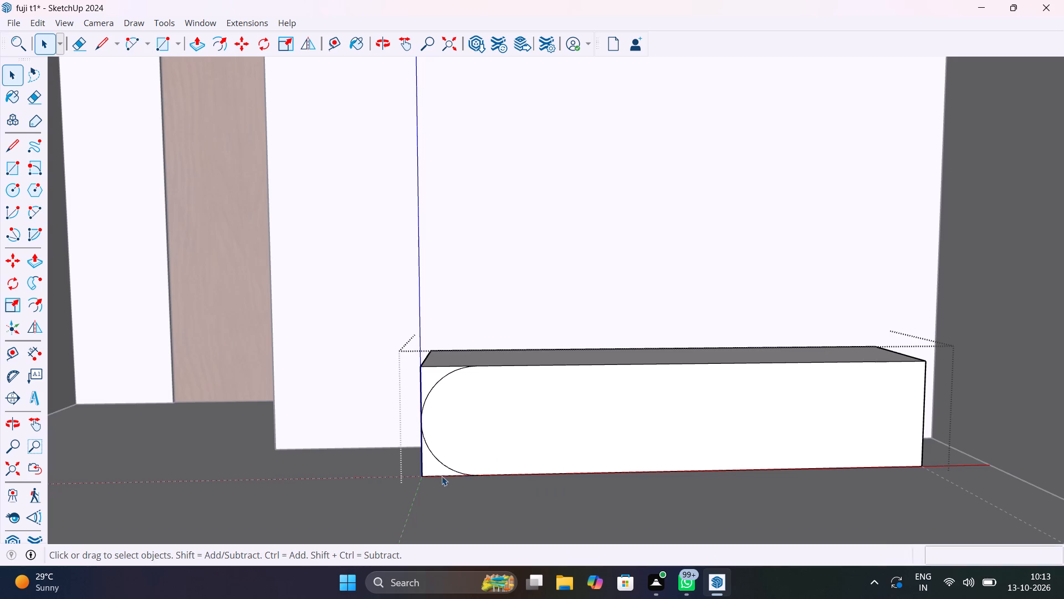
Push the upper corner face outside the arc back 1' 6" to cut that corner away through the box's depth.
{"action": "middle_click_drag", "start_coordinate": [439, 476], "coordinate": [554, 474]}
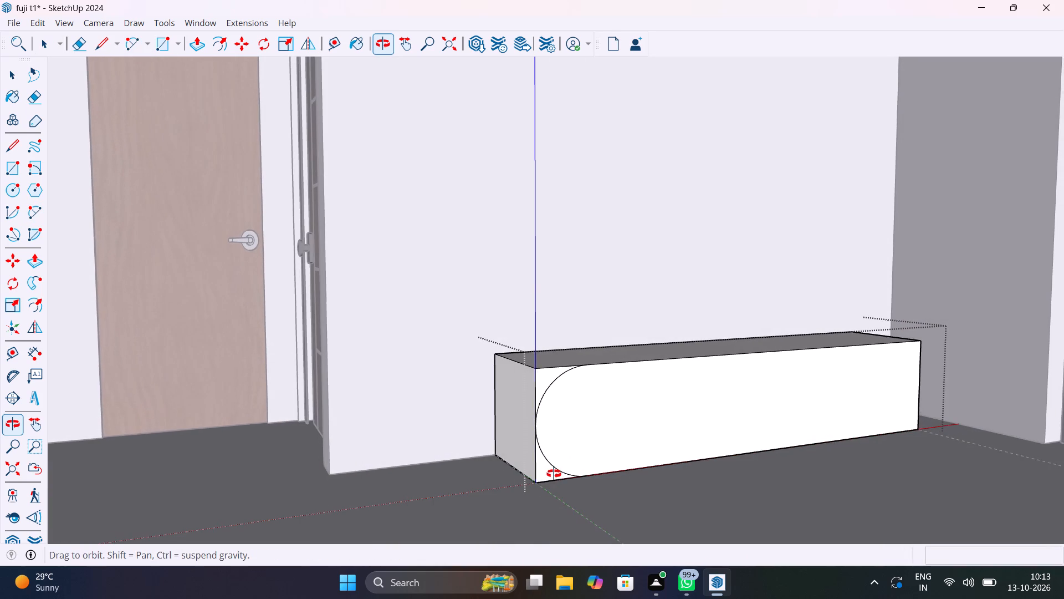
{"action": "middle_click_drag", "start_coordinate": [554, 474], "coordinate": [544, 504]}
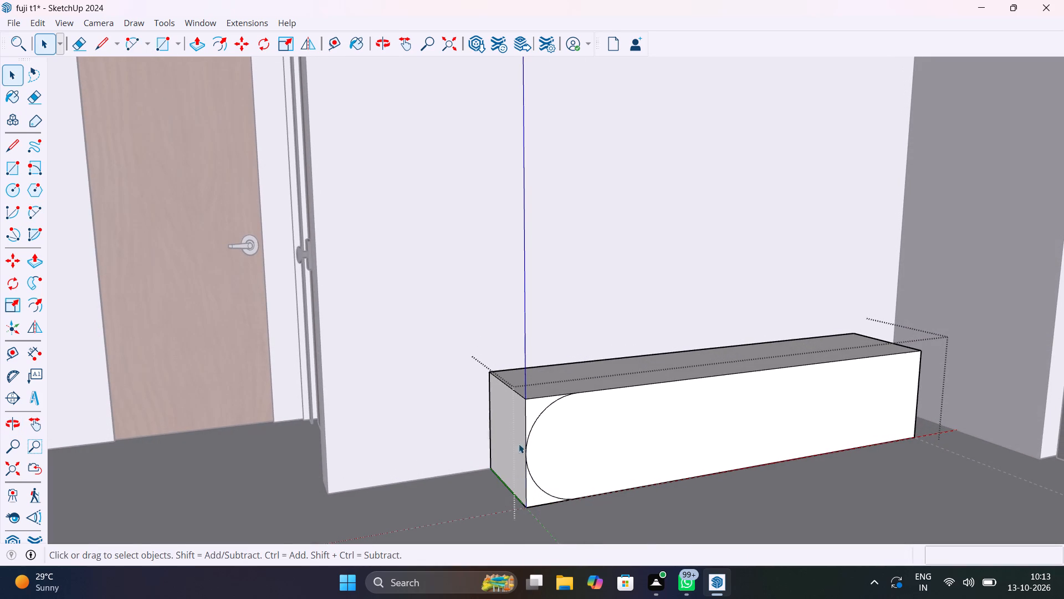
{"action": "scroll", "coordinate": [529, 413], "scroll_direction": "up", "scroll_amount": 5}
{"action": "left_click", "coordinate": [529, 413]}
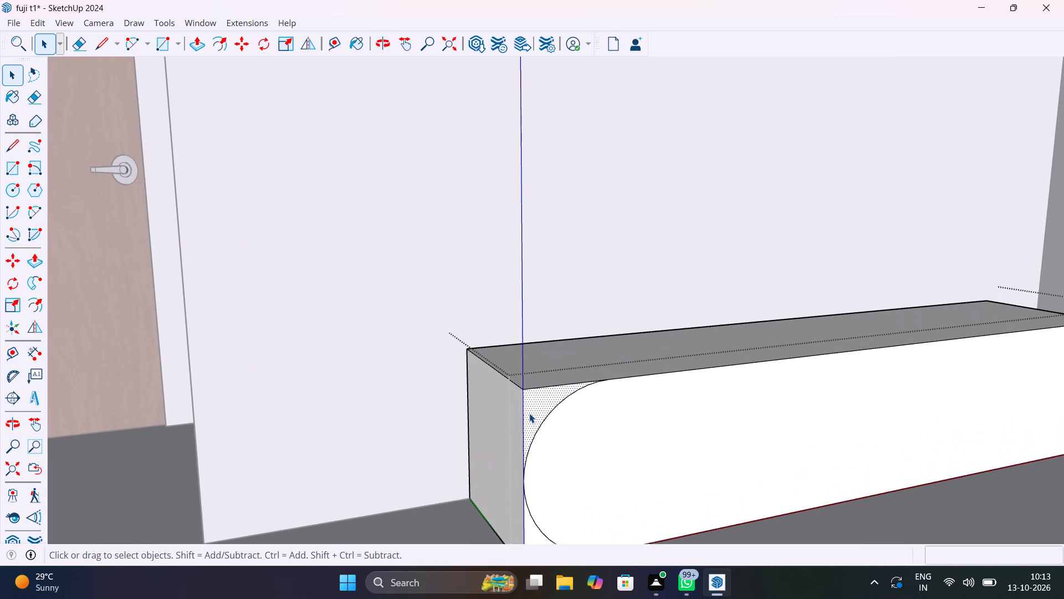
{"action": "key", "text": "p"}
{"action": "left_click", "coordinate": [529, 413]}
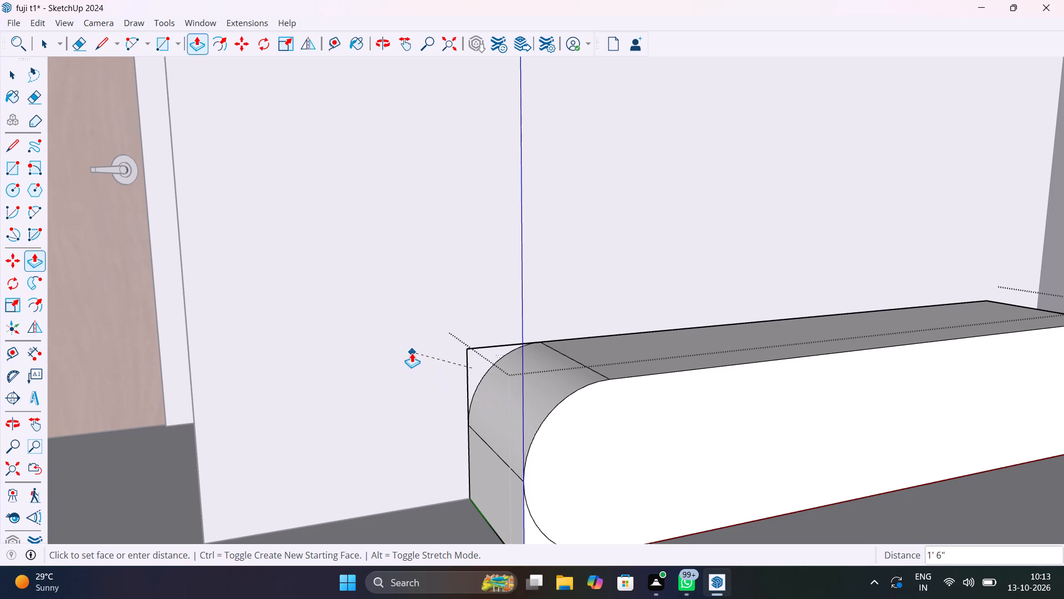
{"action": "left_click", "coordinate": [412, 353]}
{"action": "middle_click_drag", "start_coordinate": [495, 473], "coordinate": [346, 326], "text": "shift"}
{"action": "scroll", "coordinate": [346, 327], "scroll_direction": "up", "scroll_amount": 1}
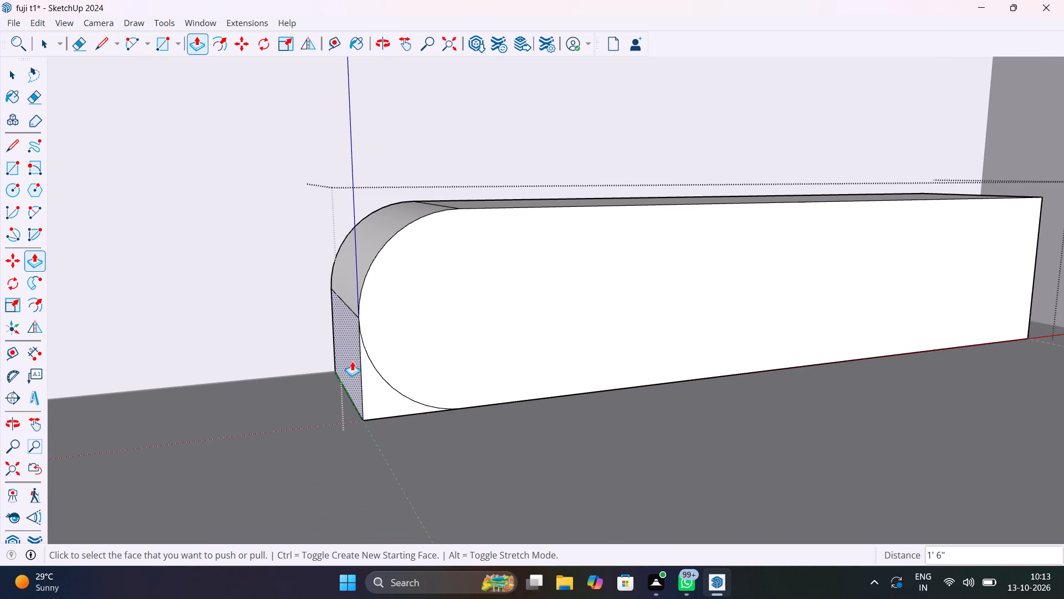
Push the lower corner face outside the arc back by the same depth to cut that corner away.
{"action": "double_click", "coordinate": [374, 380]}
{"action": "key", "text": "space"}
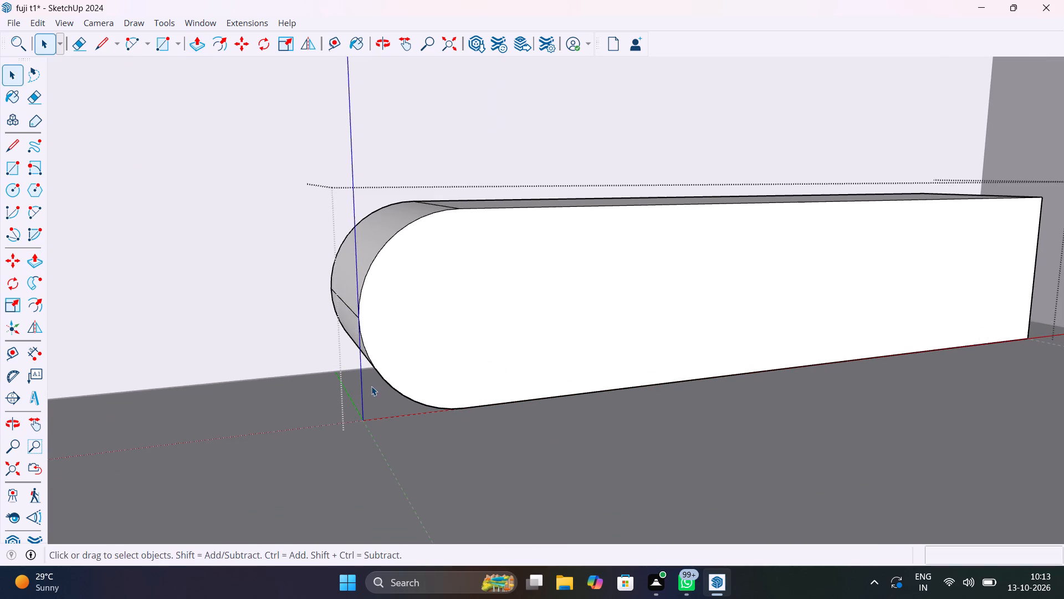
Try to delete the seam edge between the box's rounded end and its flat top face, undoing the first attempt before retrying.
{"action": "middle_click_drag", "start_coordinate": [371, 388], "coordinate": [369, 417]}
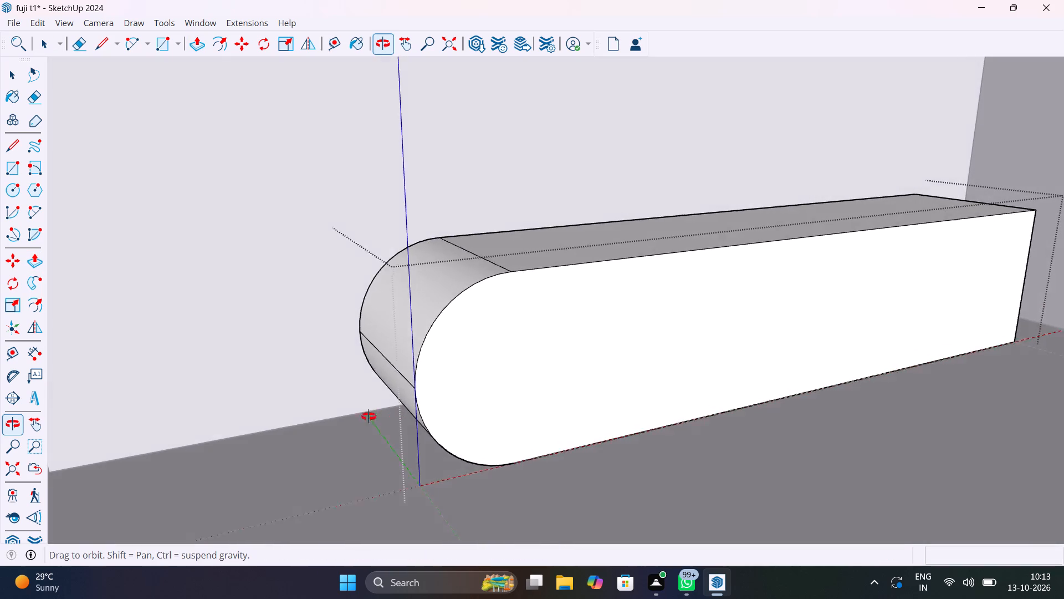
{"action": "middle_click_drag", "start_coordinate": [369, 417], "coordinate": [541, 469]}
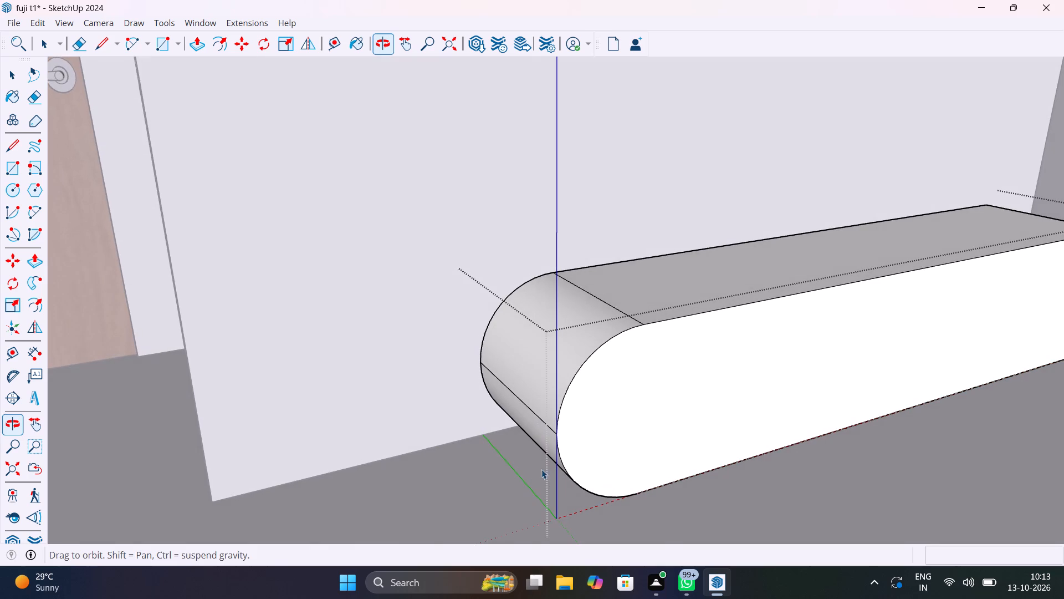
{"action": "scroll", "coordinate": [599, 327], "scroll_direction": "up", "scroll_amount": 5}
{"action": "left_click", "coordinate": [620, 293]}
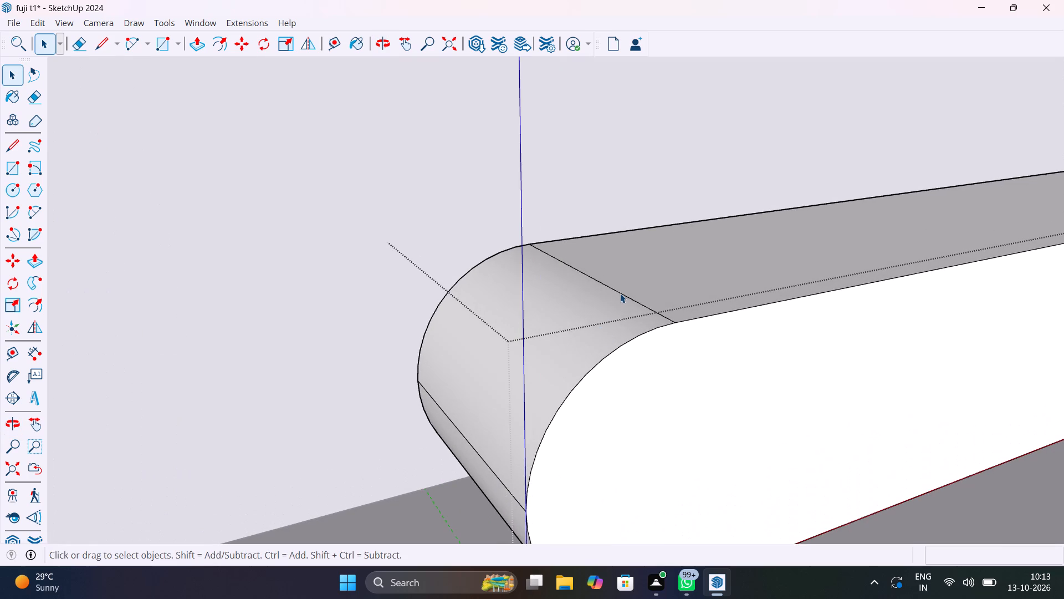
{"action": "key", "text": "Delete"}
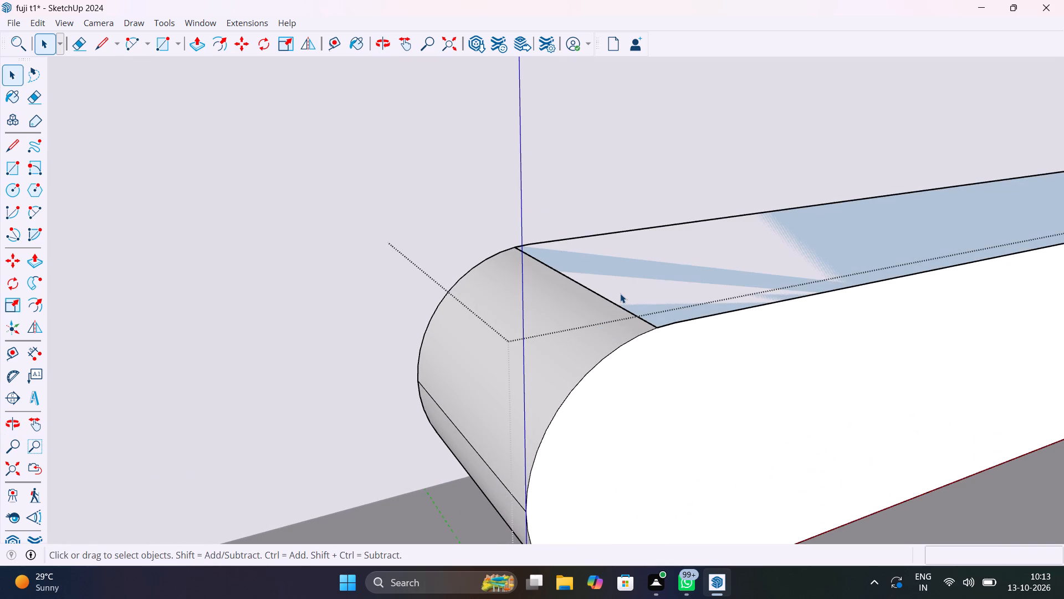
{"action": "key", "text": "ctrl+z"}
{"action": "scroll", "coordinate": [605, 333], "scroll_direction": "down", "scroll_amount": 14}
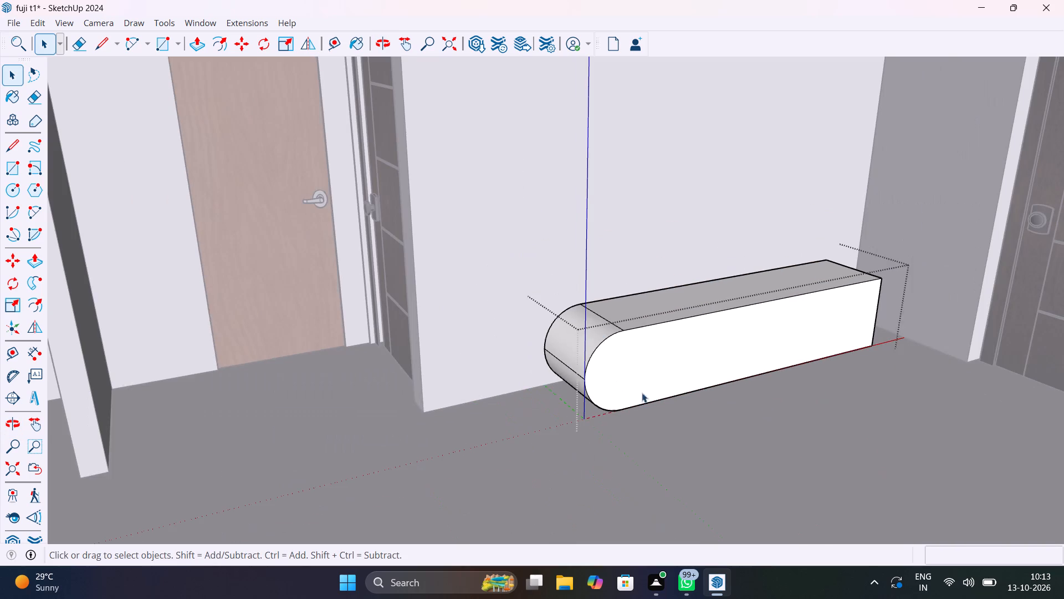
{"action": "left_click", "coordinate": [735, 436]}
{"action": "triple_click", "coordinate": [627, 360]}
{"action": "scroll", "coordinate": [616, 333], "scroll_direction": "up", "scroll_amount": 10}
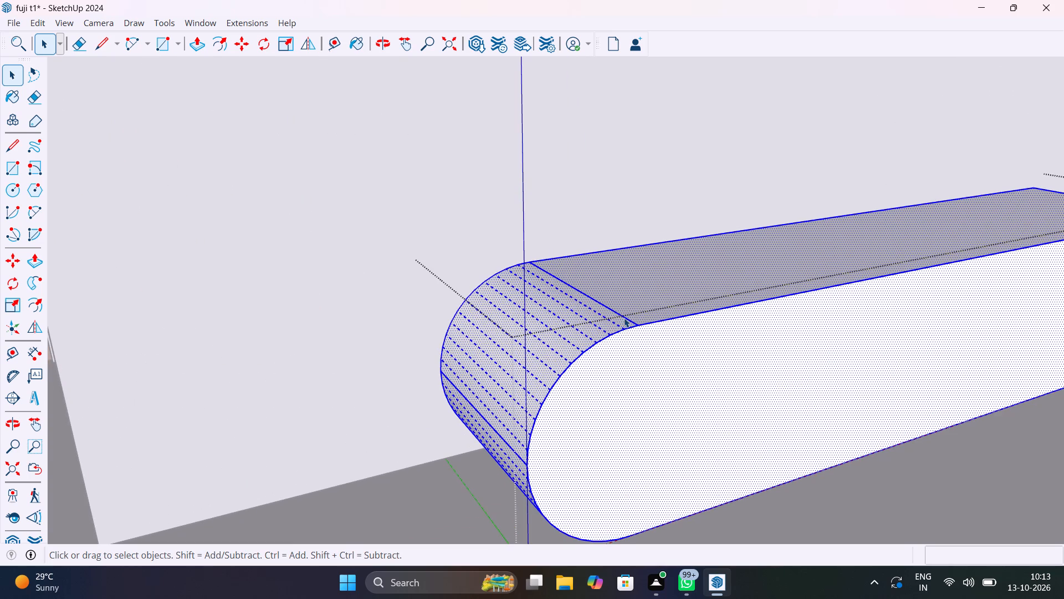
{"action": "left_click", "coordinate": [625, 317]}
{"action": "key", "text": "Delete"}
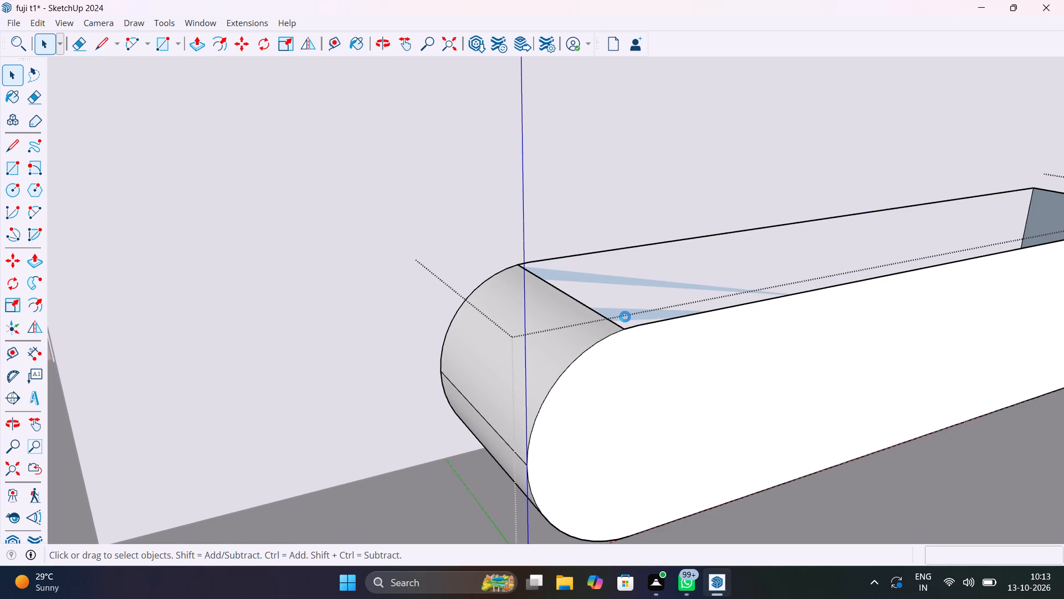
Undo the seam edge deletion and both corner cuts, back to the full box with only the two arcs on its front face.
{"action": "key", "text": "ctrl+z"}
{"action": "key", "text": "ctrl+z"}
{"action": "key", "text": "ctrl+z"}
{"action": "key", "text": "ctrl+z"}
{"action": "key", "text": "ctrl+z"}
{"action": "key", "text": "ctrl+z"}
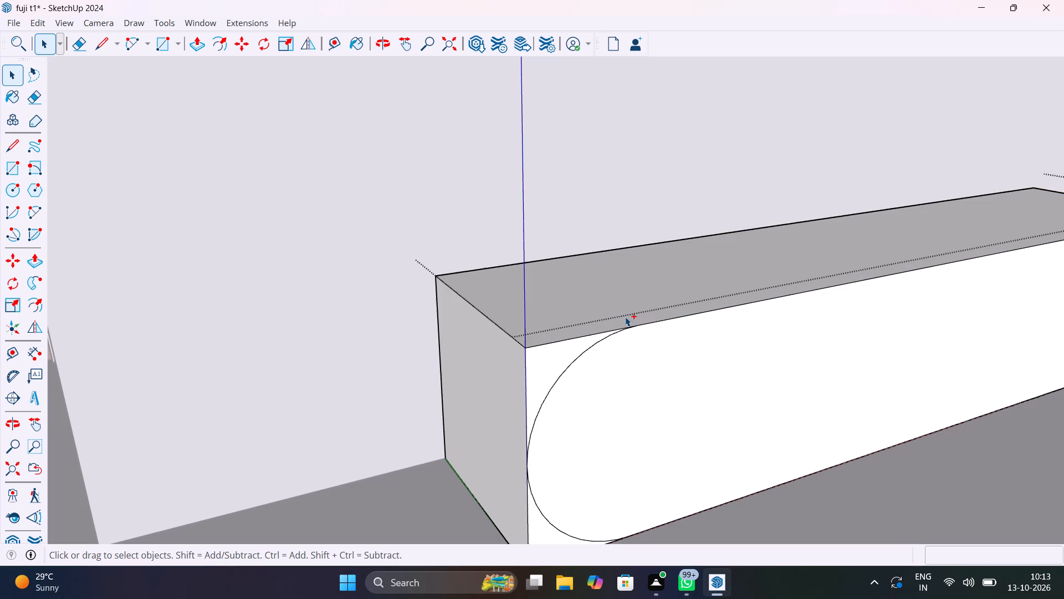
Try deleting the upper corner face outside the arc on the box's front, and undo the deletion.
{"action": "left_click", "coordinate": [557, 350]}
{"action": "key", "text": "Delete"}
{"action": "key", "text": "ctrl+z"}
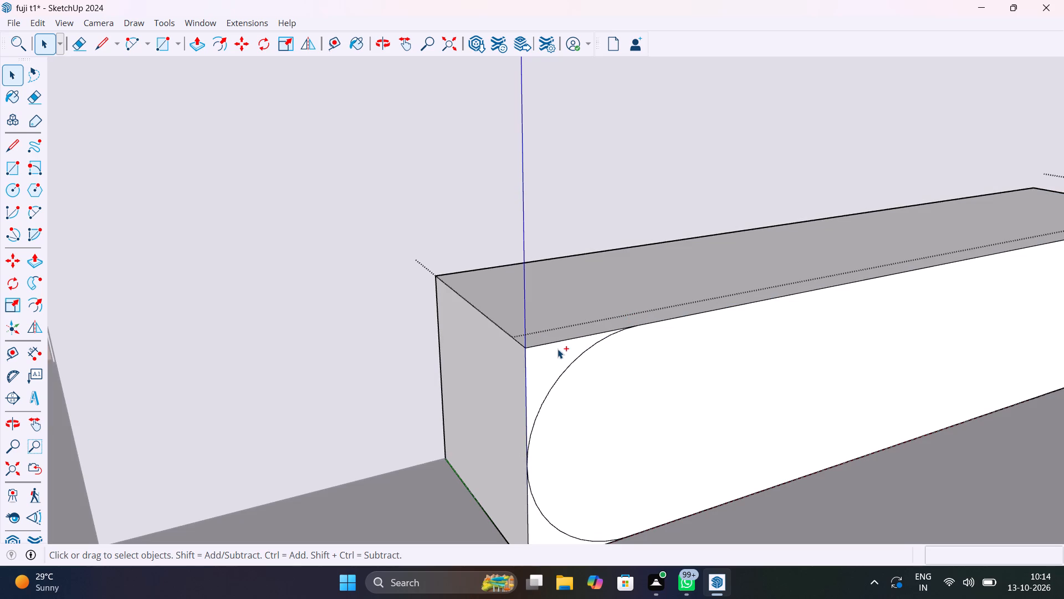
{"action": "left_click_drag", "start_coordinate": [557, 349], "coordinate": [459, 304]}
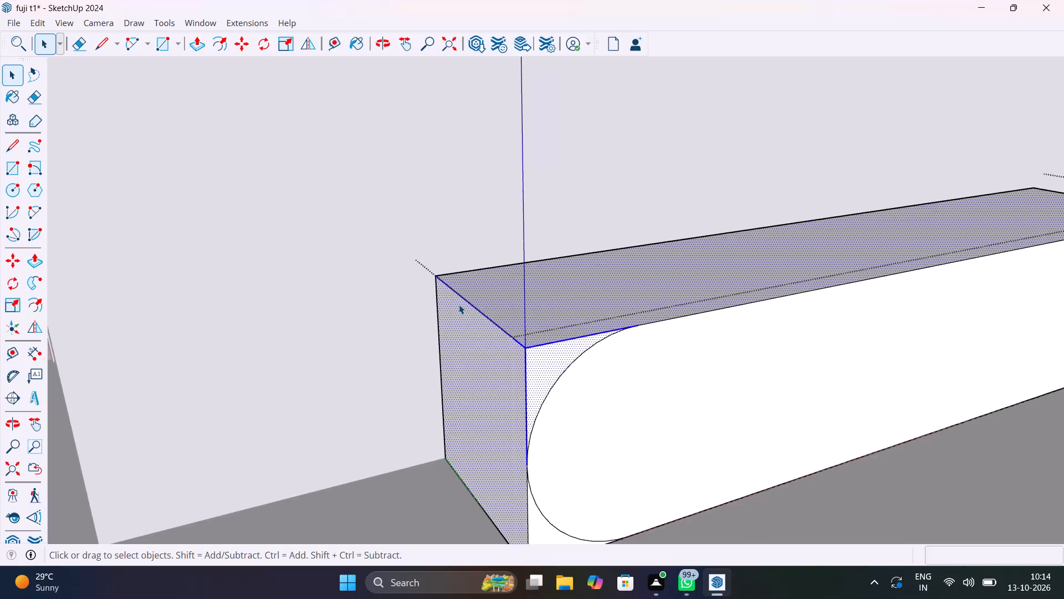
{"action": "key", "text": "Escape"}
Inside the box group, push the upper corner face outside the arc back 1' 6" to cut the corner away through the depth.
{"action": "left_click", "coordinate": [533, 358]}
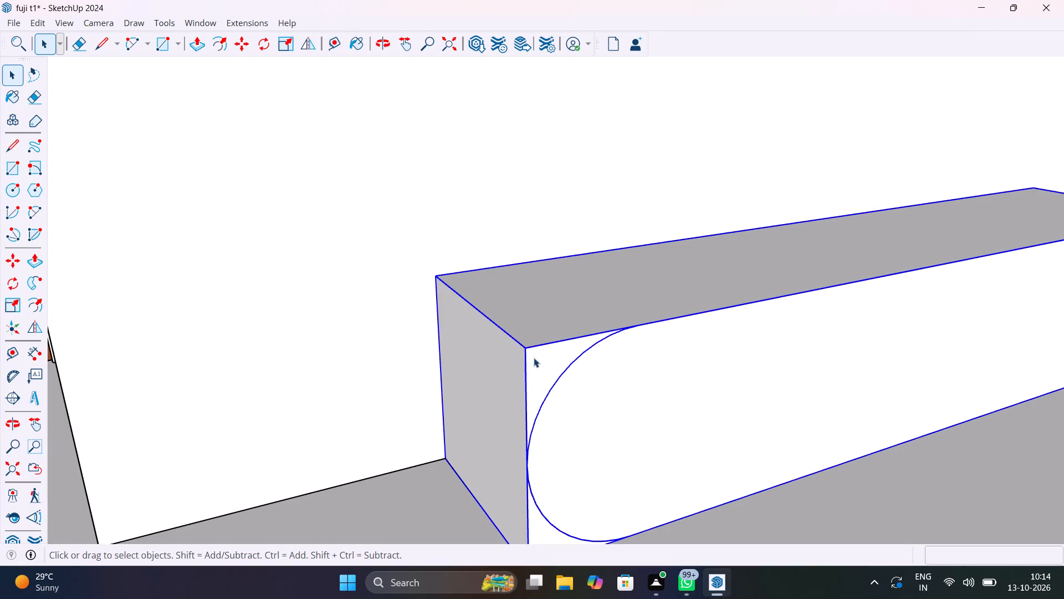
{"action": "double_click", "coordinate": [538, 364]}
{"action": "left_click", "coordinate": [539, 367]}
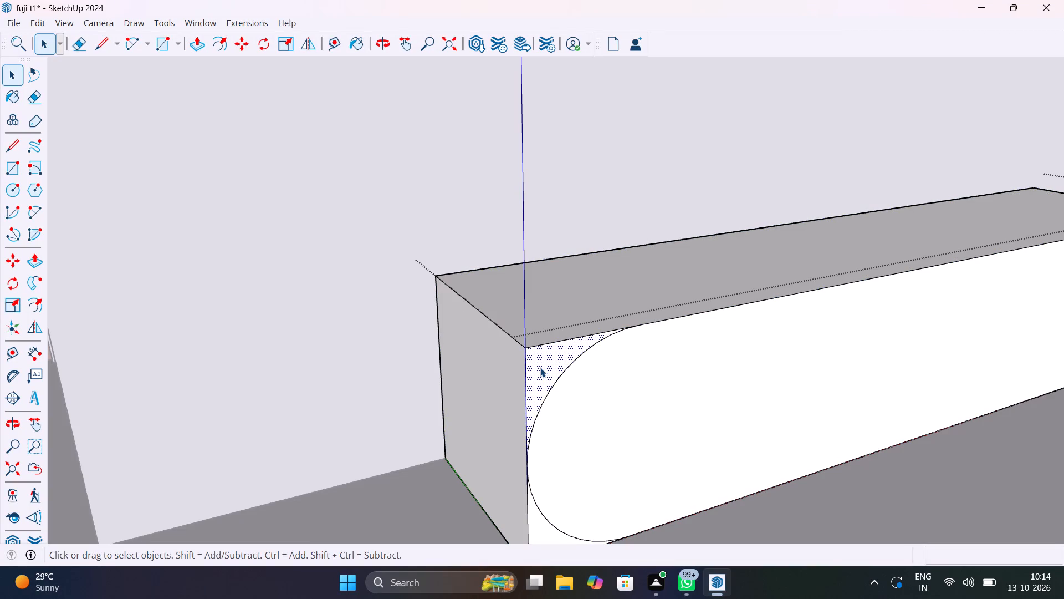
{"action": "key", "text": "p"}
{"action": "left_click", "coordinate": [540, 368]}
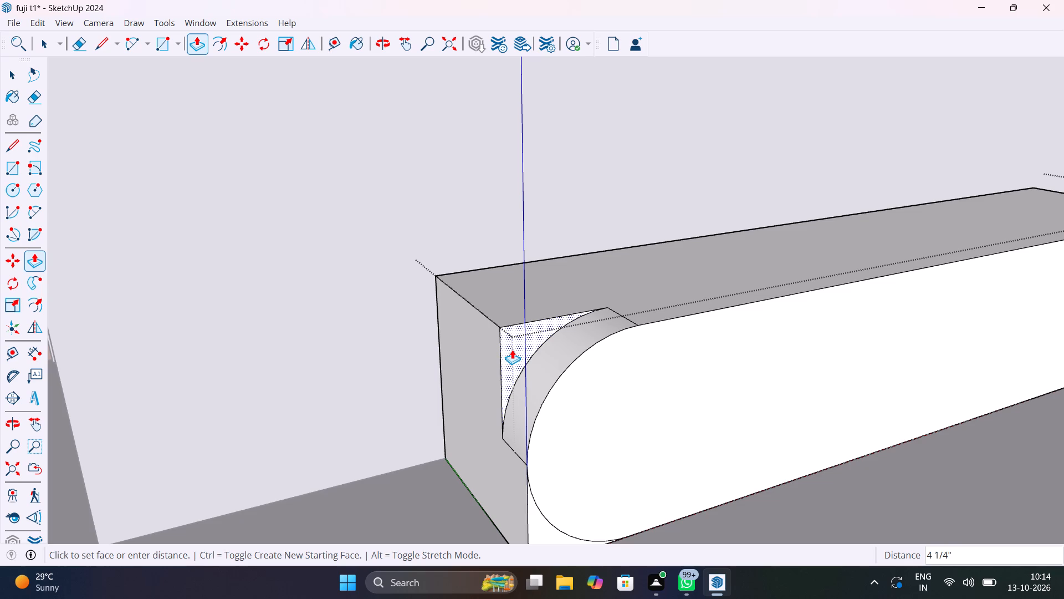
{"action": "left_click", "coordinate": [416, 263]}
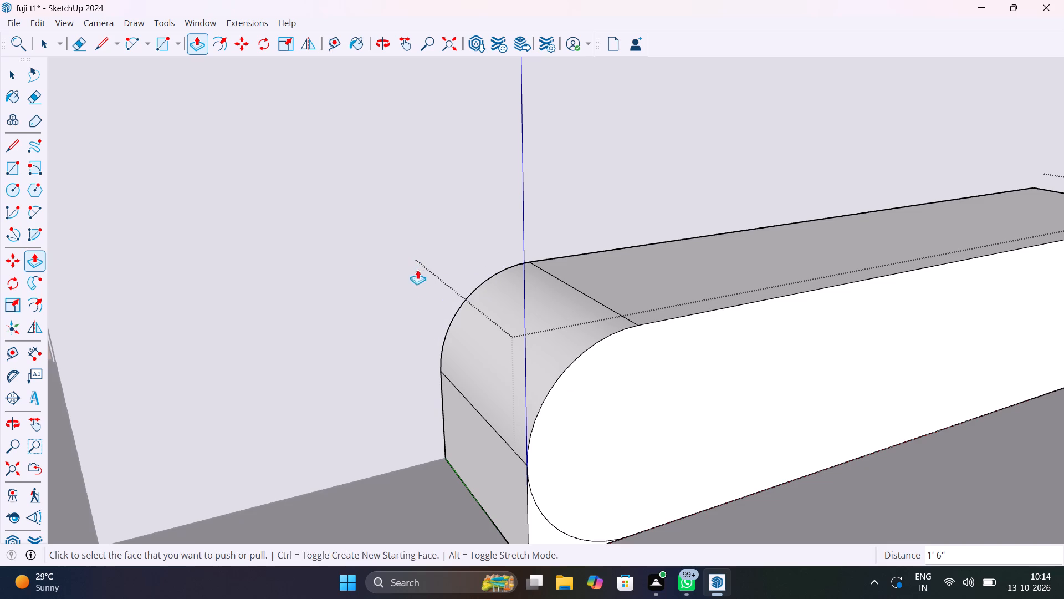
Cut away the lower corner outside the arc at the same end by pushing its face back the same depth.
{"action": "double_click", "coordinate": [544, 526]}
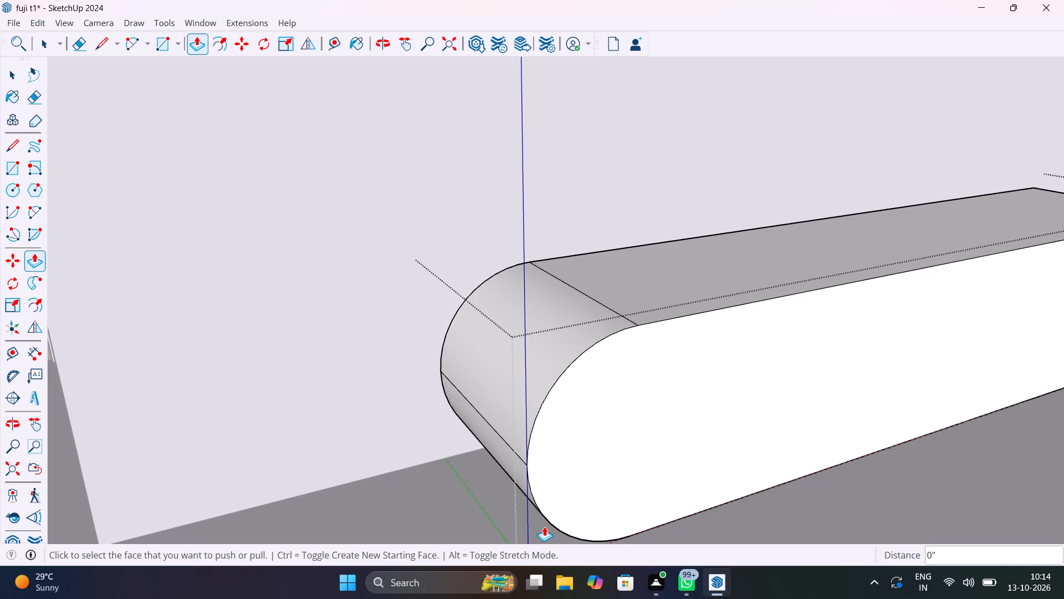
{"action": "key", "text": "space"}
{"action": "scroll", "coordinate": [524, 456], "scroll_direction": "down", "scroll_amount": 7}
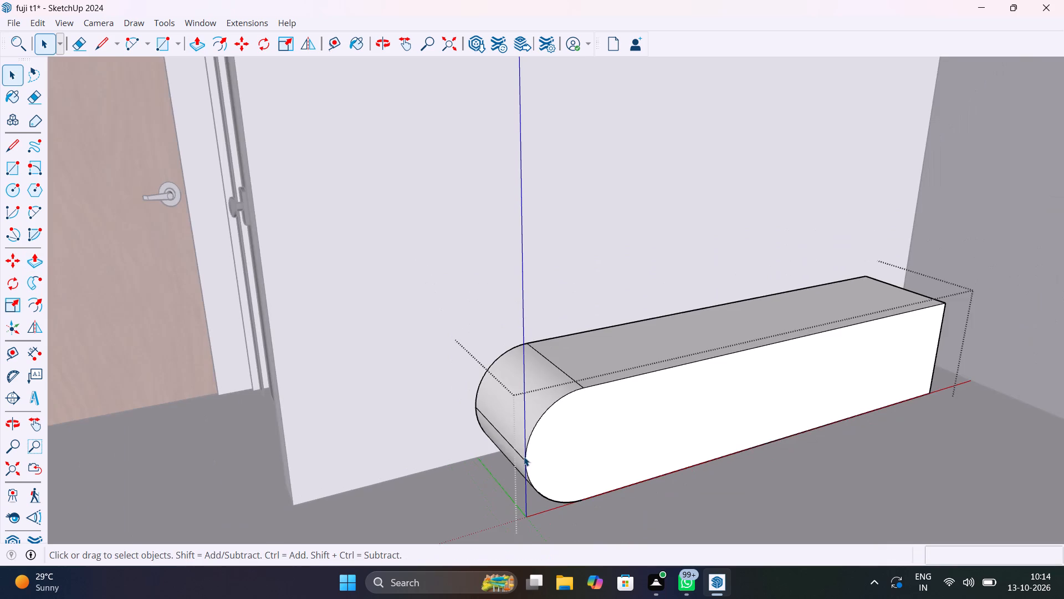
{"action": "scroll", "coordinate": [524, 456], "scroll_direction": "down", "scroll_amount": 6}
{"action": "middle_click_drag", "start_coordinate": [530, 460], "coordinate": [357, 412]}
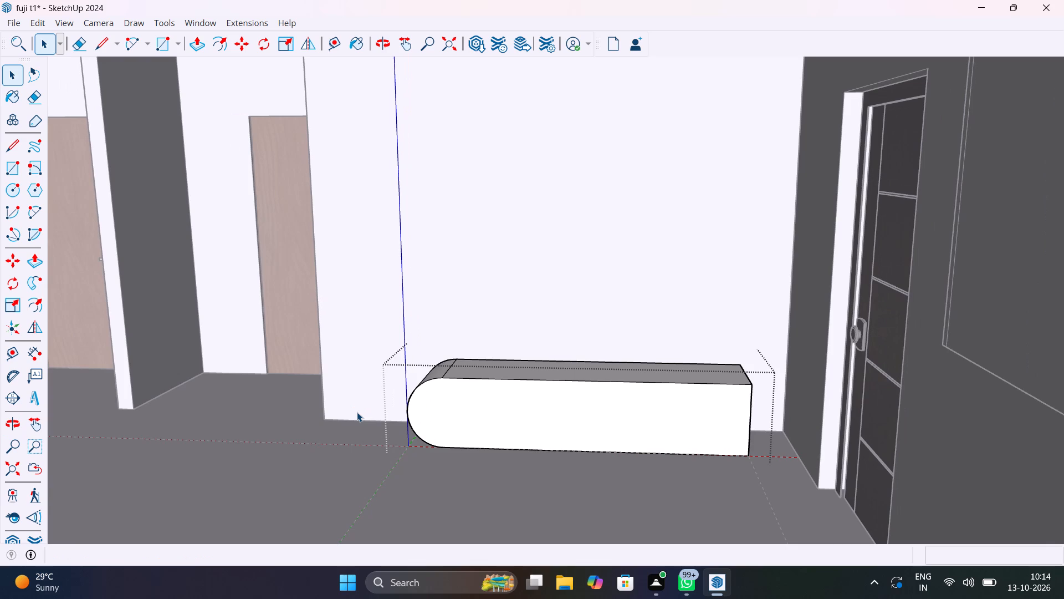
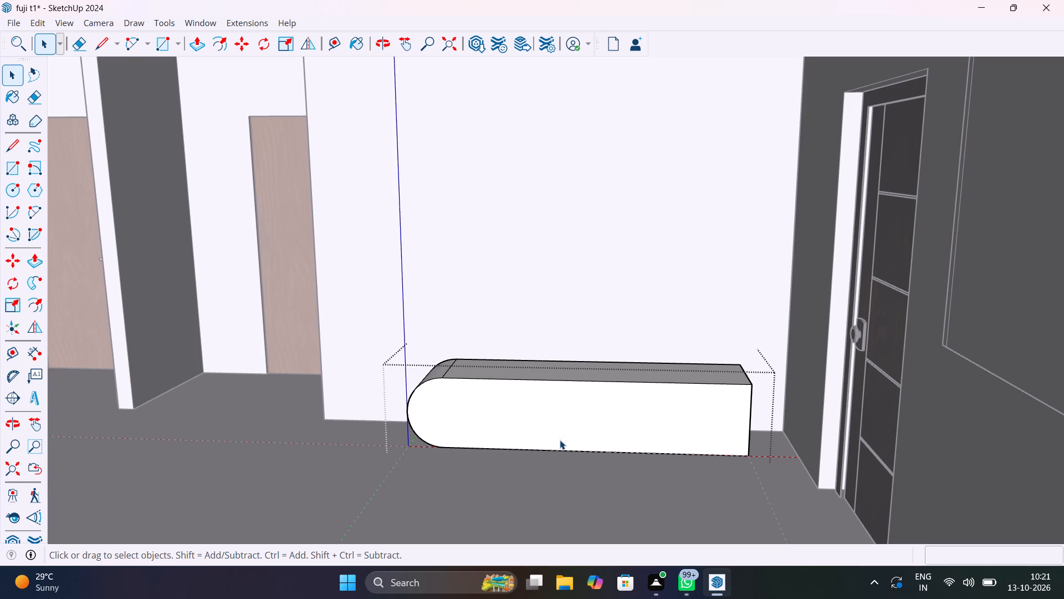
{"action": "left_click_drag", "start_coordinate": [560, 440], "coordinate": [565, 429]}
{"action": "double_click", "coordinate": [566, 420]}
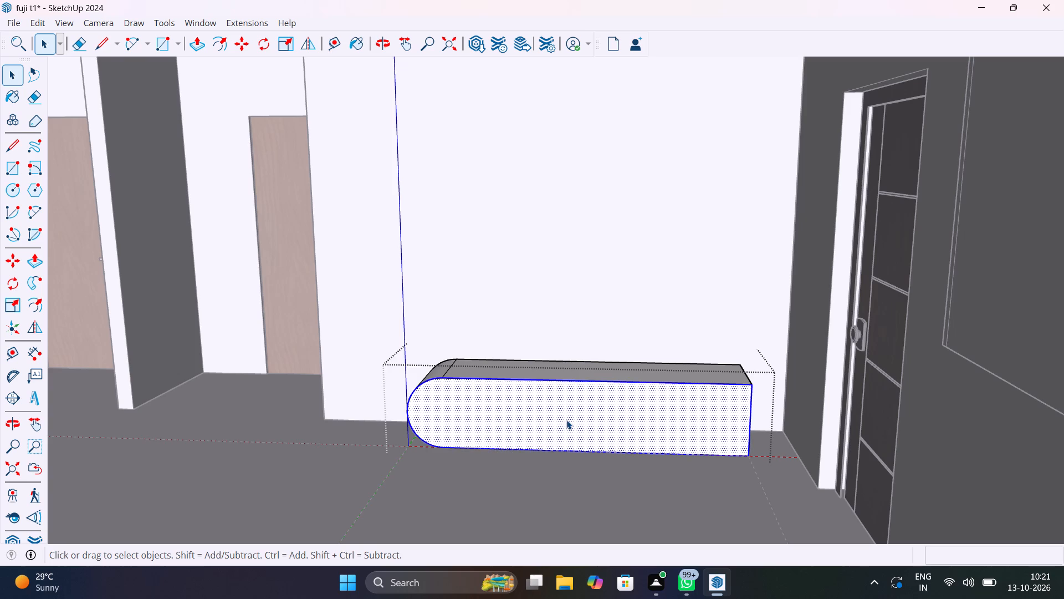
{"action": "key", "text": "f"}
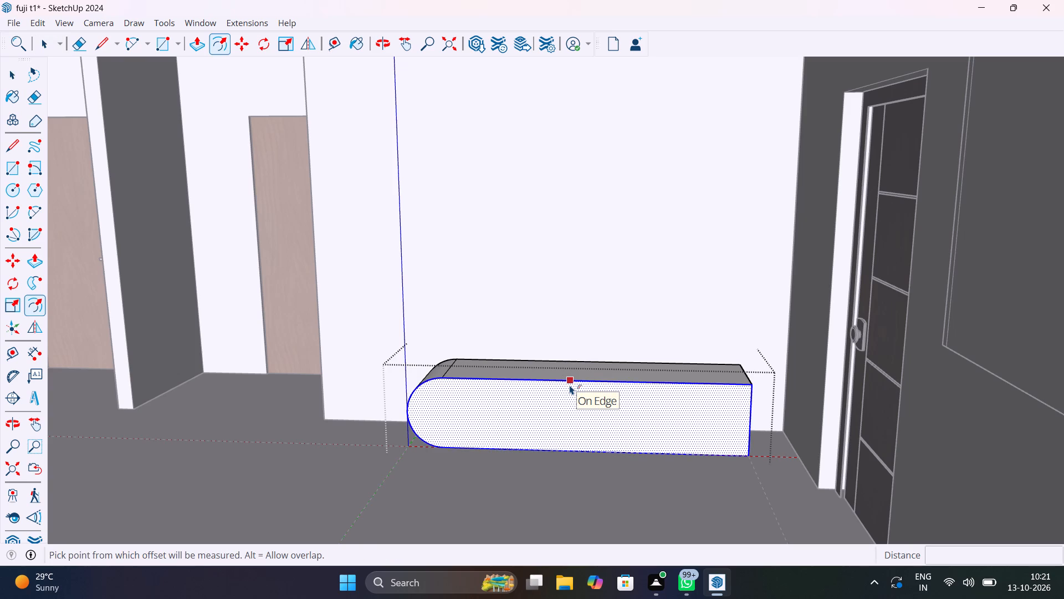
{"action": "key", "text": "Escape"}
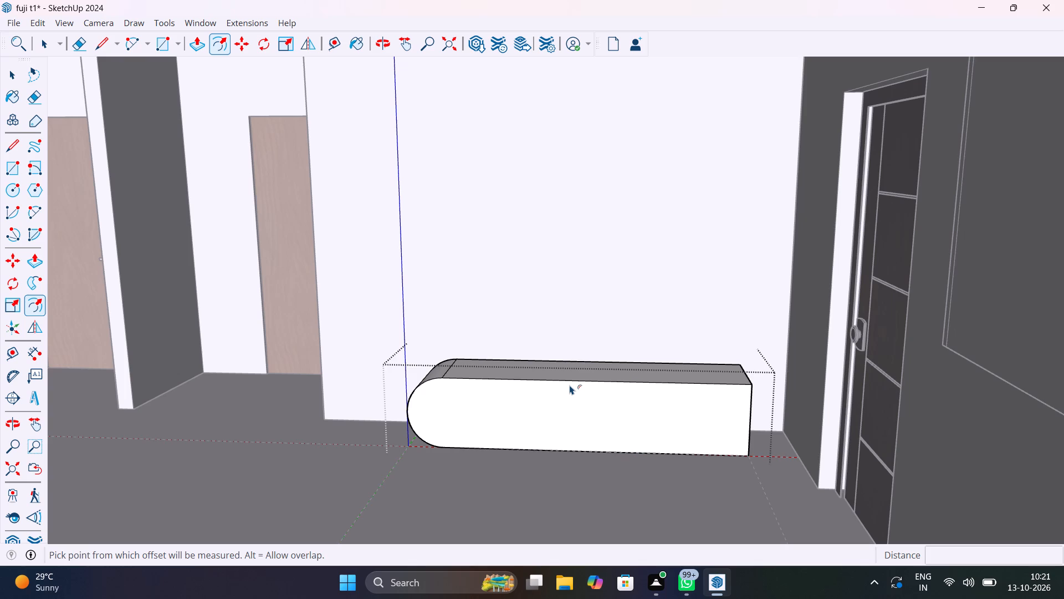
Draw a 1' 6" vertical line across the unit's front face, just beyond the rounded end, to divide it in two.
{"action": "key", "text": "l"}
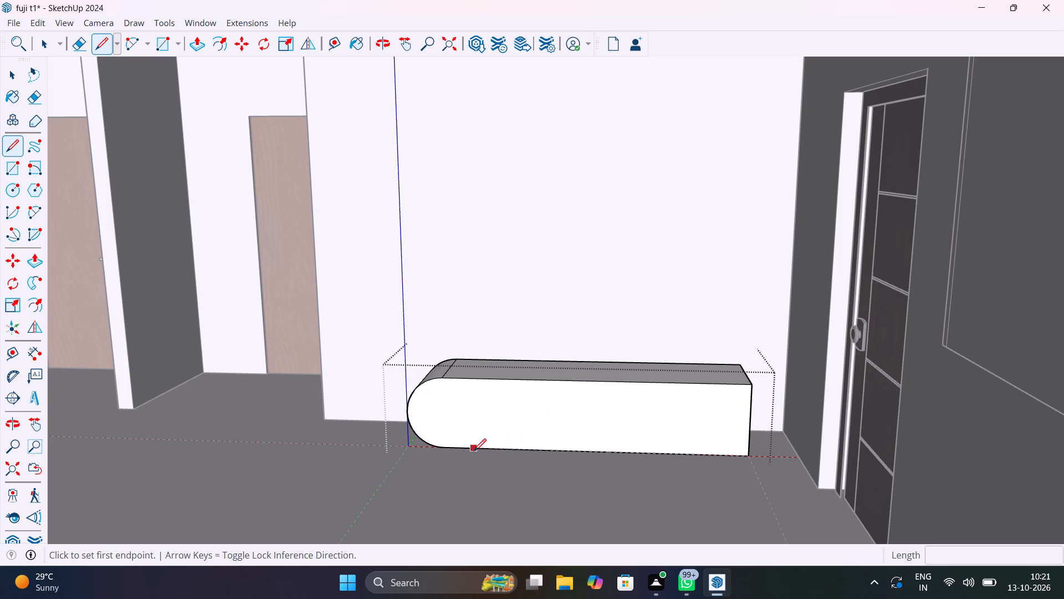
{"action": "left_click", "coordinate": [474, 451]}
{"action": "left_click", "coordinate": [471, 380]}
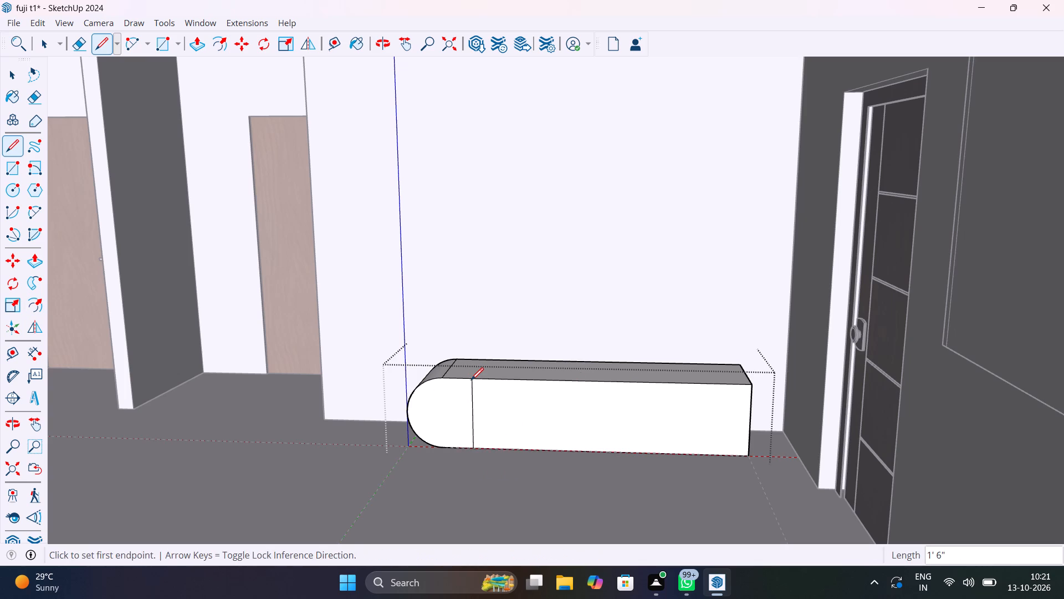
{"action": "key", "text": "Escape"}
{"action": "key", "text": "space"}
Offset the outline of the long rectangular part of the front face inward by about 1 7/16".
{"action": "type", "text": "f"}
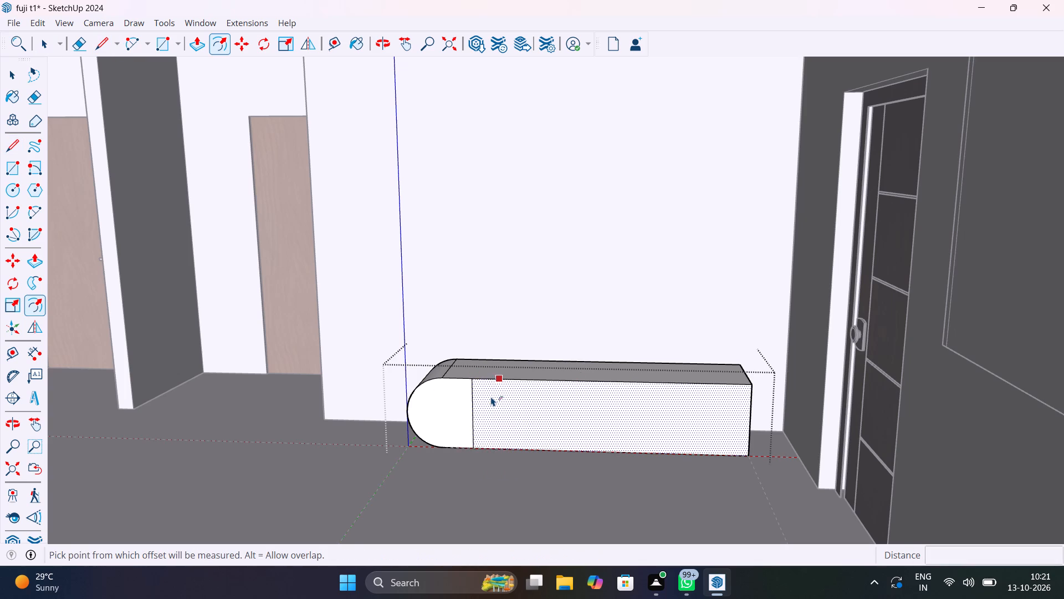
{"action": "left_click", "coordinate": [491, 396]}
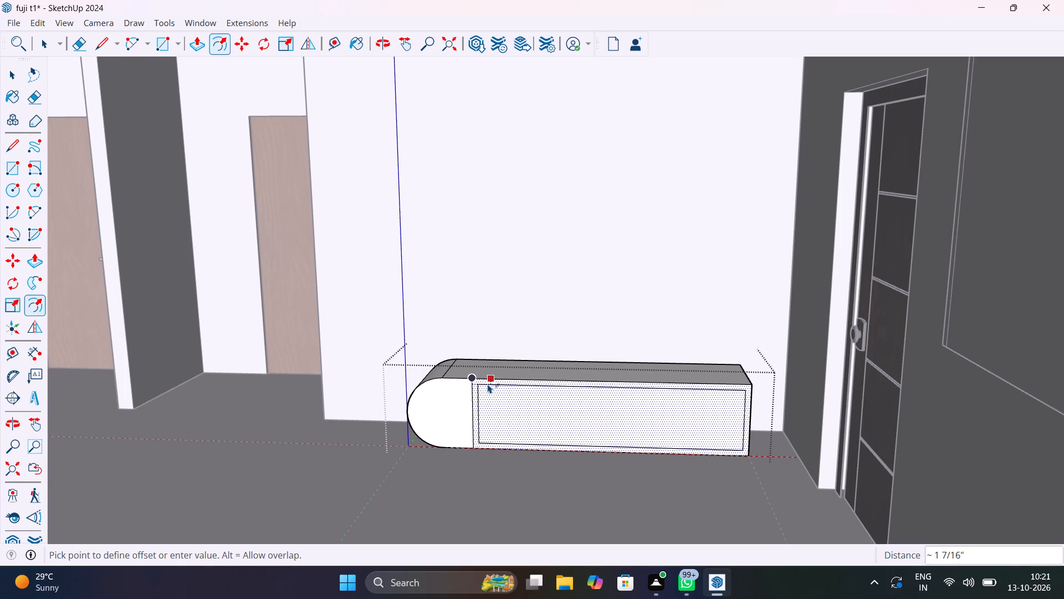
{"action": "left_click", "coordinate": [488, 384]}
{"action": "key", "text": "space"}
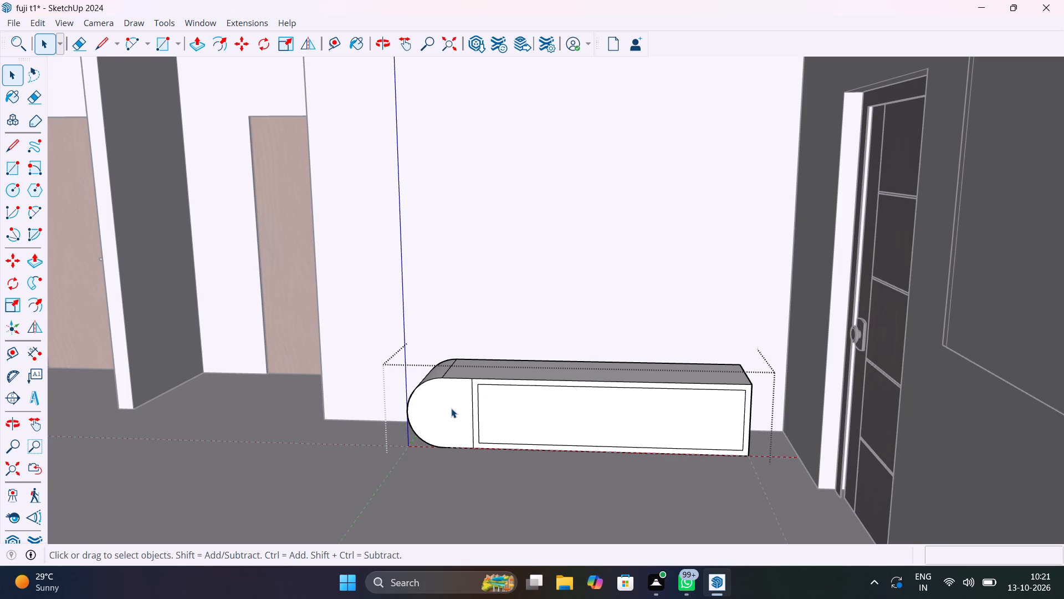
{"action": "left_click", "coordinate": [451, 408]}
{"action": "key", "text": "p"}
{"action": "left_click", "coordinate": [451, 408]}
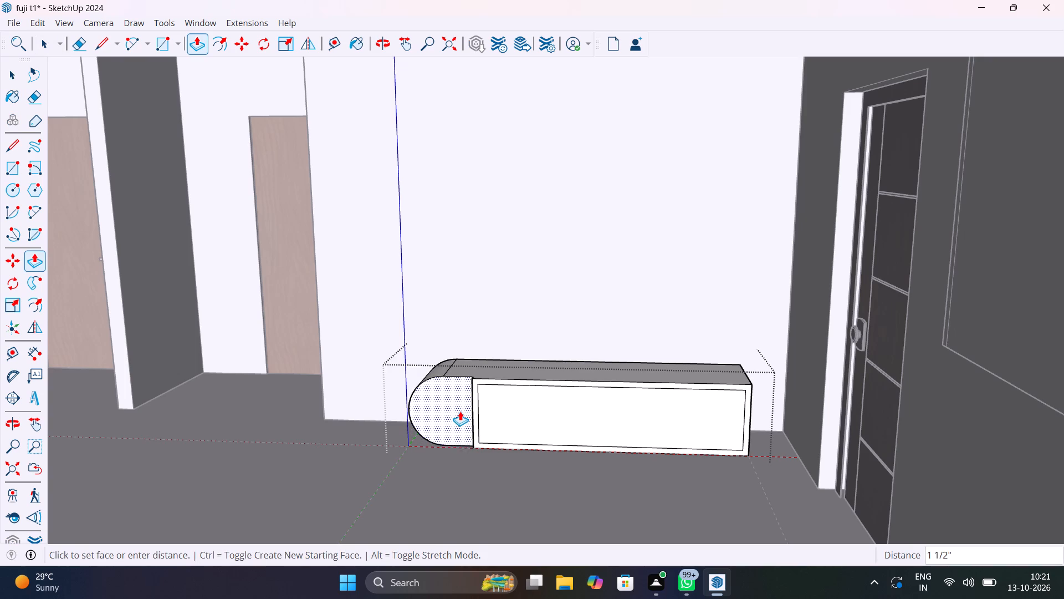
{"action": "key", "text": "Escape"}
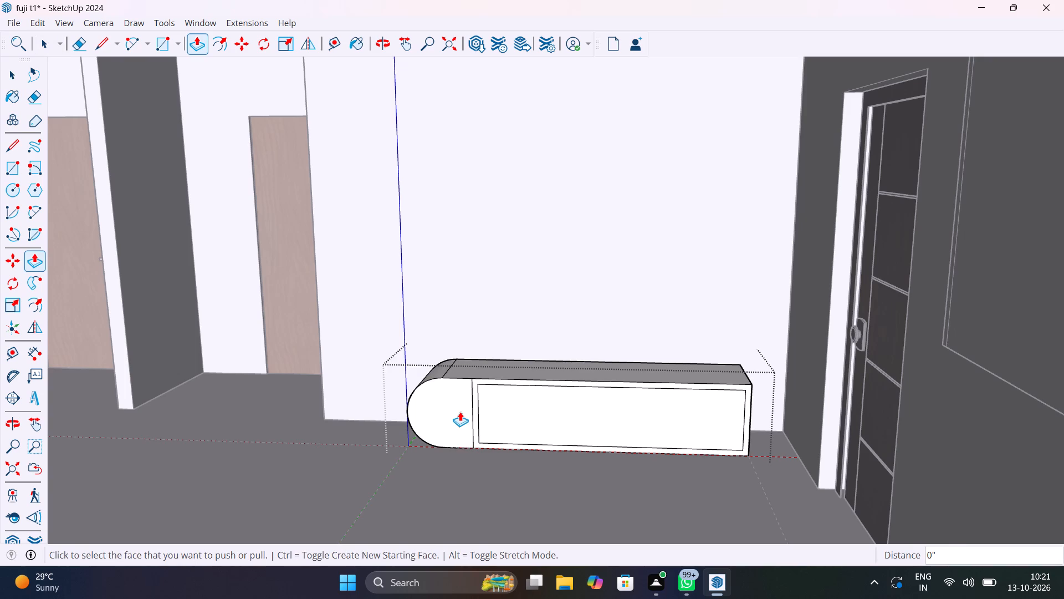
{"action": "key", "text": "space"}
Offset the outline of the rounded end's front face inward by about 11/16".
{"action": "left_click", "coordinate": [460, 412]}
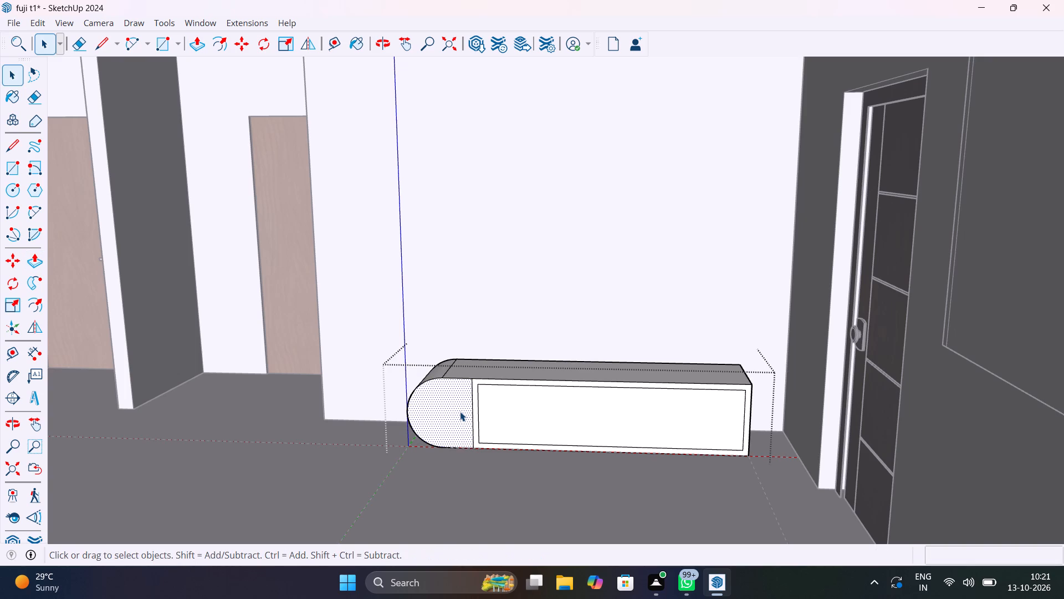
{"action": "key", "text": "f"}
{"action": "left_click", "coordinate": [460, 412]}
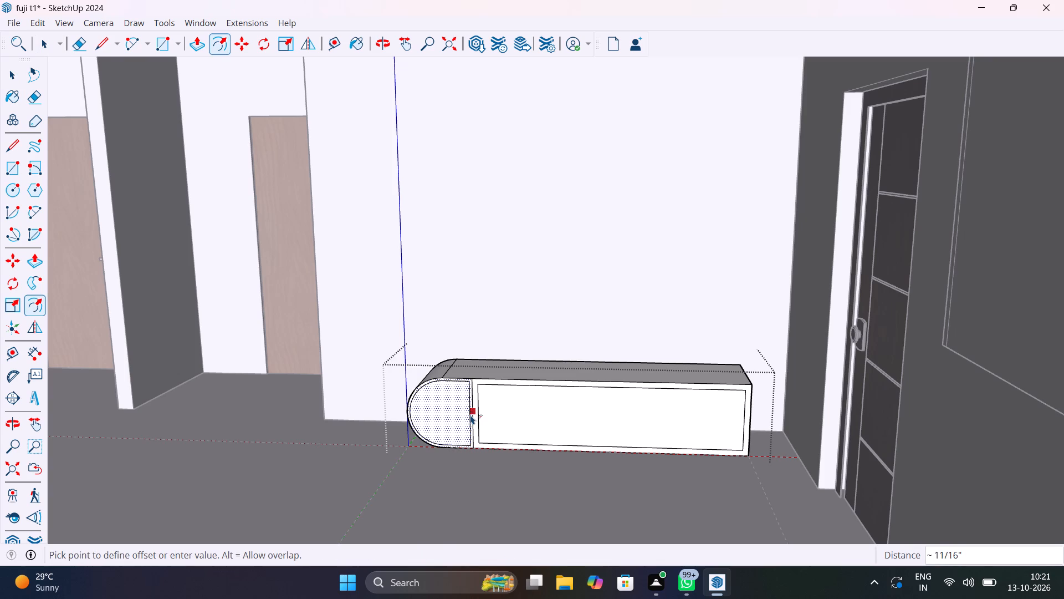
{"action": "left_click", "coordinate": [470, 415]}
{"action": "key", "text": "space"}
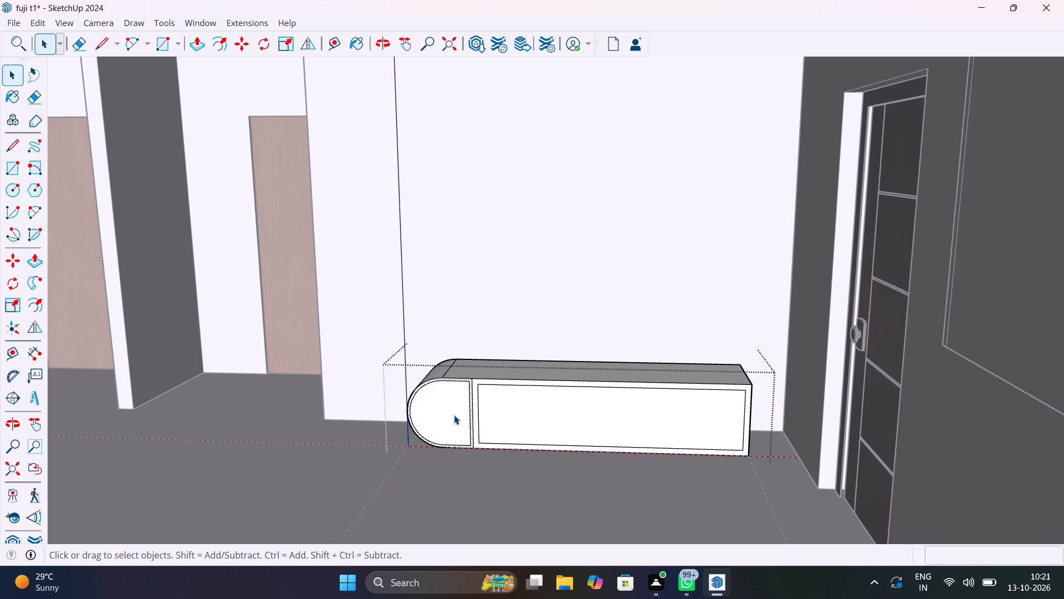
Push the inner face of the rounded end back 1' 4" to hollow out an open niche.
{"action": "left_click", "coordinate": [454, 415]}
{"action": "key", "text": "p"}
{"action": "left_click", "coordinate": [454, 415]}
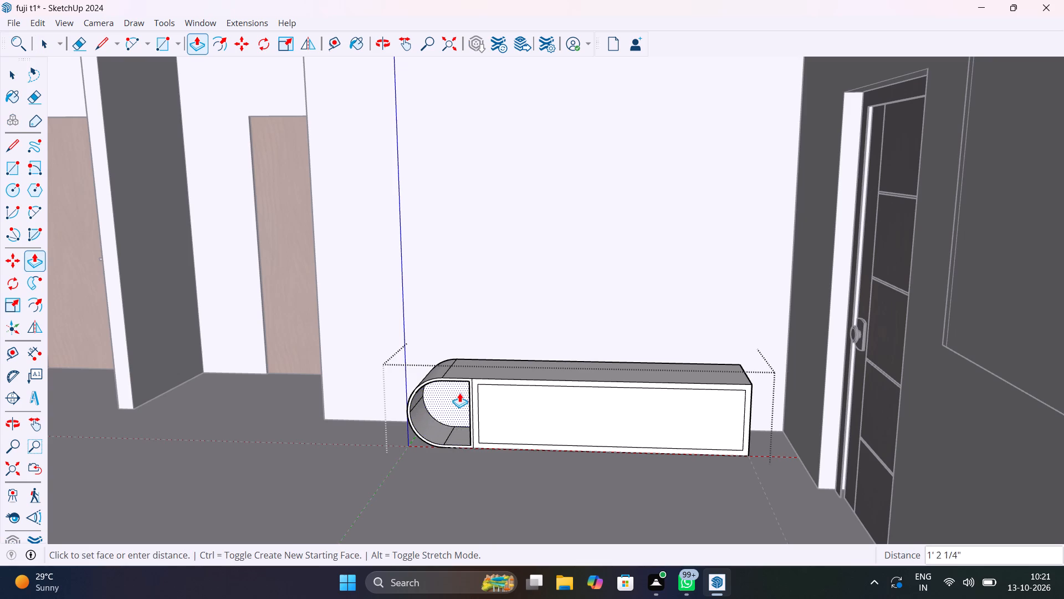
{"action": "middle_click_drag", "start_coordinate": [452, 399], "coordinate": [496, 400]}
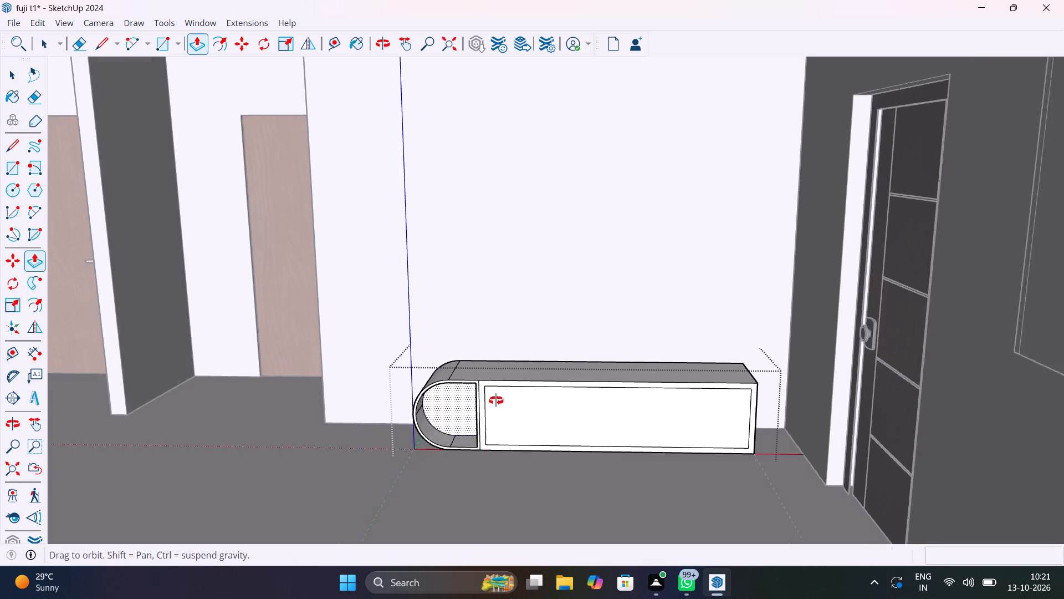
{"action": "middle_click_drag", "start_coordinate": [496, 400], "coordinate": [618, 399]}
{"action": "middle_click_drag", "start_coordinate": [618, 399], "coordinate": [553, 433]}
{"action": "scroll", "coordinate": [505, 428], "scroll_direction": "down", "scroll_amount": 12}
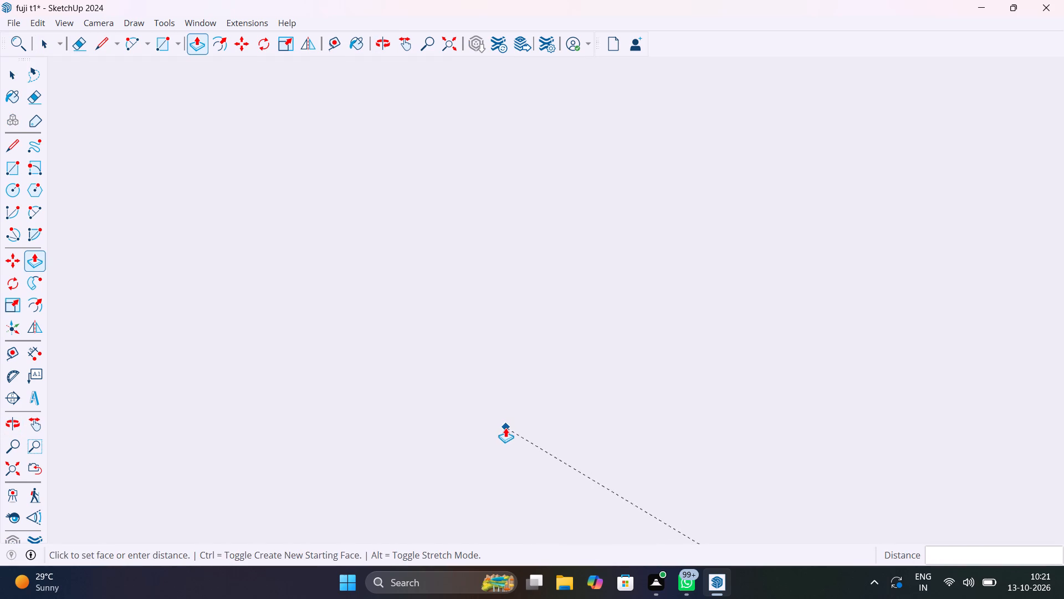
{"action": "scroll", "coordinate": [505, 428], "scroll_direction": "down", "scroll_amount": 20}
{"action": "scroll", "coordinate": [505, 428], "scroll_direction": "down", "scroll_amount": 20}
{"action": "scroll", "coordinate": [505, 428], "scroll_direction": "down", "scroll_amount": 6}
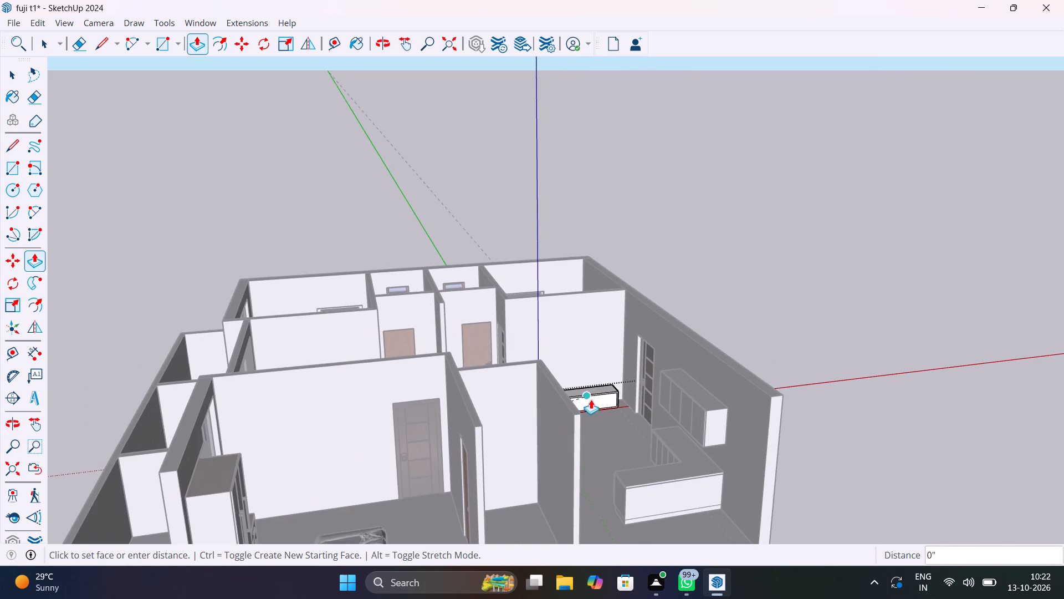
{"action": "scroll", "coordinate": [596, 402], "scroll_direction": "up", "scroll_amount": 13}
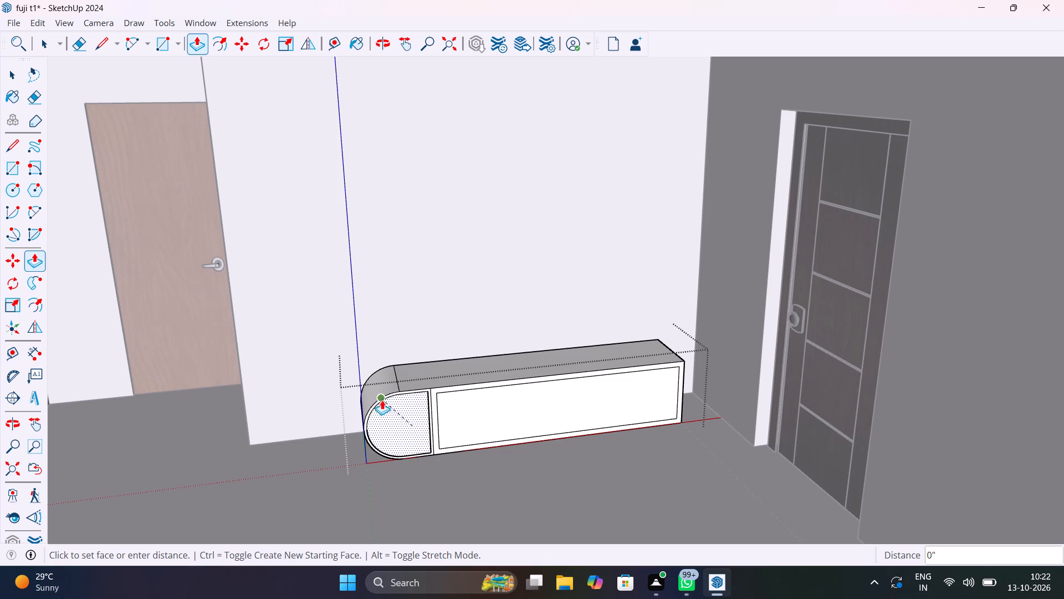
{"action": "type", "text": "1'"}
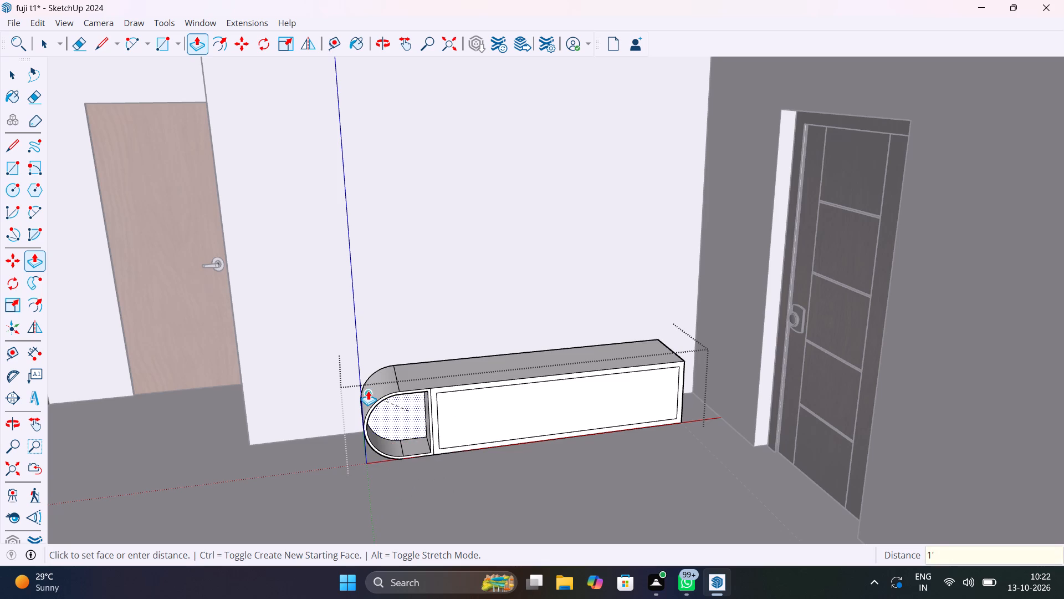
{"action": "type", "text": "4\""}
{"action": "key", "text": "Return"}
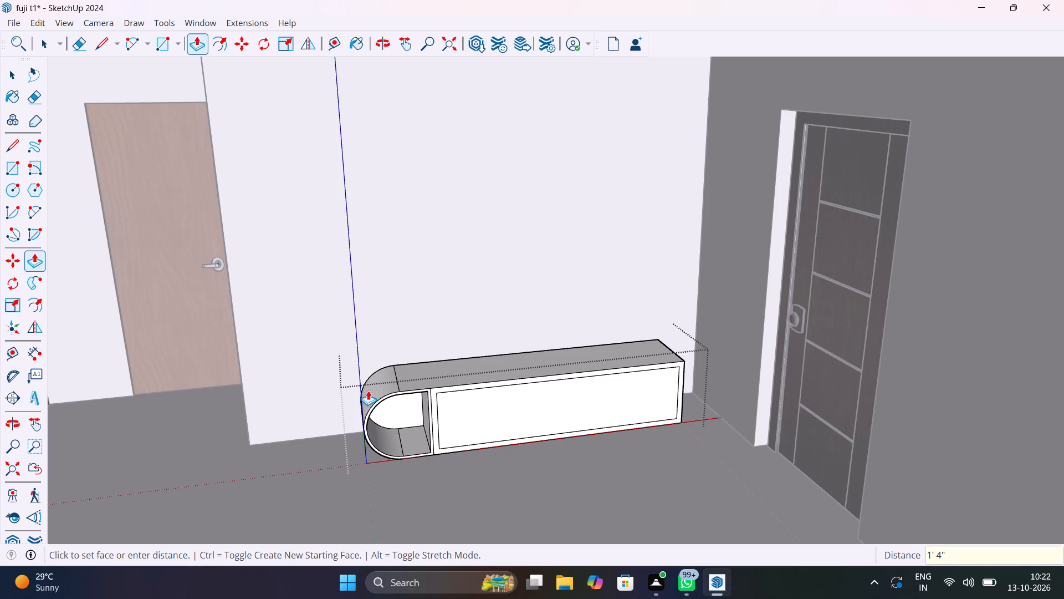
{"action": "key", "text": "space"}
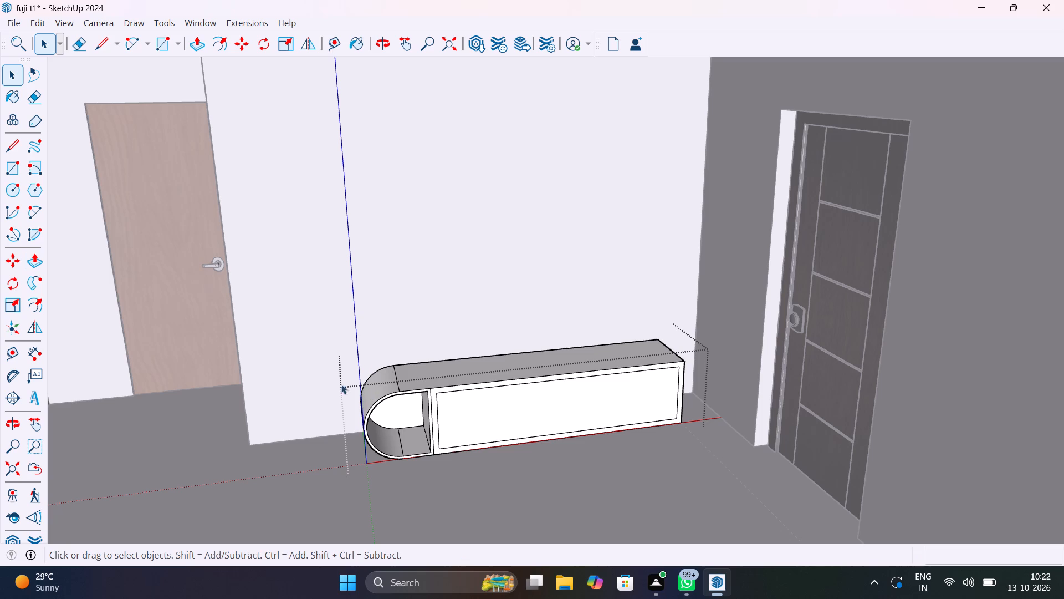
Delete the four inset rectangle edges and the vertical dividing line from the unit's long front face.
{"action": "scroll", "coordinate": [443, 433], "scroll_direction": "down", "scroll_amount": 5}
{"action": "middle_click_drag", "start_coordinate": [444, 439], "coordinate": [395, 429]}
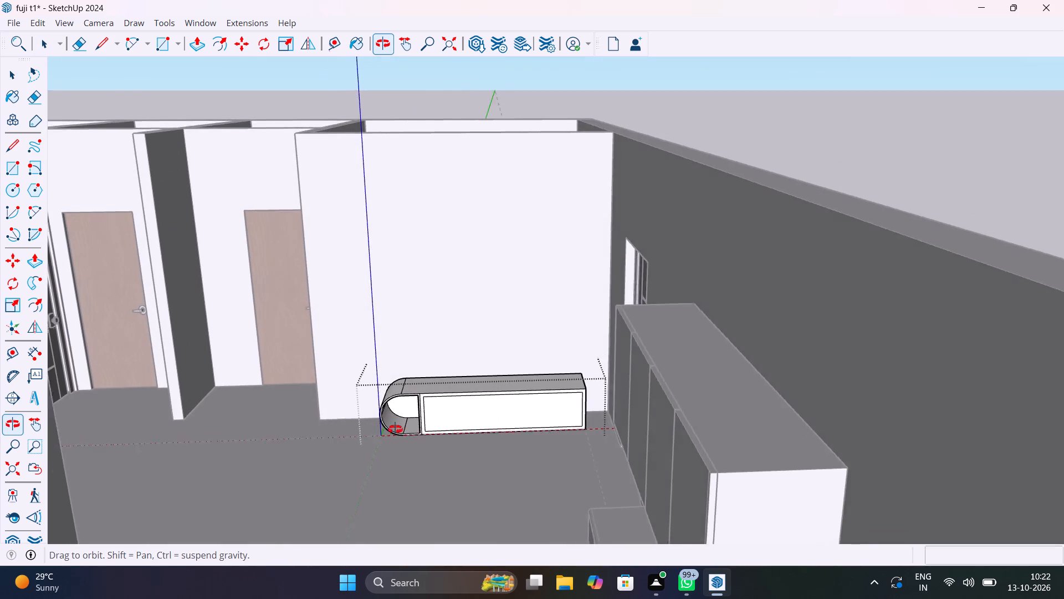
{"action": "middle_click_drag", "start_coordinate": [395, 429], "coordinate": [439, 425]}
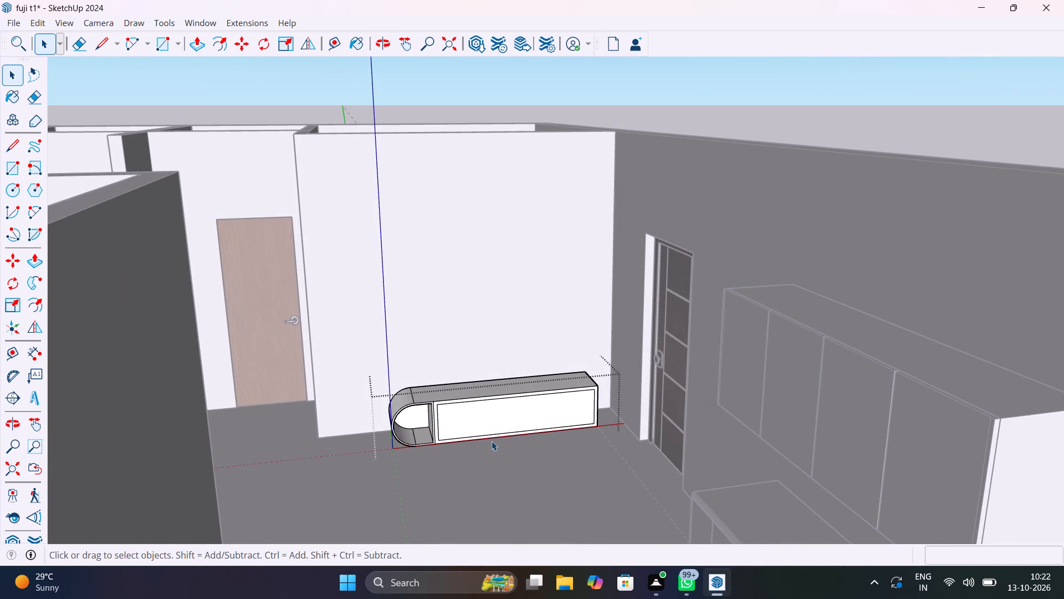
{"action": "scroll", "coordinate": [449, 413], "scroll_direction": "up", "scroll_amount": 10}
{"action": "middle_click_drag", "start_coordinate": [448, 423], "coordinate": [499, 421]}
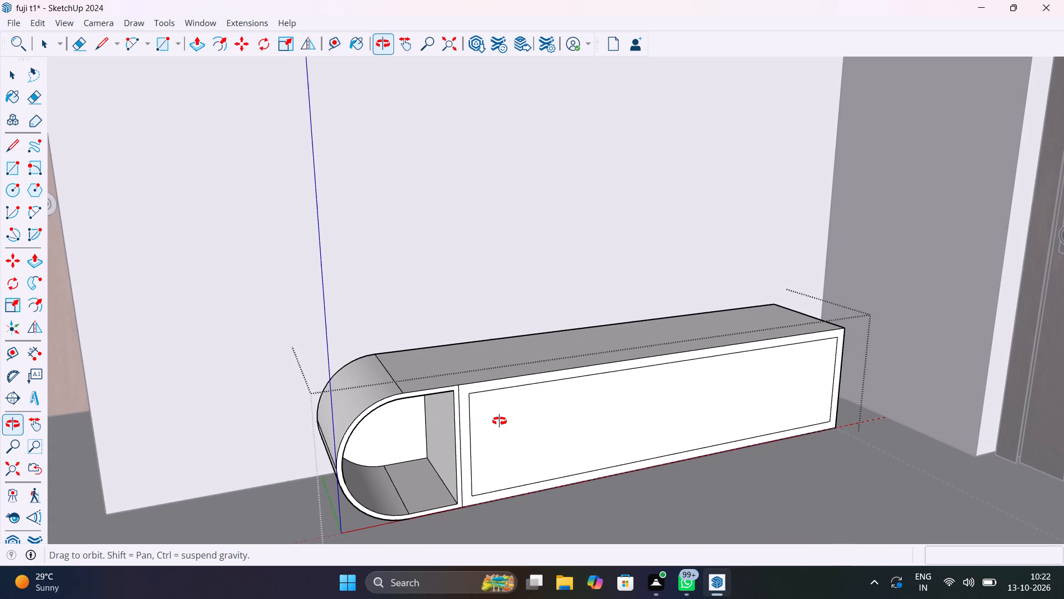
{"action": "middle_click_drag", "start_coordinate": [499, 421], "coordinate": [383, 413]}
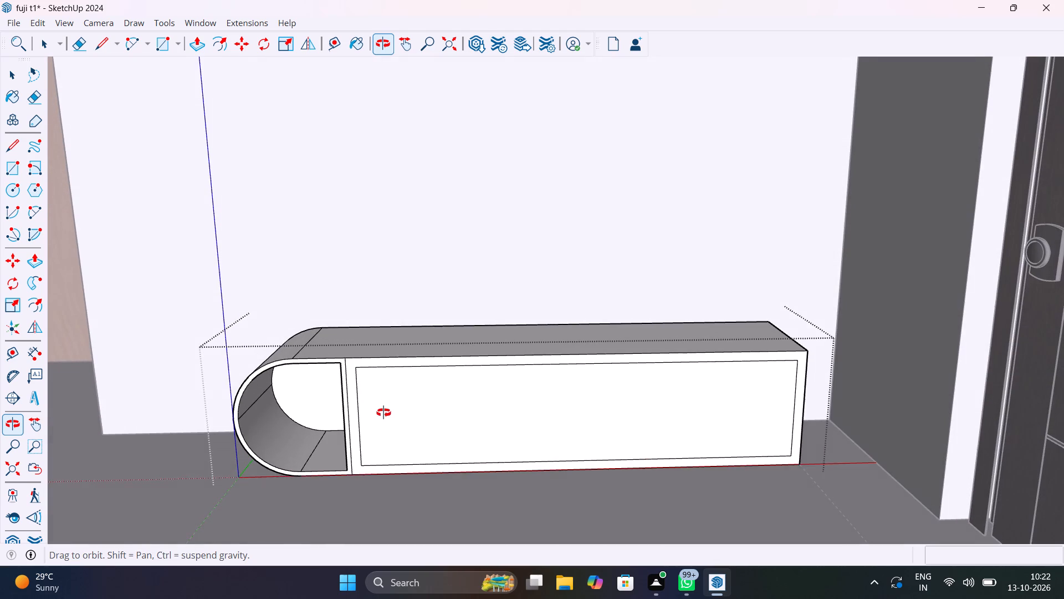
{"action": "middle_click_drag", "start_coordinate": [383, 413], "coordinate": [386, 427]}
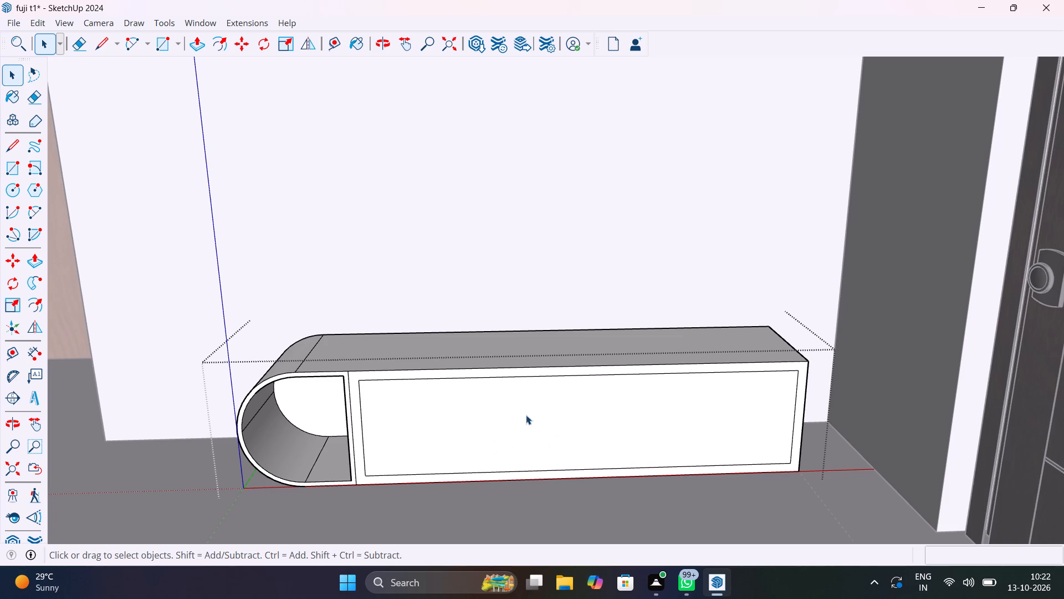
{"action": "middle_click_drag", "start_coordinate": [406, 418], "coordinate": [473, 419]}
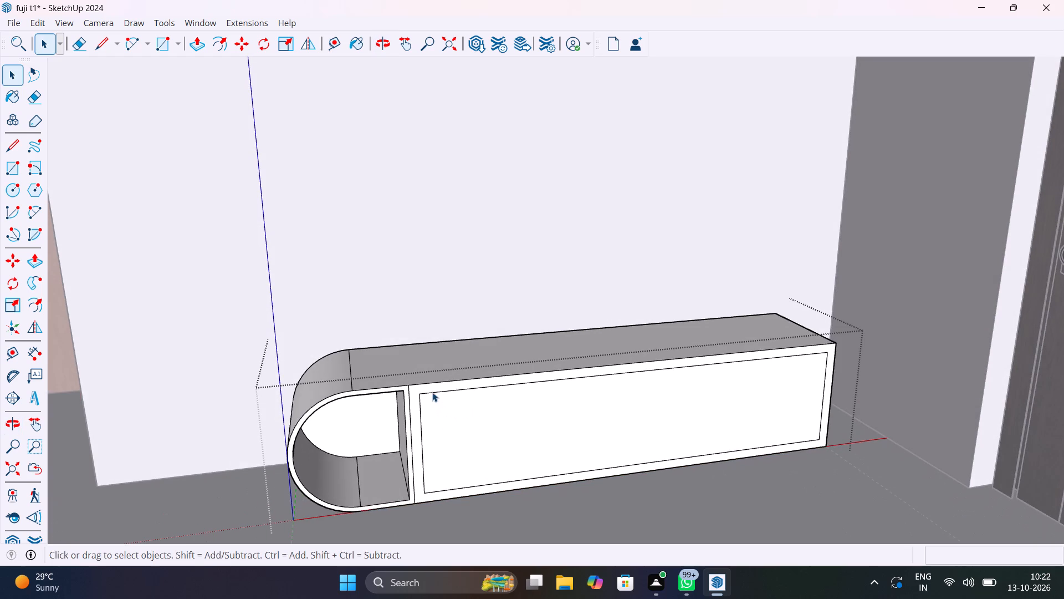
{"action": "left_click", "coordinate": [432, 392]}
{"action": "key", "text": "Delete"}
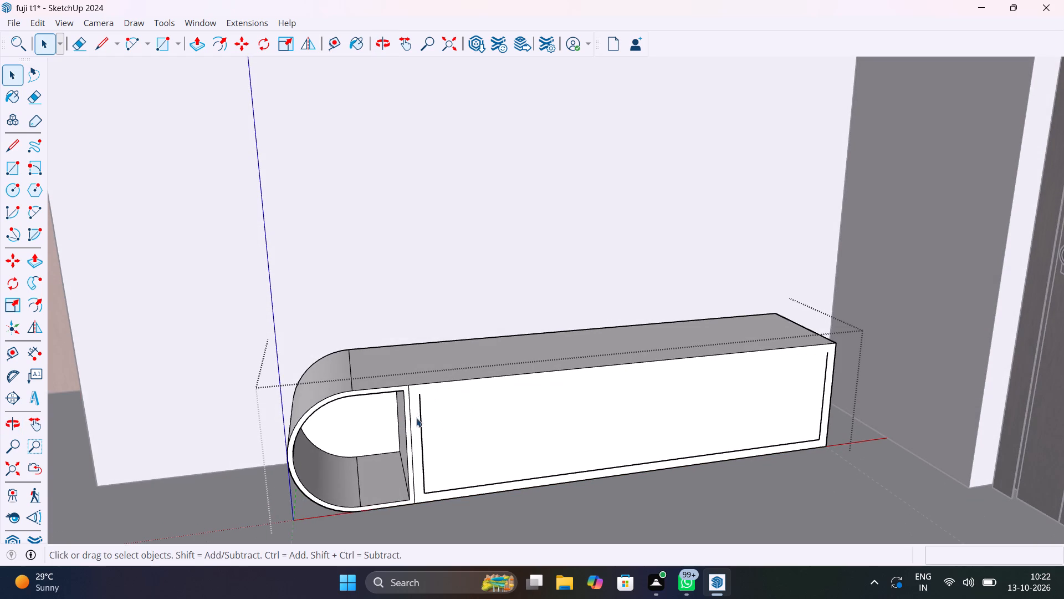
{"action": "left_click", "coordinate": [420, 415]}
{"action": "key", "text": "Delete"}
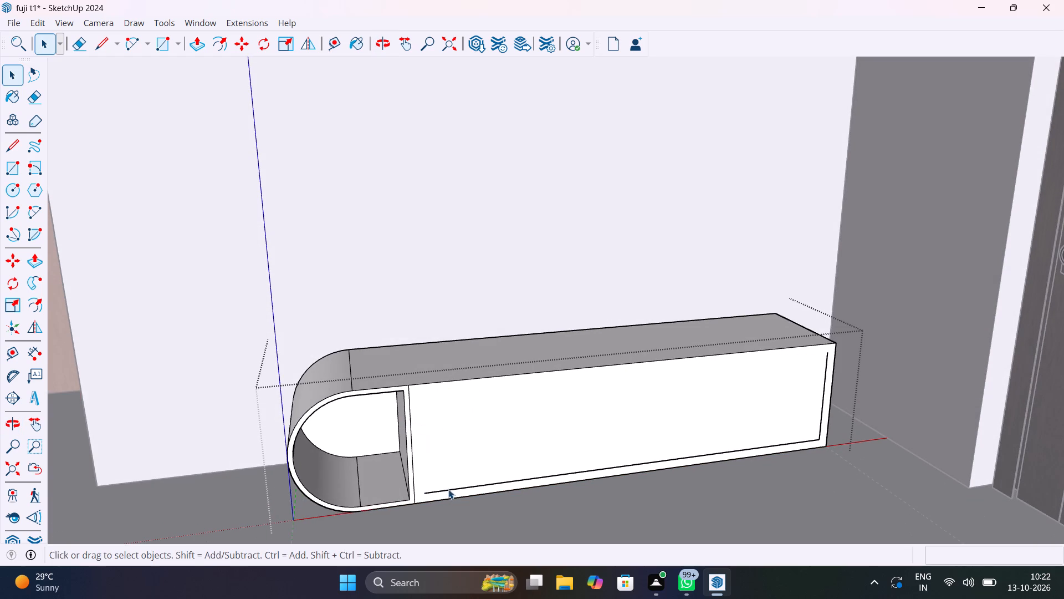
{"action": "left_click", "coordinate": [449, 489]}
{"action": "key", "text": "Delete"}
{"action": "left_click", "coordinate": [412, 438]}
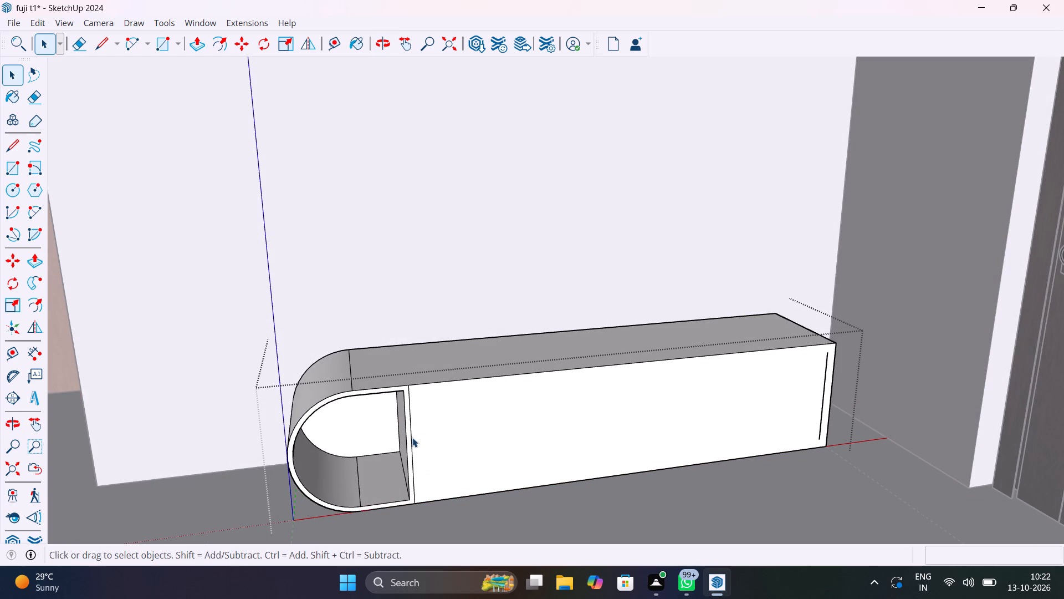
{"action": "key", "text": "Delete"}
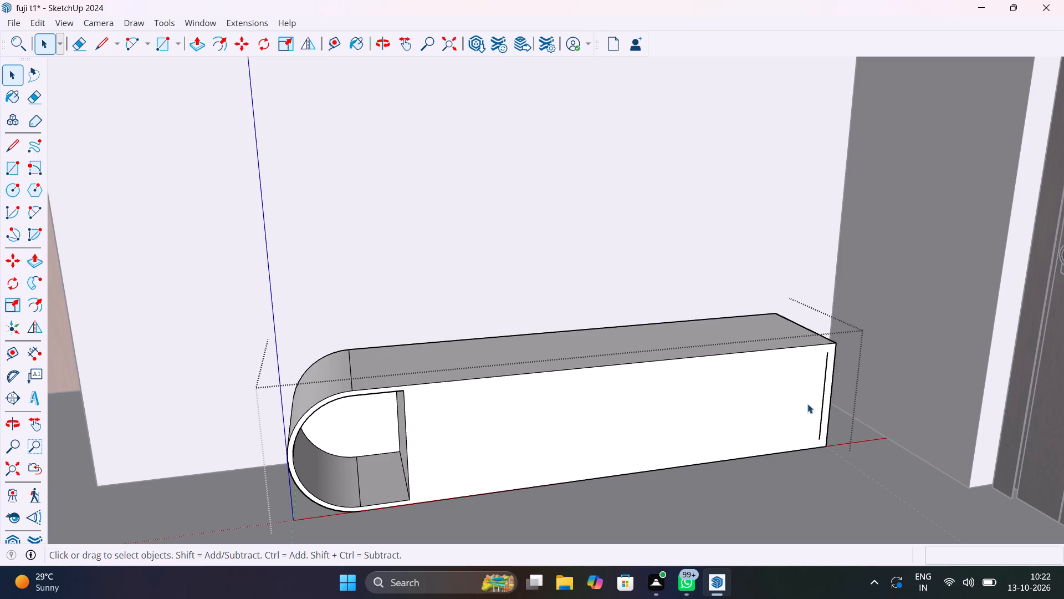
{"action": "left_click", "coordinate": [822, 404]}
{"action": "key", "text": "Delete"}
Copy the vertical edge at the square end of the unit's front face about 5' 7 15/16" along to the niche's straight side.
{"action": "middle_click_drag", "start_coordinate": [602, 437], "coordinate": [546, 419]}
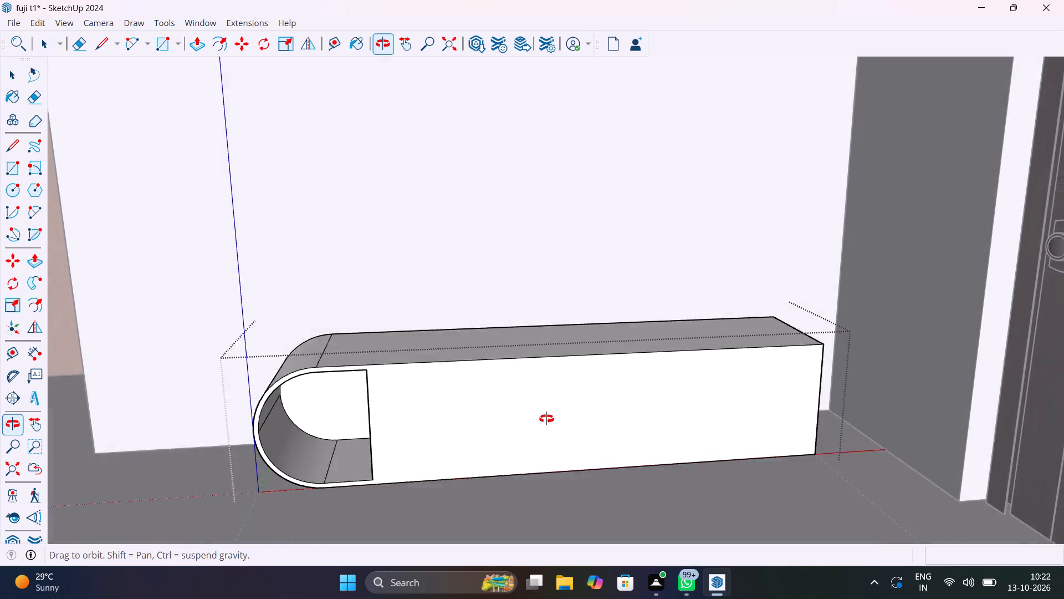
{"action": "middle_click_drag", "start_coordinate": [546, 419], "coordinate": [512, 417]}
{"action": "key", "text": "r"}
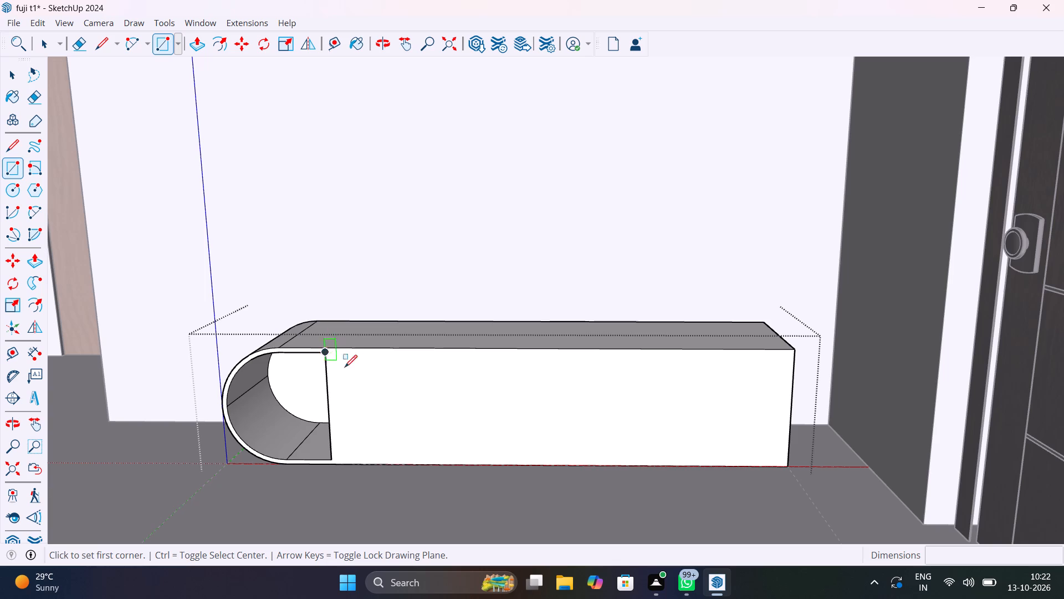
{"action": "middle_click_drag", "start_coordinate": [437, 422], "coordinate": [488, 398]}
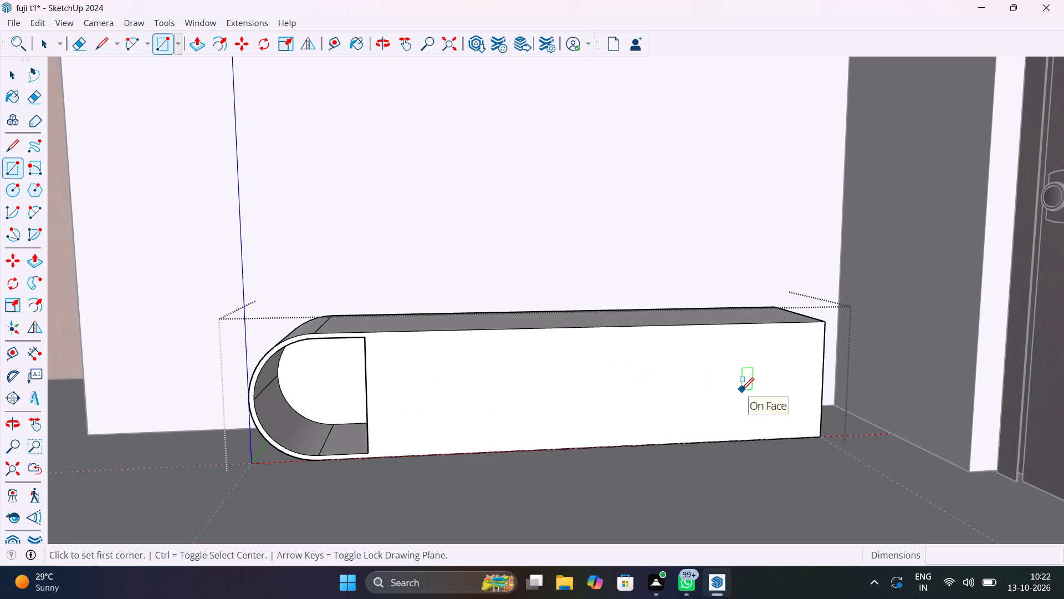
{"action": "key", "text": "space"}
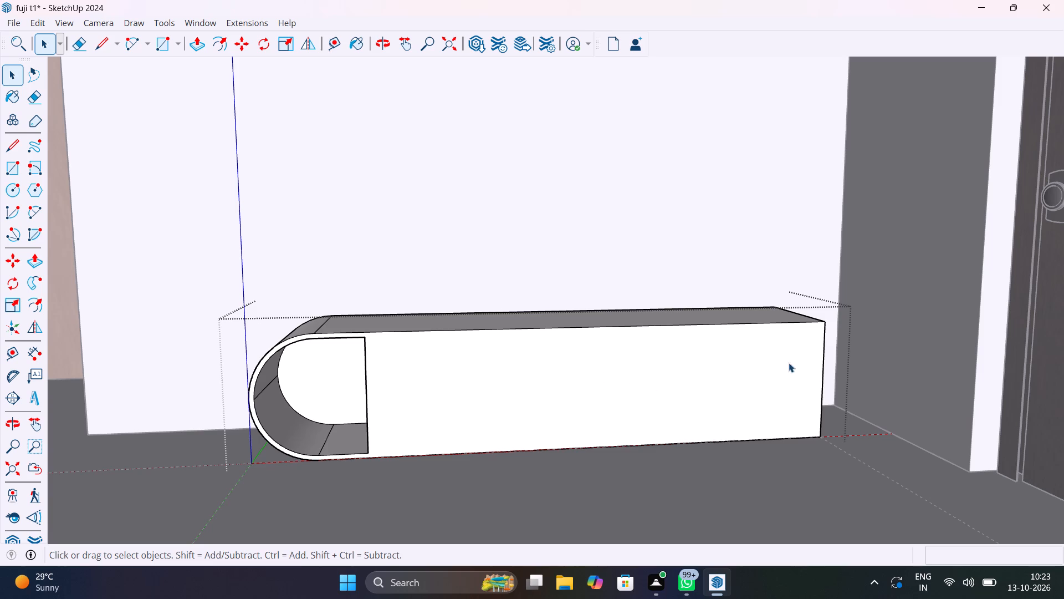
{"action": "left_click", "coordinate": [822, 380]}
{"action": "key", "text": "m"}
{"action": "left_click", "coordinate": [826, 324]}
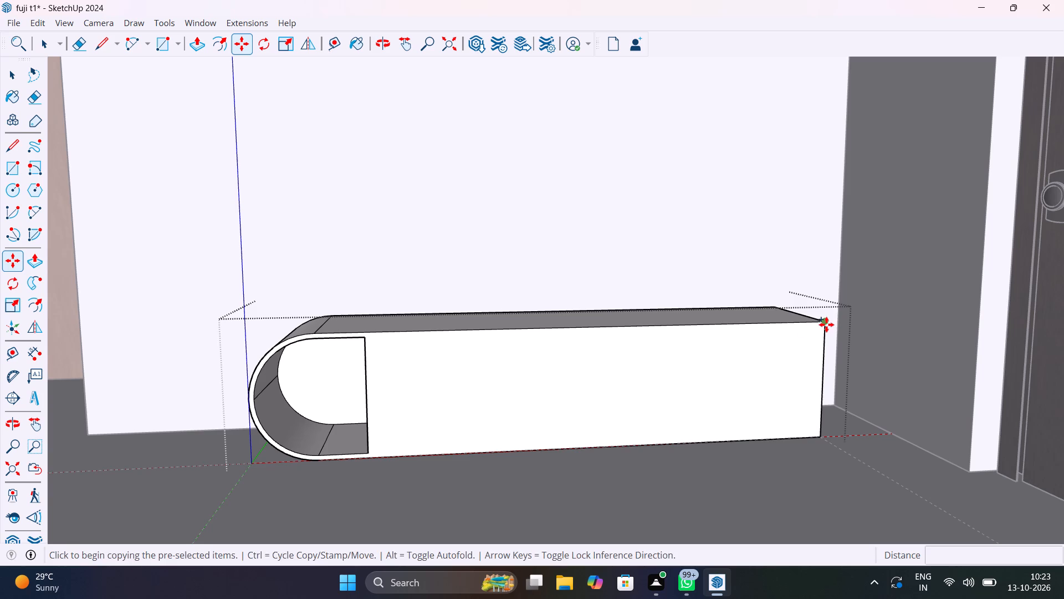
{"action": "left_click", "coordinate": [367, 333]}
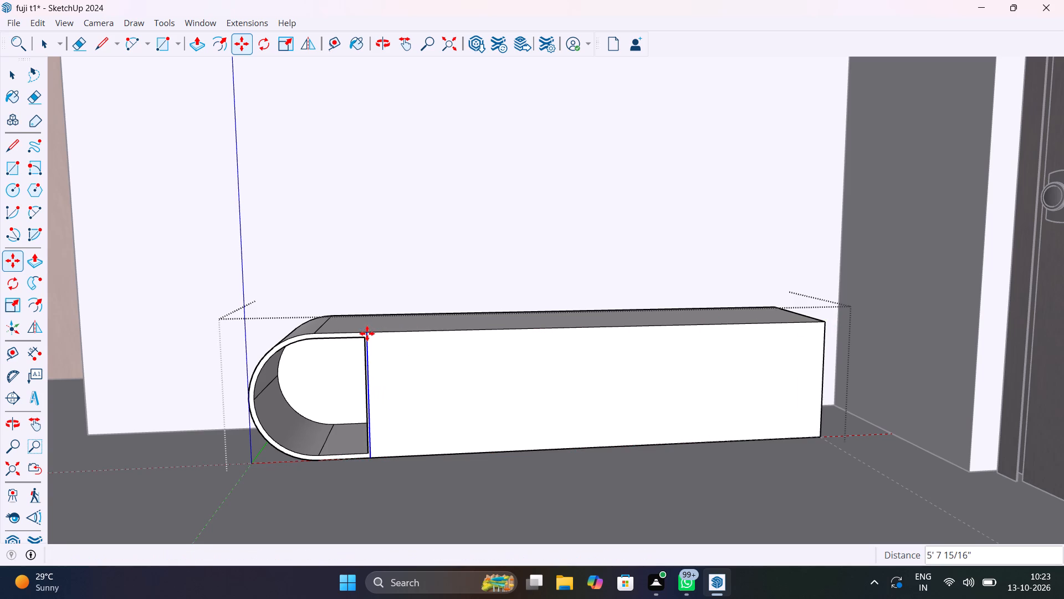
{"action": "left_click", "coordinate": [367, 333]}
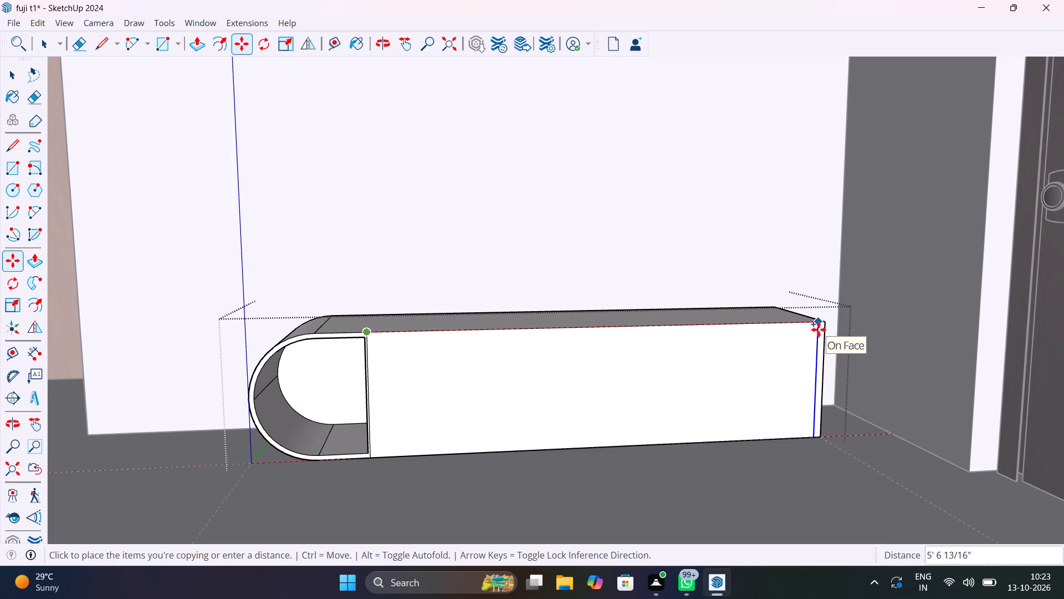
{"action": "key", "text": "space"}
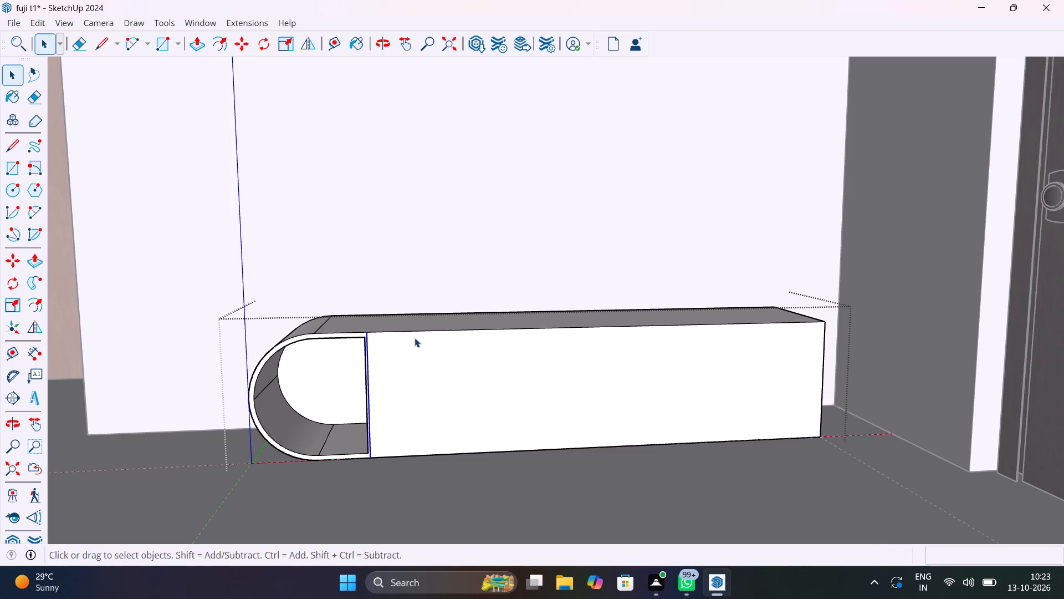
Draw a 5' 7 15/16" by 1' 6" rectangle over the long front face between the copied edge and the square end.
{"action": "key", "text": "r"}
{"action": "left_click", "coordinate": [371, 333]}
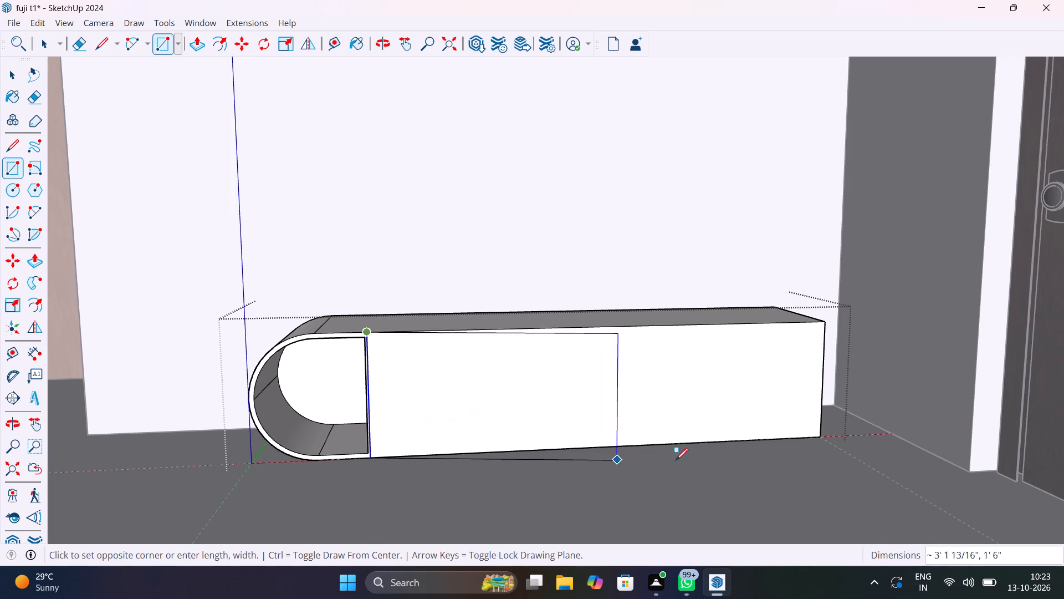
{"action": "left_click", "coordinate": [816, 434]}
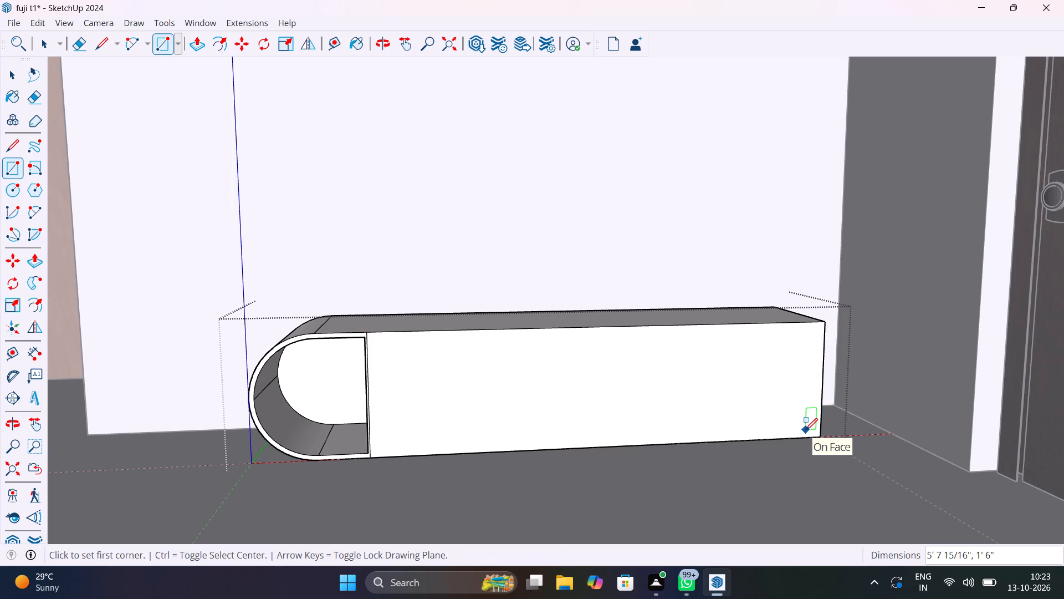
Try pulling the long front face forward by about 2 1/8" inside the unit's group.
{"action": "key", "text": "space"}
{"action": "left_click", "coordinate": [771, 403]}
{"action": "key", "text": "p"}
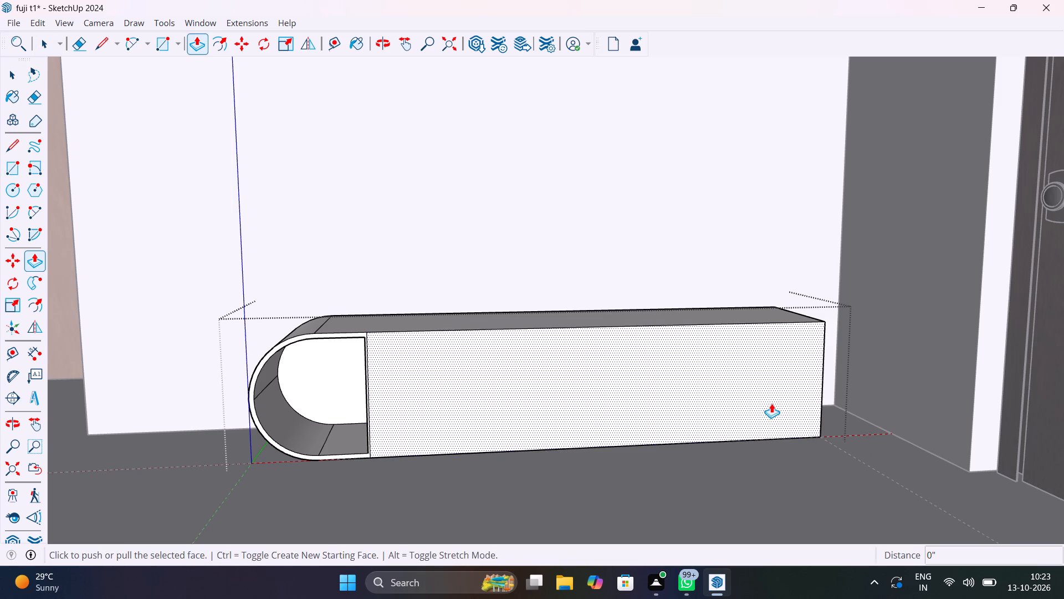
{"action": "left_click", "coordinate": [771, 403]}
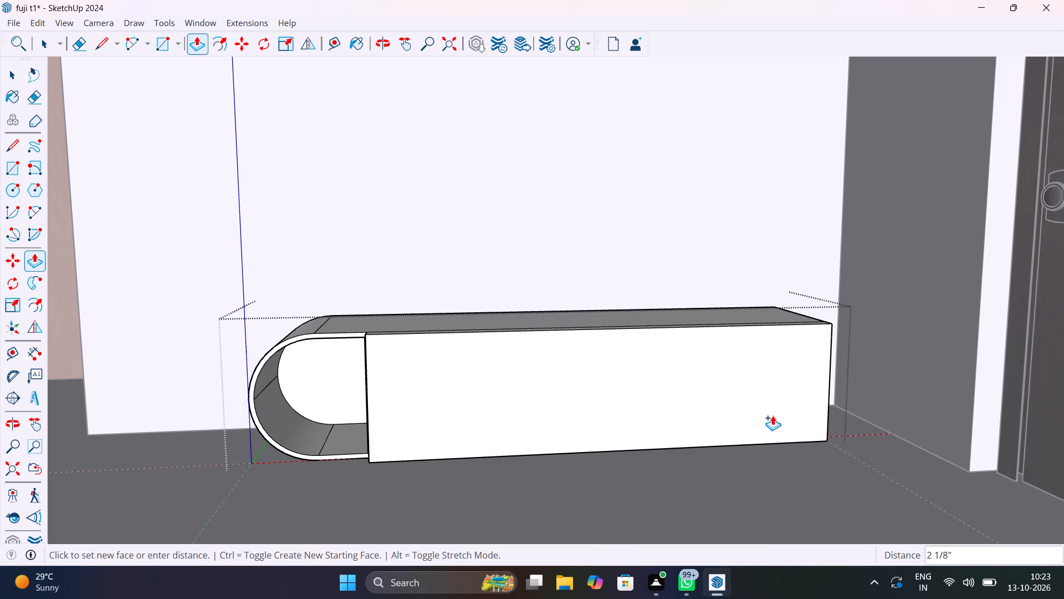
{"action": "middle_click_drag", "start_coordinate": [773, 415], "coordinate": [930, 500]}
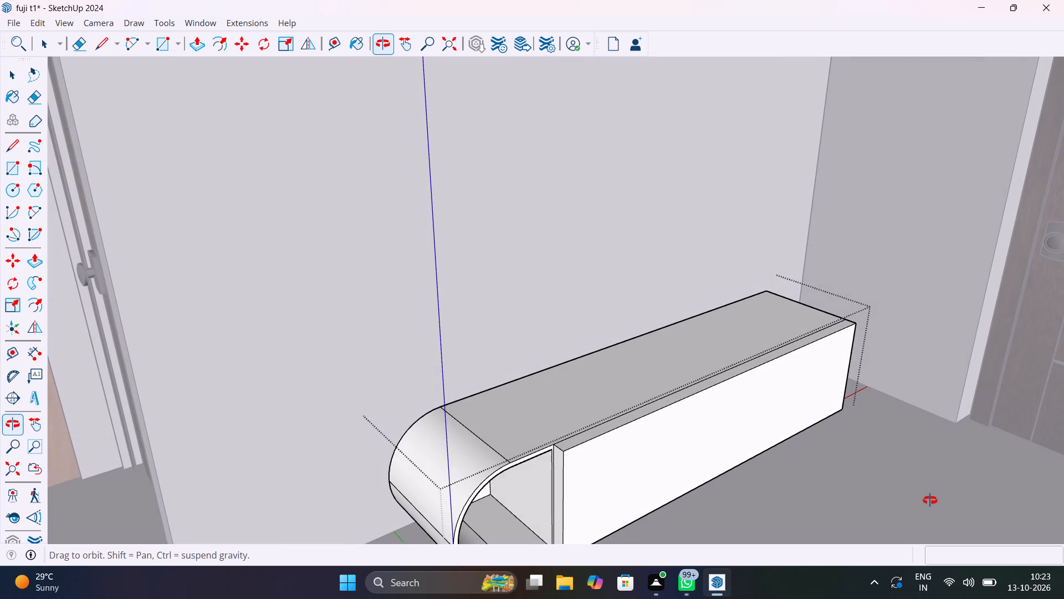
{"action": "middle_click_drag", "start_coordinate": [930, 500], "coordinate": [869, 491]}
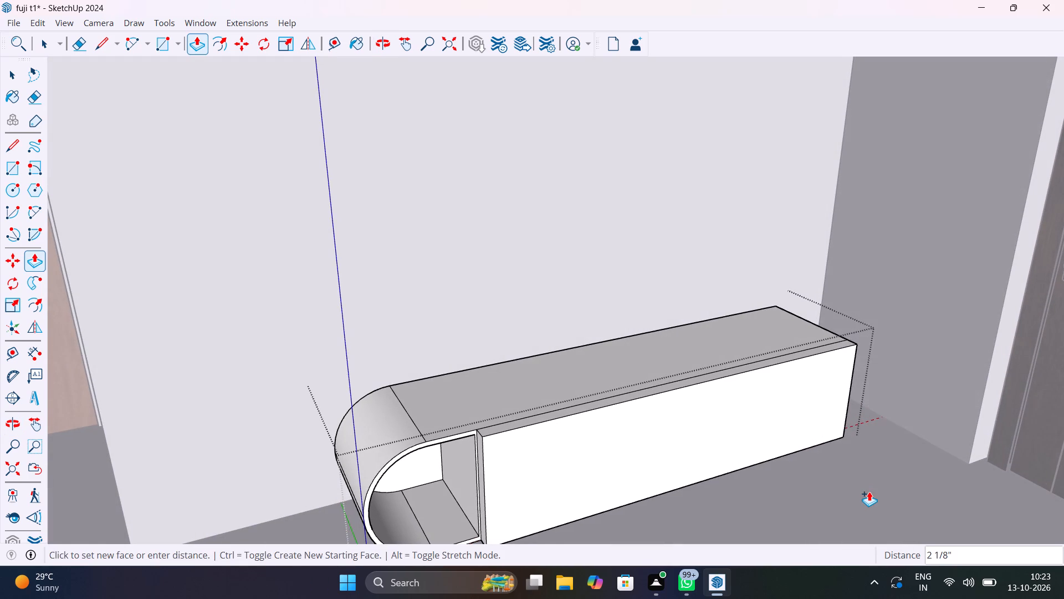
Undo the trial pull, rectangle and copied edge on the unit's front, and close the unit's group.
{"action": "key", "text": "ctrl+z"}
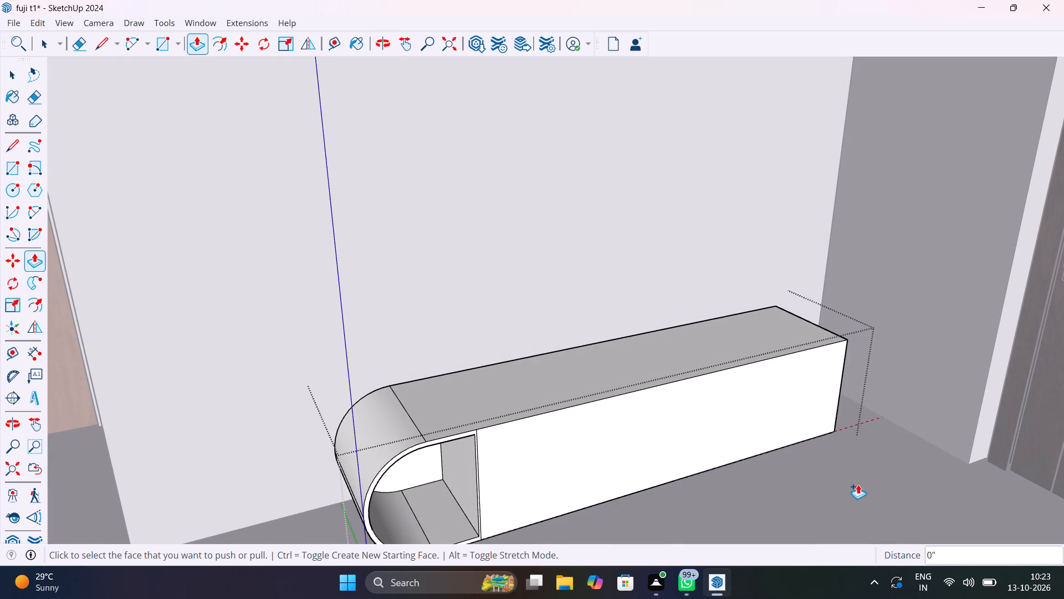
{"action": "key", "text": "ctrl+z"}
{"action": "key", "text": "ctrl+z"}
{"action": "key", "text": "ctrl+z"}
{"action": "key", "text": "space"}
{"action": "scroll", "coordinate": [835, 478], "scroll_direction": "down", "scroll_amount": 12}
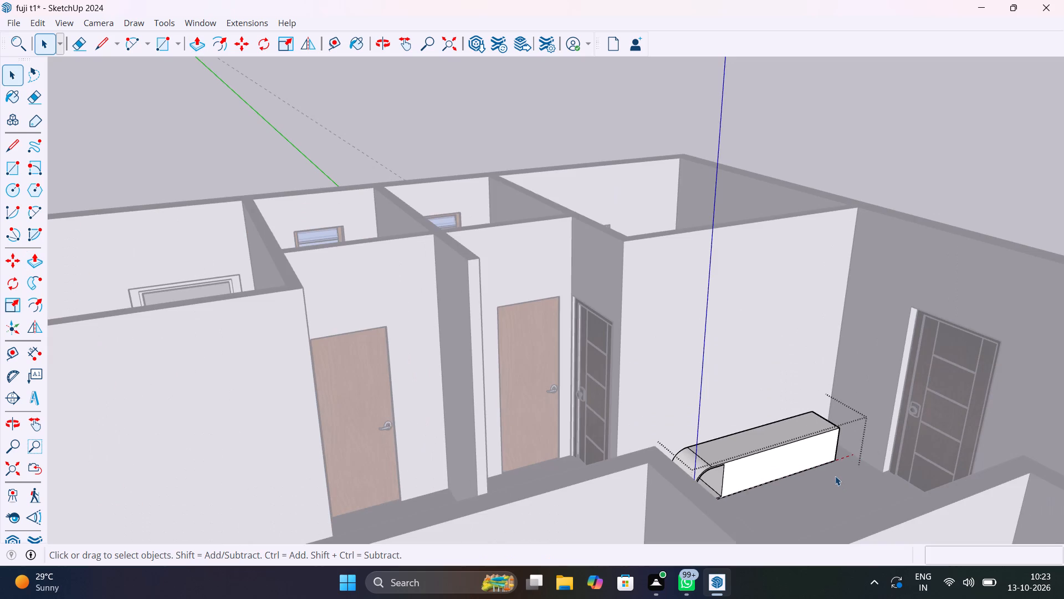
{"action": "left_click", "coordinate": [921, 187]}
Inside the unit's group, copy the square end's vertical front edge 5' 7 13/16" to just beside the niche, and close the group.
{"action": "scroll", "coordinate": [758, 461], "scroll_direction": "up", "scroll_amount": 10}
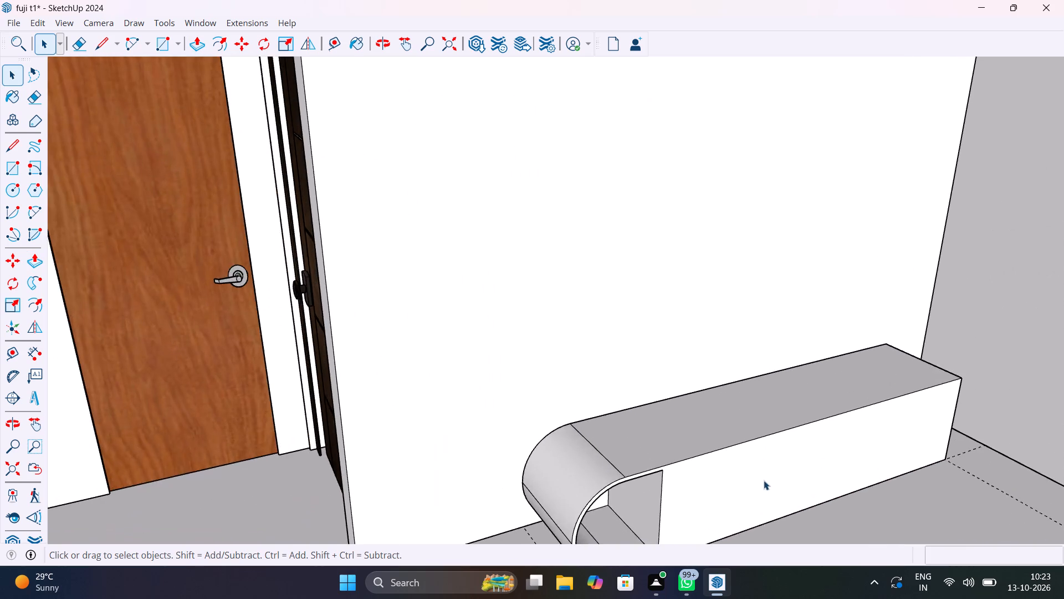
{"action": "middle_click_drag", "start_coordinate": [763, 480], "coordinate": [654, 386]}
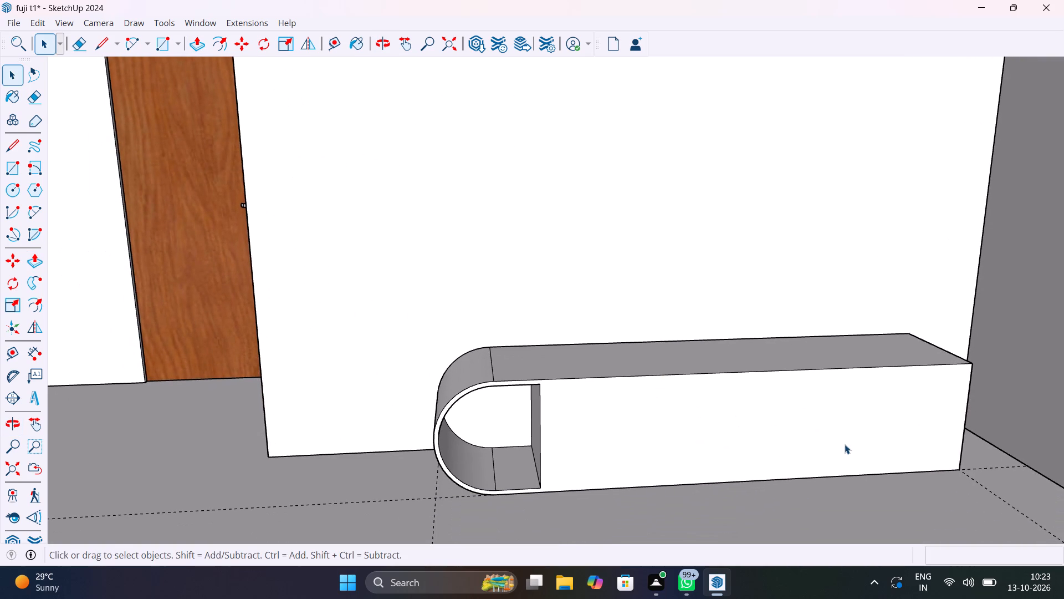
{"action": "left_click", "coordinate": [965, 427]}
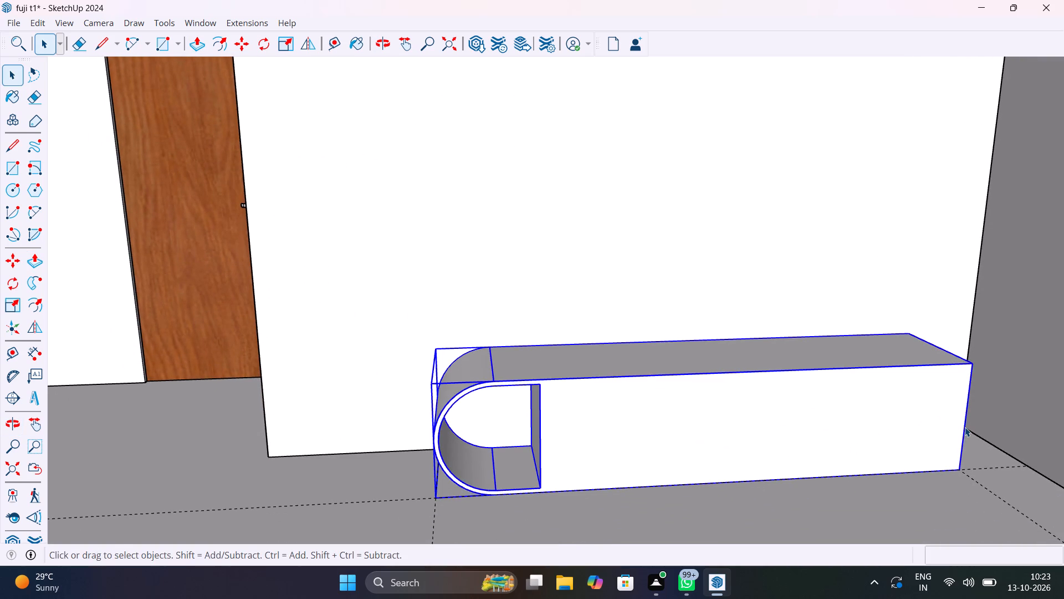
{"action": "left_click", "coordinate": [965, 427]}
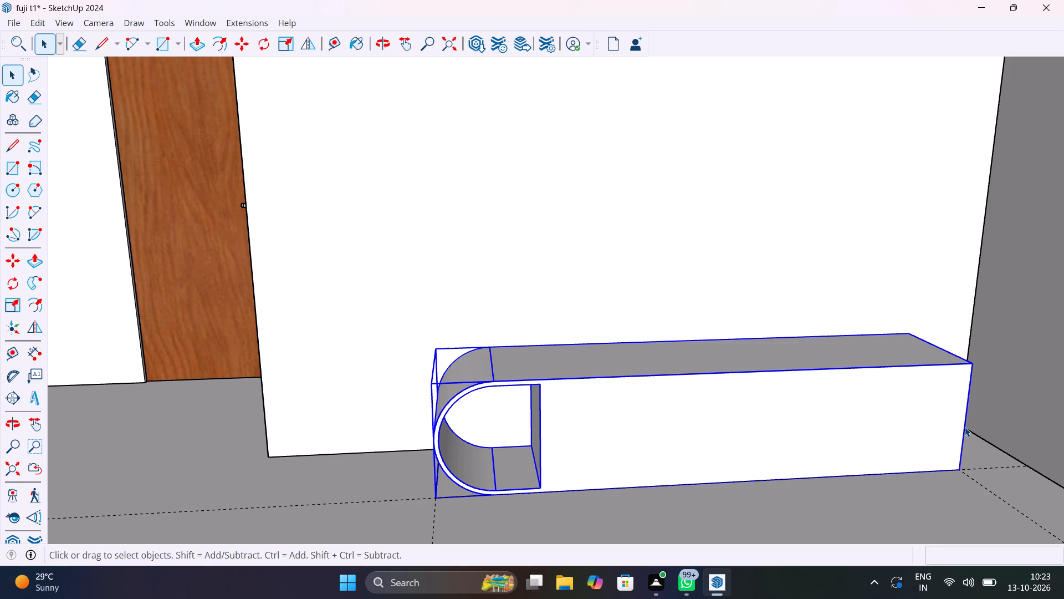
{"action": "double_click", "coordinate": [965, 427]}
{"action": "left_click", "coordinate": [965, 427]}
{"action": "key", "text": "m"}
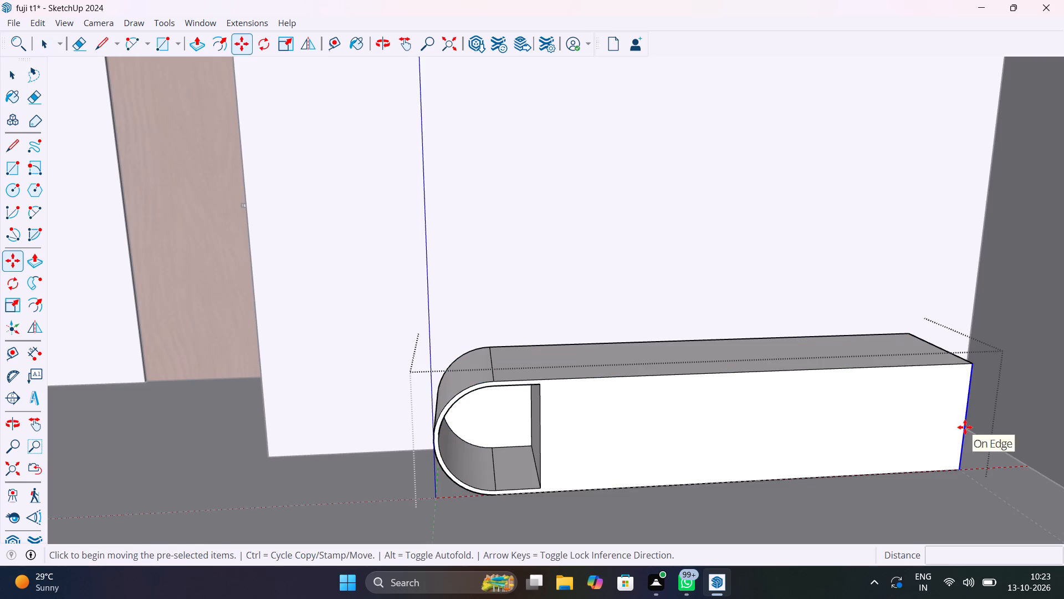
{"action": "left_click", "coordinate": [973, 364]}
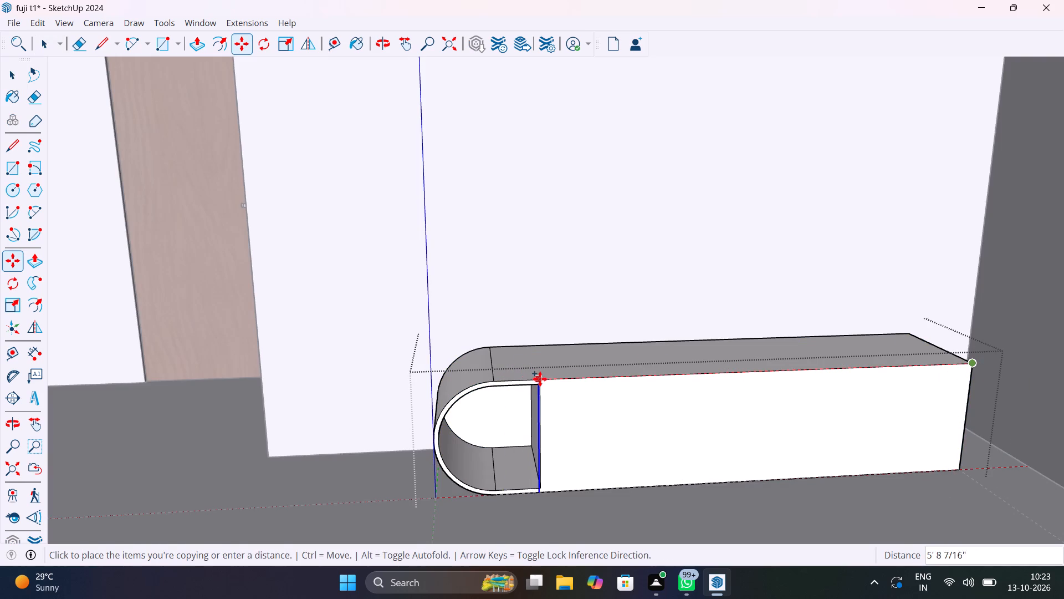
{"action": "left_click", "coordinate": [543, 379]}
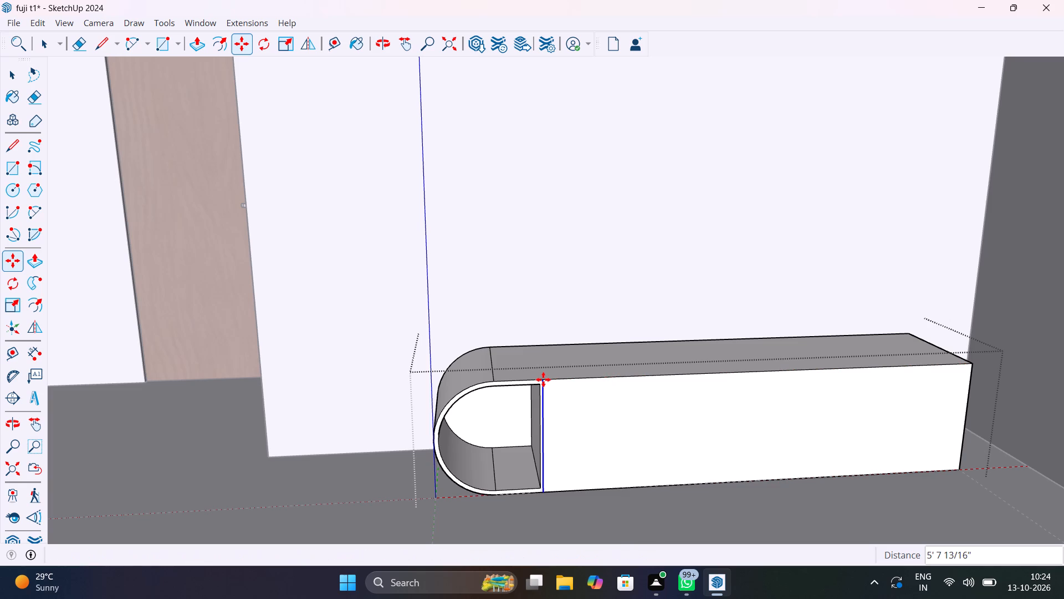
{"action": "key", "text": "space"}
{"action": "left_click", "coordinate": [272, 481]}
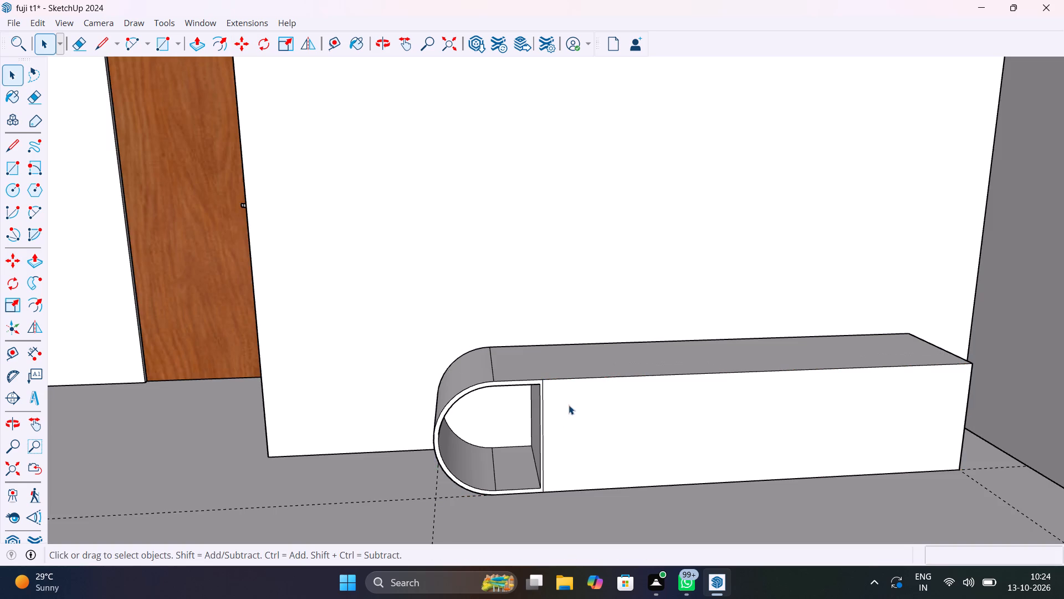
Draw a 5' 7 13/16" by 1' 6" rectangle over the long front face, outside the unit's group.
{"action": "key", "text": "r"}
{"action": "left_click", "coordinate": [544, 382]}
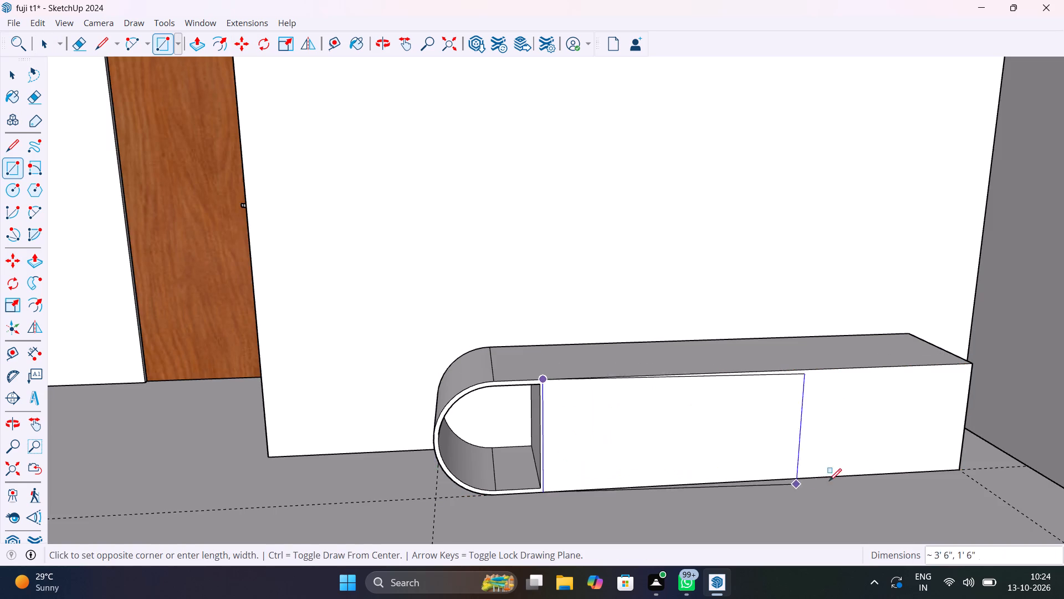
{"action": "left_click", "coordinate": [959, 470]}
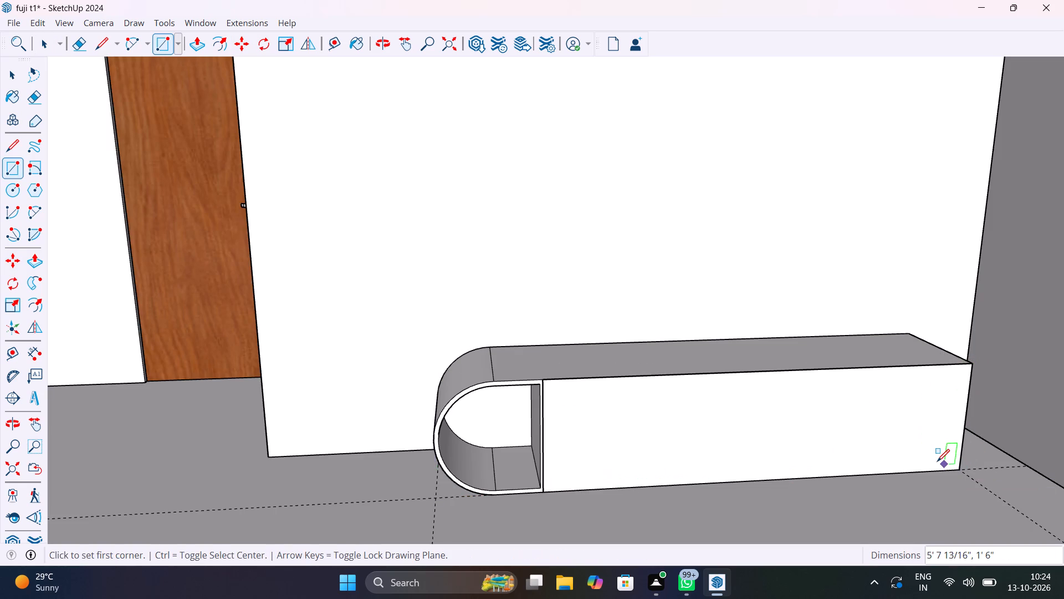
Pull the new front rectangle forward 1" to form a shutter panel.
{"action": "key", "text": "space"}
{"action": "type", "text": "p"}
{"action": "left_click", "coordinate": [922, 435]}
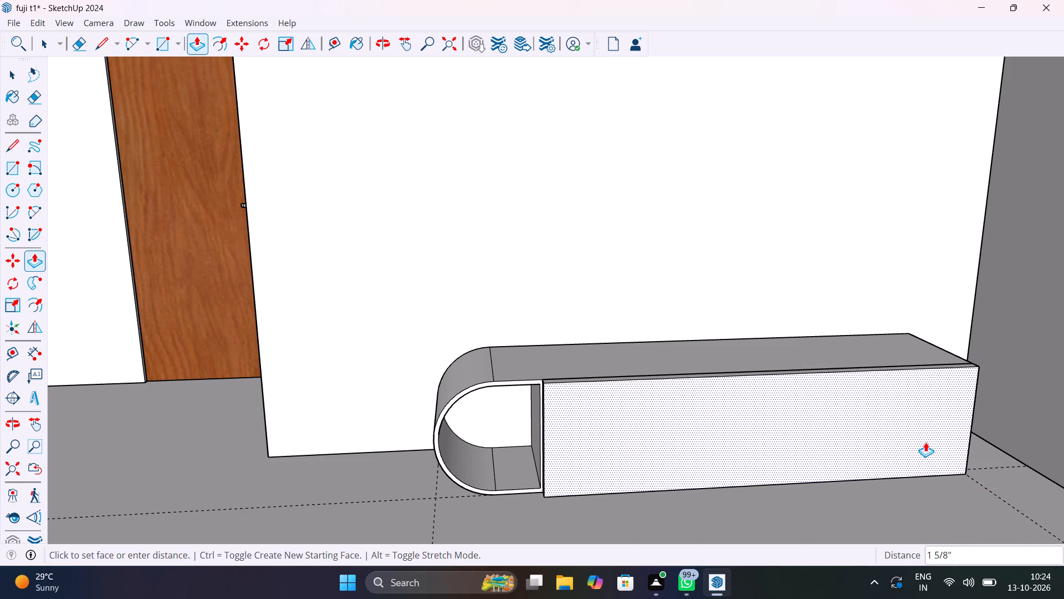
{"action": "type", "text": "1\""}
{"action": "key", "text": "Return"}
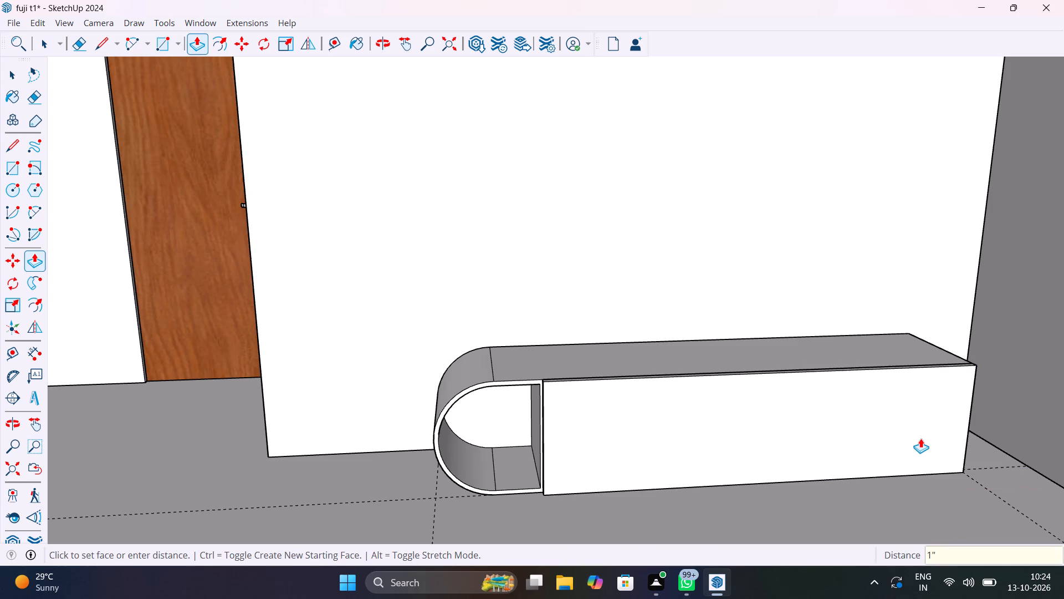
Select all faces and edges of the 1" front panel and make them a group.
{"action": "middle_click_drag", "start_coordinate": [579, 426], "coordinate": [717, 458]}
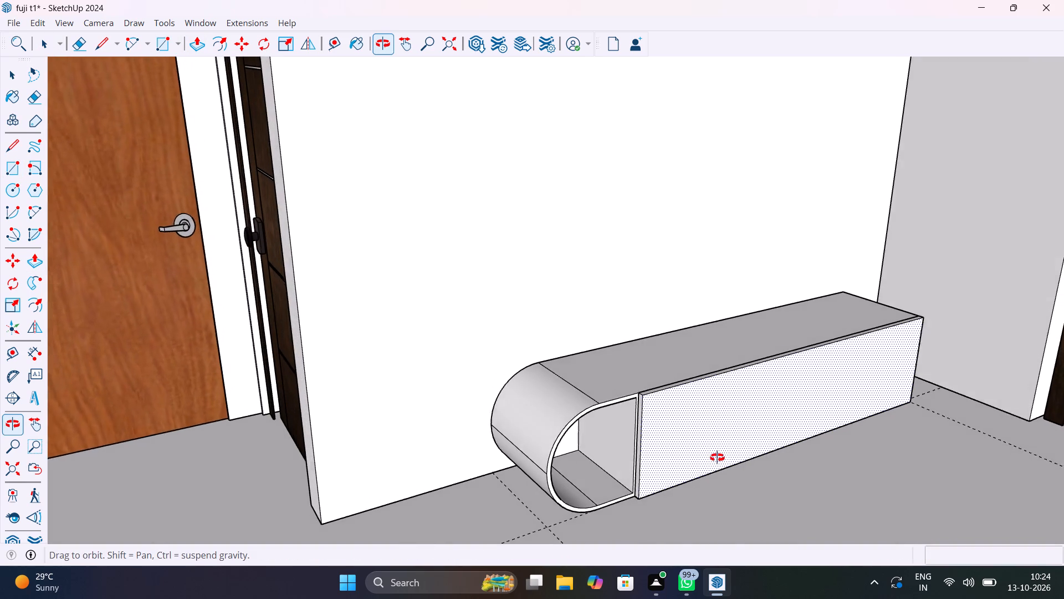
{"action": "middle_click_drag", "start_coordinate": [717, 458], "coordinate": [566, 464]}
{"action": "key", "text": "space"}
{"action": "scroll", "coordinate": [546, 411], "scroll_direction": "up", "scroll_amount": 8}
{"action": "middle_click_drag", "start_coordinate": [574, 435], "coordinate": [582, 437]}
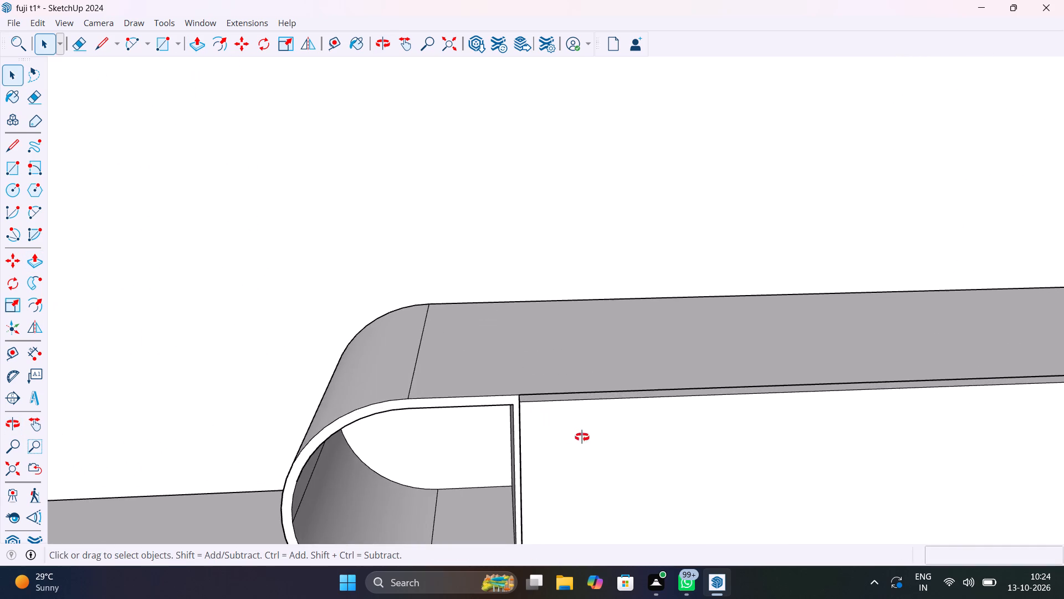
{"action": "middle_click_drag", "start_coordinate": [582, 437], "coordinate": [690, 456]}
{"action": "triple_click", "coordinate": [745, 443]}
{"action": "left_click", "coordinate": [745, 443]}
{"action": "right_click", "coordinate": [745, 442]}
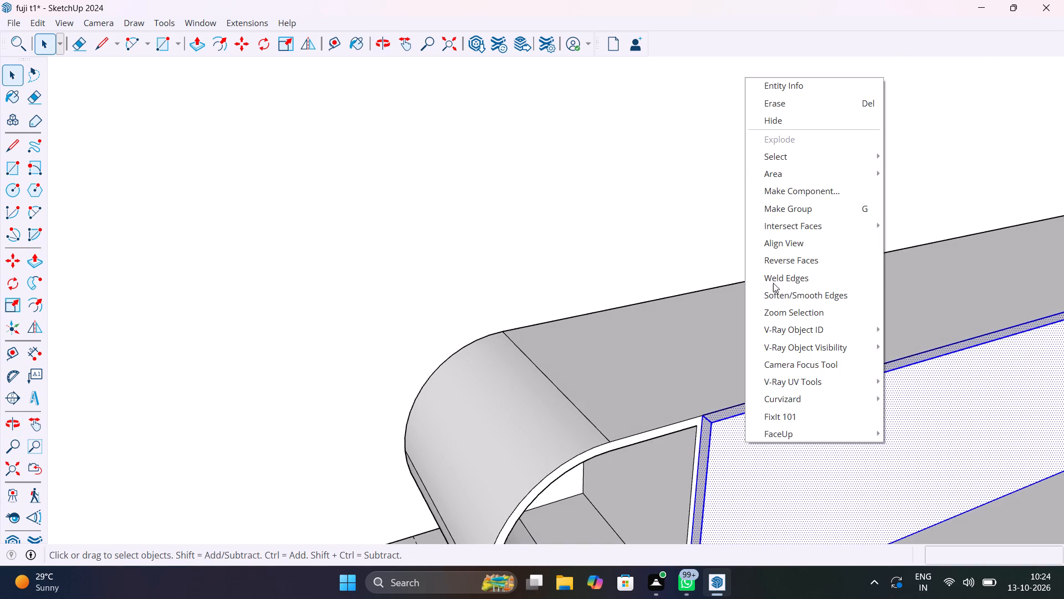
{"action": "left_click", "coordinate": [787, 210]}
{"action": "scroll", "coordinate": [877, 323], "scroll_direction": "down", "scroll_amount": 12}
{"action": "middle_click_drag", "start_coordinate": [917, 435], "coordinate": [879, 432]}
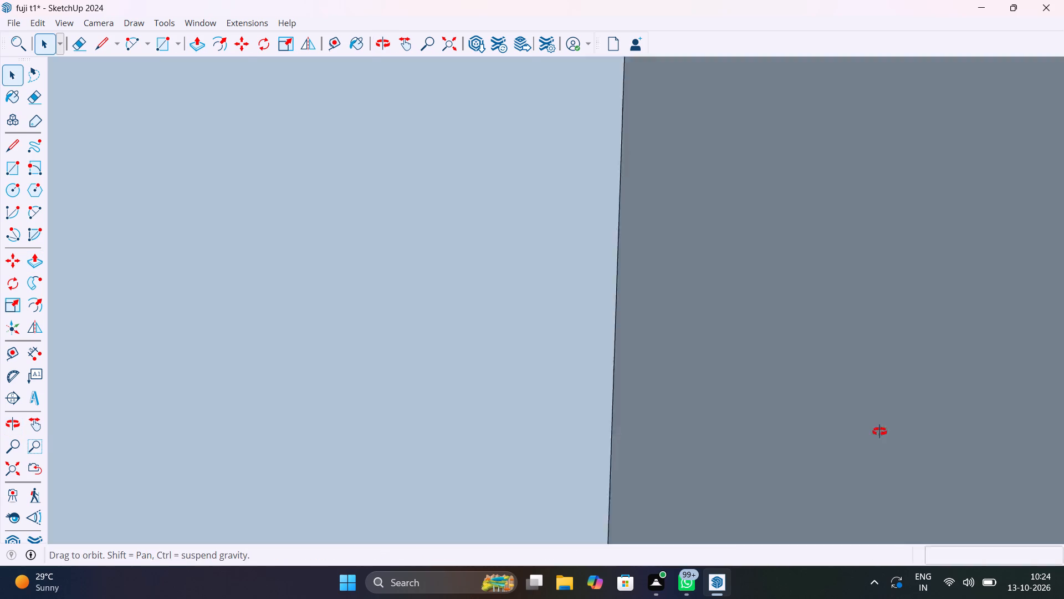
{"action": "middle_click_drag", "start_coordinate": [879, 432], "coordinate": [720, 384]}
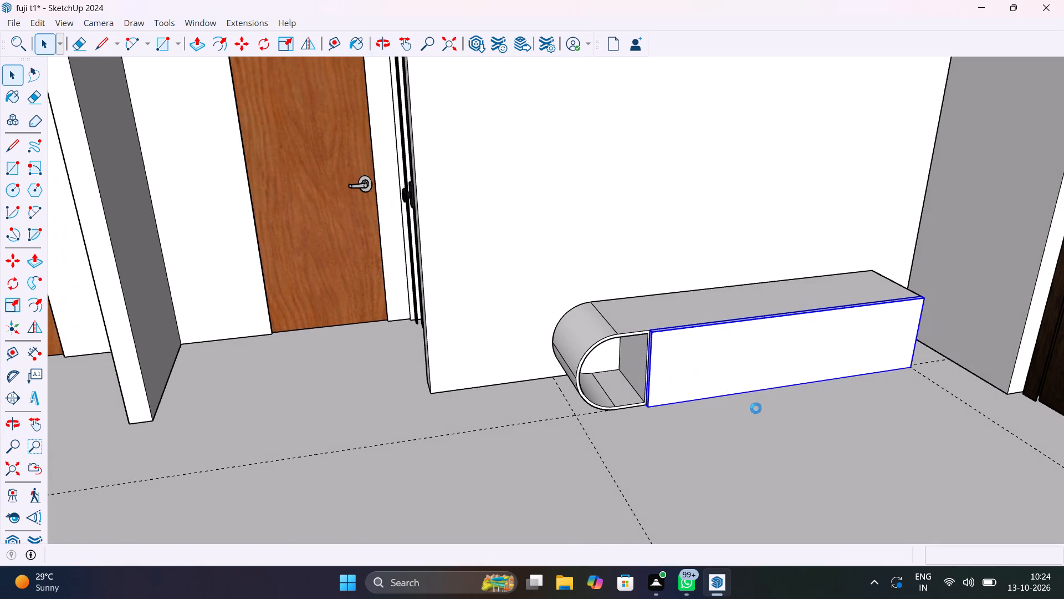
Inside the front panel's group, copy the square end's vertical front edge 5' 7 13/16" onto the edge beside the niche.
{"action": "double_click", "coordinate": [777, 344]}
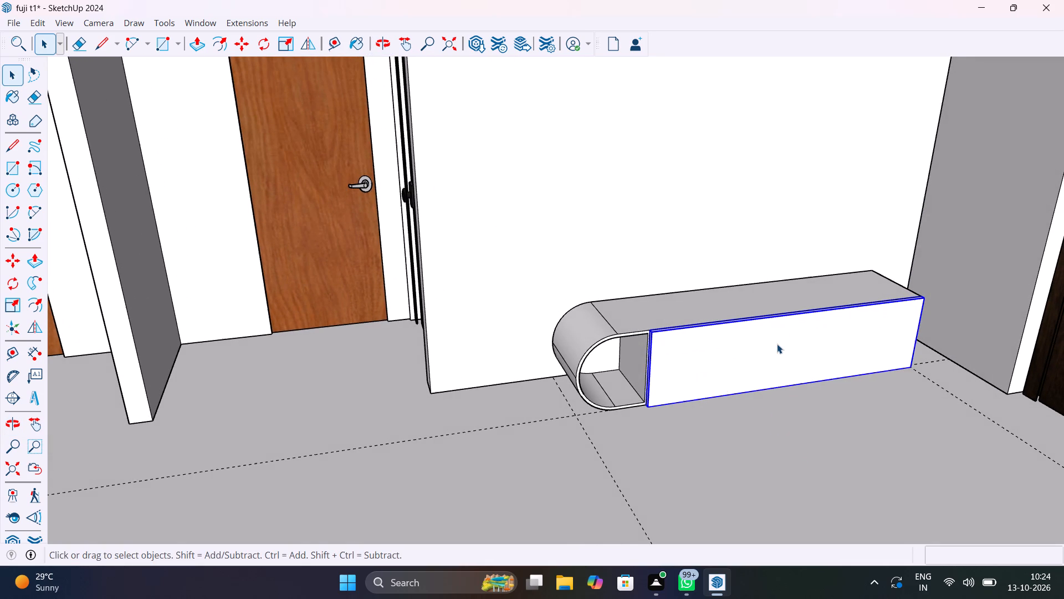
{"action": "double_click", "coordinate": [777, 344]}
{"action": "scroll", "coordinate": [777, 344], "scroll_direction": "up", "scroll_amount": 6}
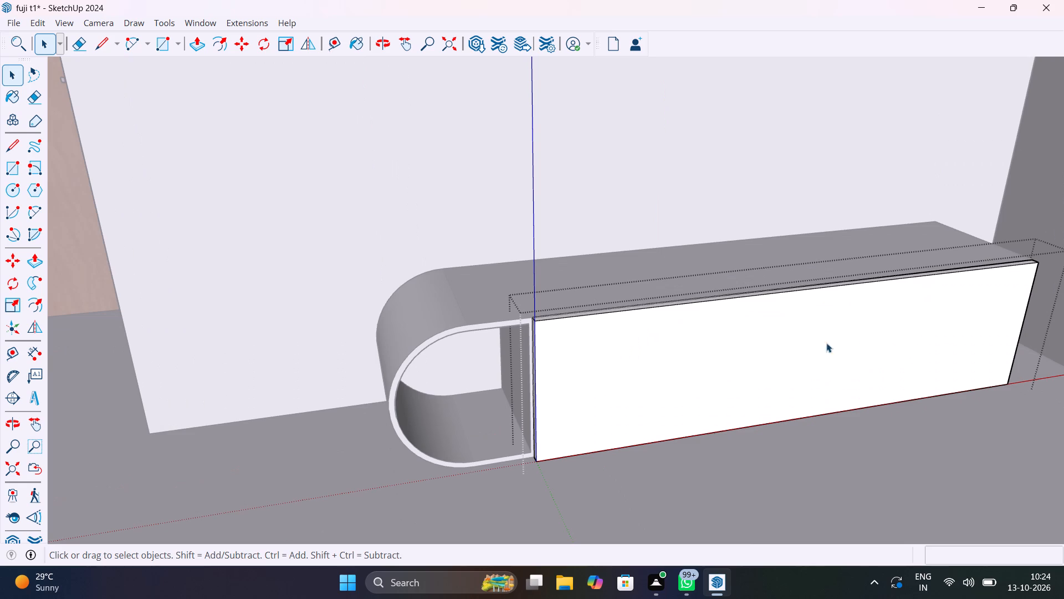
{"action": "middle_click_drag", "start_coordinate": [939, 406], "coordinate": [918, 404]}
{"action": "middle_click_drag", "start_coordinate": [918, 404], "coordinate": [684, 388]}
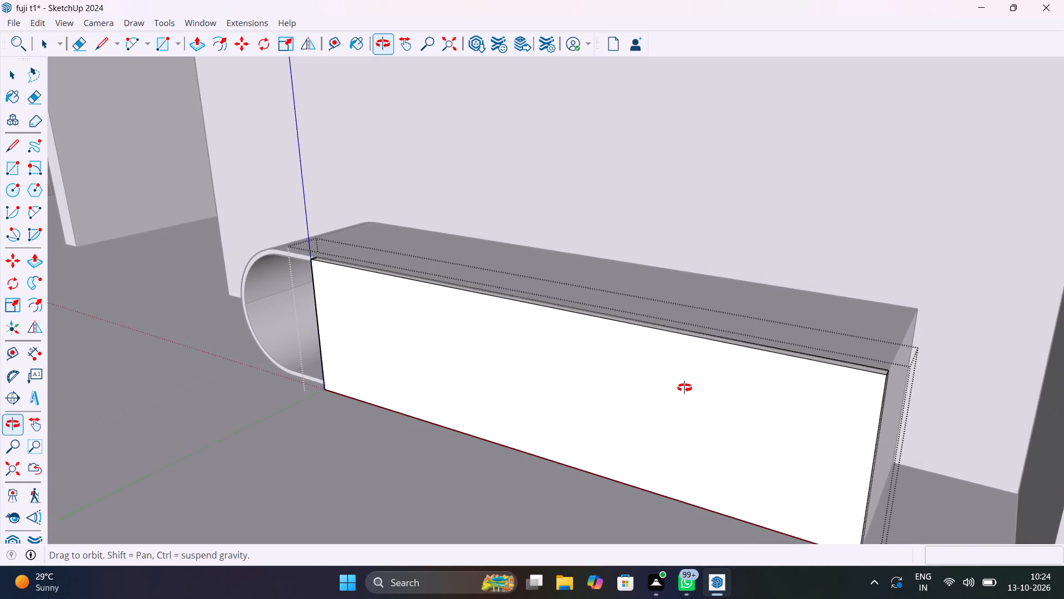
{"action": "middle_click_drag", "start_coordinate": [684, 388], "coordinate": [755, 400]}
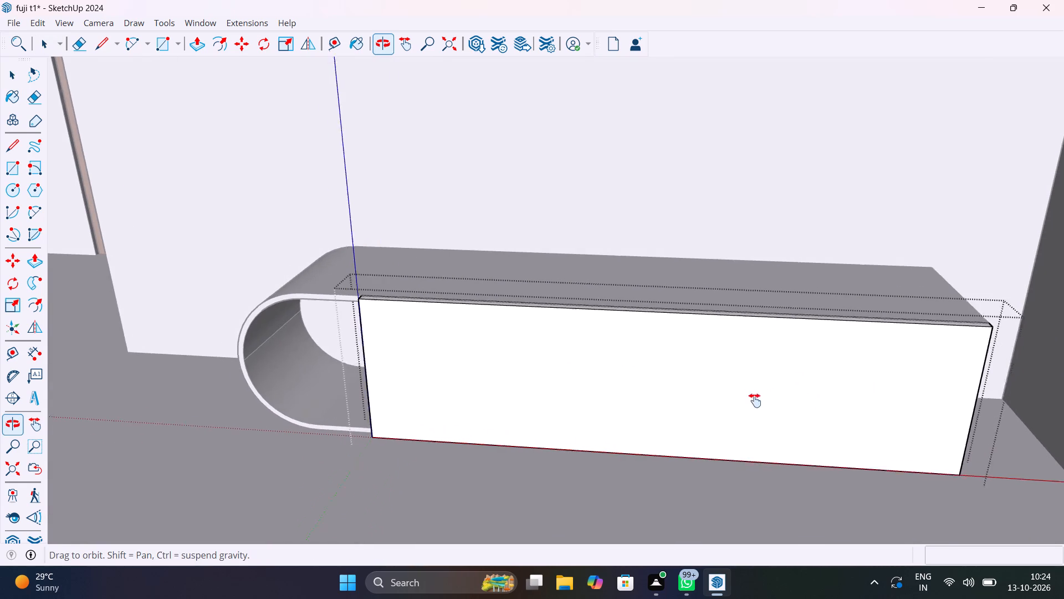
{"action": "middle_click_drag", "start_coordinate": [755, 400], "coordinate": [720, 399]}
{"action": "left_click", "coordinate": [919, 362]}
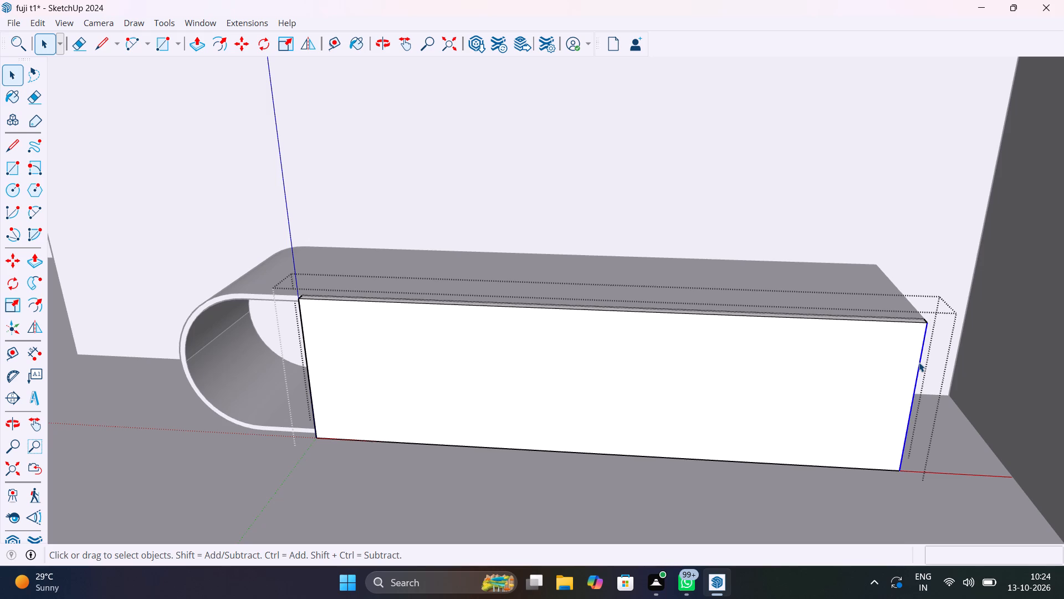
{"action": "key", "text": "m"}
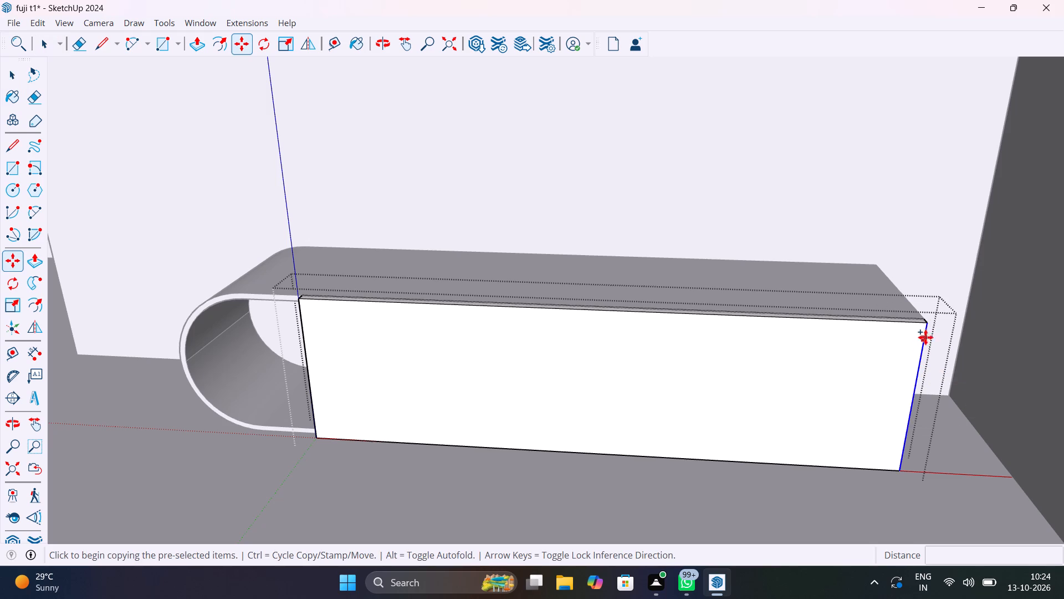
{"action": "left_click", "coordinate": [926, 326]}
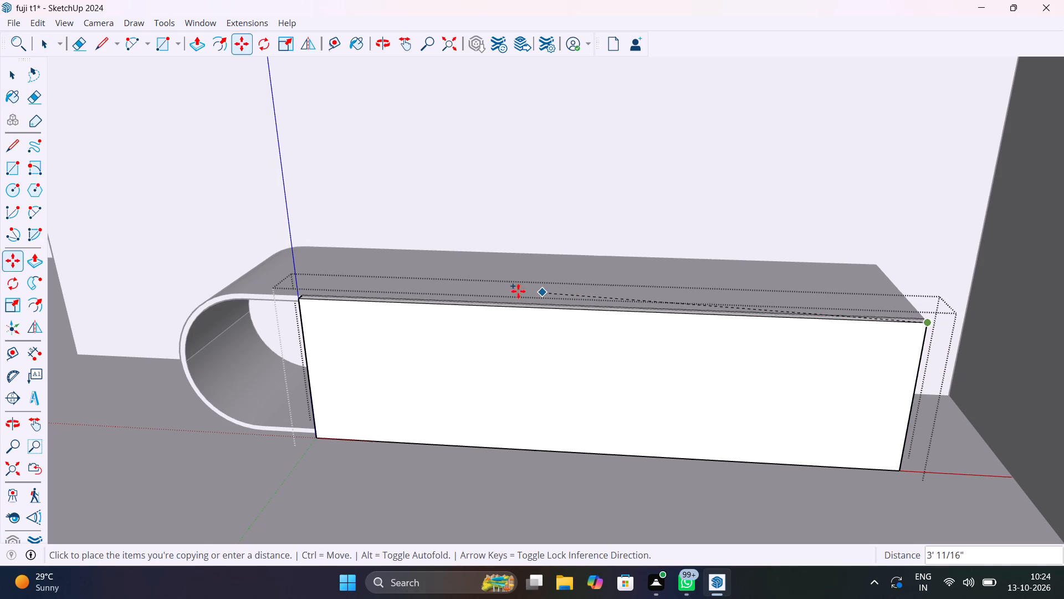
{"action": "left_click", "coordinate": [303, 303]}
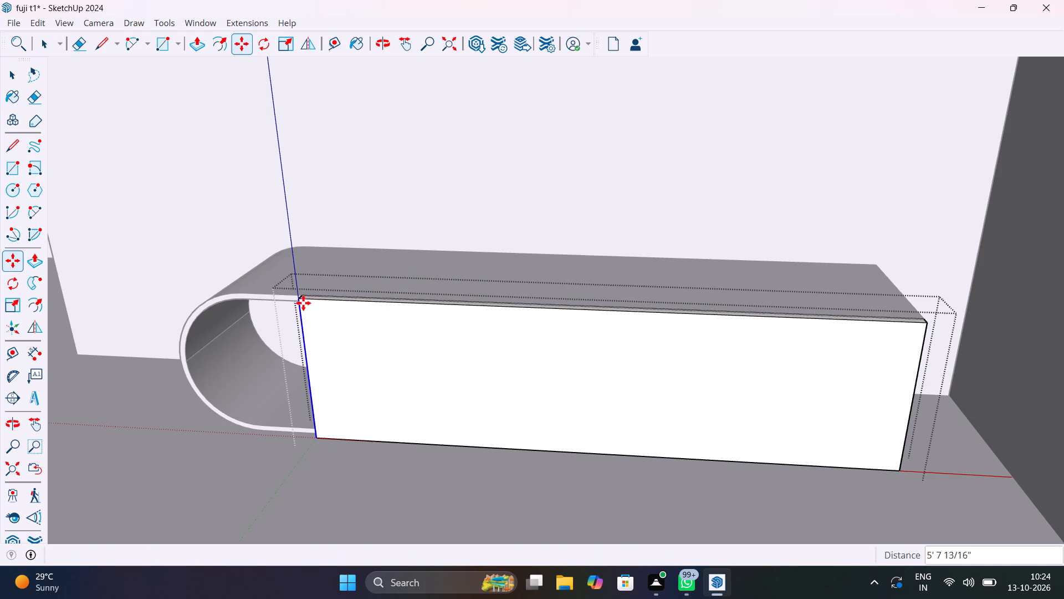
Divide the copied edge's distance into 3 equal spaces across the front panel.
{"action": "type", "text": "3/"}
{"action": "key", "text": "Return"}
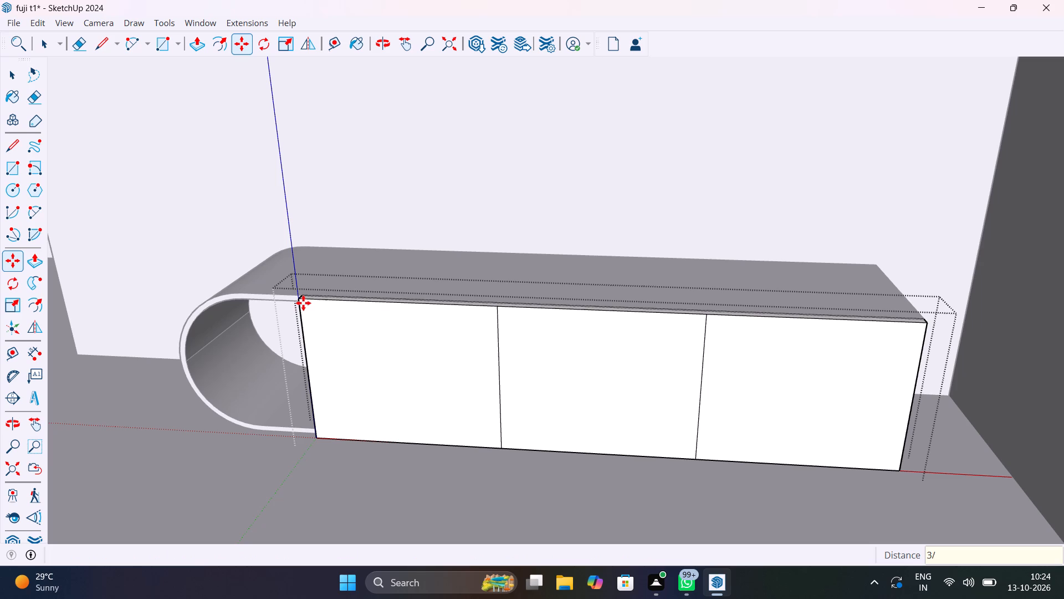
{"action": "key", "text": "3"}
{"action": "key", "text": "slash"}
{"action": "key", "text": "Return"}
Divide the copied edge's distance into 4 equal spaces to mark four shutters on the front panel.
{"action": "type", "text": "4/"}
{"action": "key", "text": "Return"}
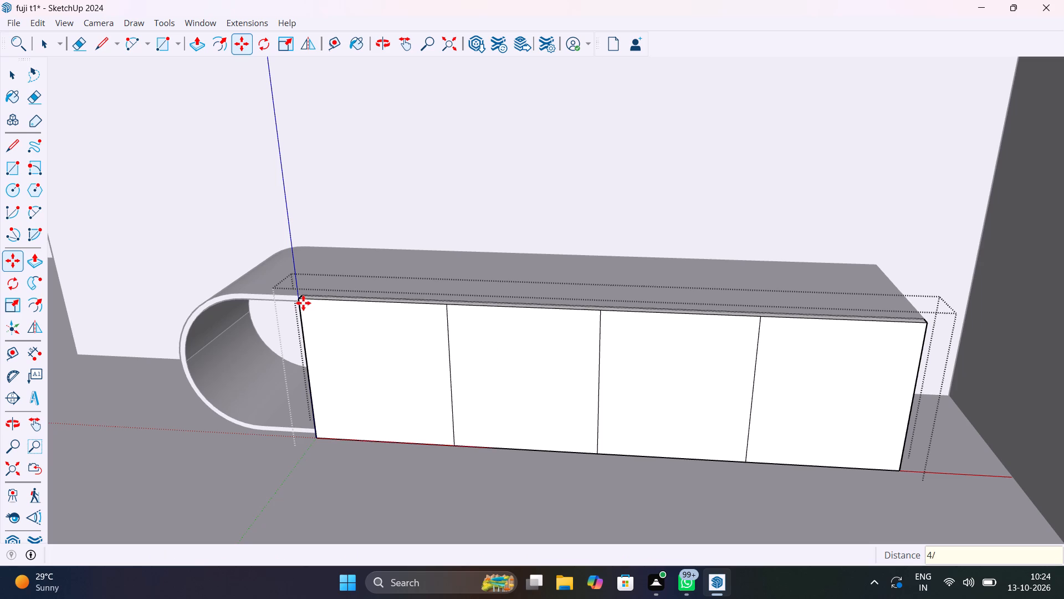
Copy the three vertical division lines of the front panel 4 mm toward the square end.
{"action": "key", "text": "space"}
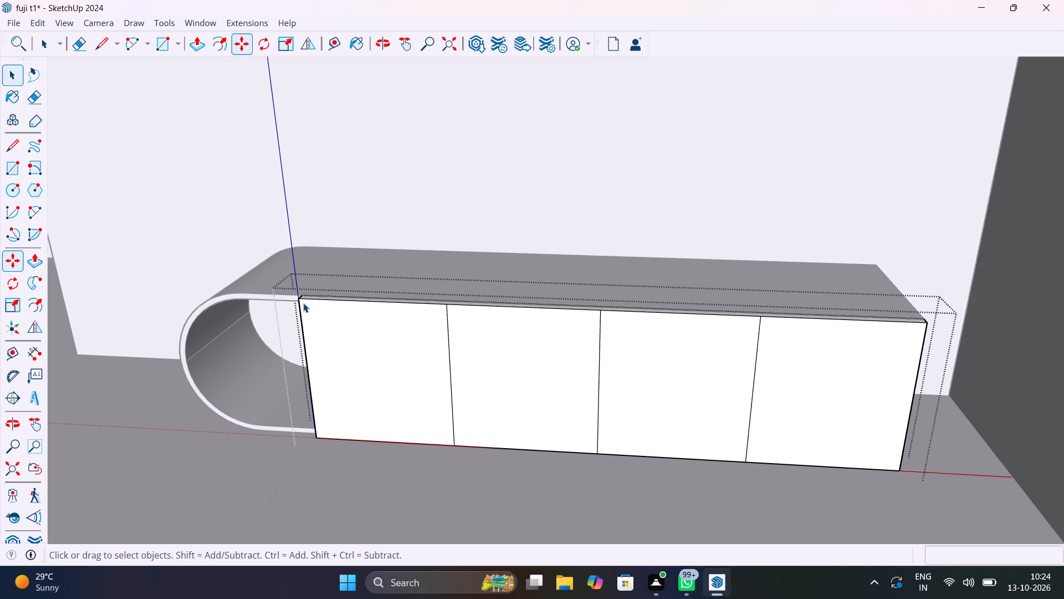
{"action": "left_click", "coordinate": [447, 333]}
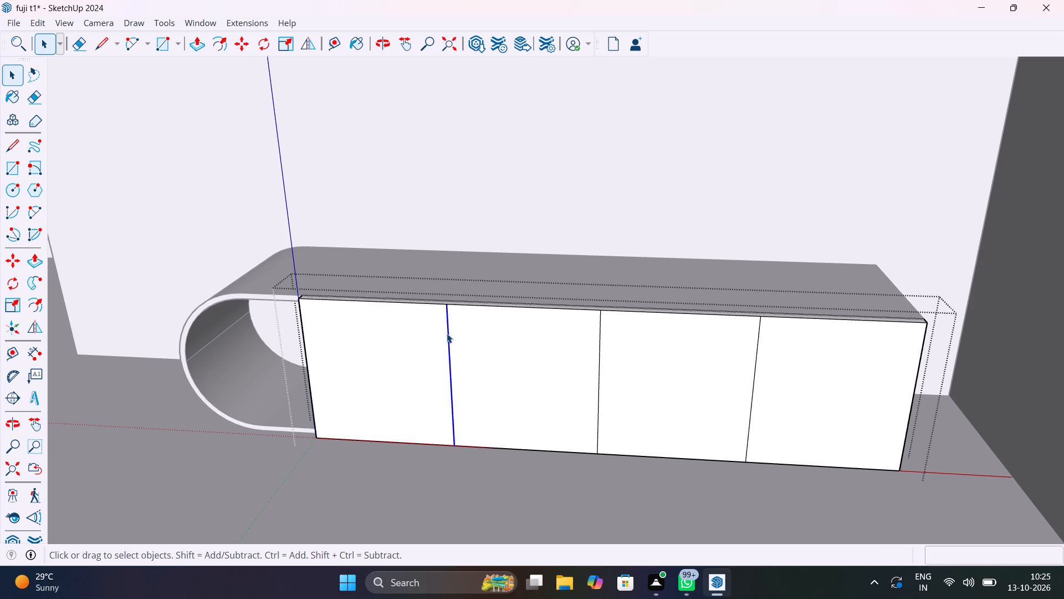
{"action": "left_click", "coordinate": [598, 341], "text": "shift"}
{"action": "left_click", "coordinate": [755, 359], "text": "shift"}
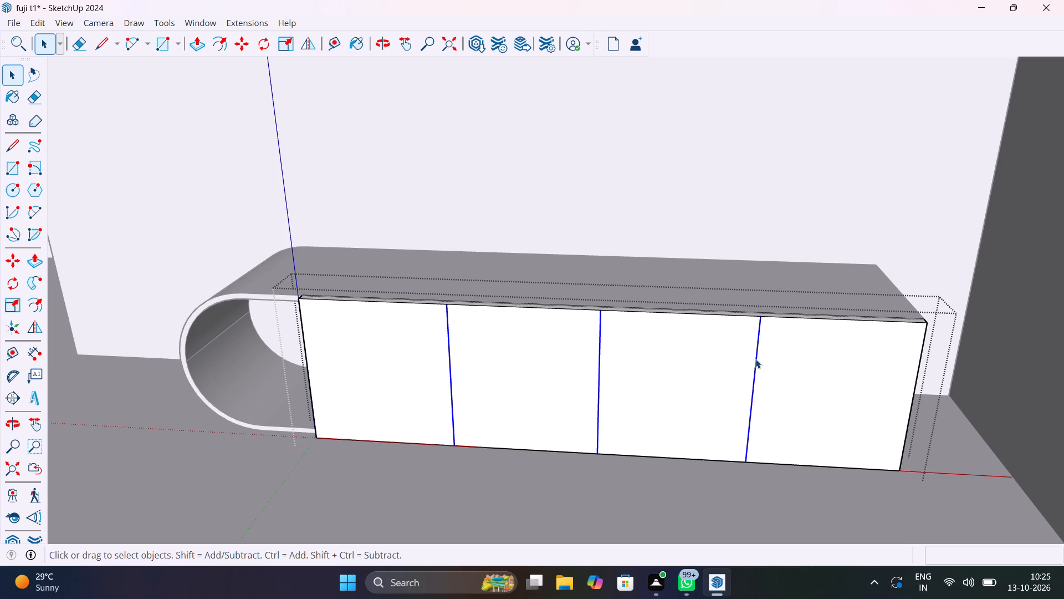
{"action": "key", "text": "m"}
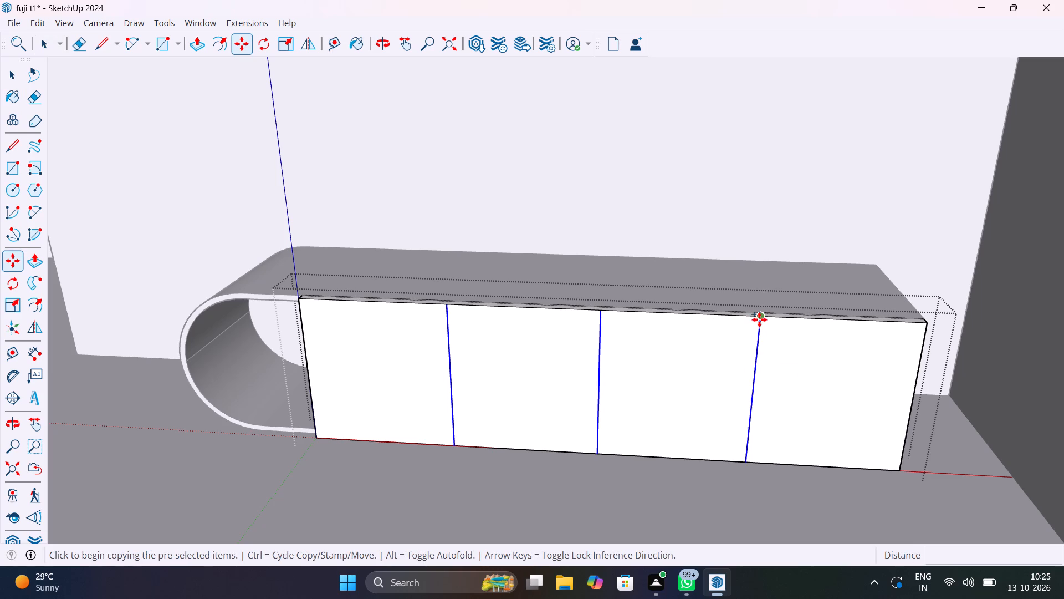
{"action": "left_click", "coordinate": [759, 319]}
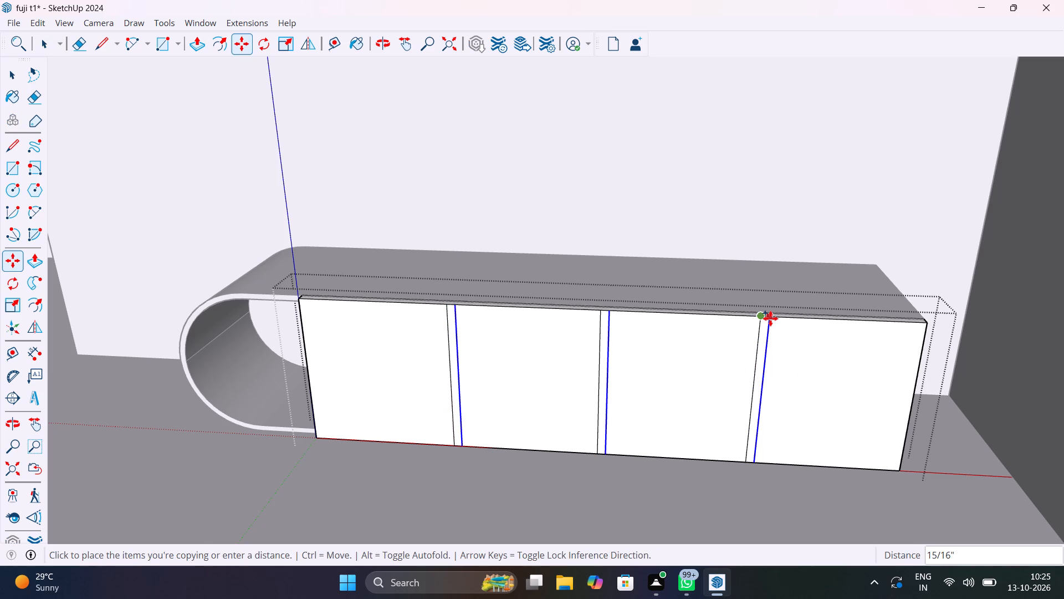
{"action": "type", "text": "4mm"}
{"action": "key", "text": "Return"}
Copy the three offset lines 8 mm back toward the niche to form 8 mm gap strips between shutters.
{"action": "scroll", "coordinate": [767, 316], "scroll_direction": "up", "scroll_amount": 4}
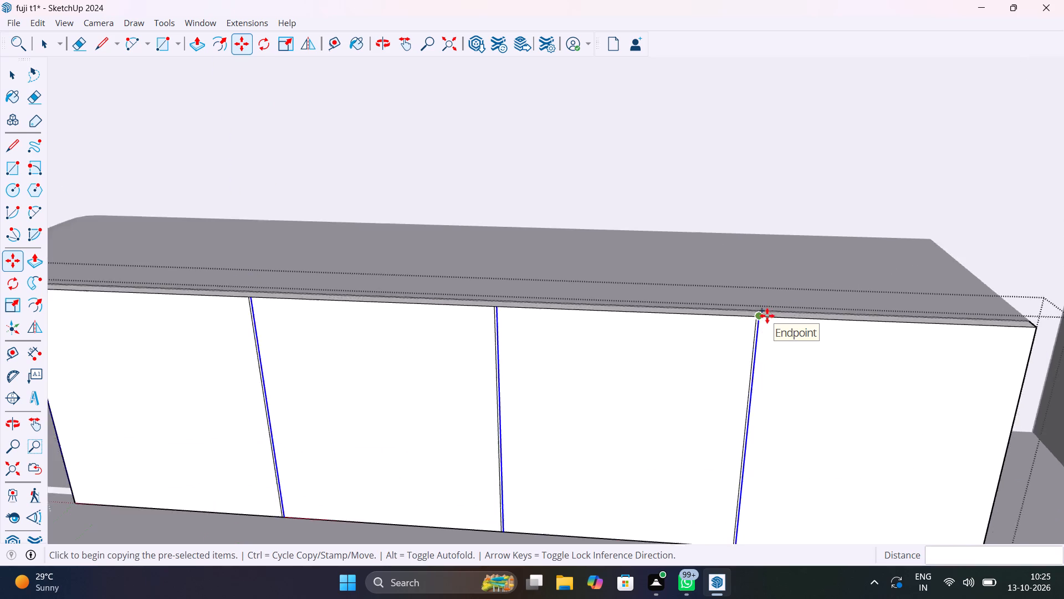
{"action": "scroll", "coordinate": [767, 316], "scroll_direction": "up", "scroll_amount": 7}
{"action": "left_click", "coordinate": [756, 316]}
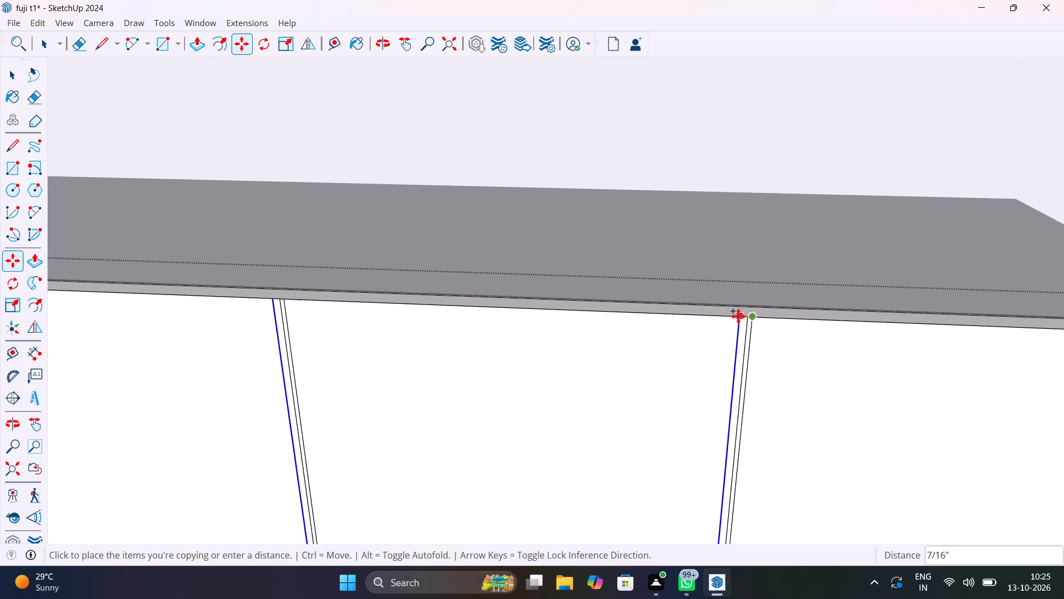
{"action": "type", "text": "8mm"}
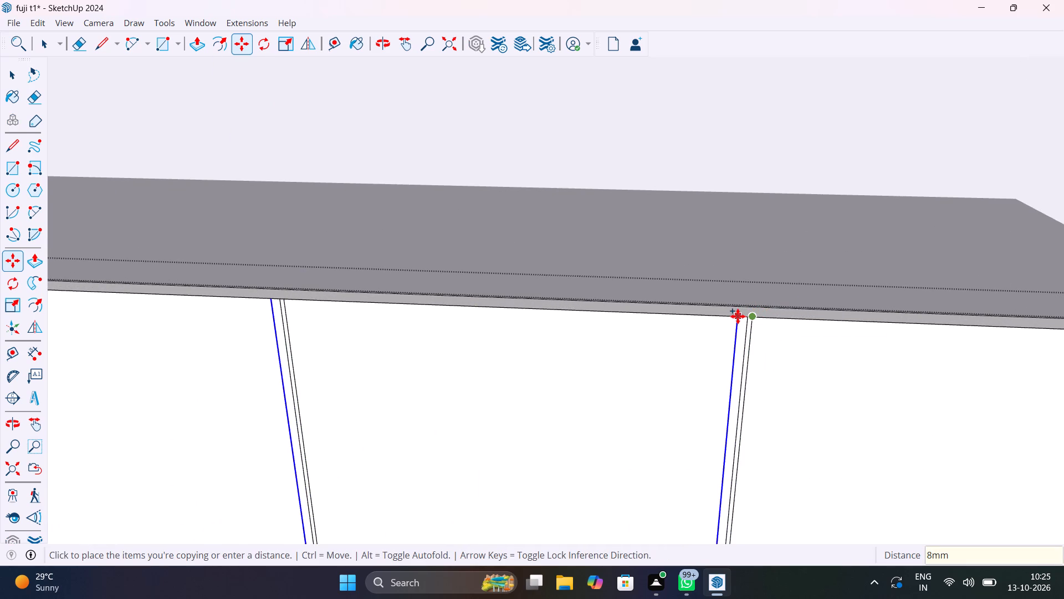
{"action": "key", "text": "Return"}
Delete the original middle line inside each of the three 8 mm gap strips.
{"action": "key", "text": "space"}
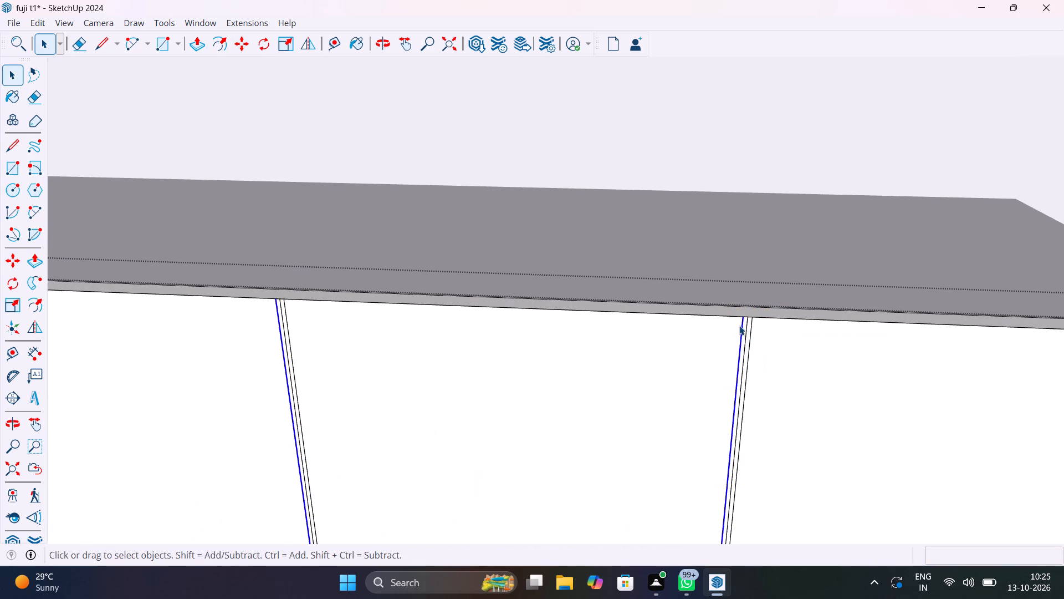
{"action": "left_click", "coordinate": [746, 331]}
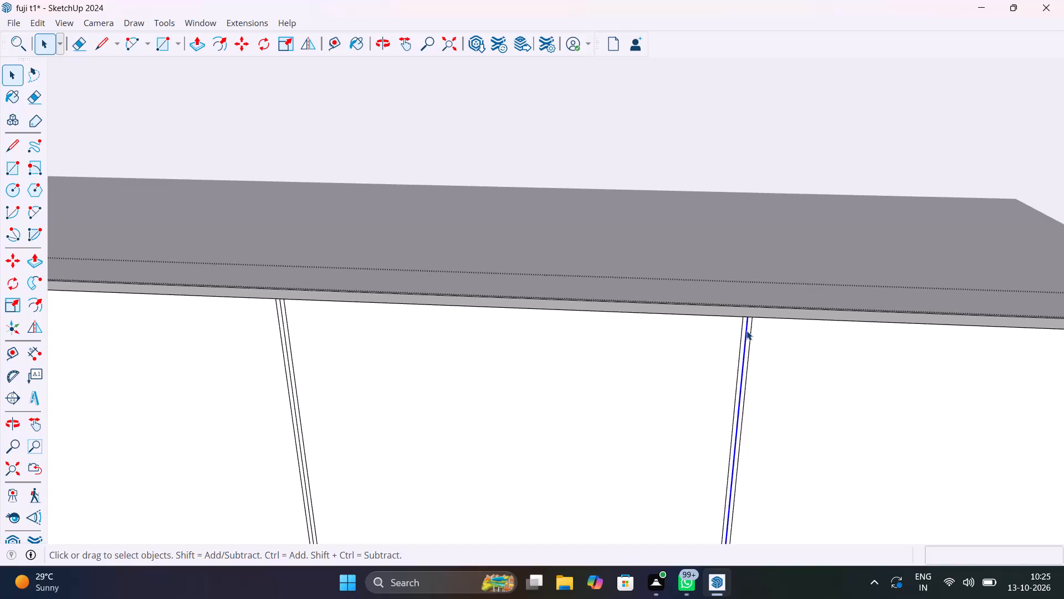
{"action": "key", "text": "Delete"}
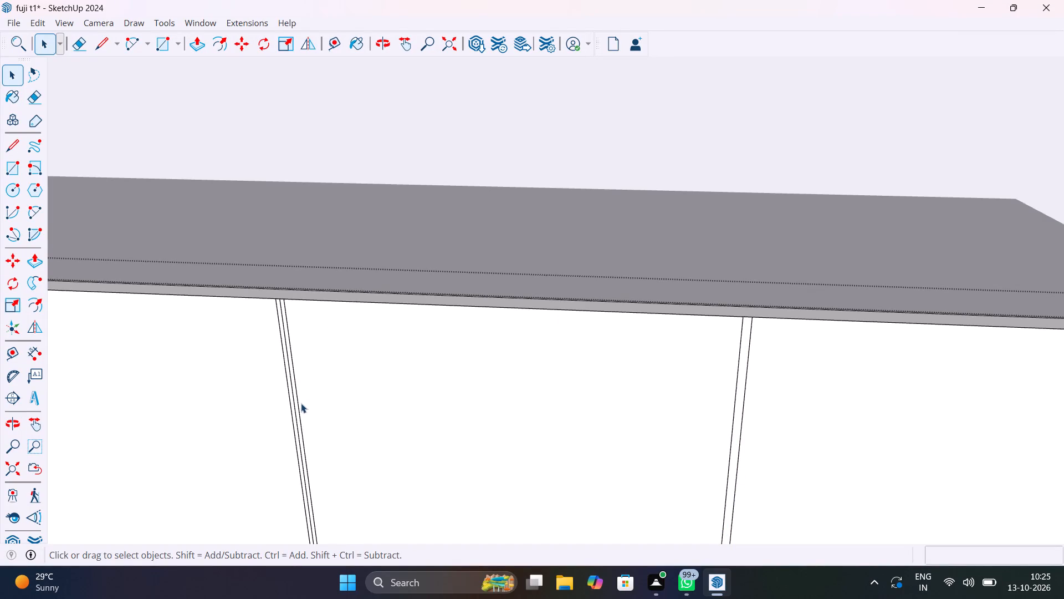
{"action": "left_click", "coordinate": [290, 373]}
{"action": "key", "text": "Delete"}
{"action": "scroll", "coordinate": [287, 342], "scroll_direction": "down", "scroll_amount": 14}
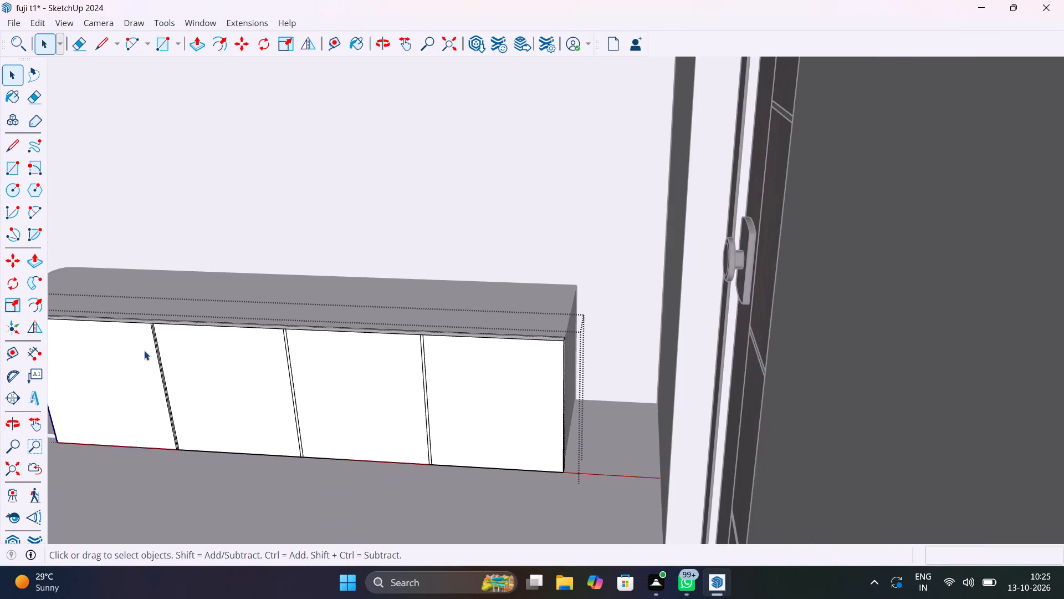
{"action": "scroll", "coordinate": [152, 336], "scroll_direction": "up", "scroll_amount": 17}
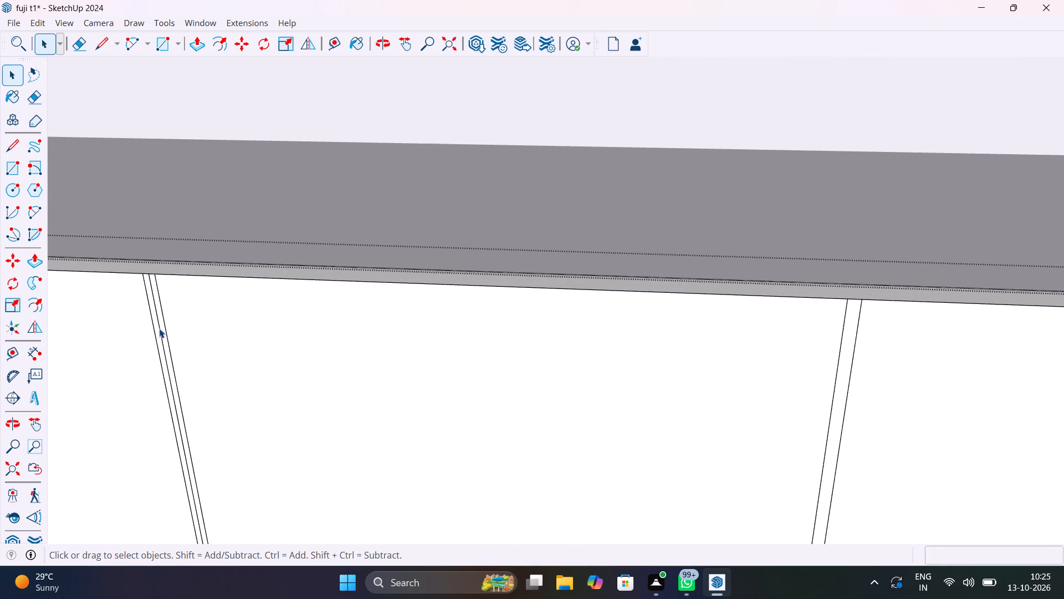
{"action": "left_click", "coordinate": [159, 328]}
{"action": "key", "text": "Delete"}
{"action": "scroll", "coordinate": [159, 328], "scroll_direction": "down", "scroll_amount": 15}
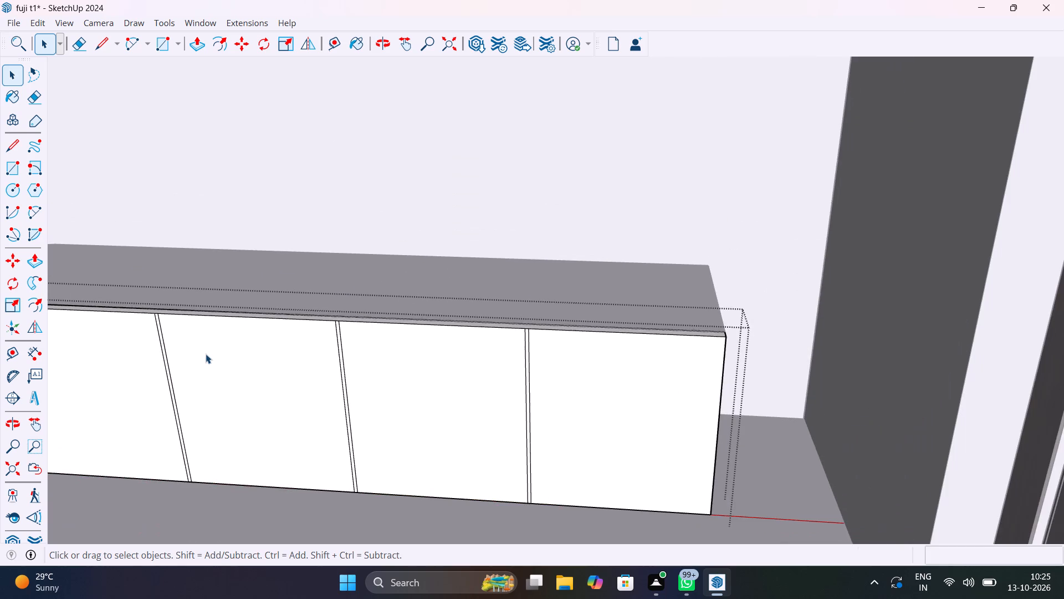
Push the 8 mm gap strip nearest the rounded niche 1" back into the front panel.
{"action": "middle_click_drag", "start_coordinate": [206, 354], "coordinate": [660, 374], "text": "shift"}
{"action": "scroll", "coordinate": [622, 344], "scroll_direction": "up", "scroll_amount": 2}
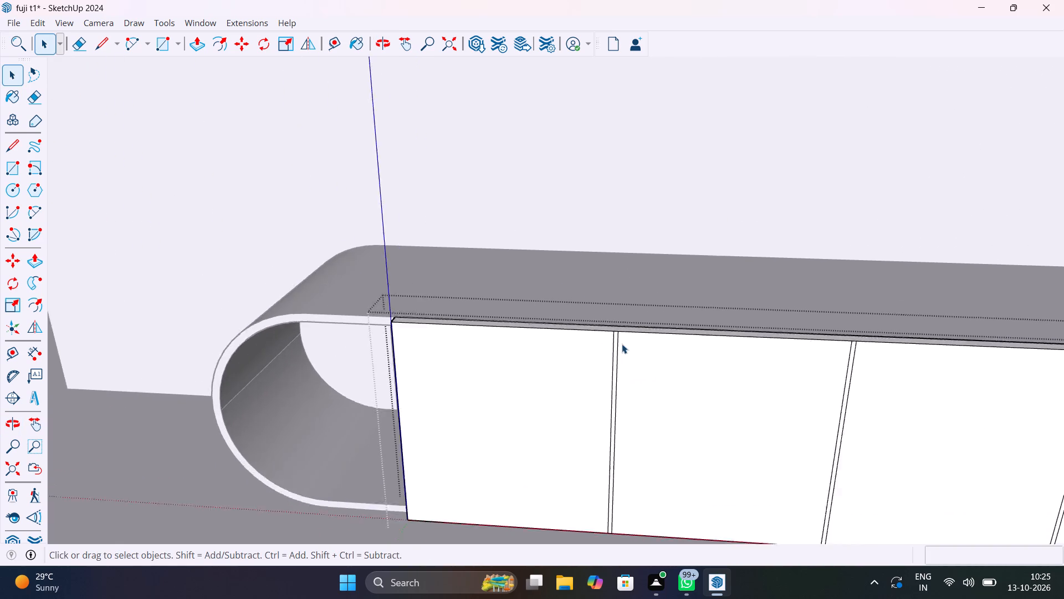
{"action": "scroll", "coordinate": [622, 344], "scroll_direction": "up", "scroll_amount": 17}
{"action": "key", "text": "p"}
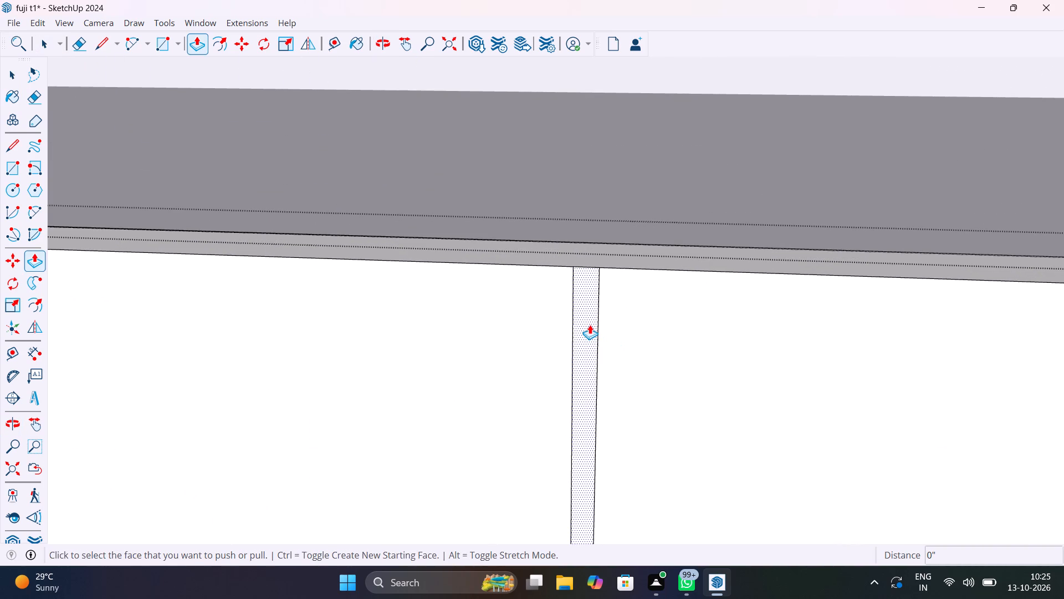
{"action": "left_click", "coordinate": [590, 324]}
{"action": "left_click", "coordinate": [592, 246]}
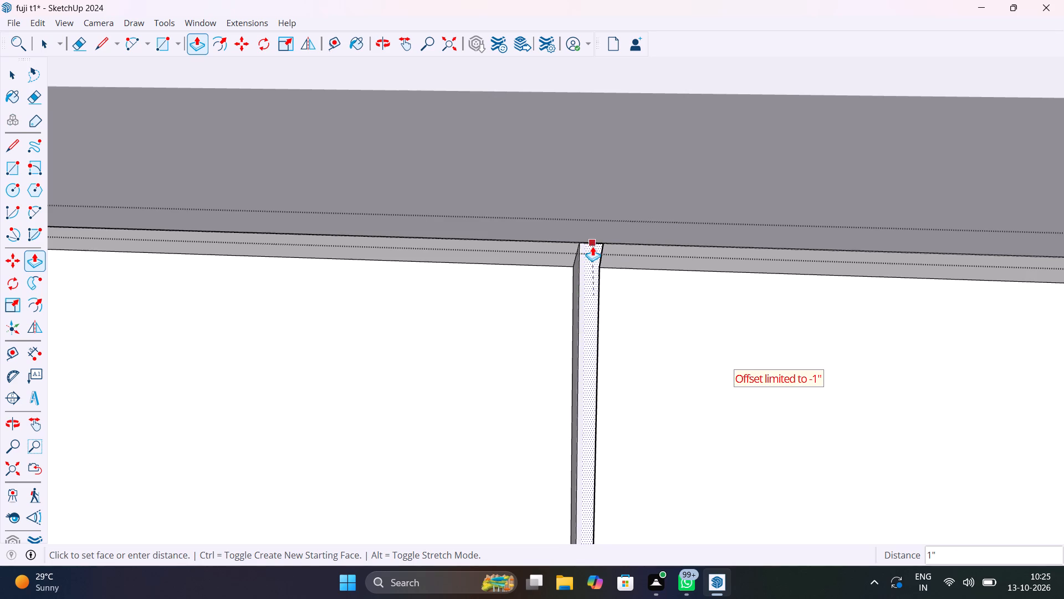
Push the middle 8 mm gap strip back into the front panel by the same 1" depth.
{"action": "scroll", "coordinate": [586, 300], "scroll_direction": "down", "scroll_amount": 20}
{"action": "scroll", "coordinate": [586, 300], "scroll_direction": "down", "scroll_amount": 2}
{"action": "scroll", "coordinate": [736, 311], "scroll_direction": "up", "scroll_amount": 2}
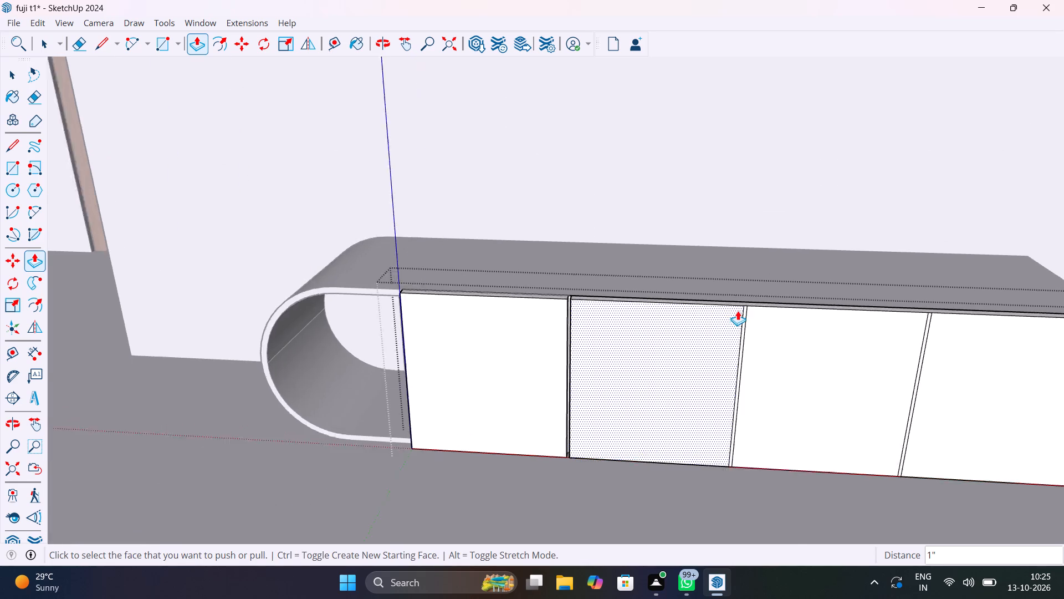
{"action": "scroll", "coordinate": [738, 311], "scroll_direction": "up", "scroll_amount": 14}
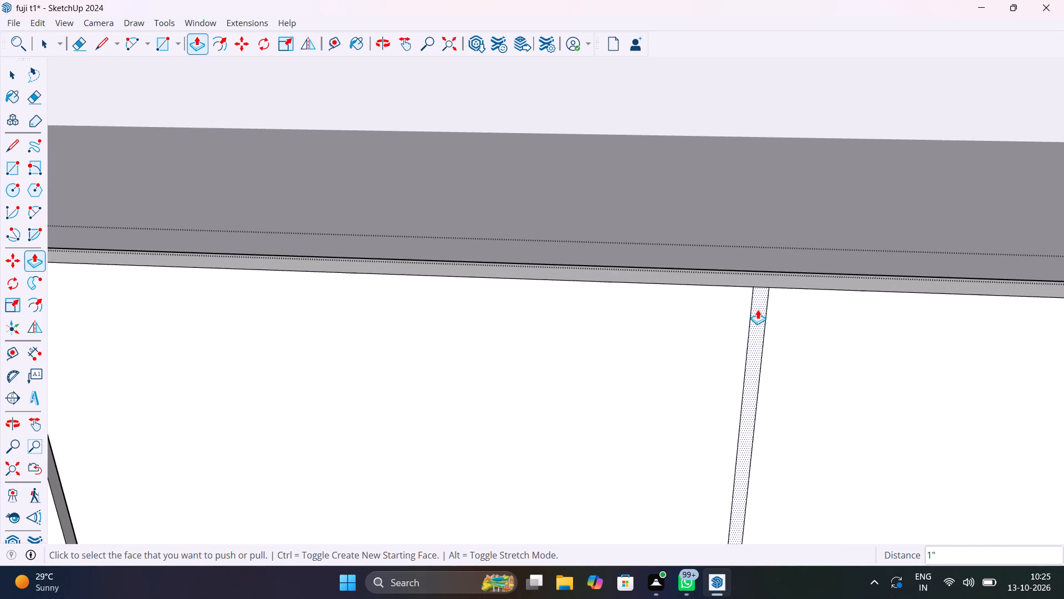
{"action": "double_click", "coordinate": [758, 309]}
Push the gap strip nearest the square end 1" back into the front panel, undoing the wrong attempts.
{"action": "scroll", "coordinate": [758, 309], "scroll_direction": "down", "scroll_amount": 20}
{"action": "scroll", "coordinate": [758, 309], "scroll_direction": "down", "scroll_amount": 2}
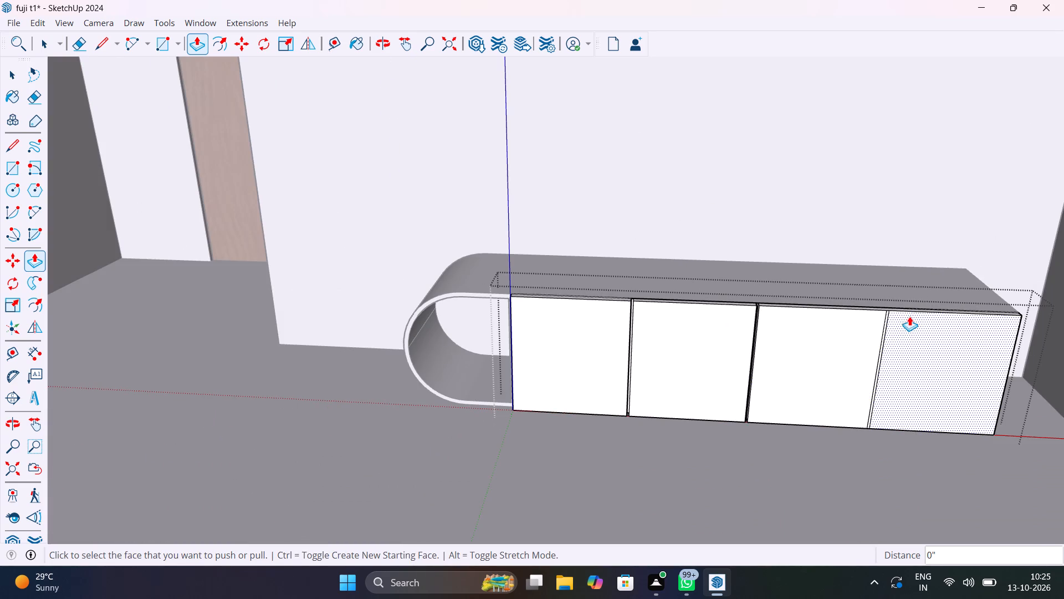
{"action": "scroll", "coordinate": [893, 324], "scroll_direction": "up", "scroll_amount": 20}
{"action": "scroll", "coordinate": [893, 324], "scroll_direction": "up", "scroll_amount": 2}
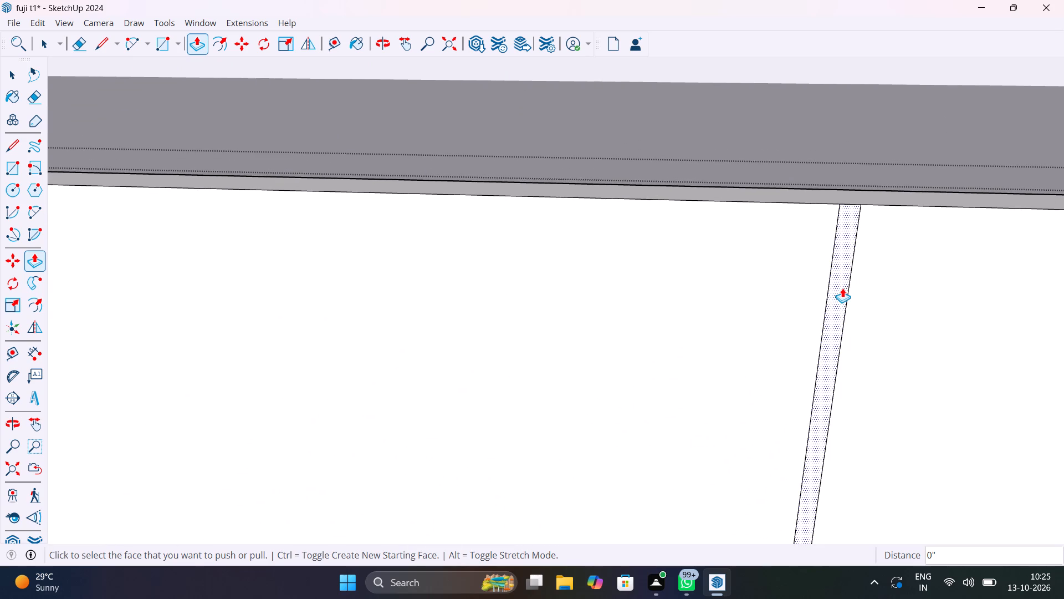
{"action": "double_click", "coordinate": [842, 288]}
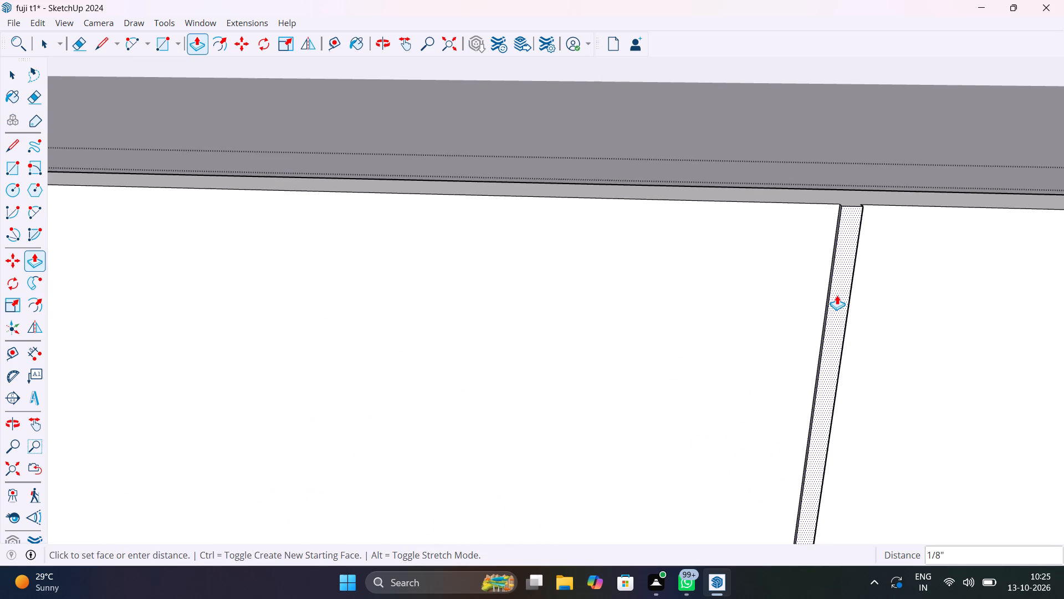
{"action": "key", "text": "ctrl+z"}
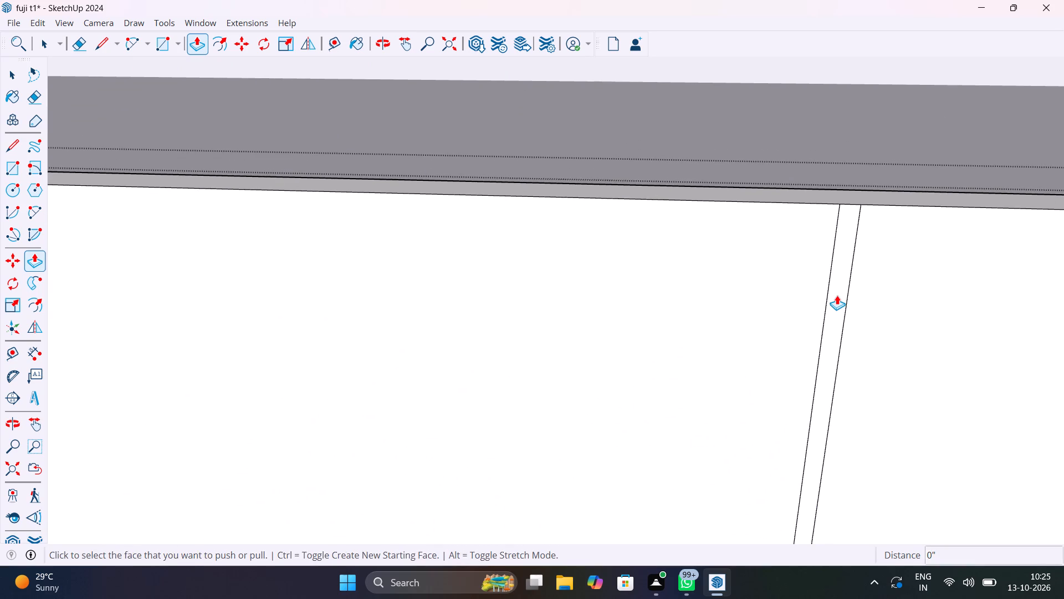
{"action": "double_click", "coordinate": [837, 295]}
{"action": "key", "text": "ctrl+z"}
{"action": "left_click", "coordinate": [837, 296]}
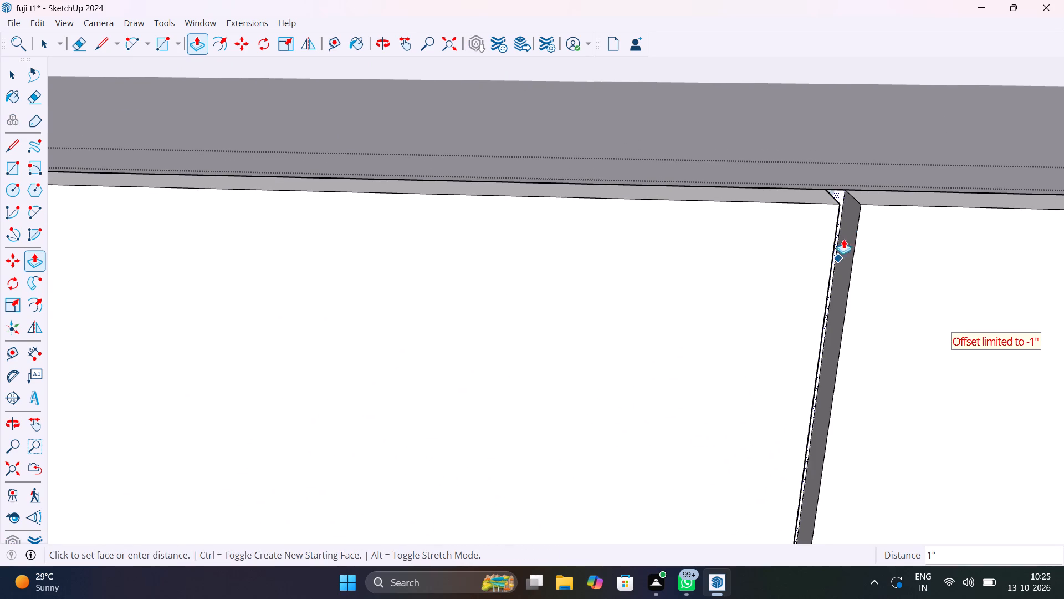
{"action": "left_click", "coordinate": [844, 198]}
{"action": "scroll", "coordinate": [866, 270], "scroll_direction": "down", "scroll_amount": 13}
{"action": "key", "text": "space"}
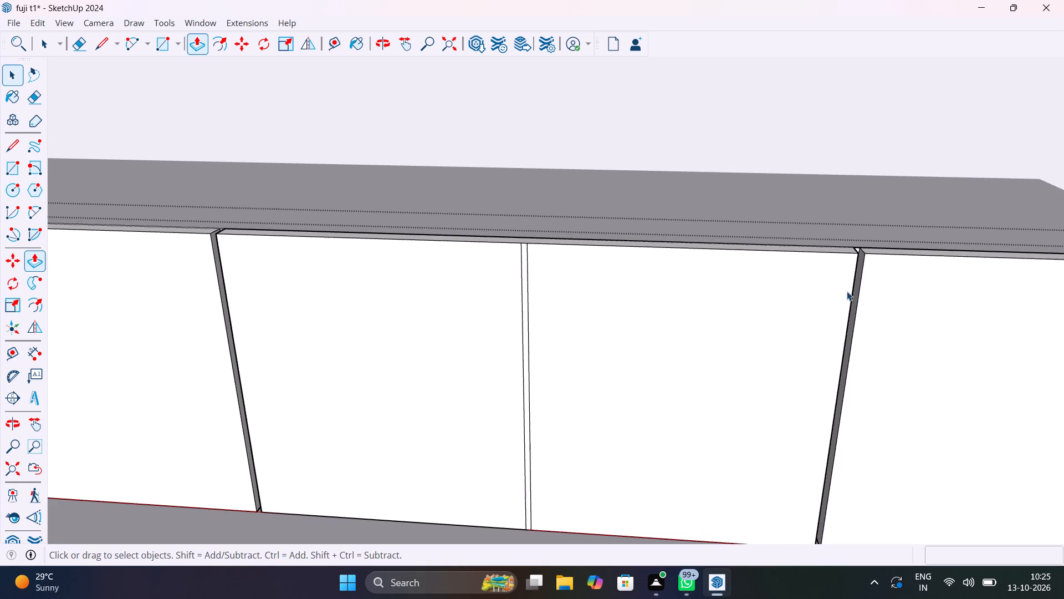
Push the middle gap strip back through the front panel by the same 1" depth and leave group editing.
{"action": "scroll", "coordinate": [821, 293], "scroll_direction": "down", "scroll_amount": 12}
{"action": "scroll", "coordinate": [703, 279], "scroll_direction": "up", "scroll_amount": 15}
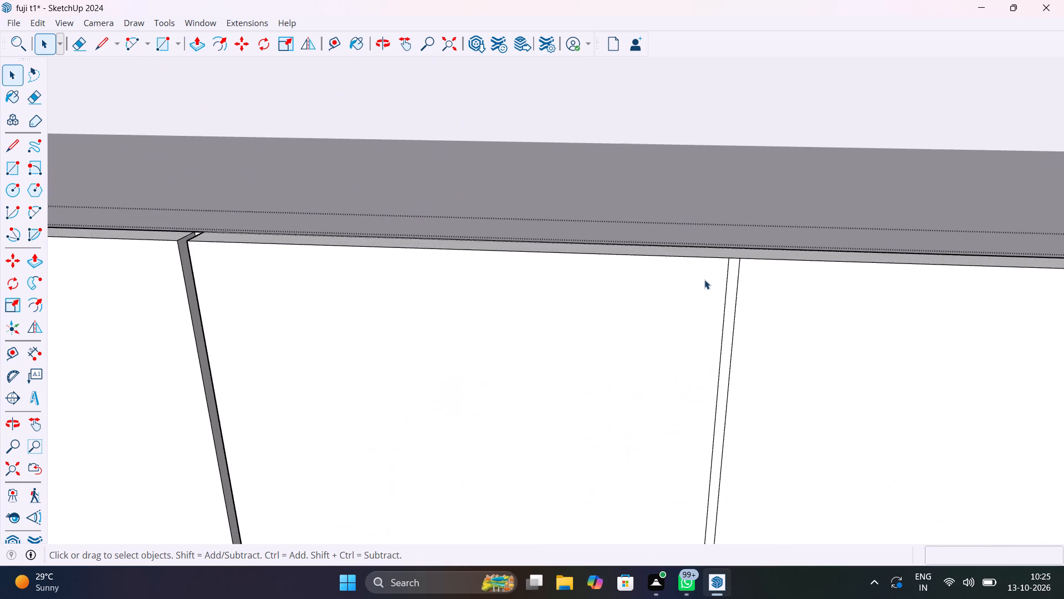
{"action": "scroll", "coordinate": [718, 277], "scroll_direction": "up", "scroll_amount": 6}
{"action": "key", "text": "p"}
{"action": "left_click", "coordinate": [746, 286]}
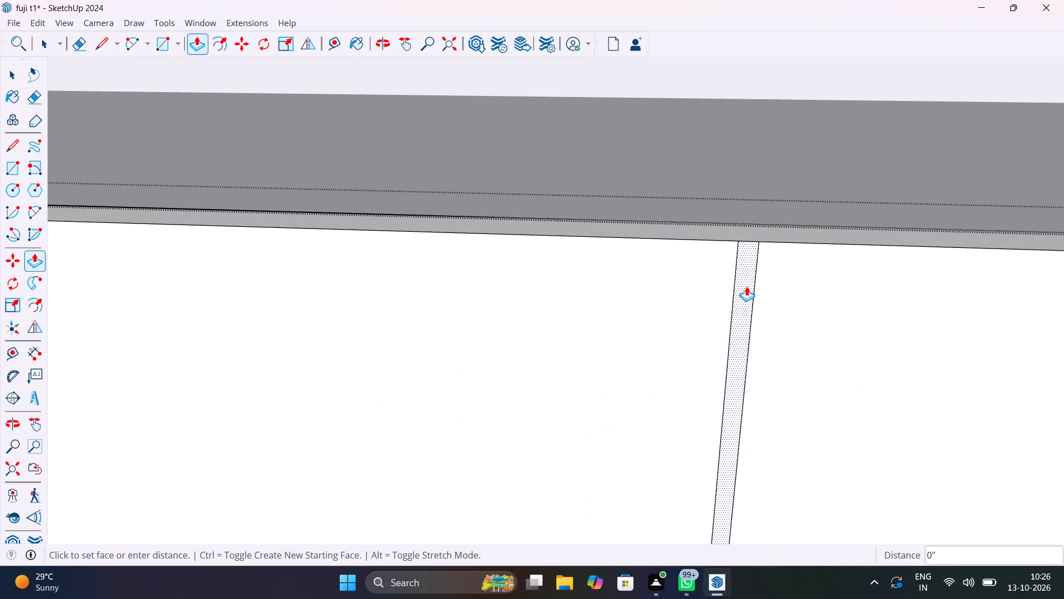
{"action": "double_click", "coordinate": [746, 286]}
{"action": "scroll", "coordinate": [747, 307], "scroll_direction": "down", "scroll_amount": 20}
{"action": "scroll", "coordinate": [747, 307], "scroll_direction": "down", "scroll_amount": 7}
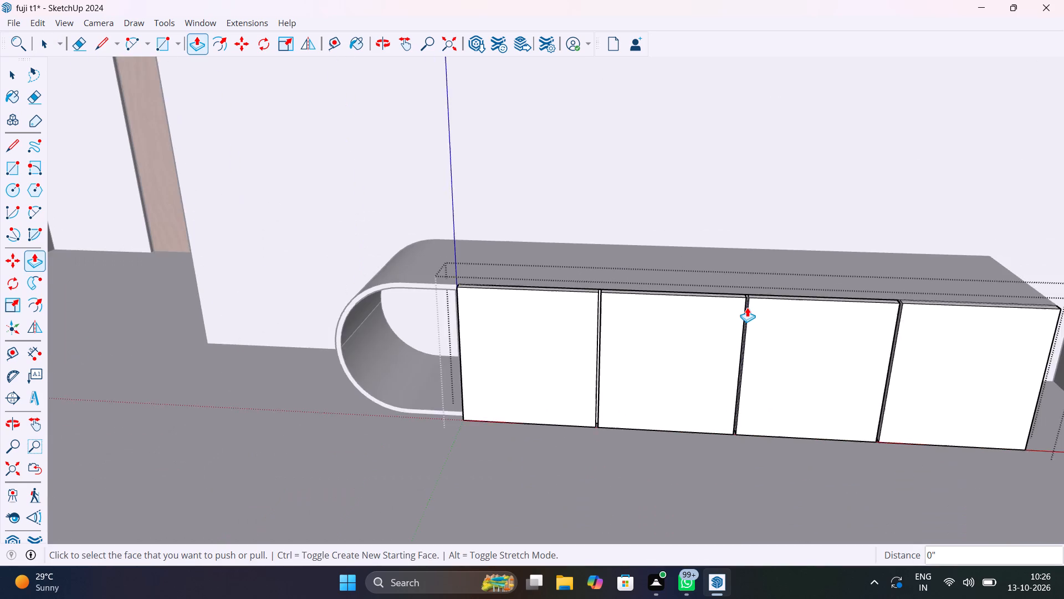
{"action": "key", "text": "space"}
{"action": "scroll", "coordinate": [757, 323], "scroll_direction": "down", "scroll_amount": 7}
{"action": "middle_click_drag", "start_coordinate": [746, 379], "coordinate": [756, 378]}
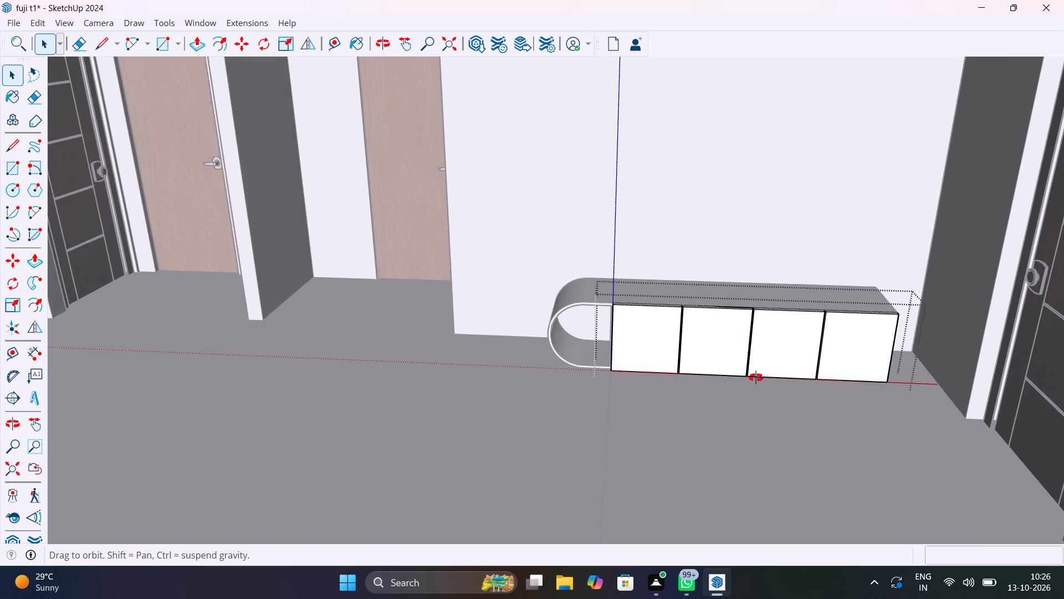
{"action": "middle_click_drag", "start_coordinate": [756, 378], "coordinate": [786, 351]}
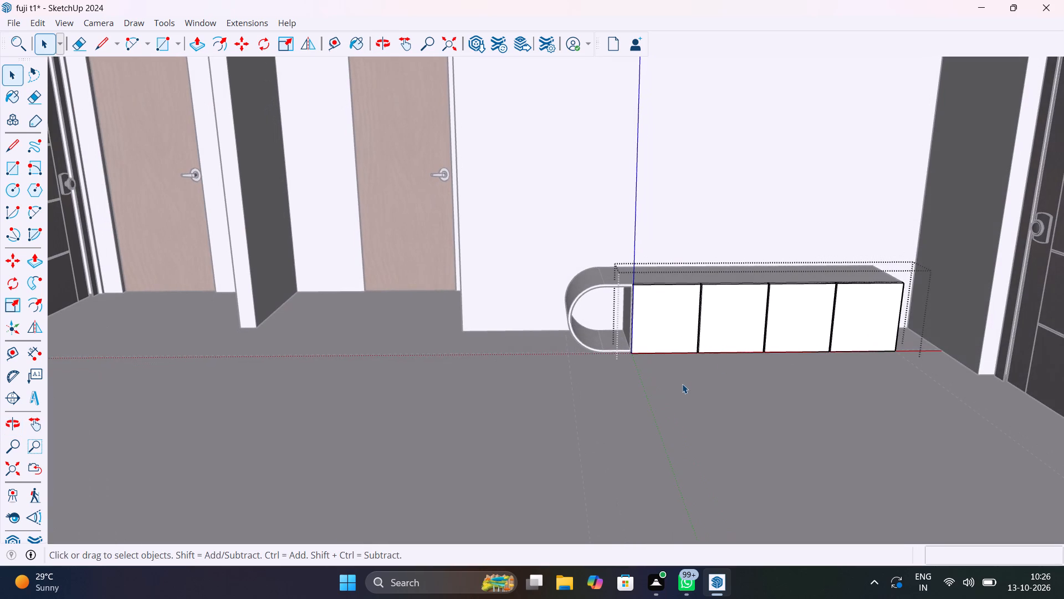
{"action": "scroll", "coordinate": [682, 384], "scroll_direction": "down", "scroll_amount": 1}
{"action": "left_click", "coordinate": [685, 392]}
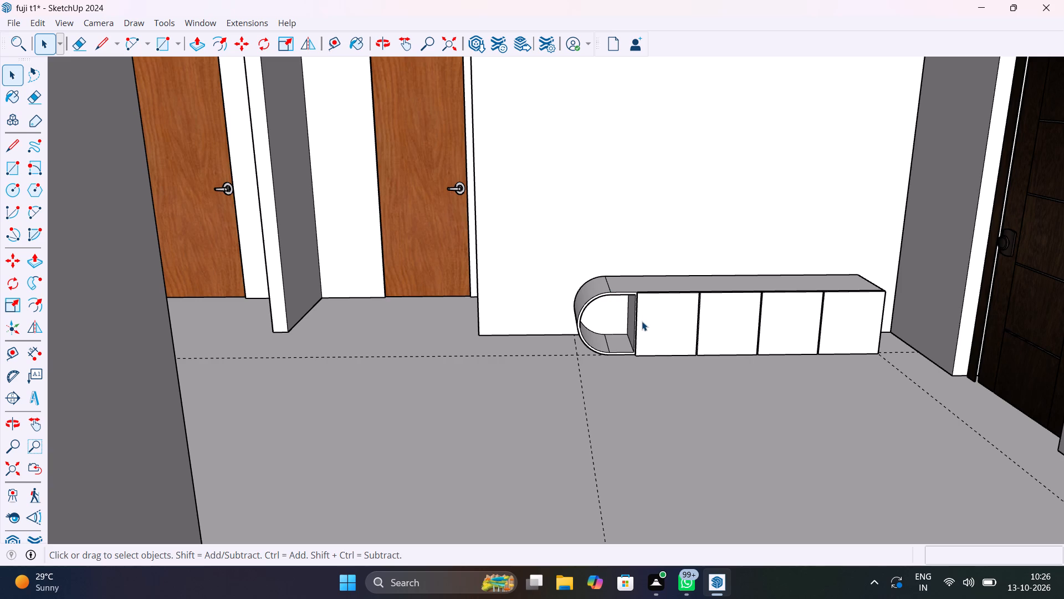
Examine the low unit's rounded niche, shutter gaps and placement against the wall from several angles.
{"action": "scroll", "coordinate": [657, 323], "scroll_direction": "up", "scroll_amount": 10}
{"action": "middle_click_drag", "start_coordinate": [657, 324], "coordinate": [687, 322]}
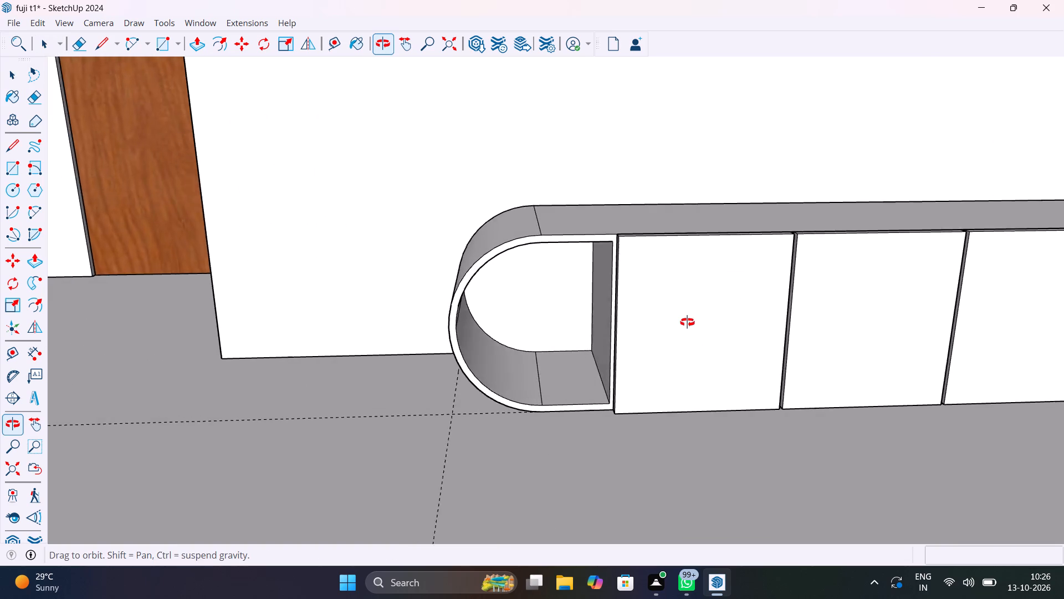
{"action": "middle_click_drag", "start_coordinate": [687, 322], "coordinate": [767, 313]}
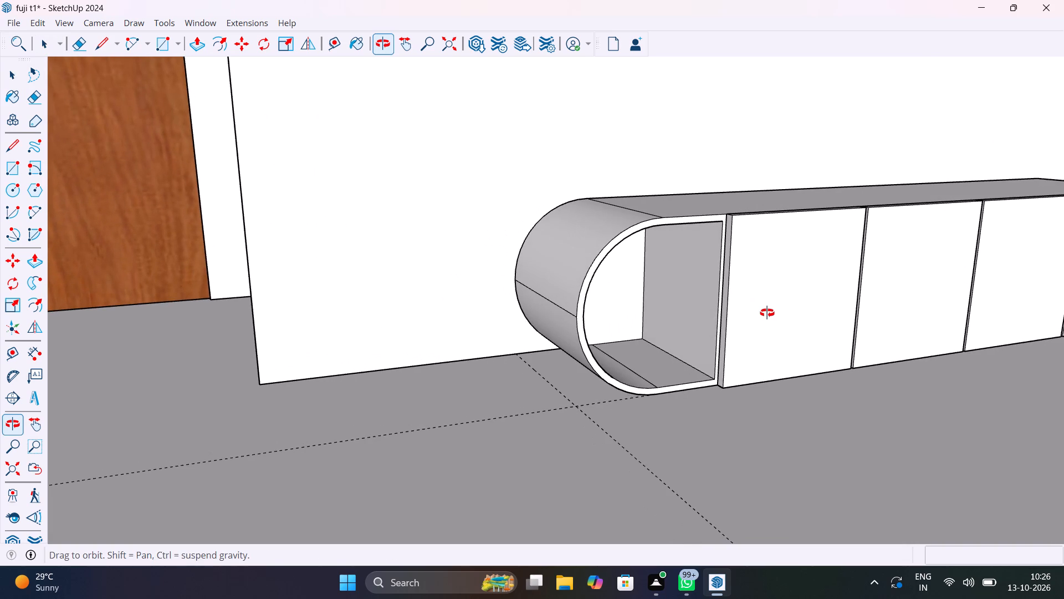
{"action": "middle_click_drag", "start_coordinate": [767, 313], "coordinate": [744, 400]}
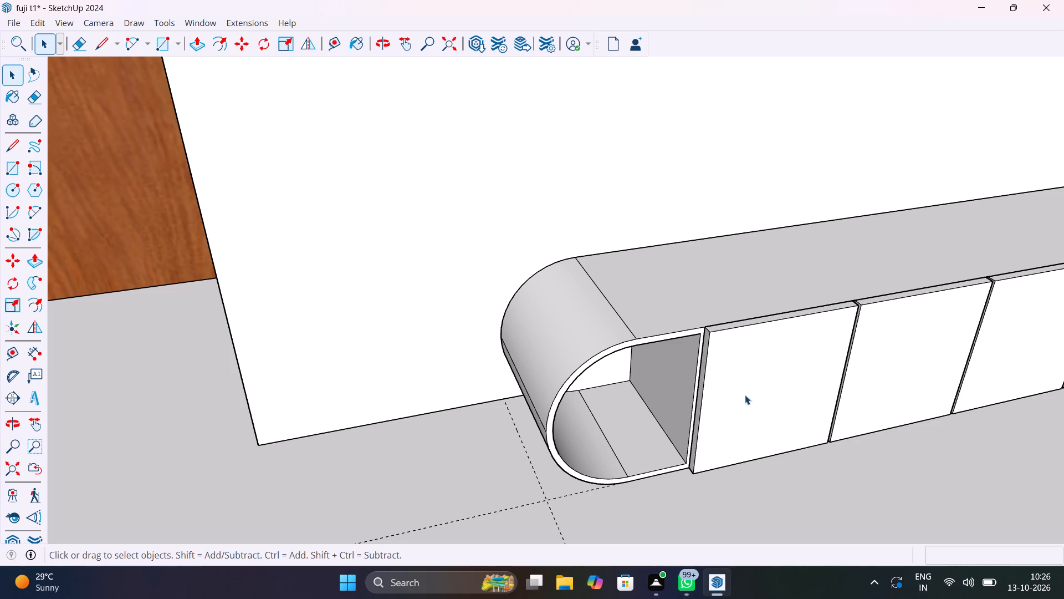
{"action": "scroll", "coordinate": [740, 358], "scroll_direction": "down", "scroll_amount": 15}
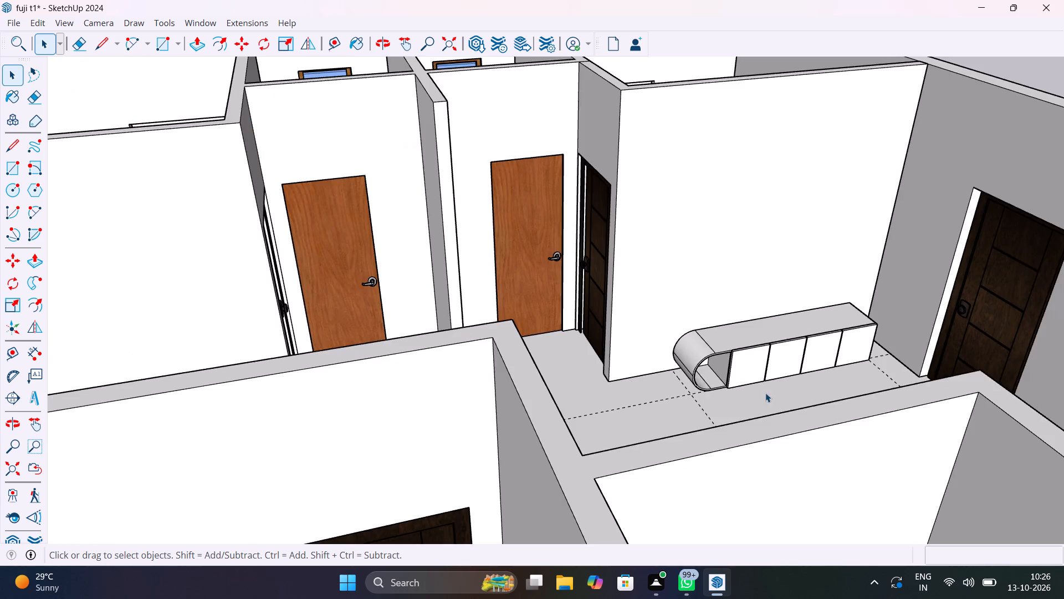
{"action": "middle_click_drag", "start_coordinate": [765, 392], "coordinate": [575, 299]}
{"action": "scroll", "coordinate": [662, 319], "scroll_direction": "down", "scroll_amount": 6}
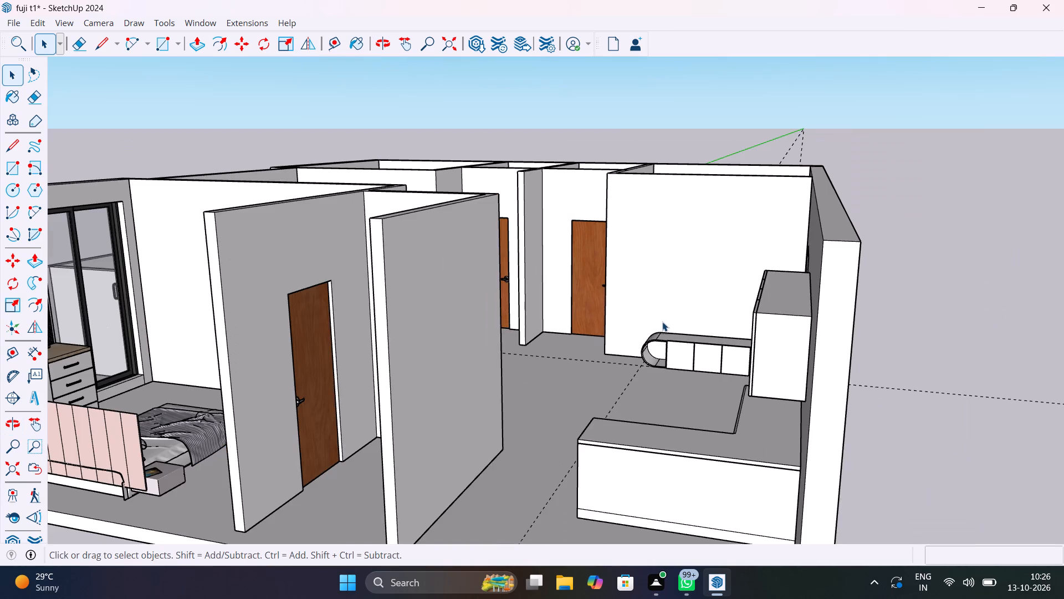
{"action": "middle_click_drag", "start_coordinate": [687, 346], "coordinate": [739, 361]}
{"action": "scroll", "coordinate": [741, 360], "scroll_direction": "up", "scroll_amount": 5}
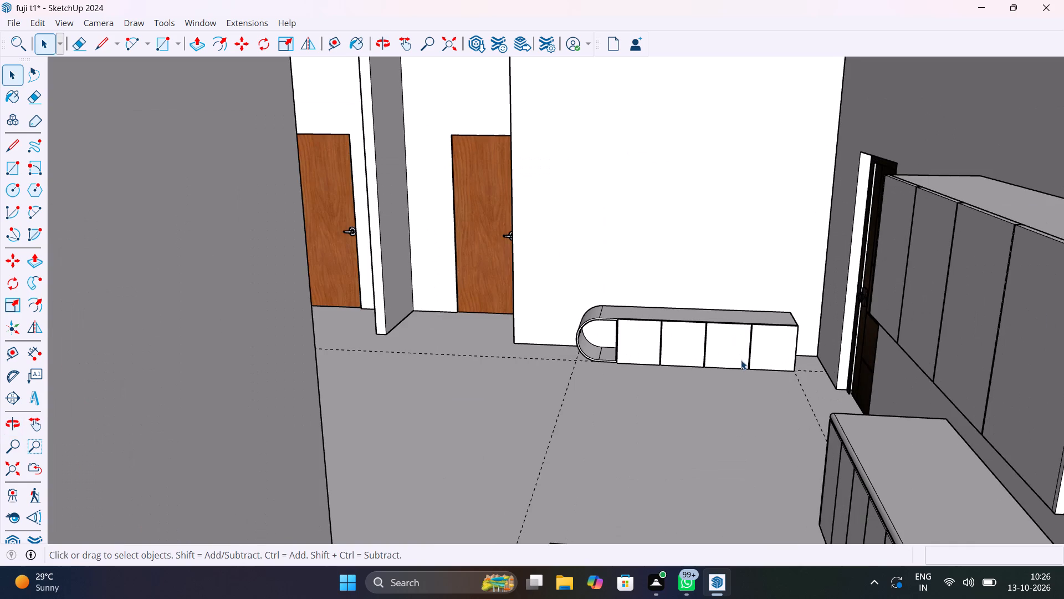
{"action": "scroll", "coordinate": [713, 351], "scroll_direction": "up", "scroll_amount": 6}
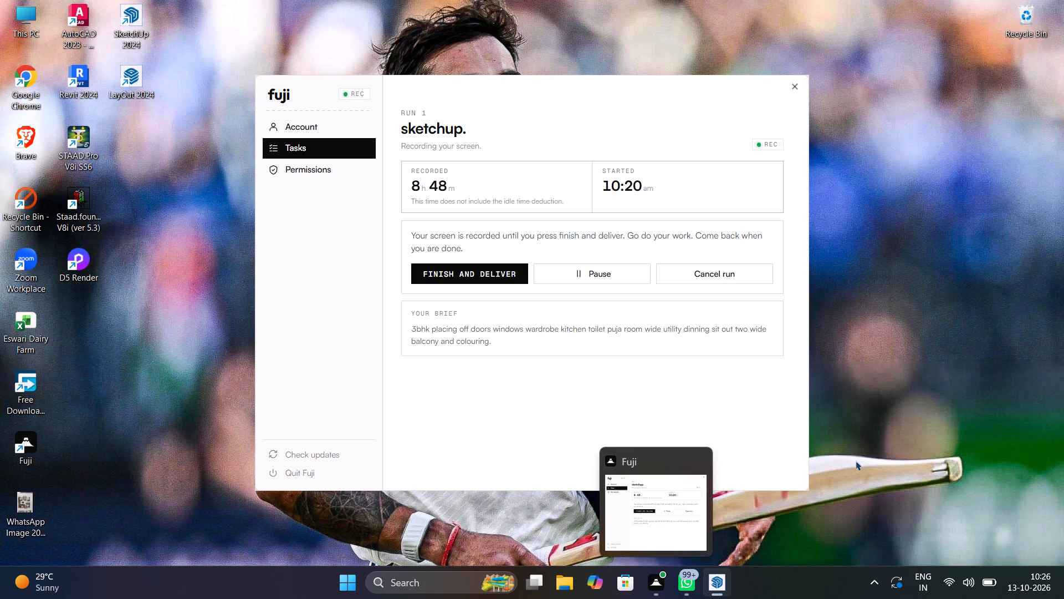
{"action": "scroll", "coordinate": [707, 323], "scroll_direction": "up", "scroll_amount": 5}
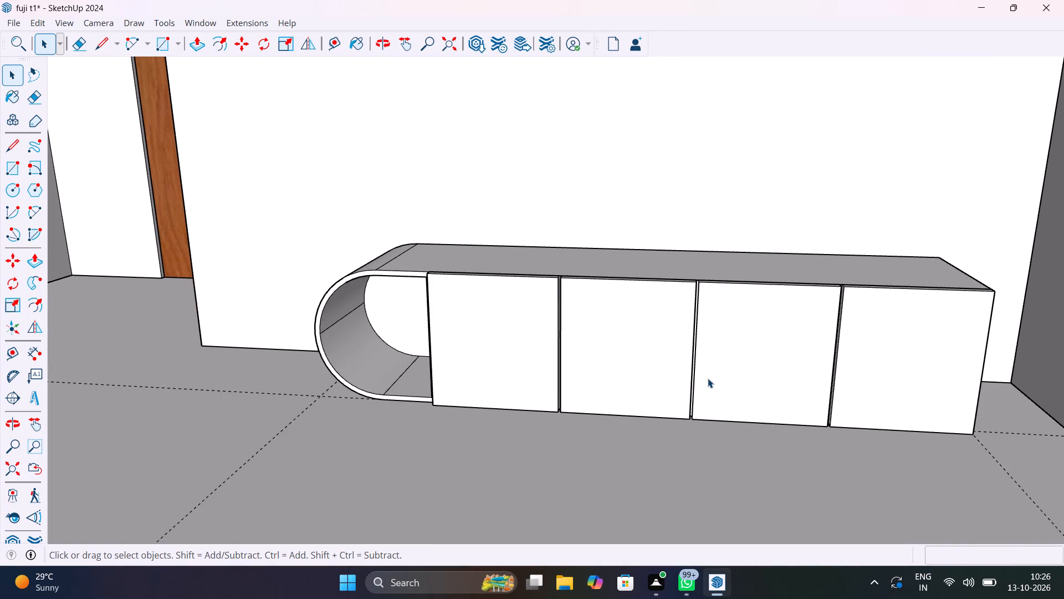
{"action": "scroll", "coordinate": [687, 290], "scroll_direction": "up", "scroll_amount": 6}
{"action": "middle_click_drag", "start_coordinate": [662, 335], "coordinate": [641, 271]}
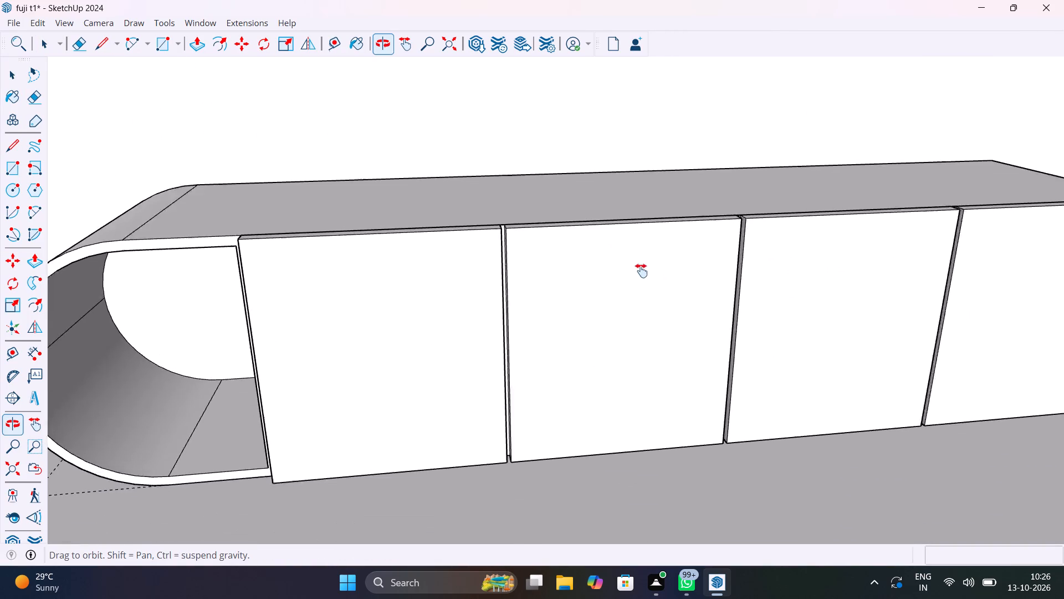
{"action": "middle_click_drag", "start_coordinate": [641, 271], "coordinate": [765, 287]}
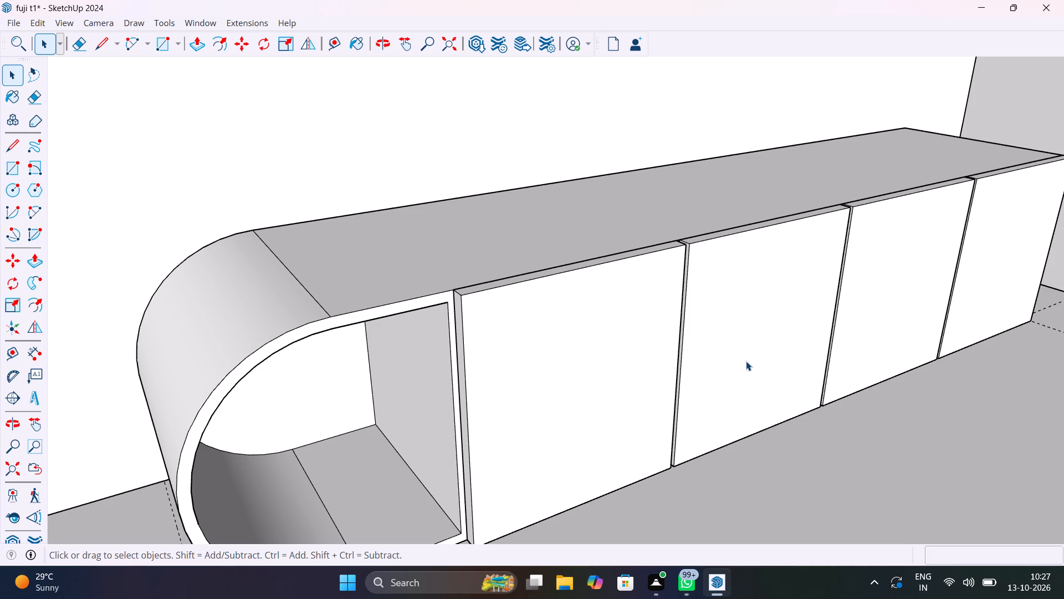
{"action": "scroll", "coordinate": [746, 361], "scroll_direction": "down", "scroll_amount": 3}
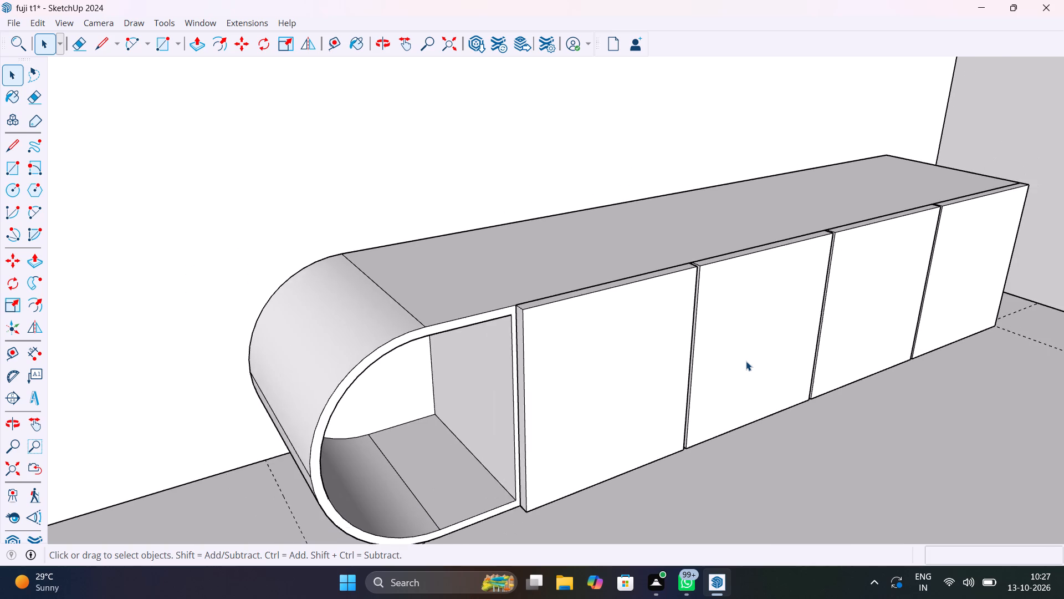
{"action": "scroll", "coordinate": [746, 361], "scroll_direction": "up", "scroll_amount": 3}
{"action": "middle_click_drag", "start_coordinate": [746, 362], "coordinate": [666, 378]}
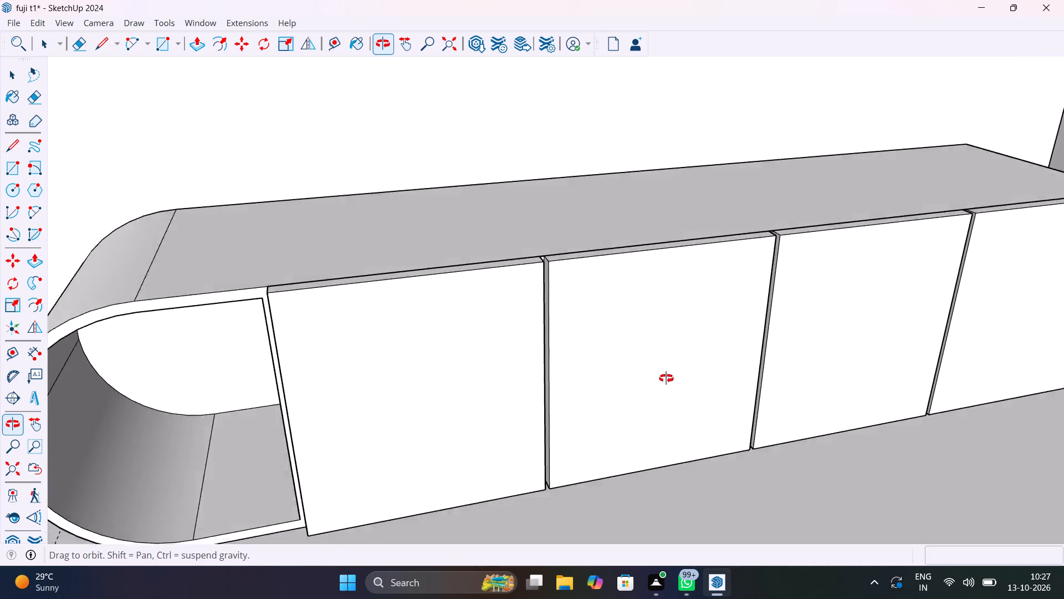
{"action": "middle_click_drag", "start_coordinate": [666, 378], "coordinate": [693, 331]}
{"action": "scroll", "coordinate": [693, 332], "scroll_direction": "down", "scroll_amount": 2}
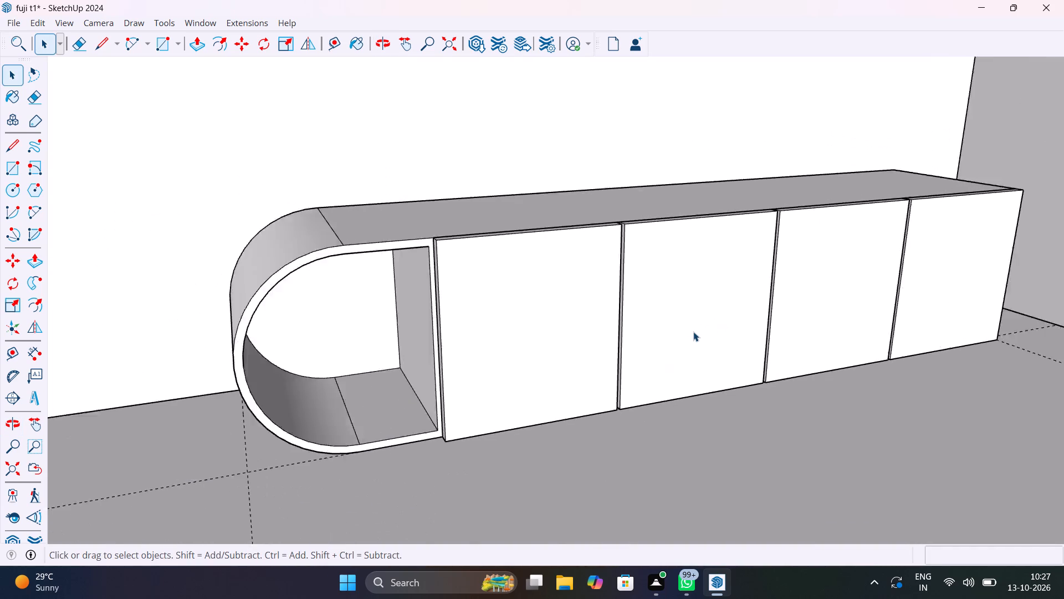
{"action": "scroll", "coordinate": [693, 332], "scroll_direction": "down", "scroll_amount": 7}
{"action": "middle_click_drag", "start_coordinate": [716, 338], "coordinate": [615, 344]}
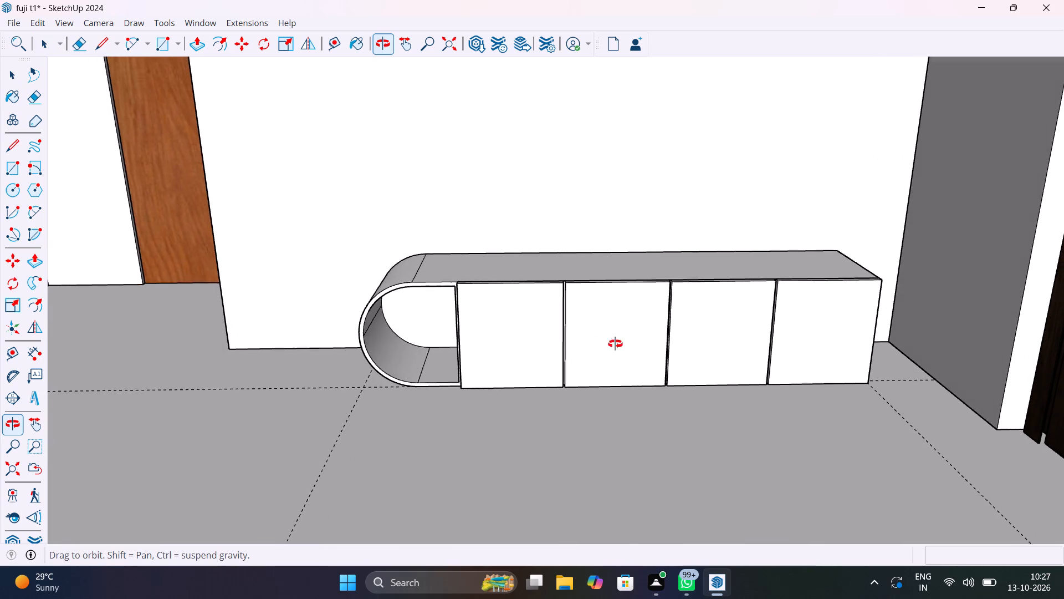
{"action": "middle_click_drag", "start_coordinate": [615, 344], "coordinate": [925, 357]}
Move the low unit with its shutters away from the wall along the green axis, using its rear bottom corner.
{"action": "left_click", "coordinate": [682, 319]}
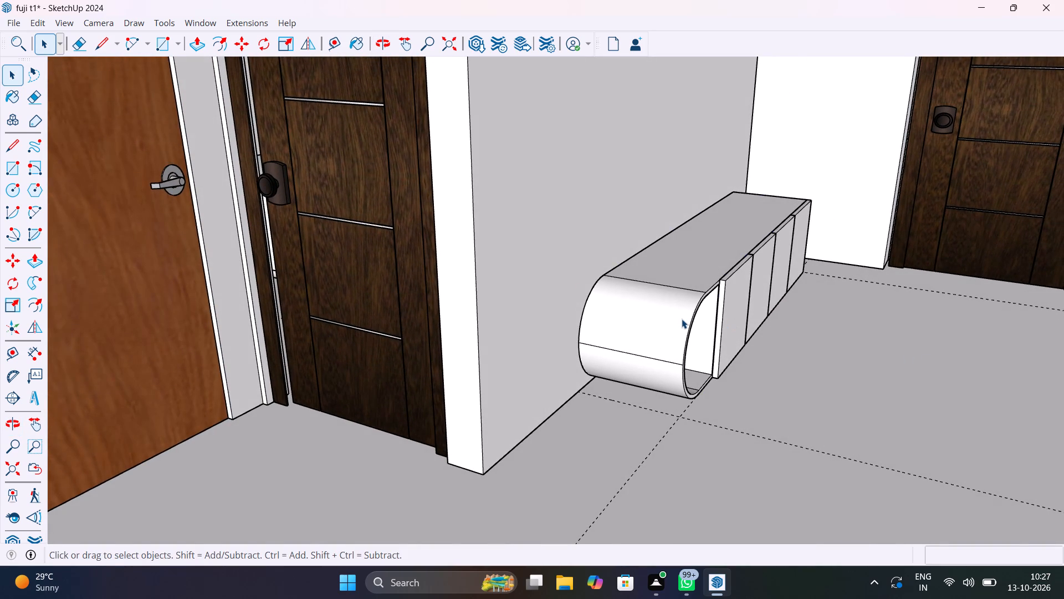
{"action": "scroll", "coordinate": [682, 319], "scroll_direction": "up", "scroll_amount": 5}
{"action": "left_click", "coordinate": [754, 294], "text": "shift"}
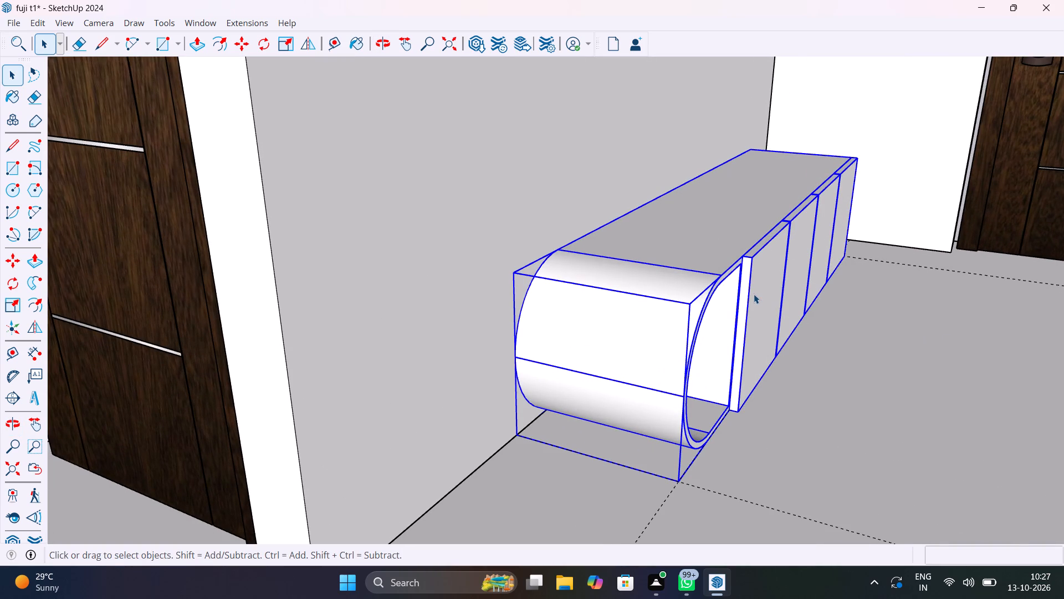
{"action": "key", "text": "m"}
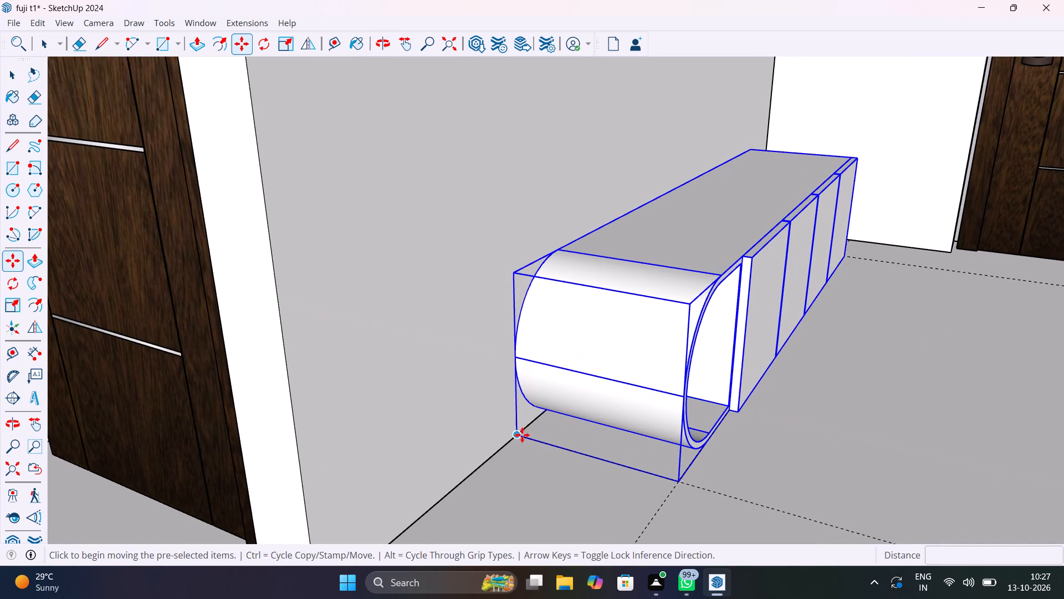
{"action": "left_click", "coordinate": [518, 436]}
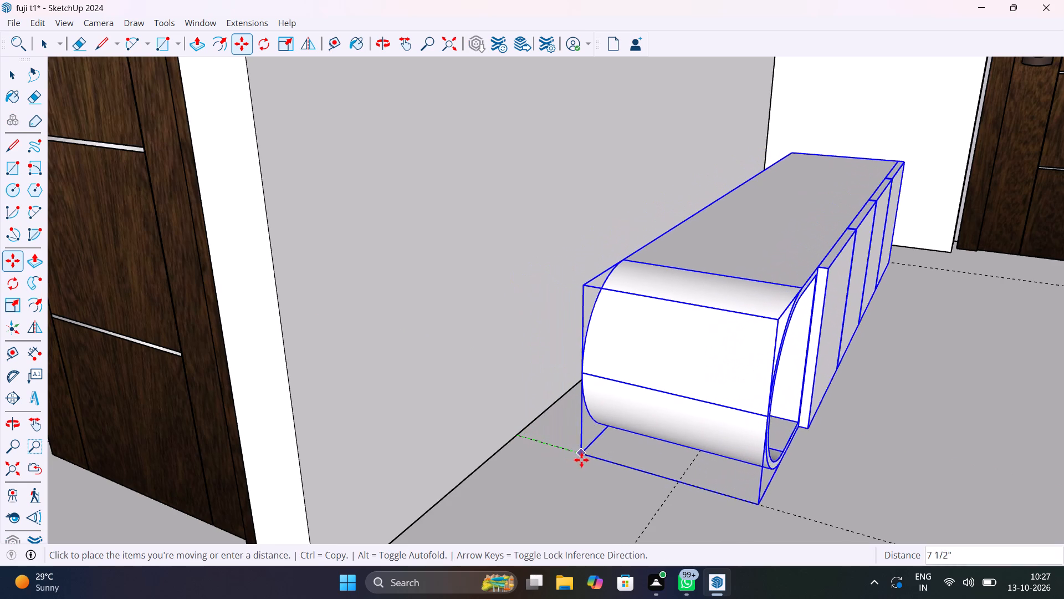
{"action": "left_click", "coordinate": [605, 462]}
{"action": "key", "text": "space"}
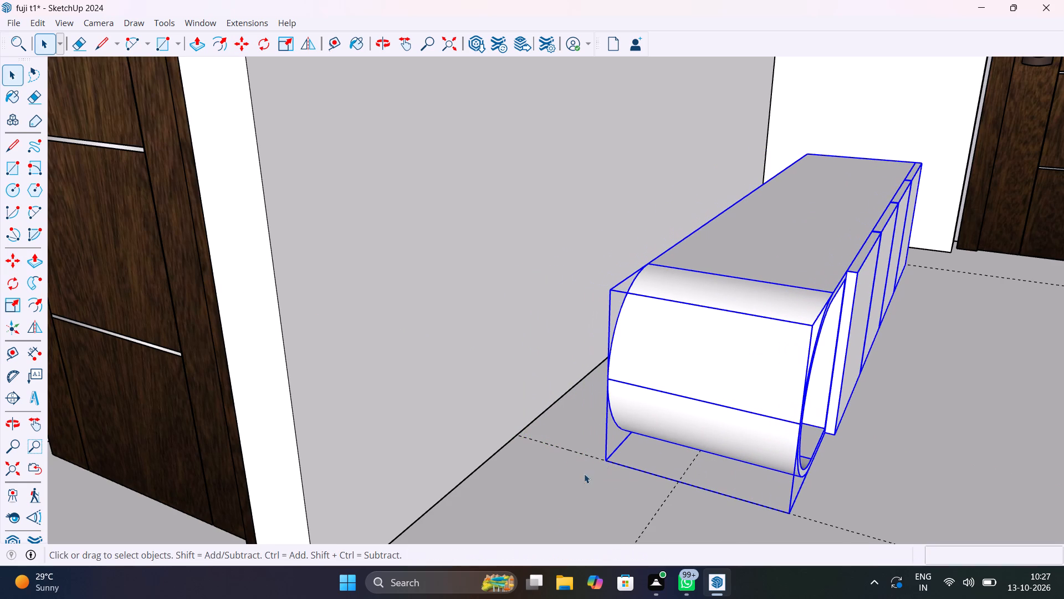
{"action": "left_click", "coordinate": [553, 514]}
Examine the low unit's spacing from the wall from the rounded end and the front.
{"action": "scroll", "coordinate": [580, 462], "scroll_direction": "down", "scroll_amount": 4}
{"action": "middle_click_drag", "start_coordinate": [596, 466], "coordinate": [684, 486]}
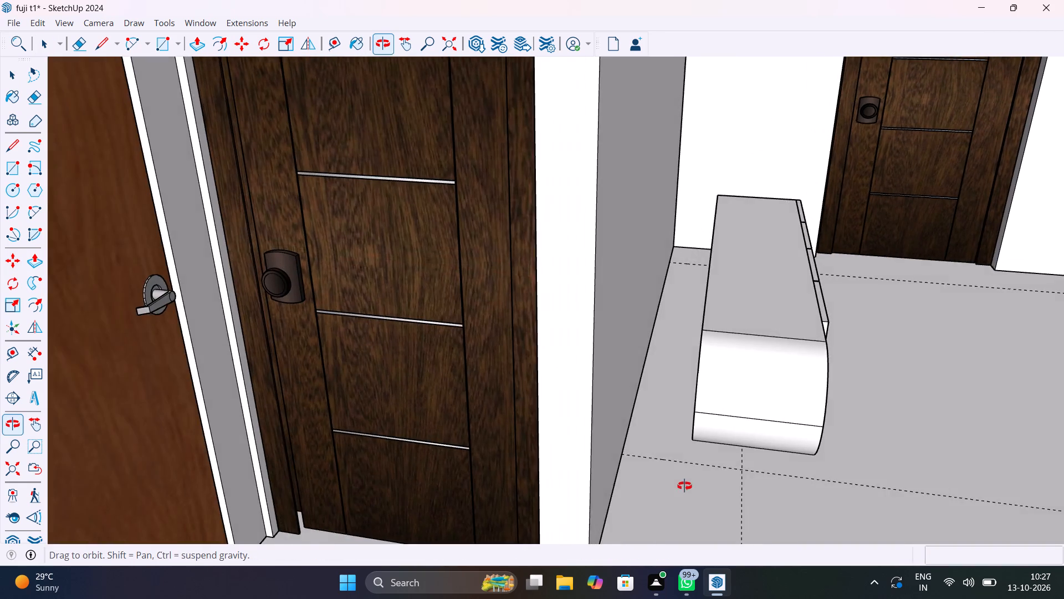
{"action": "middle_click_drag", "start_coordinate": [684, 486], "coordinate": [443, 458]}
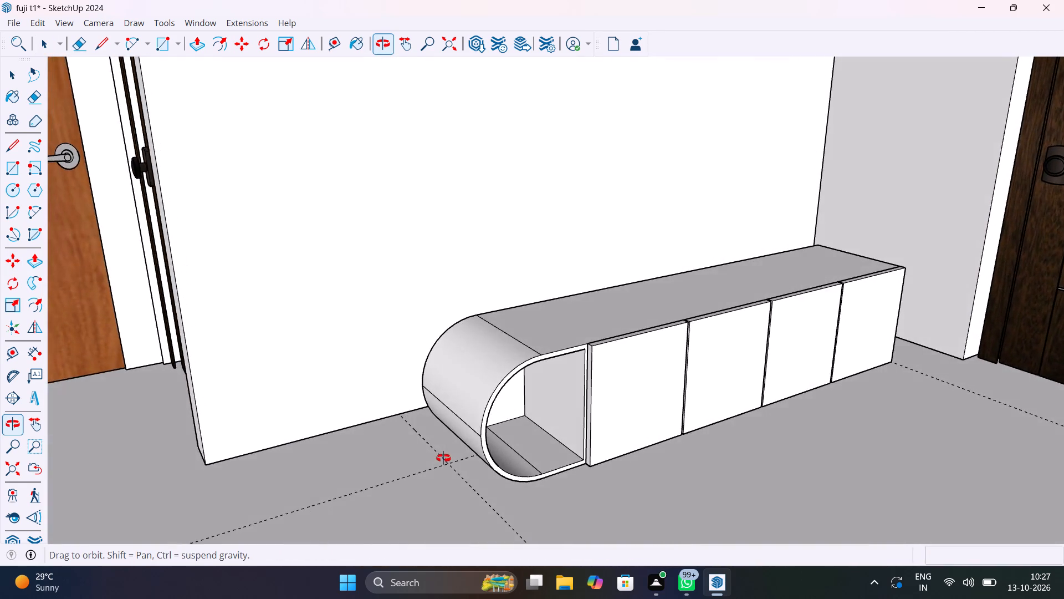
{"action": "middle_click_drag", "start_coordinate": [443, 458], "coordinate": [627, 459]}
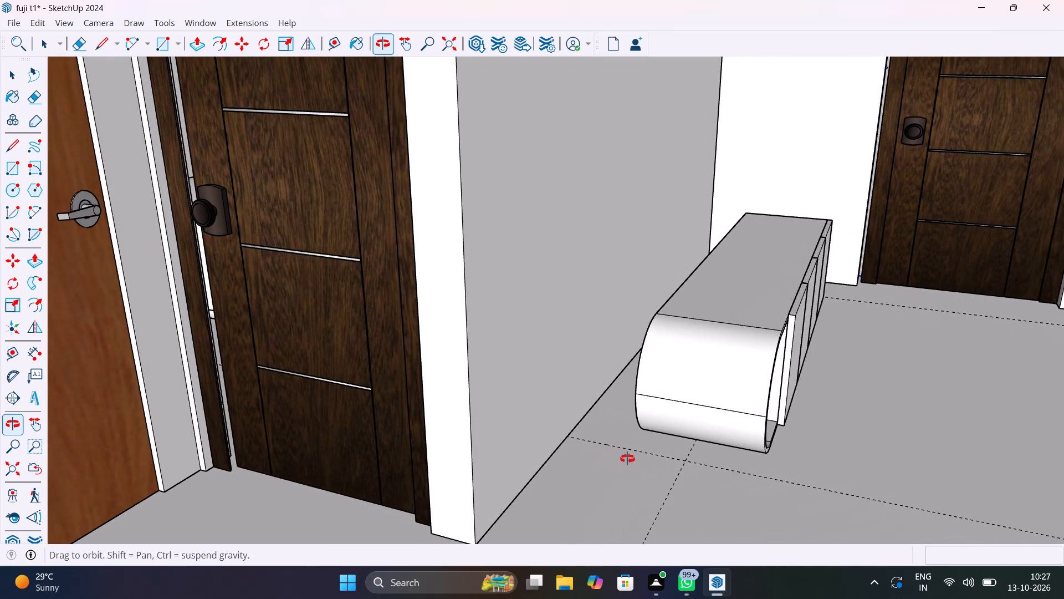
{"action": "middle_click_drag", "start_coordinate": [627, 459], "coordinate": [560, 459]}
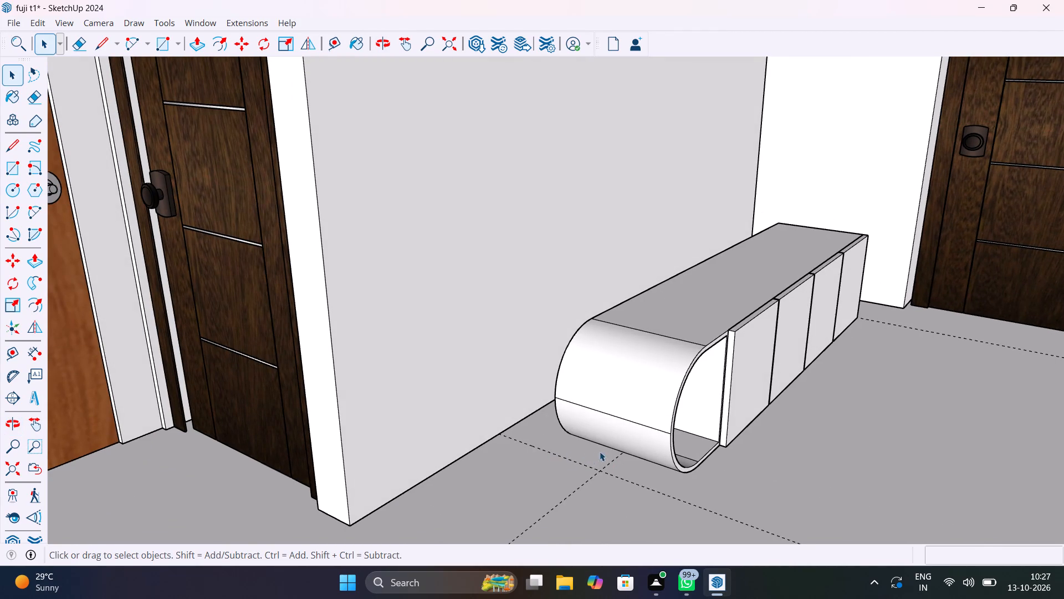
{"action": "middle_click_drag", "start_coordinate": [676, 422], "coordinate": [511, 456]}
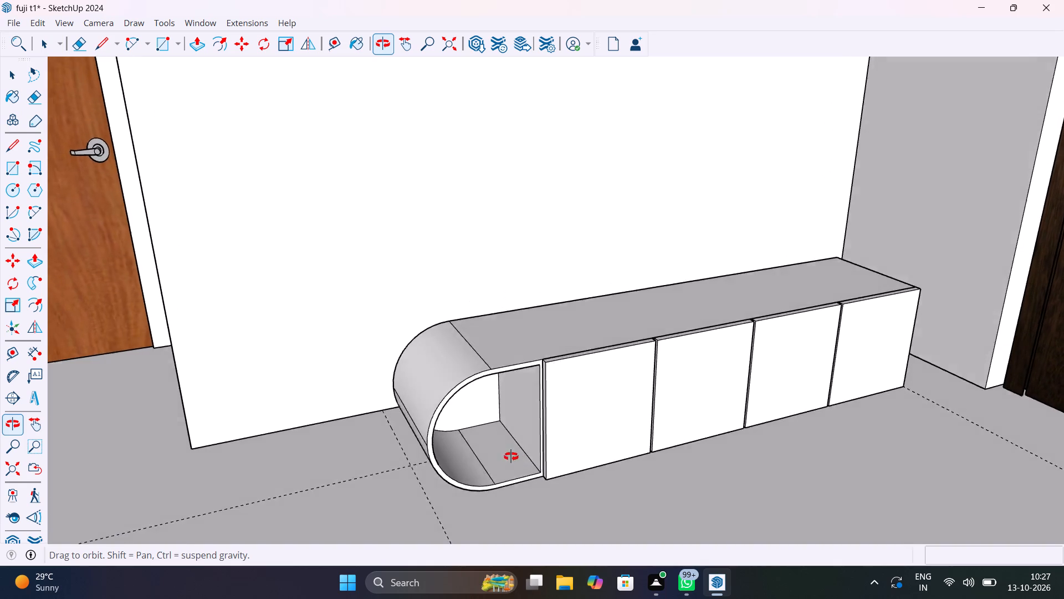
{"action": "middle_click_drag", "start_coordinate": [511, 456], "coordinate": [510, 463]}
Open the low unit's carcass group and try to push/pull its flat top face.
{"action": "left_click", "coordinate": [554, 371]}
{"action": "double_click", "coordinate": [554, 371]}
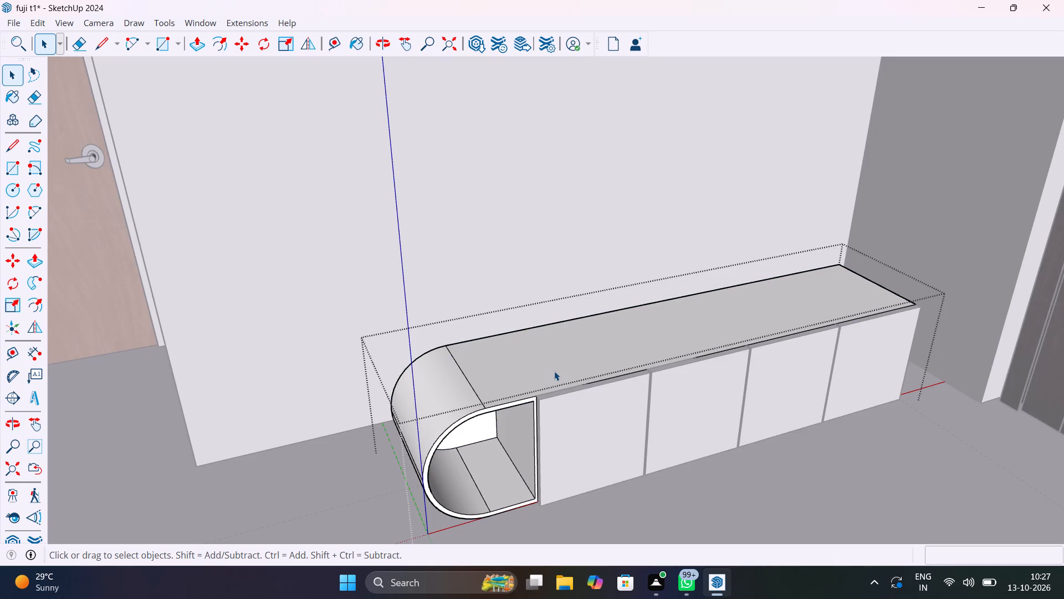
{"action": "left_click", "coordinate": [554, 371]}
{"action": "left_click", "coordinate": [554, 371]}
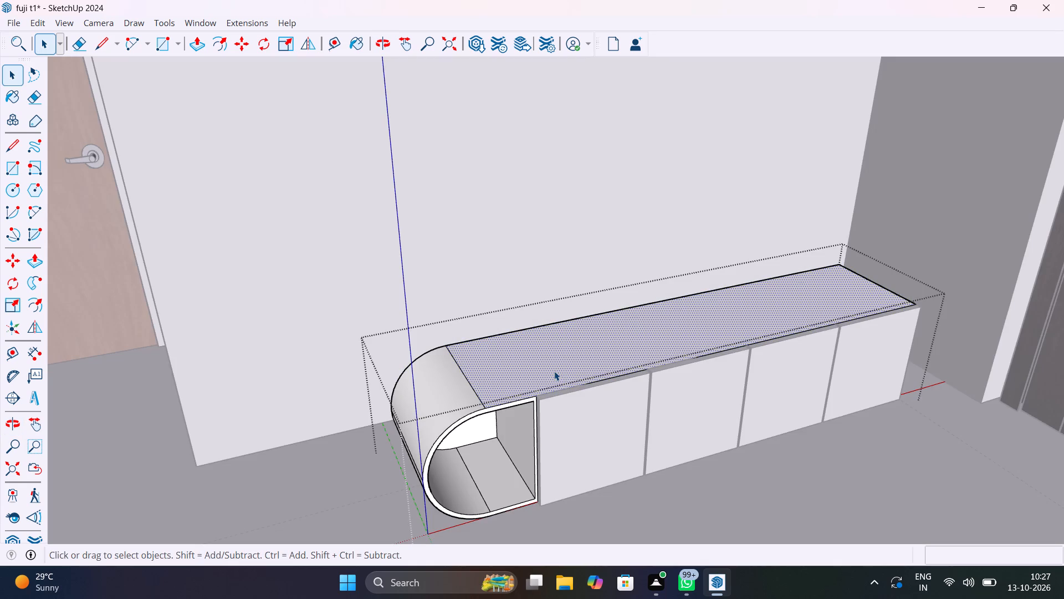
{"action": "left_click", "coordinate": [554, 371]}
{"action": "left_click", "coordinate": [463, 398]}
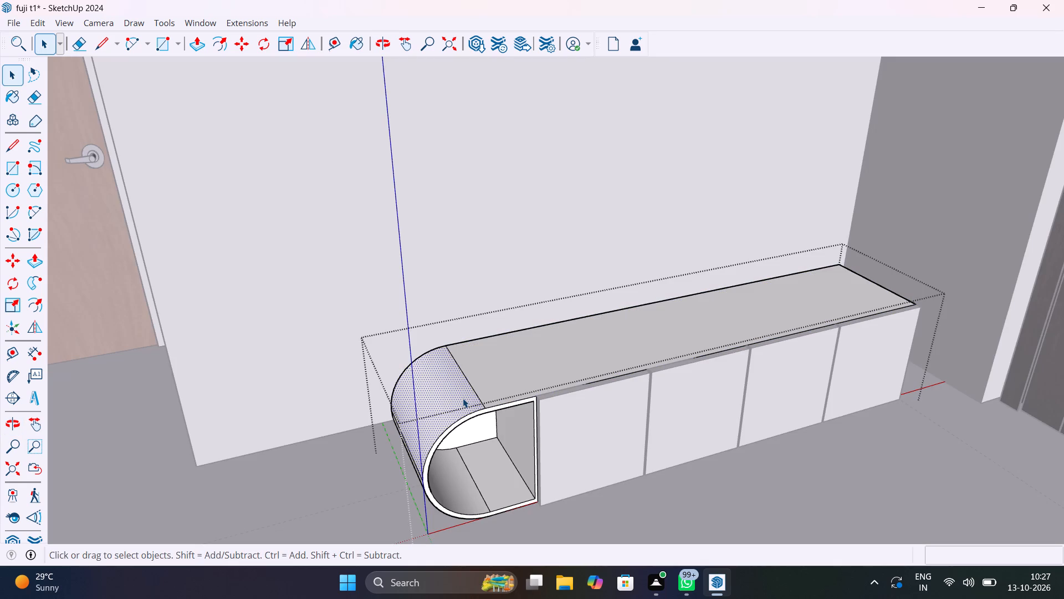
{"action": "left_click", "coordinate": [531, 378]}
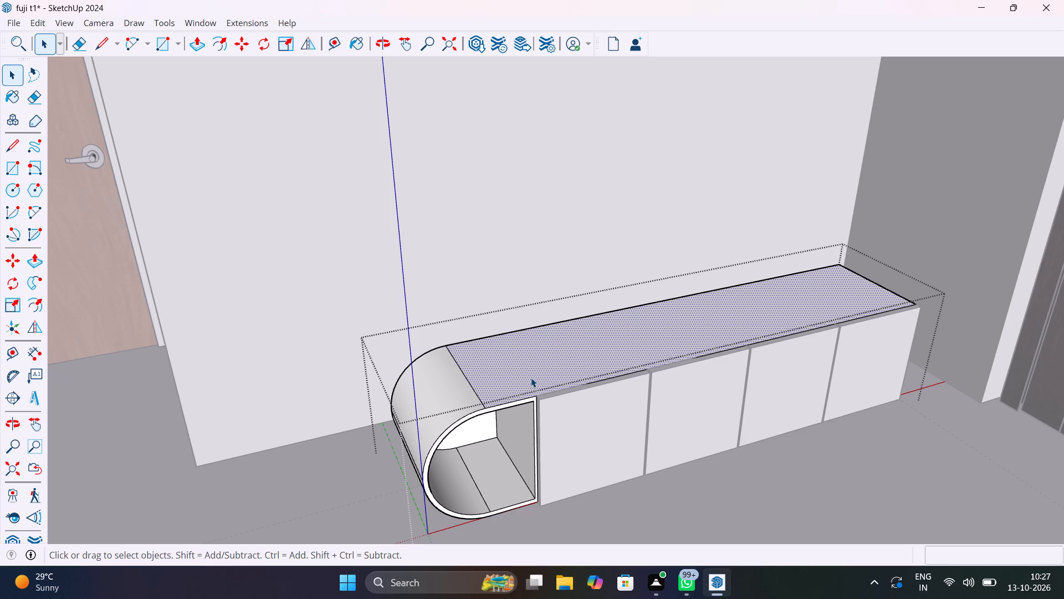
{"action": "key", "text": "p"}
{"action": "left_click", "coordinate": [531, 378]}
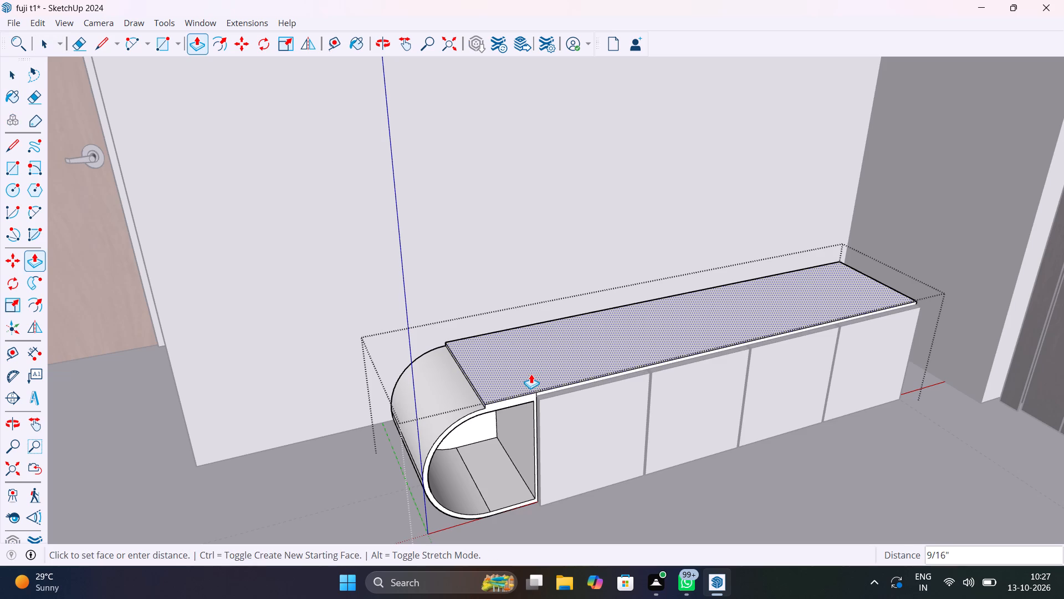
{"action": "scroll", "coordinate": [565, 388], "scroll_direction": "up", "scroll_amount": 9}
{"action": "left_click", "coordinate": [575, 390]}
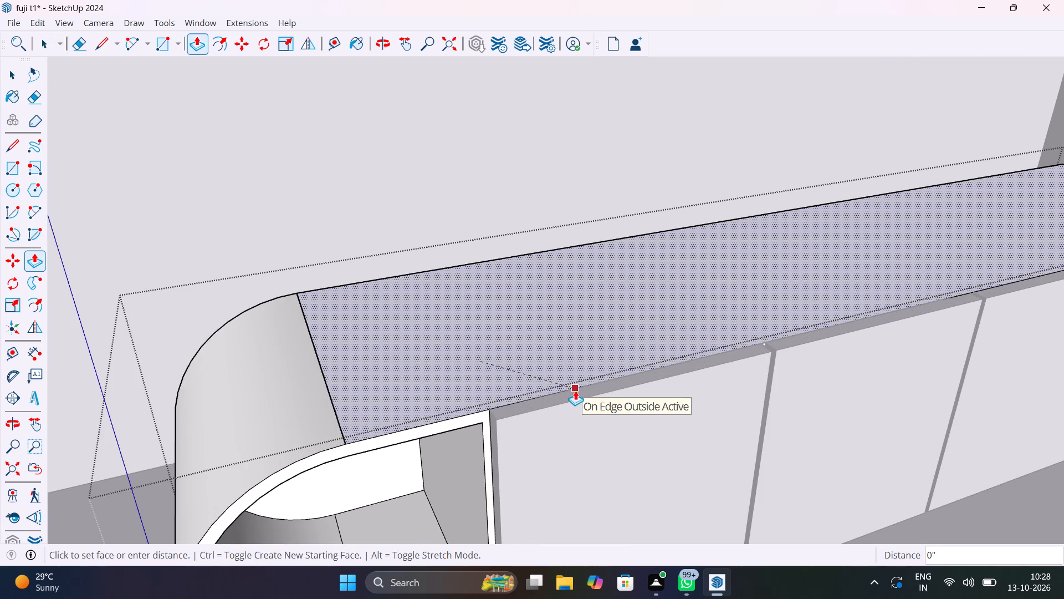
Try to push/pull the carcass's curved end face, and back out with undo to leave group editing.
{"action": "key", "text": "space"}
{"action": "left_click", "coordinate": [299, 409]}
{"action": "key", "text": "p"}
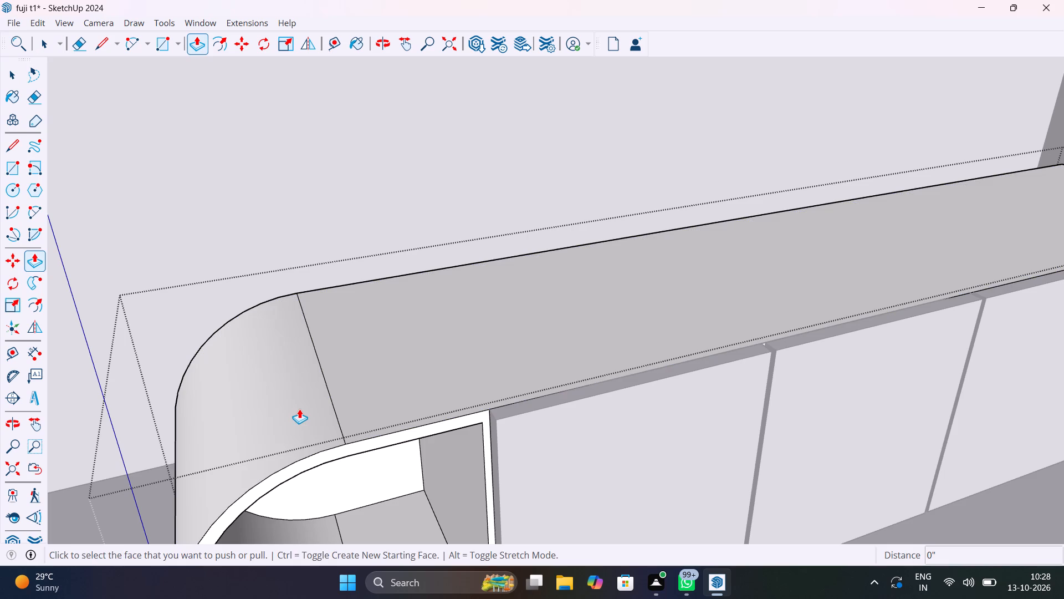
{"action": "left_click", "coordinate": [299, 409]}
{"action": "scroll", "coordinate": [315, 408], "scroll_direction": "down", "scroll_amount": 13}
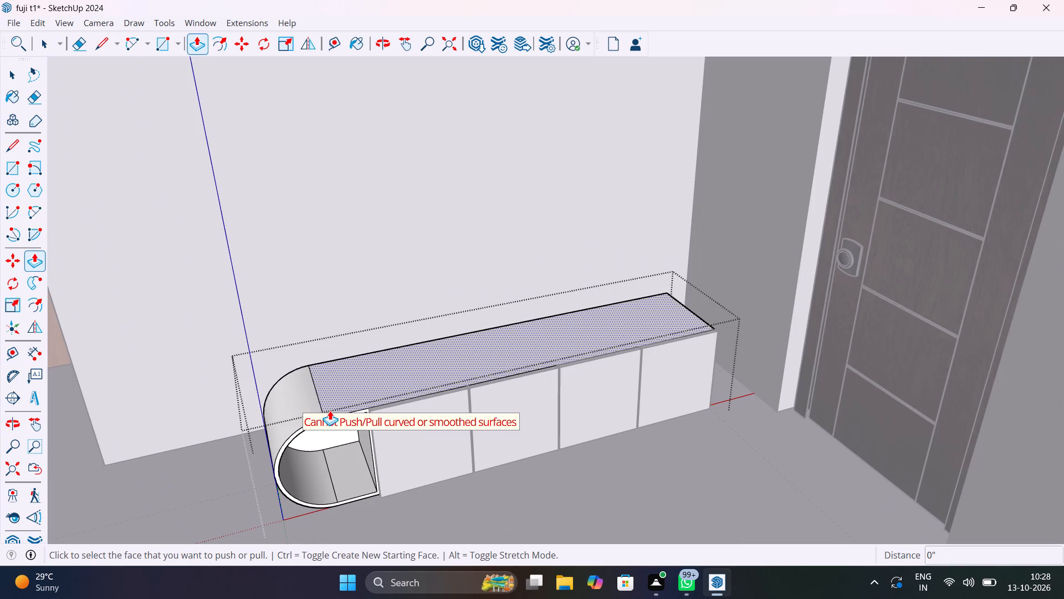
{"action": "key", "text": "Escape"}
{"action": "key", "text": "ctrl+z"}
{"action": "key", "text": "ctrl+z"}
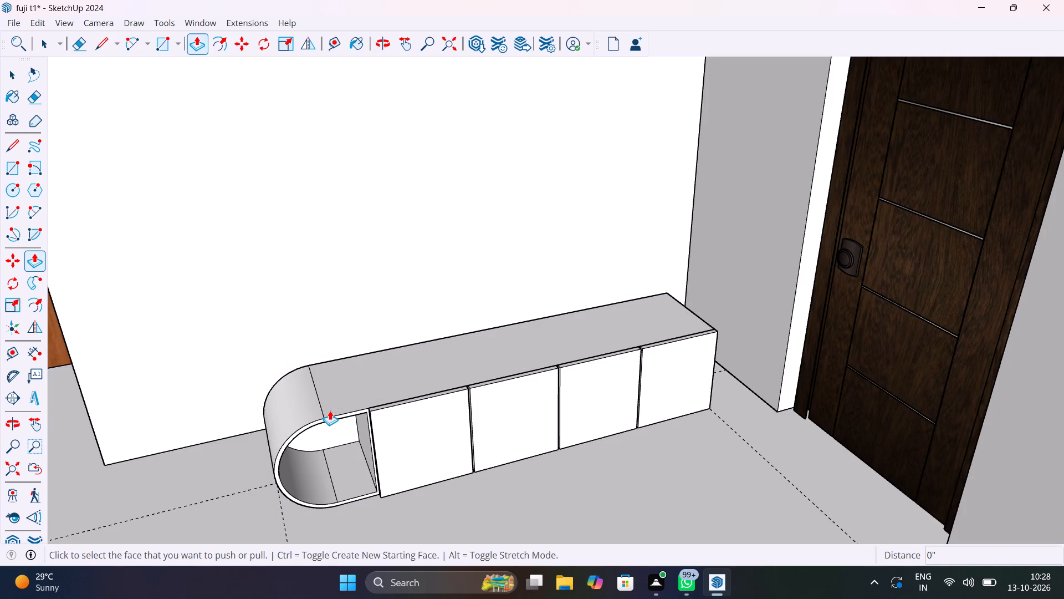
Examine how the low unit's top, curved end and front shutters meet from the rounded end.
{"action": "middle_click_drag", "start_coordinate": [384, 412], "coordinate": [640, 402]}
{"action": "scroll", "coordinate": [674, 431], "scroll_direction": "up", "scroll_amount": 10}
{"action": "middle_click_drag", "start_coordinate": [674, 430], "coordinate": [753, 428]}
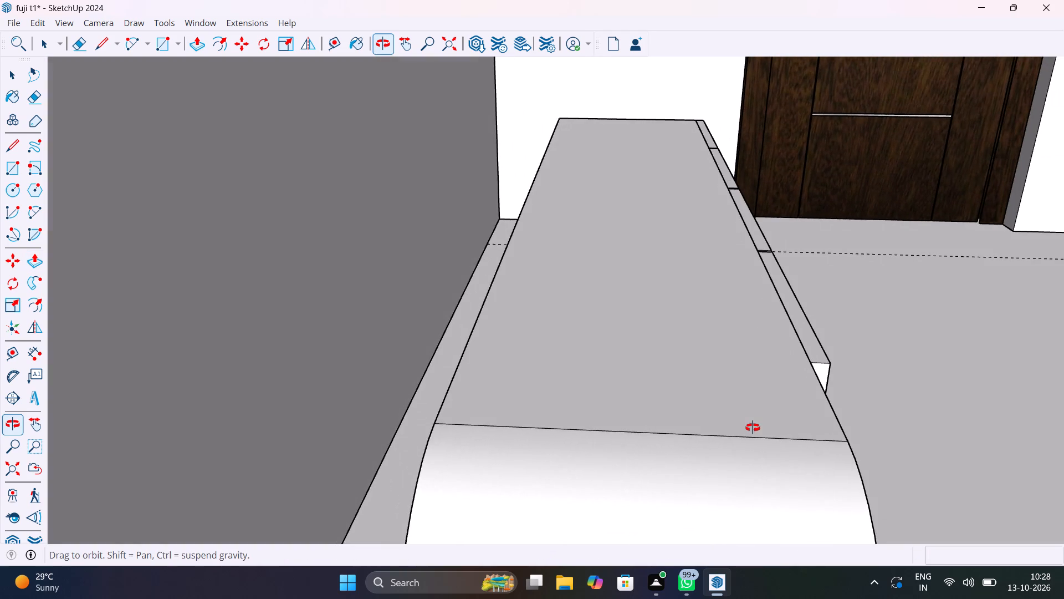
{"action": "middle_click_drag", "start_coordinate": [753, 428], "coordinate": [656, 397]}
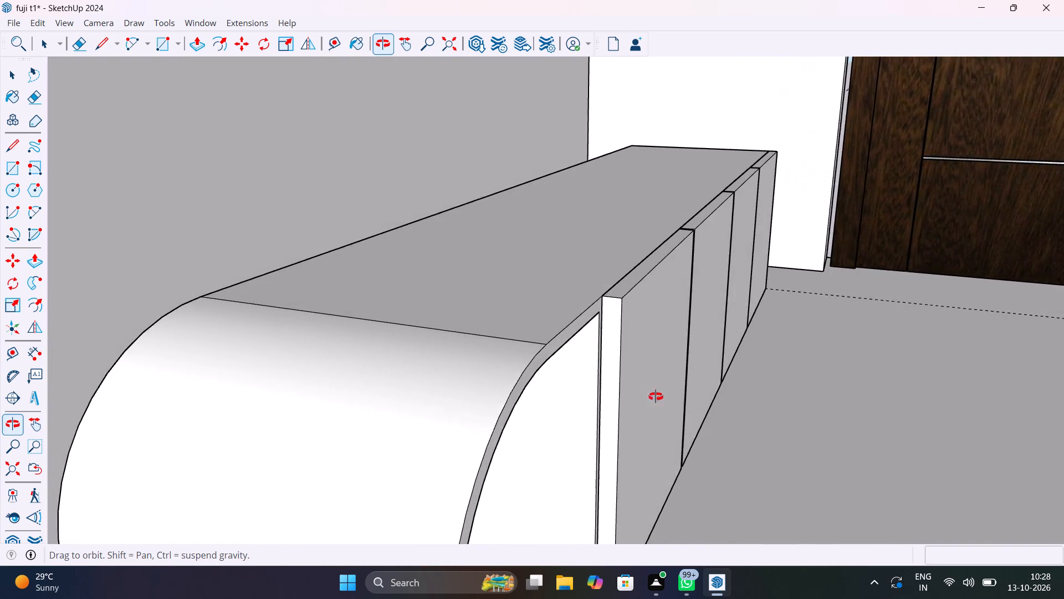
{"action": "middle_click_drag", "start_coordinate": [656, 397], "coordinate": [601, 409]}
{"action": "scroll", "coordinate": [601, 409], "scroll_direction": "down", "scroll_amount": 7}
{"action": "middle_click_drag", "start_coordinate": [611, 411], "coordinate": [640, 395], "text": "shift"}
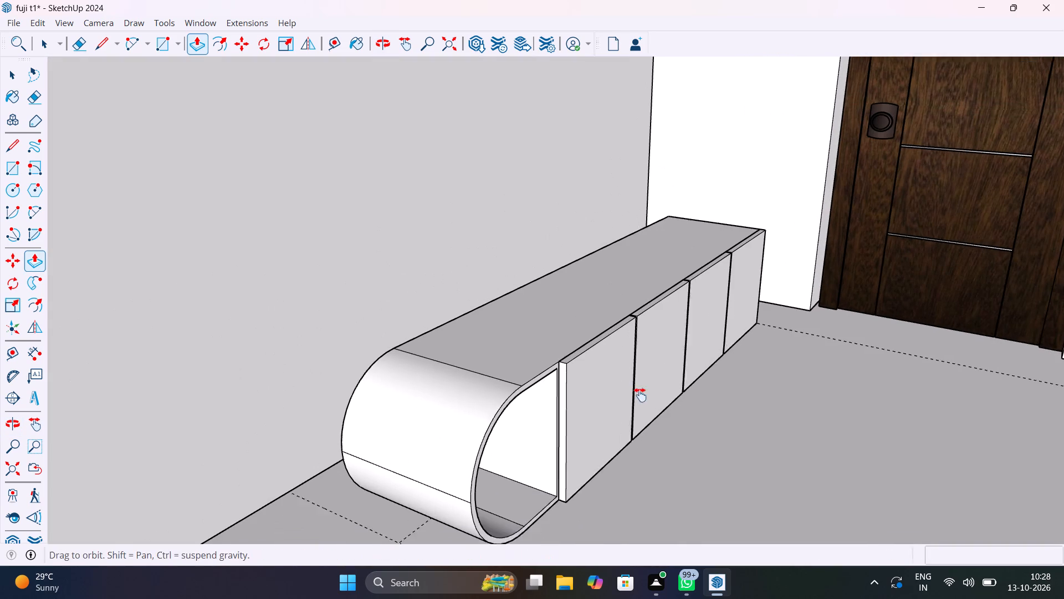
{"action": "middle_click_drag", "start_coordinate": [640, 395], "coordinate": [652, 393], "text": "shift"}
Open the carcass group and try to push/pull its flat top and curved end faces together.
{"action": "key", "text": "space"}
{"action": "left_click", "coordinate": [503, 351]}
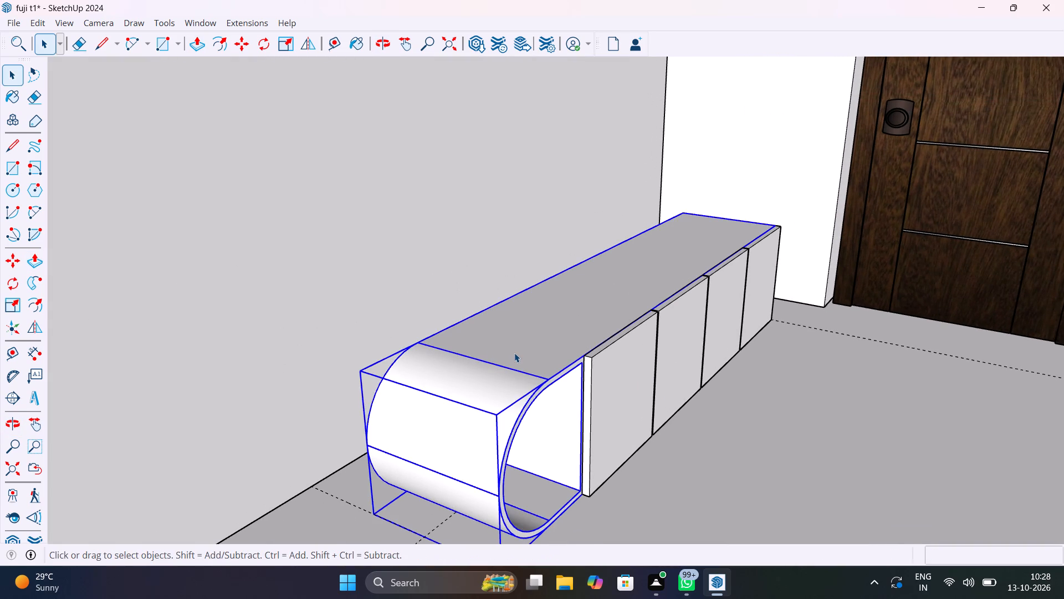
{"action": "double_click", "coordinate": [515, 353]}
{"action": "left_click", "coordinate": [515, 353]}
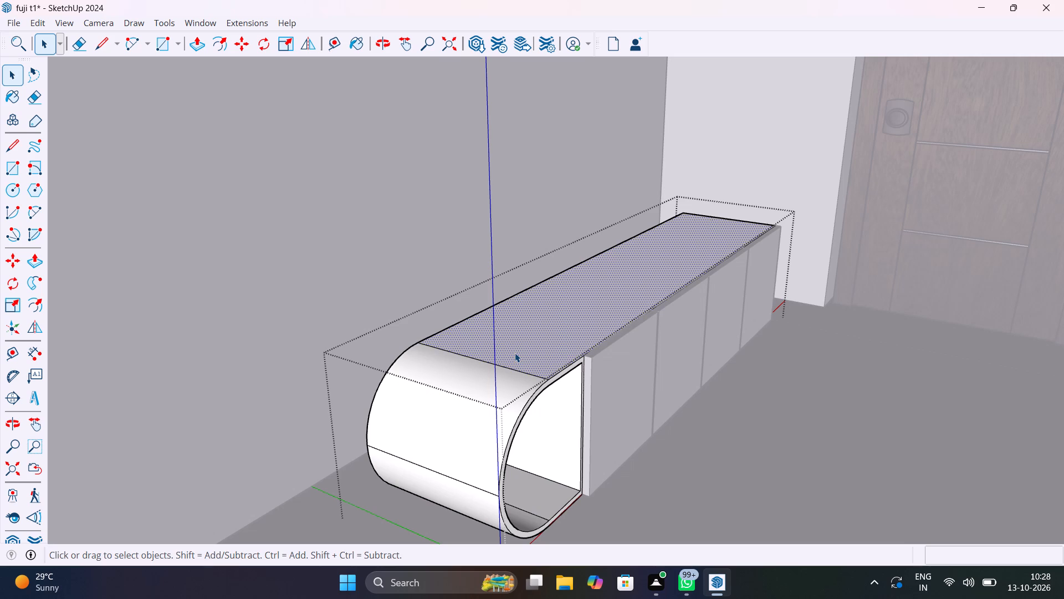
{"action": "left_click", "coordinate": [510, 373], "text": "shift"}
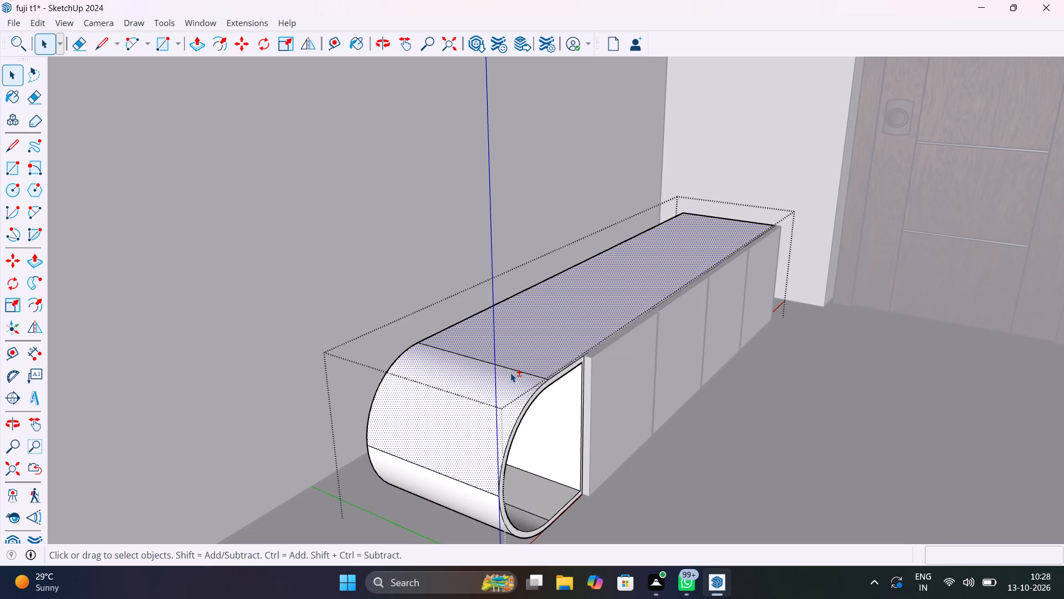
{"action": "left_click", "coordinate": [485, 497], "text": "shift"}
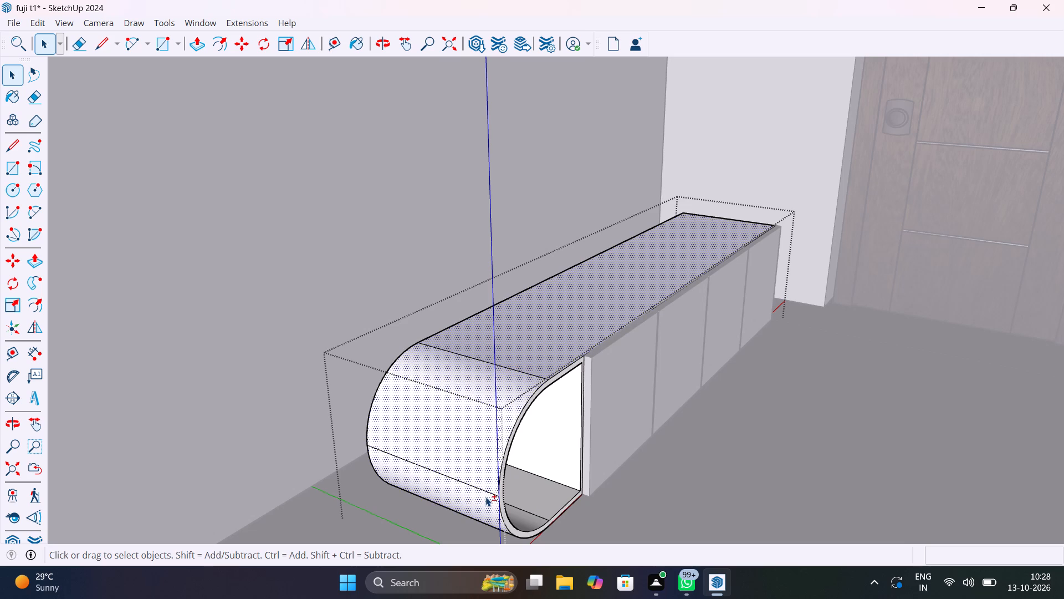
{"action": "scroll", "coordinate": [571, 373], "scroll_direction": "up", "scroll_amount": 3}
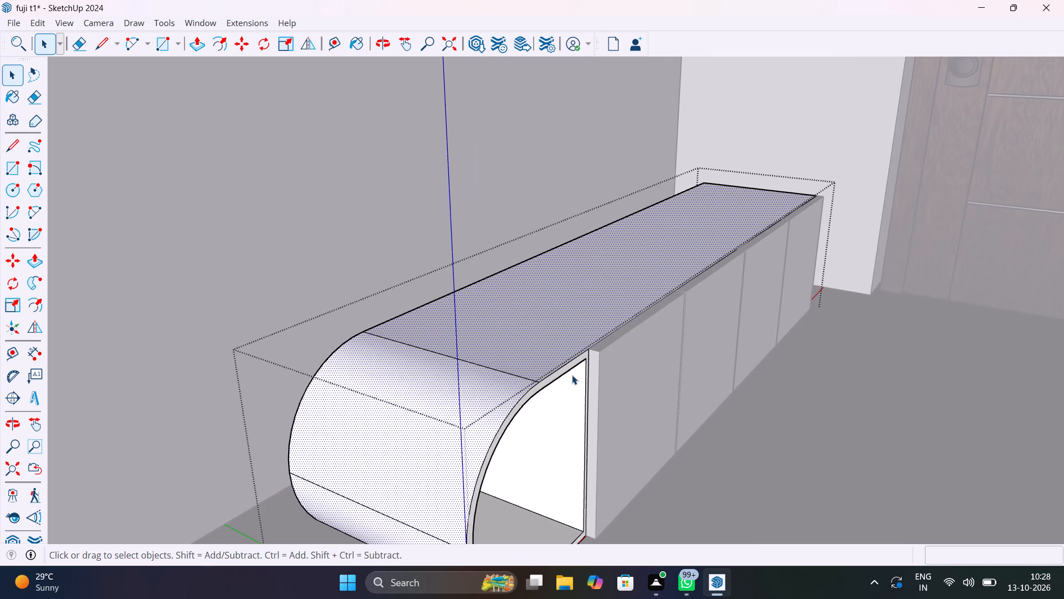
{"action": "key", "text": "p"}
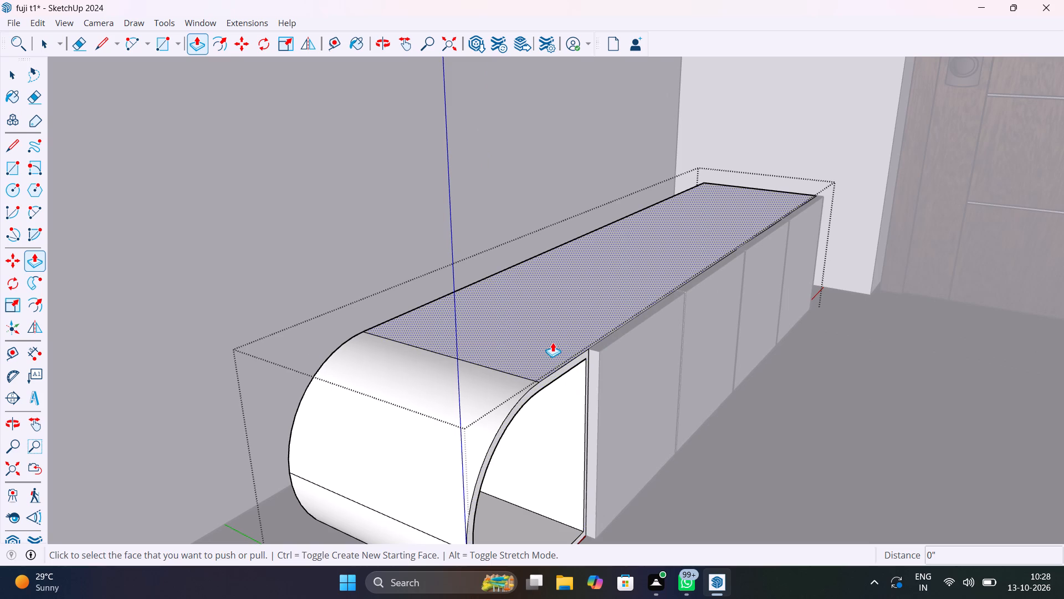
{"action": "key", "text": "space"}
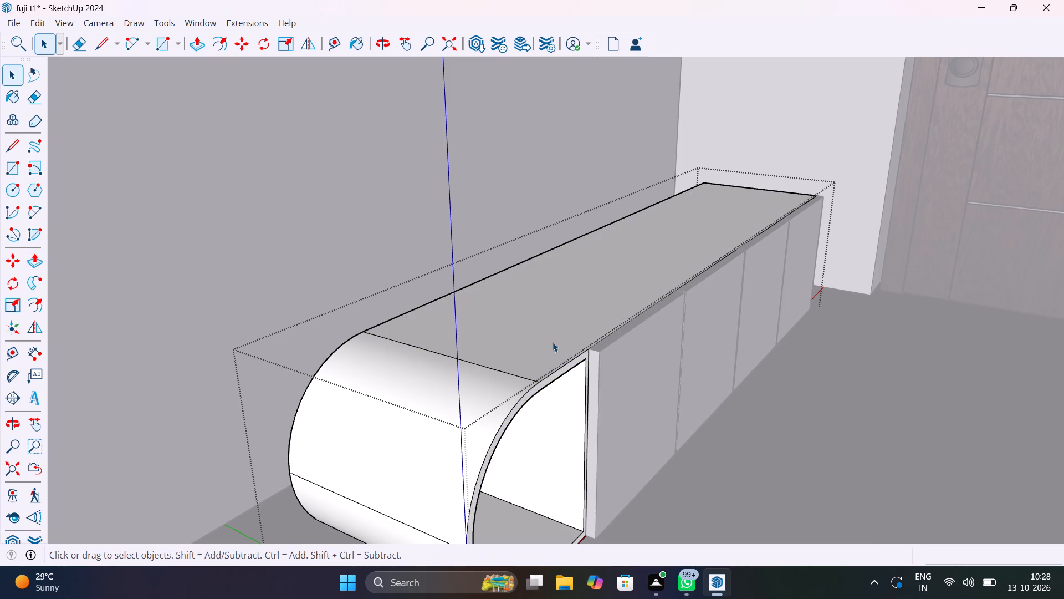
Pull the carcass's flat top face up by about 3/8".
{"action": "triple_click", "coordinate": [553, 342]}
{"action": "left_click", "coordinate": [553, 342]}
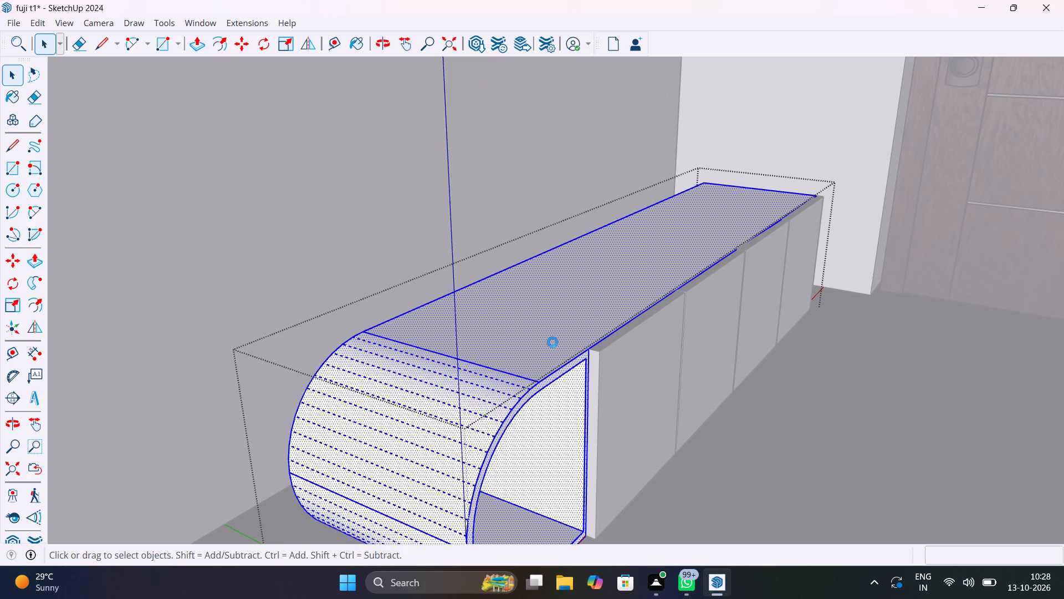
{"action": "key", "text": "p"}
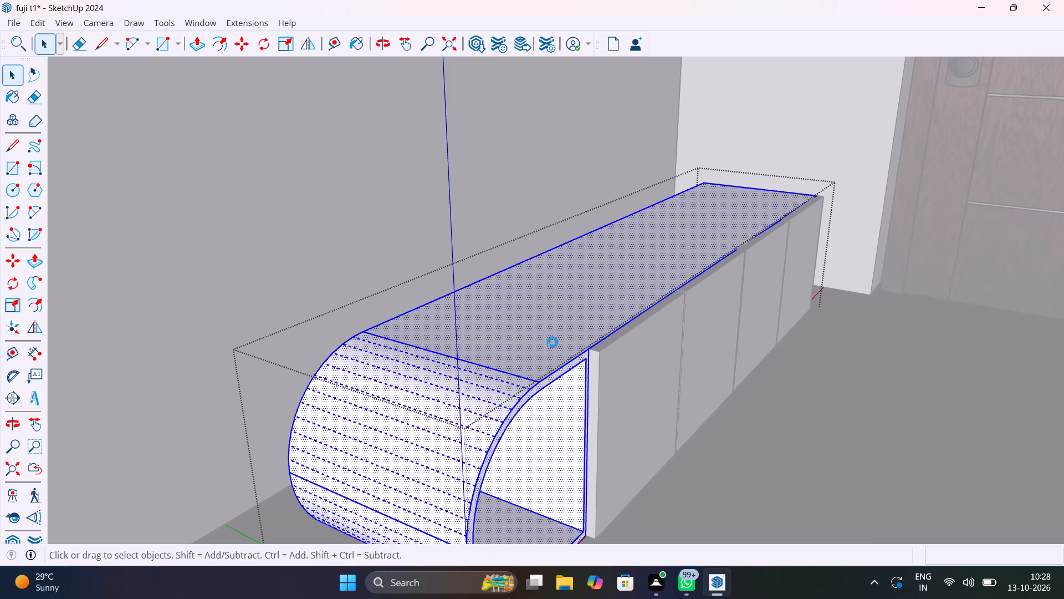
{"action": "key", "text": "p"}
{"action": "left_click", "coordinate": [553, 342]}
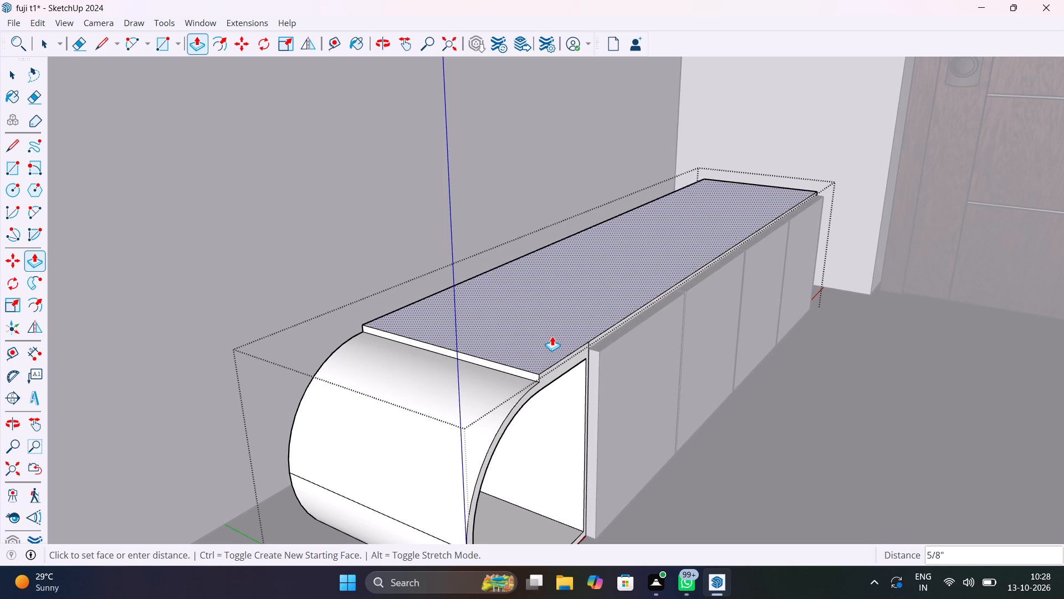
{"action": "left_click", "coordinate": [552, 338]}
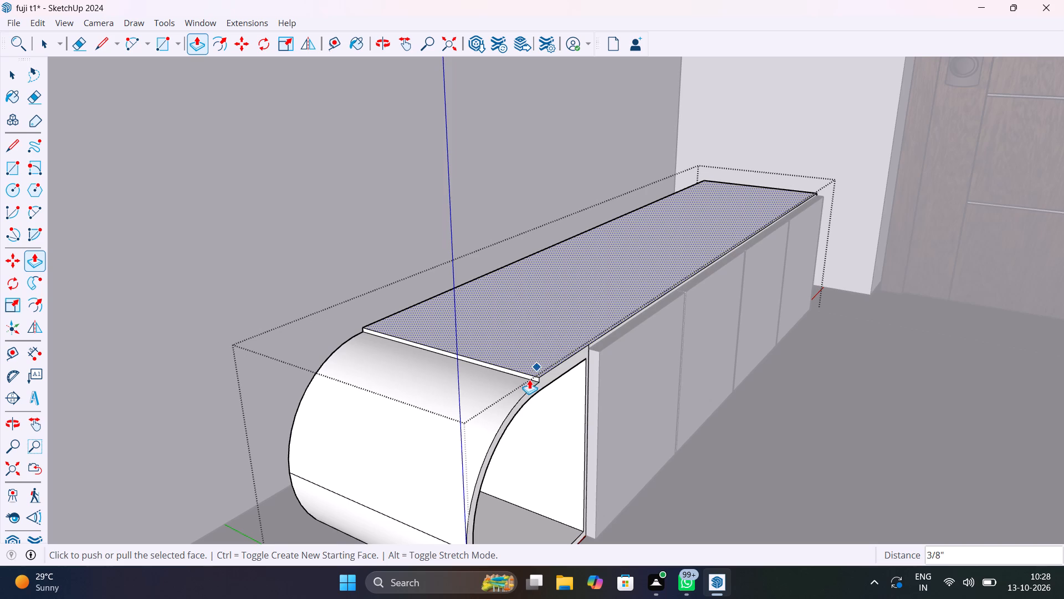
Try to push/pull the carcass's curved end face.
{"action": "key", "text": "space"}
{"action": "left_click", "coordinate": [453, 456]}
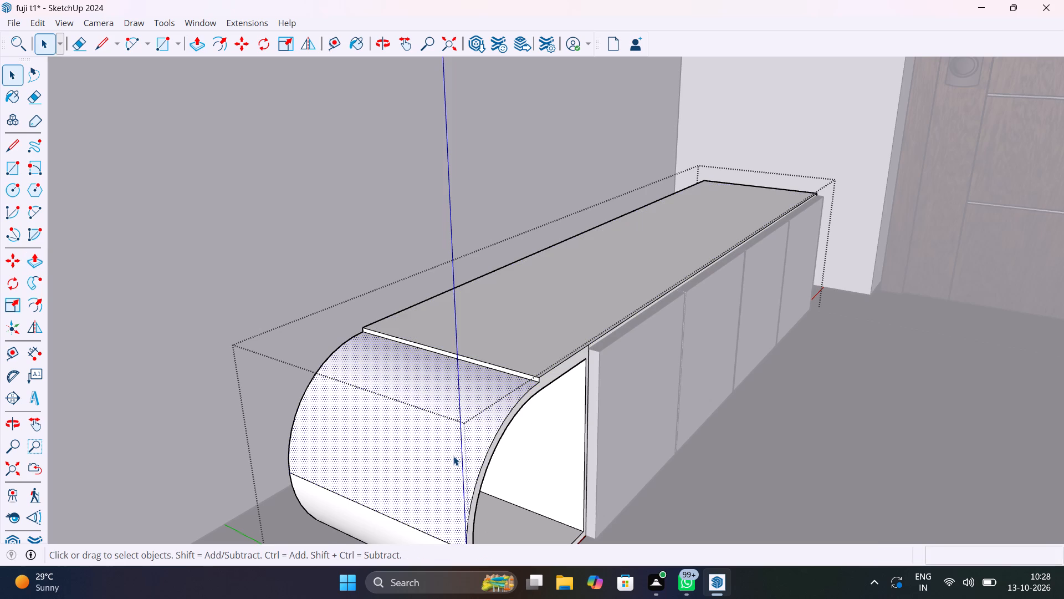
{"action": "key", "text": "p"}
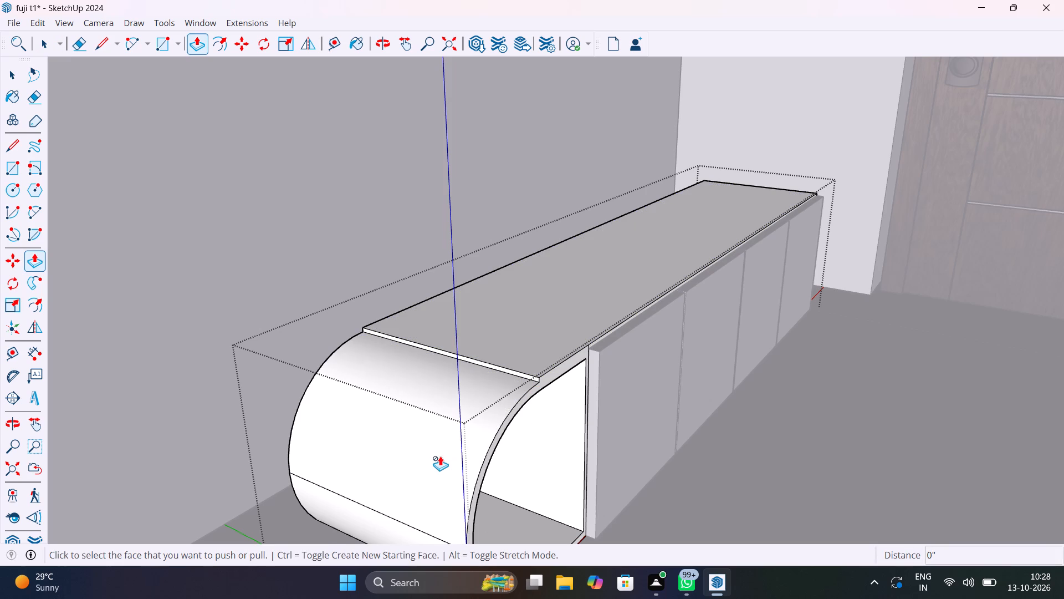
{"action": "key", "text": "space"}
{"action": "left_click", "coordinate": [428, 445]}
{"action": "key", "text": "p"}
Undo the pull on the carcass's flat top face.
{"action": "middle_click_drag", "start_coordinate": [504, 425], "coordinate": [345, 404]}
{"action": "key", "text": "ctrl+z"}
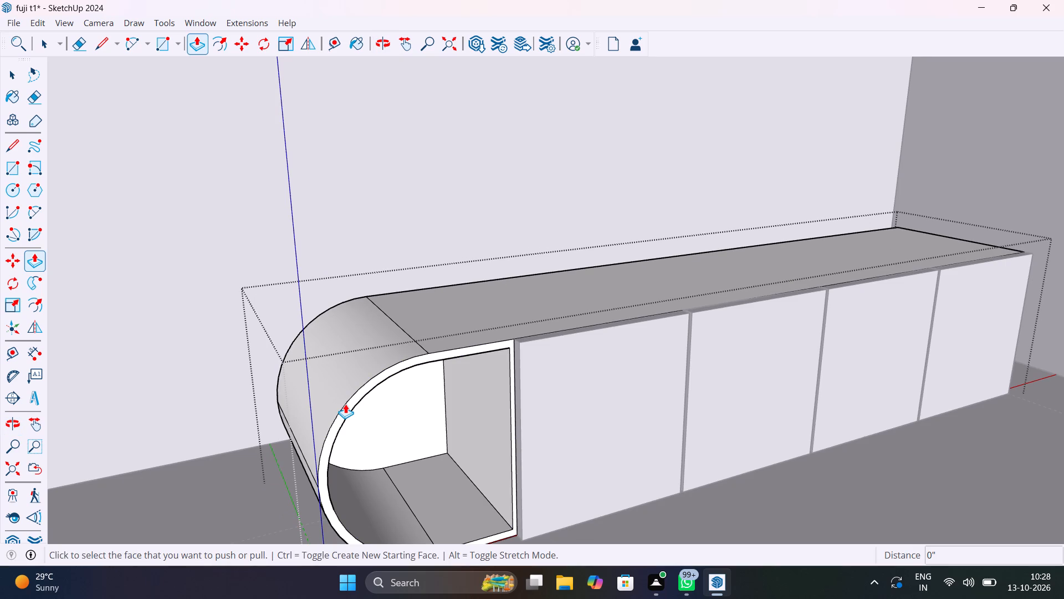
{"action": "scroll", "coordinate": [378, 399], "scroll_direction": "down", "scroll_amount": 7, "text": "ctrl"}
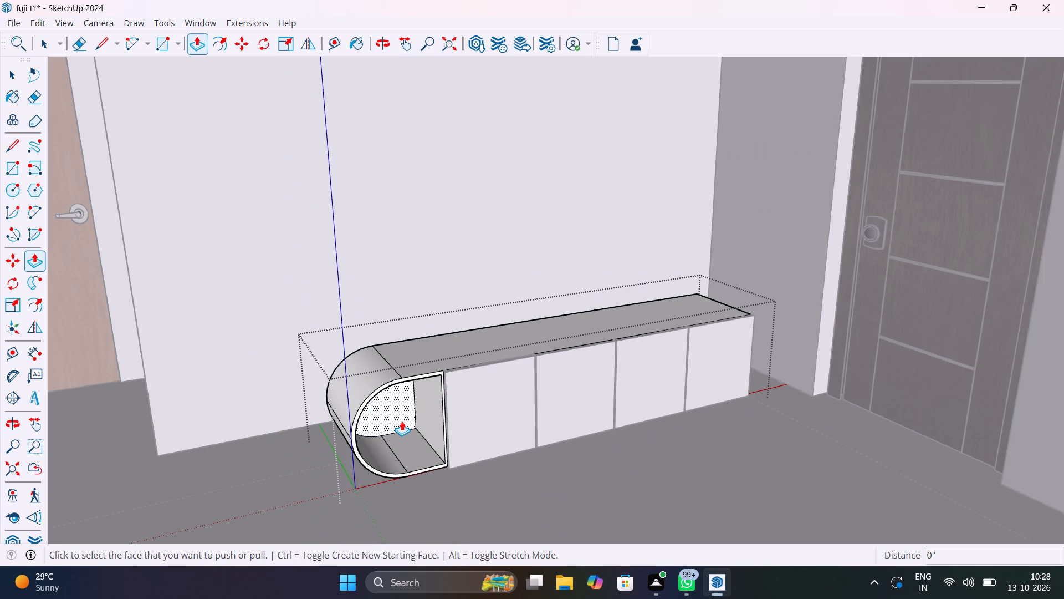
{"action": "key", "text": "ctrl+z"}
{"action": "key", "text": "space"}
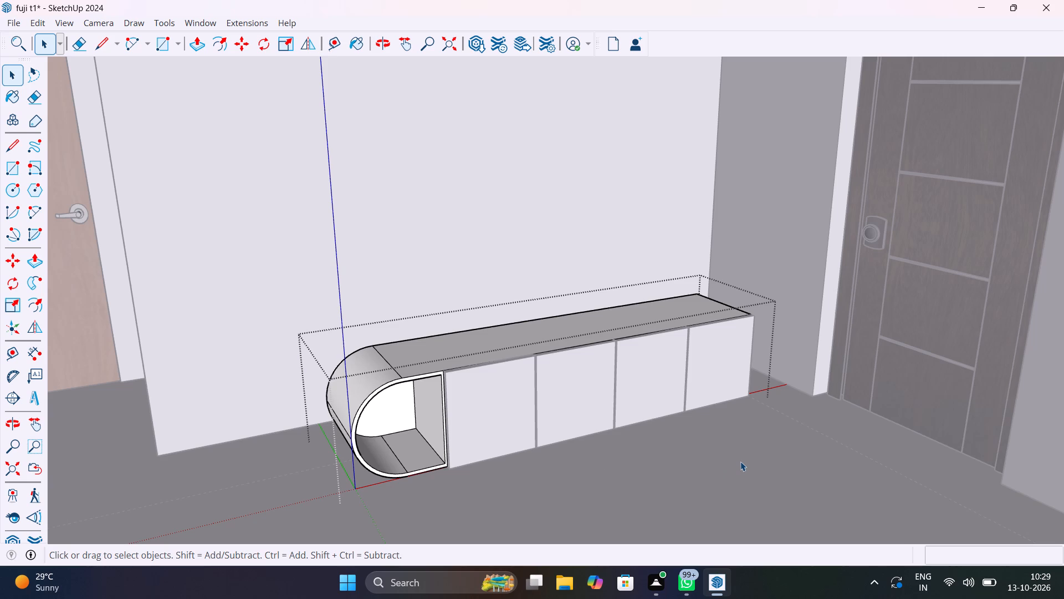
Leave group editing and delete the low unit's front shutters and its rounded-end carcass.
{"action": "scroll", "coordinate": [740, 461], "scroll_direction": "down", "scroll_amount": 5}
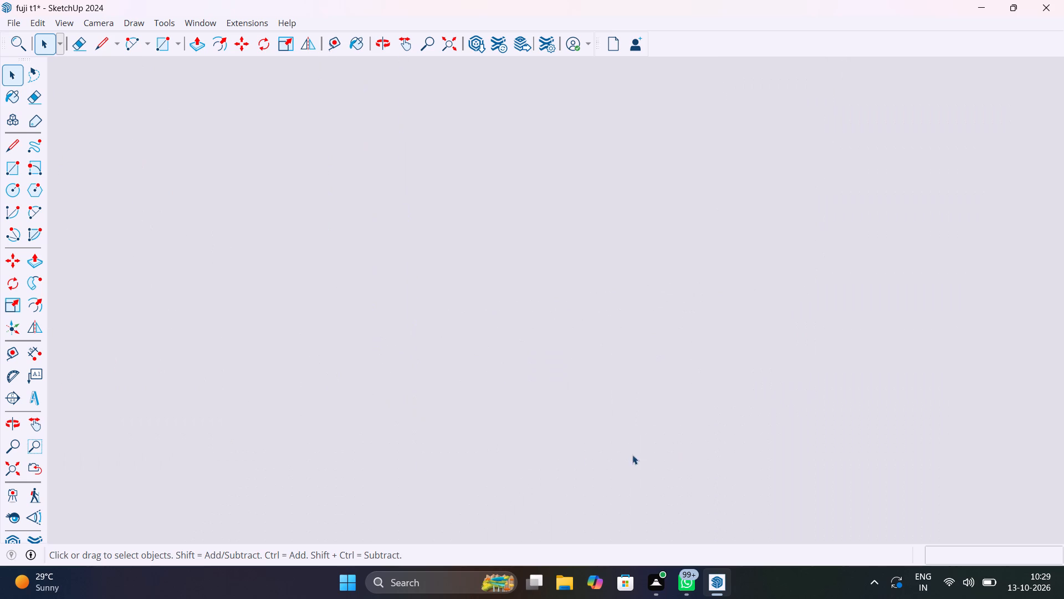
{"action": "left_click", "coordinate": [13, 464]}
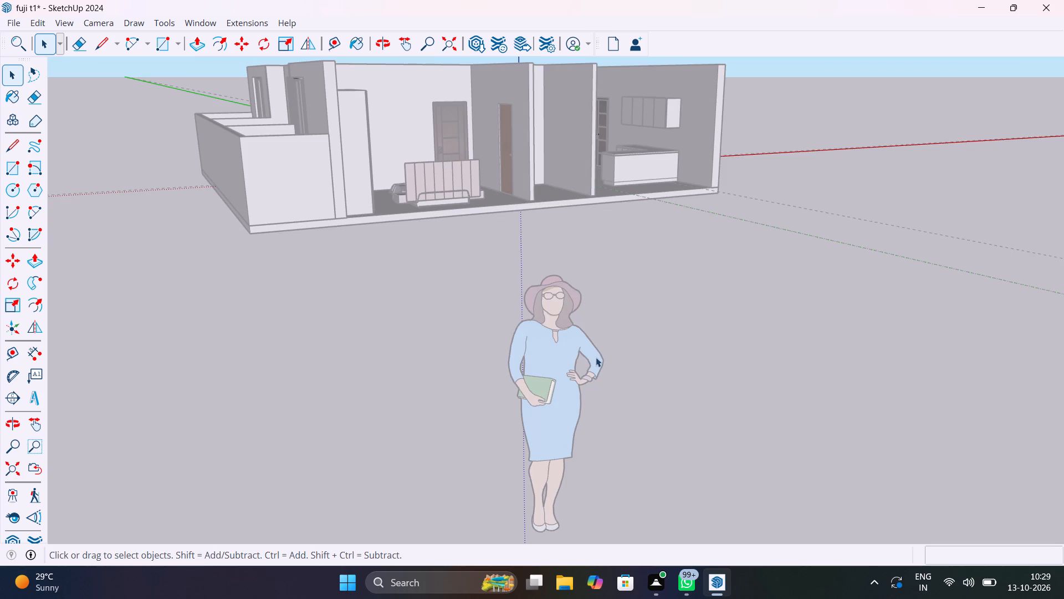
{"action": "left_click", "coordinate": [652, 282]}
{"action": "middle_click_drag", "start_coordinate": [644, 276], "coordinate": [538, 285]}
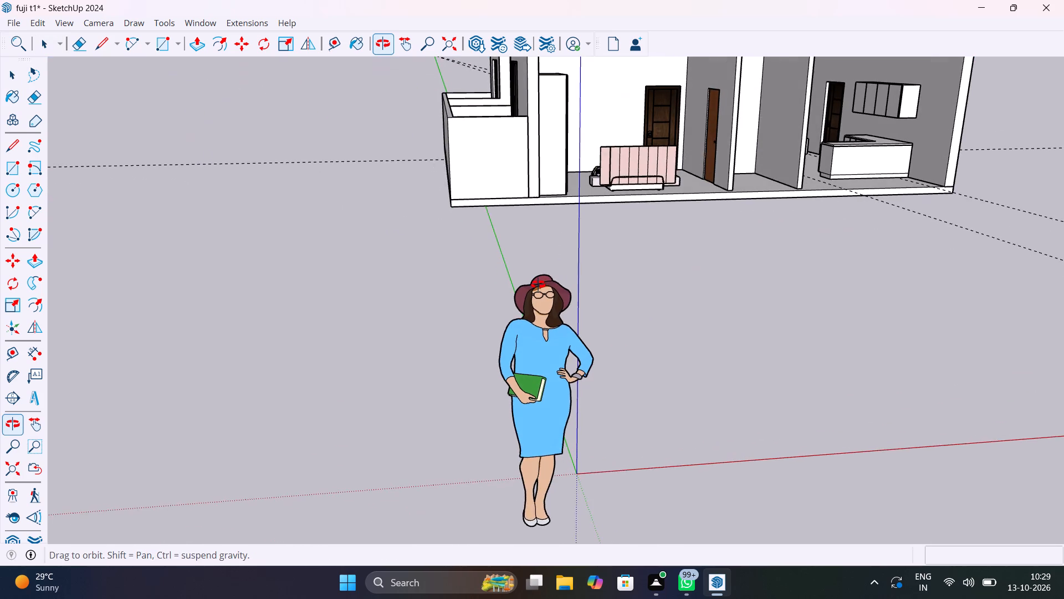
{"action": "middle_click_drag", "start_coordinate": [538, 285], "coordinate": [511, 551]}
{"action": "middle_click_drag", "start_coordinate": [663, 277], "coordinate": [466, 480], "text": "shift"}
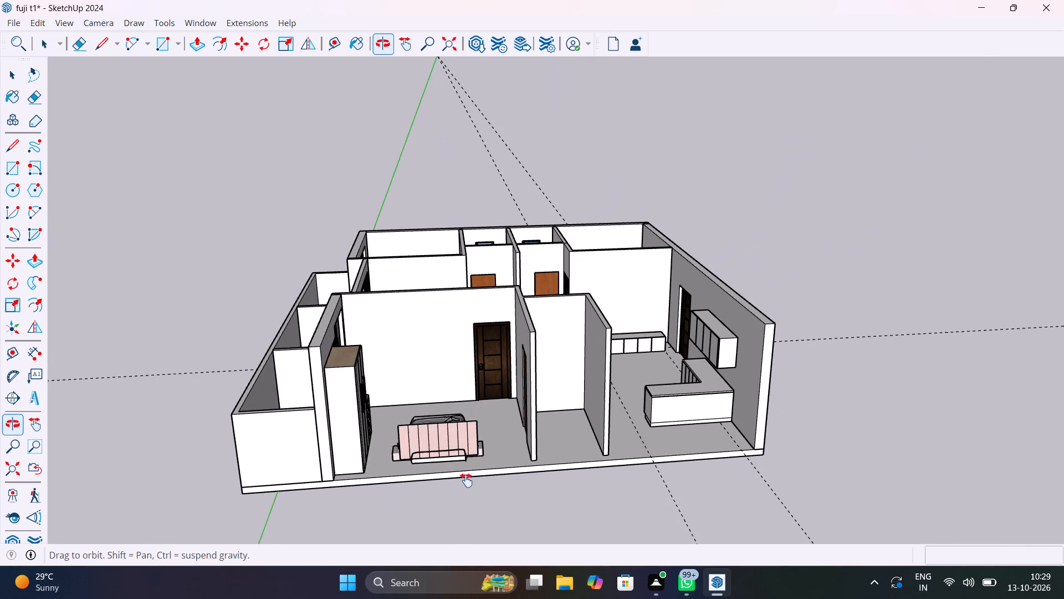
{"action": "middle_click_drag", "start_coordinate": [466, 480], "coordinate": [467, 542], "text": "shift"}
{"action": "scroll", "coordinate": [652, 338], "scroll_direction": "up", "scroll_amount": 12}
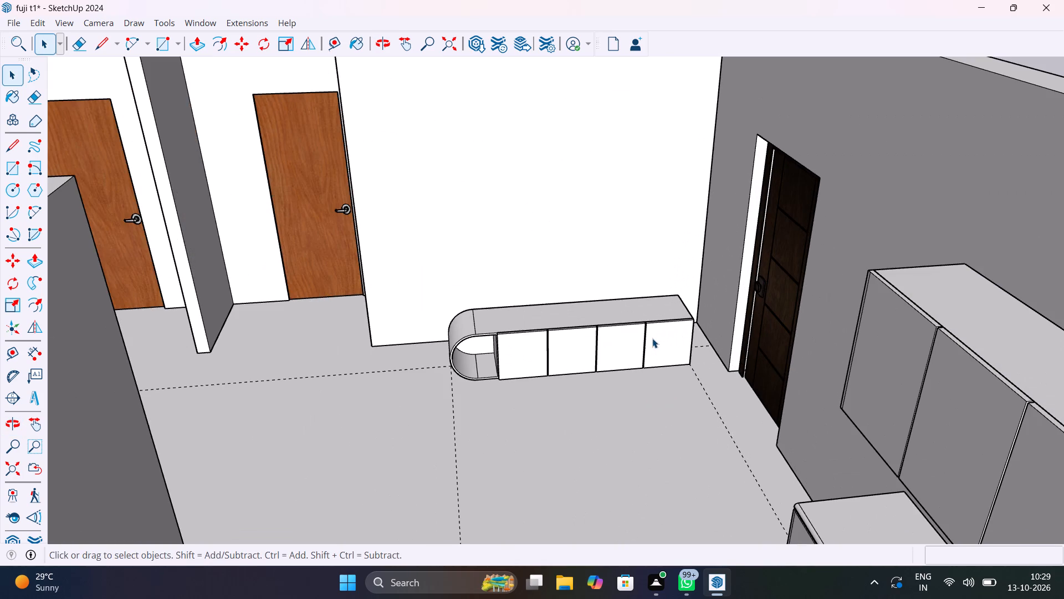
{"action": "scroll", "coordinate": [525, 329], "scroll_direction": "up", "scroll_amount": 6}
{"action": "left_click", "coordinate": [541, 337]}
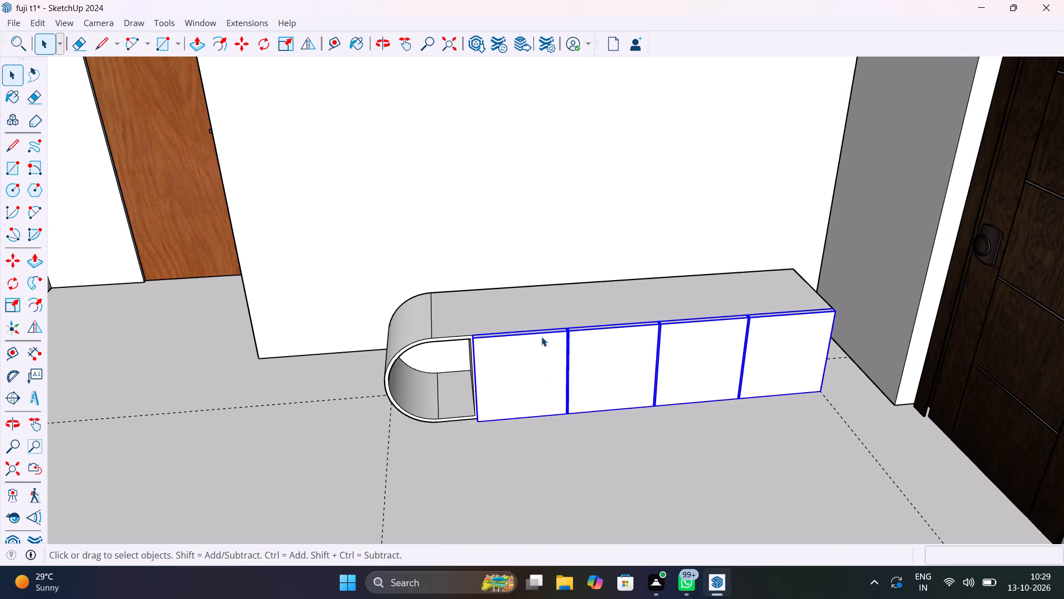
{"action": "key", "text": "Delete"}
{"action": "left_click", "coordinate": [541, 333]}
{"action": "key", "text": "Delete"}
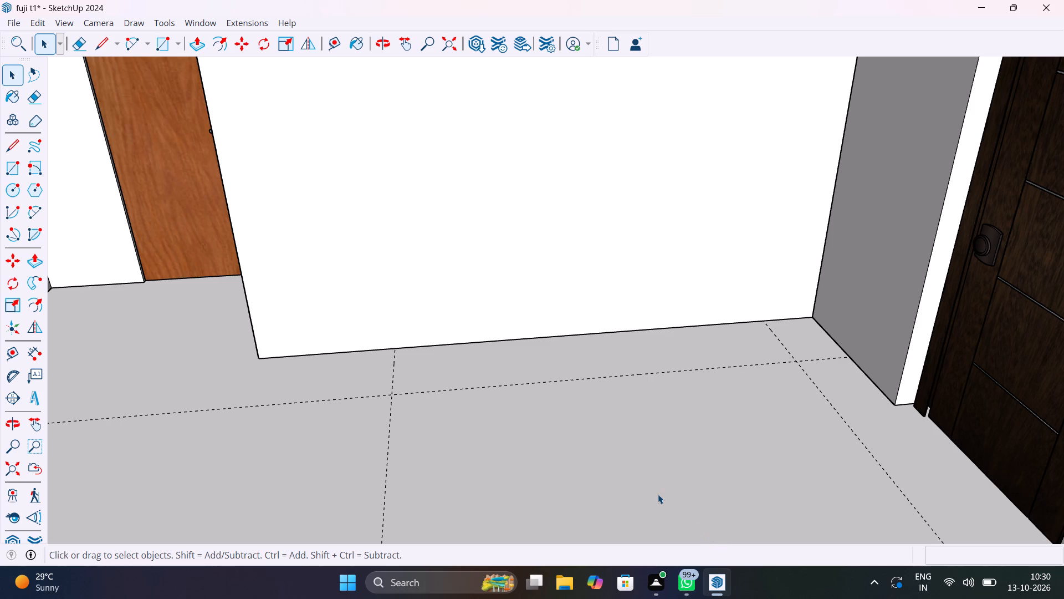
Build a box against the wall on the floor guides from a 7' by 1' 6" rectangle, extruded up 1'.
{"action": "key", "text": "r"}
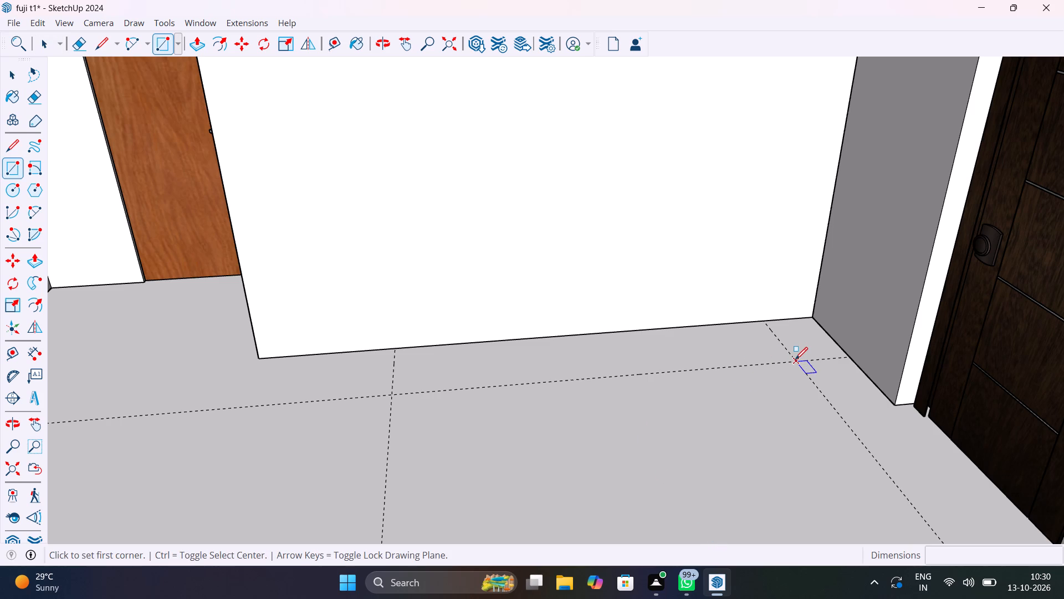
{"action": "left_click", "coordinate": [795, 359]}
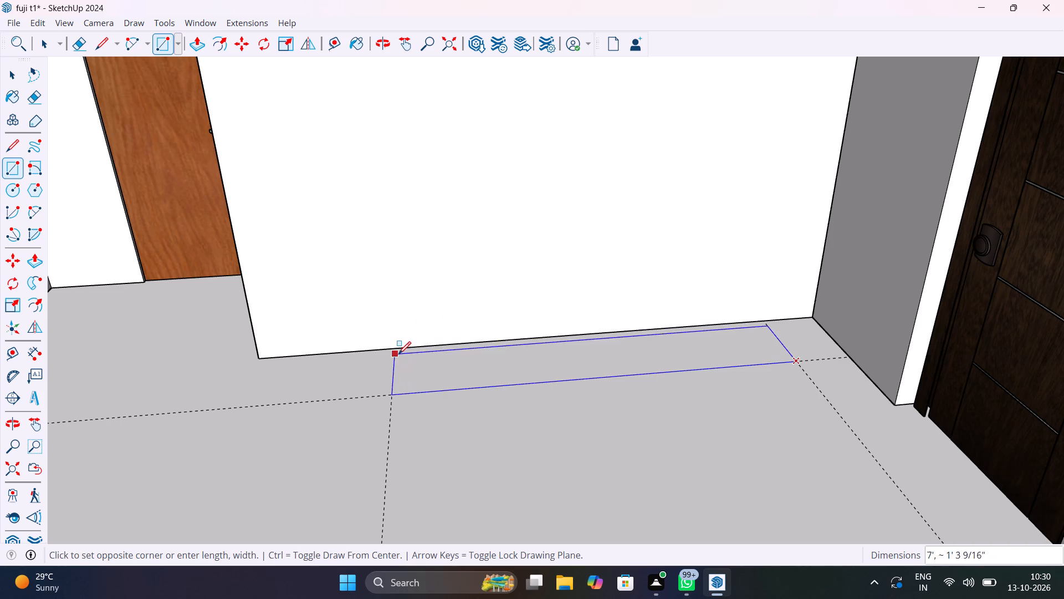
{"action": "left_click", "coordinate": [397, 351]}
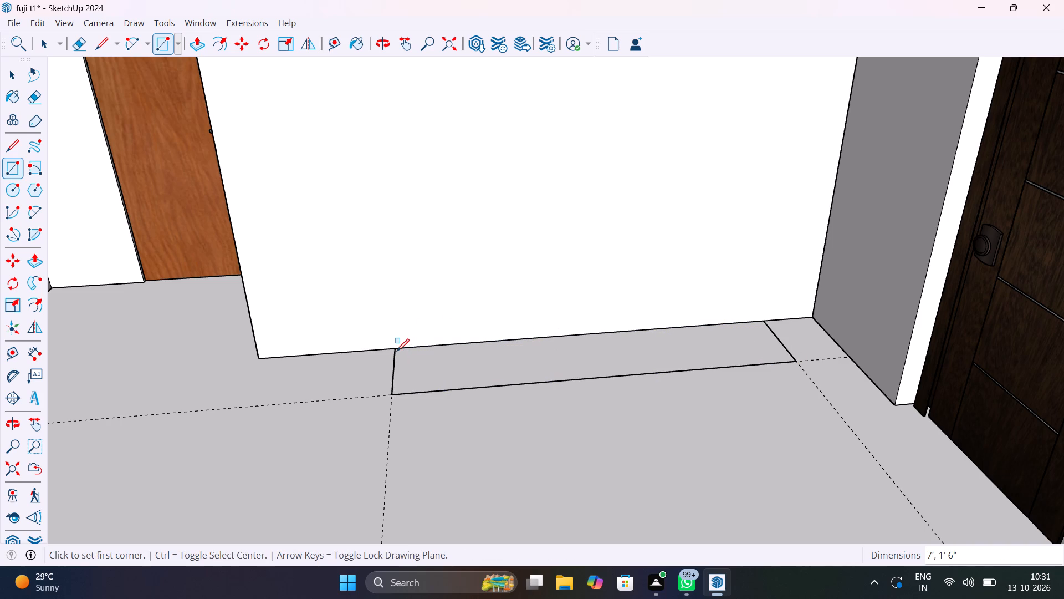
{"action": "key", "text": "p"}
{"action": "left_click", "coordinate": [477, 361]}
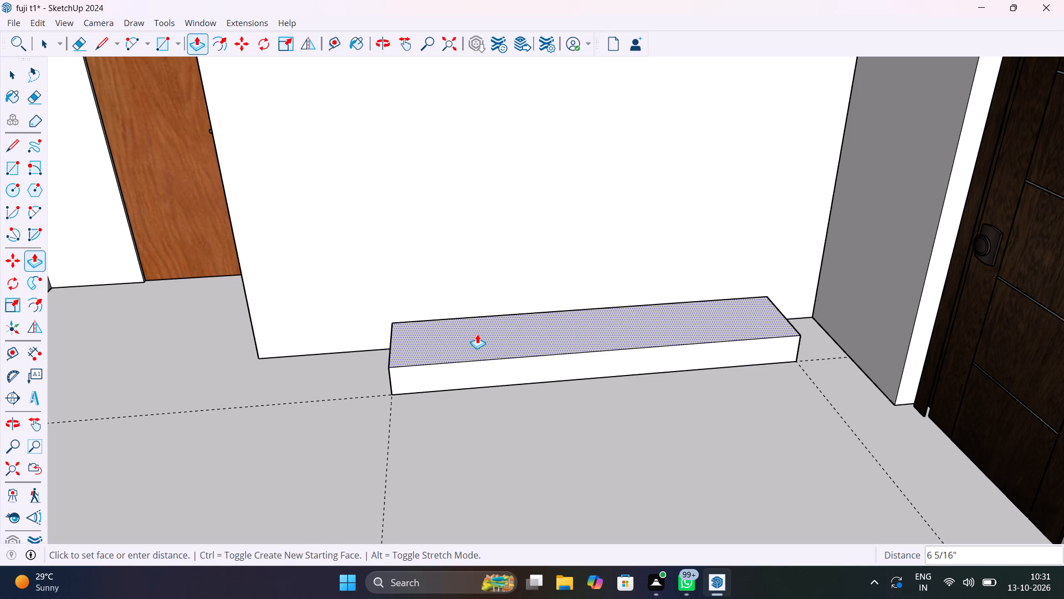
{"action": "type", "text": "1'"}
{"action": "key", "text": "Return"}
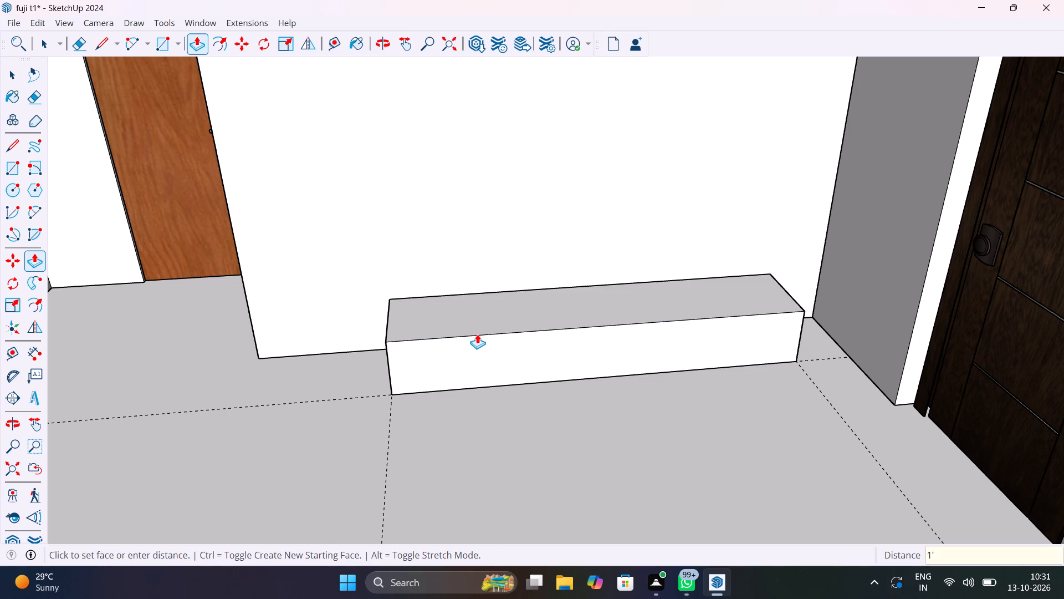
Make the whole new box a group.
{"action": "middle_click_drag", "start_coordinate": [502, 387], "coordinate": [510, 293]}
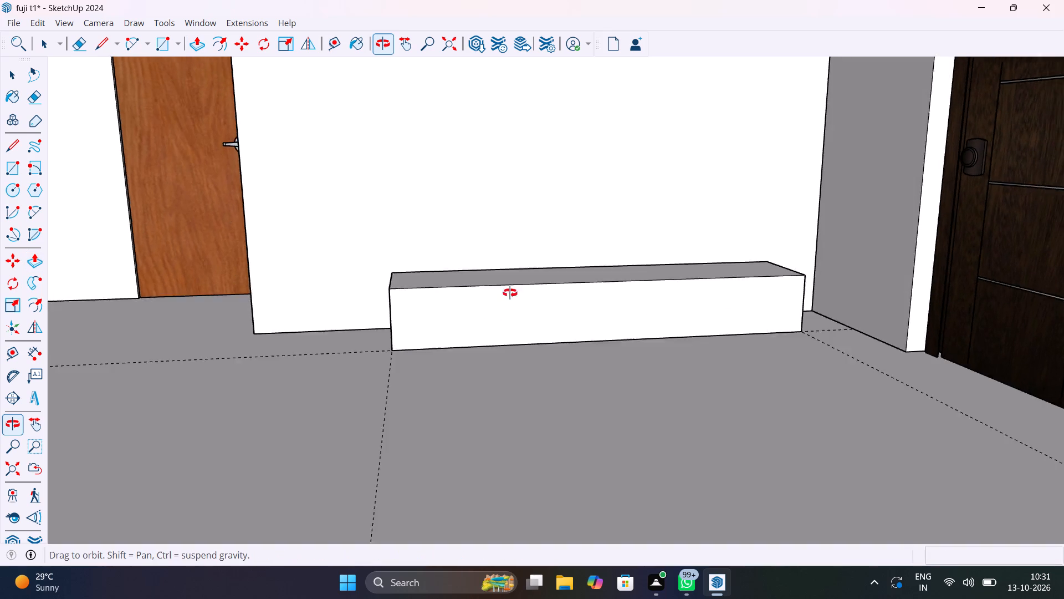
{"action": "middle_click_drag", "start_coordinate": [510, 293], "coordinate": [556, 344]}
{"action": "key", "text": "space"}
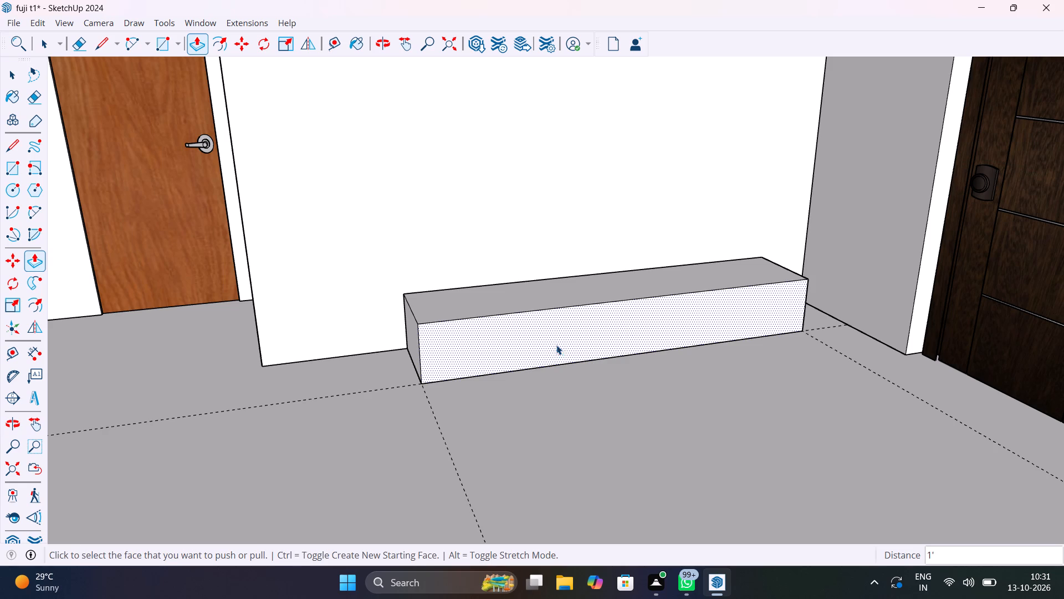
{"action": "triple_click", "coordinate": [548, 328]}
{"action": "right_click", "coordinate": [548, 328]}
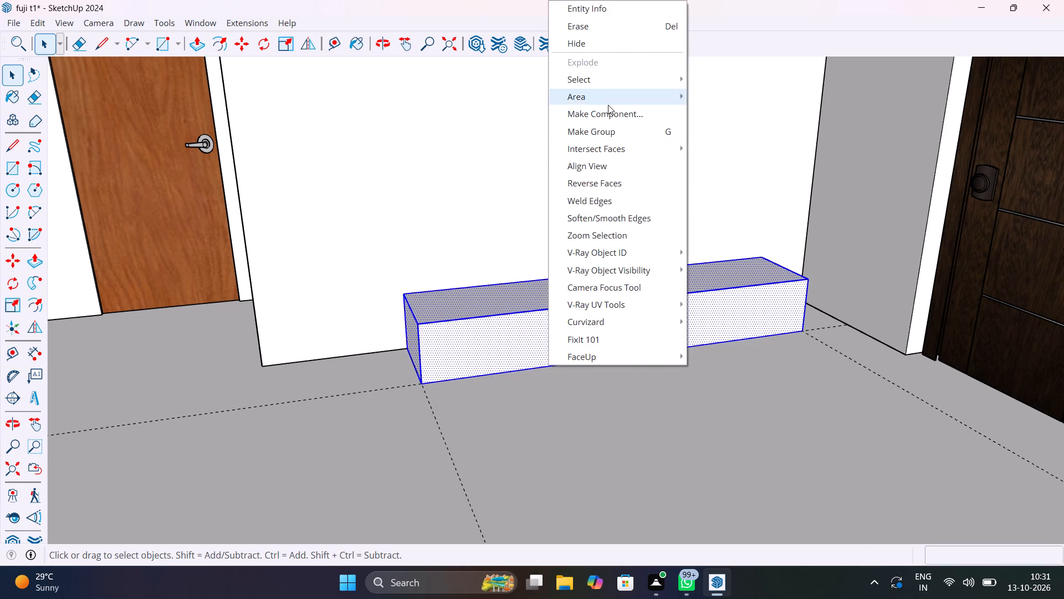
{"action": "left_click", "coordinate": [609, 130]}
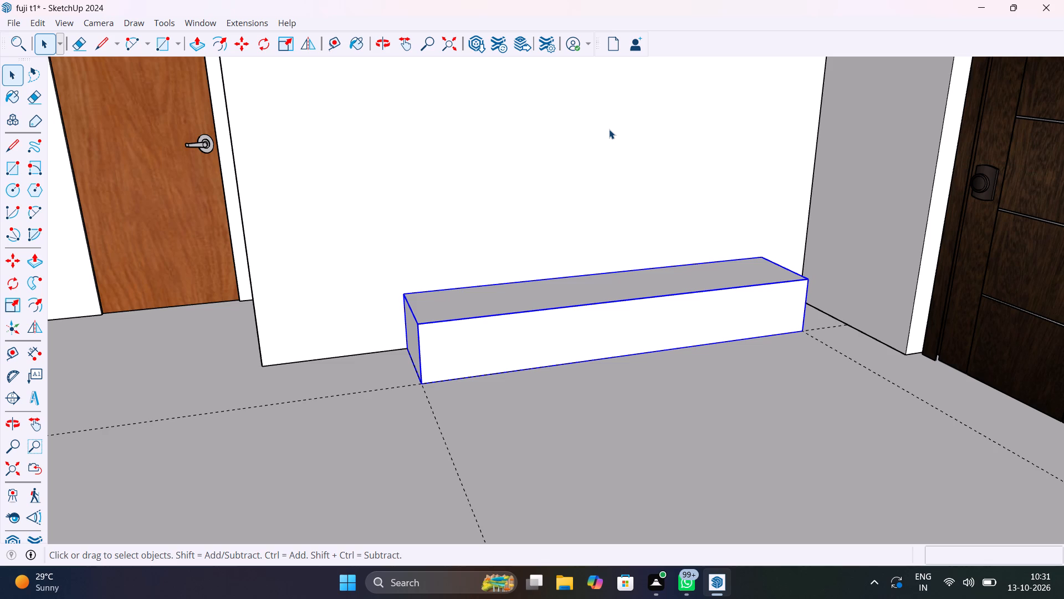
Inside the box group, offset the front face's outline inward by about 7/8", and close the group.
{"action": "double_click", "coordinate": [473, 353]}
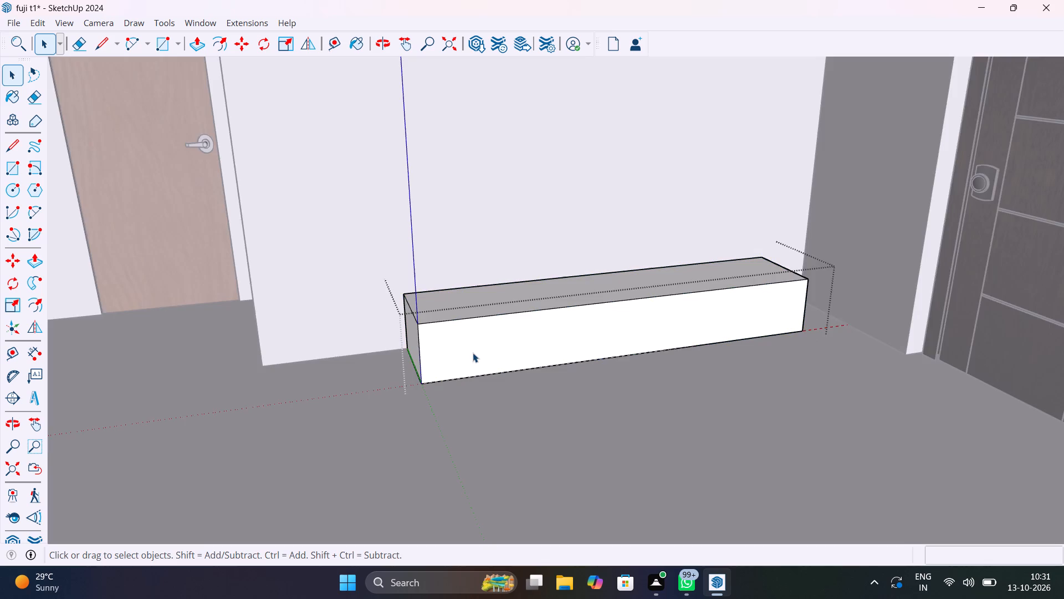
{"action": "scroll", "coordinate": [475, 349], "scroll_direction": "up", "scroll_amount": 4}
{"action": "middle_click_drag", "start_coordinate": [475, 348], "coordinate": [431, 321]}
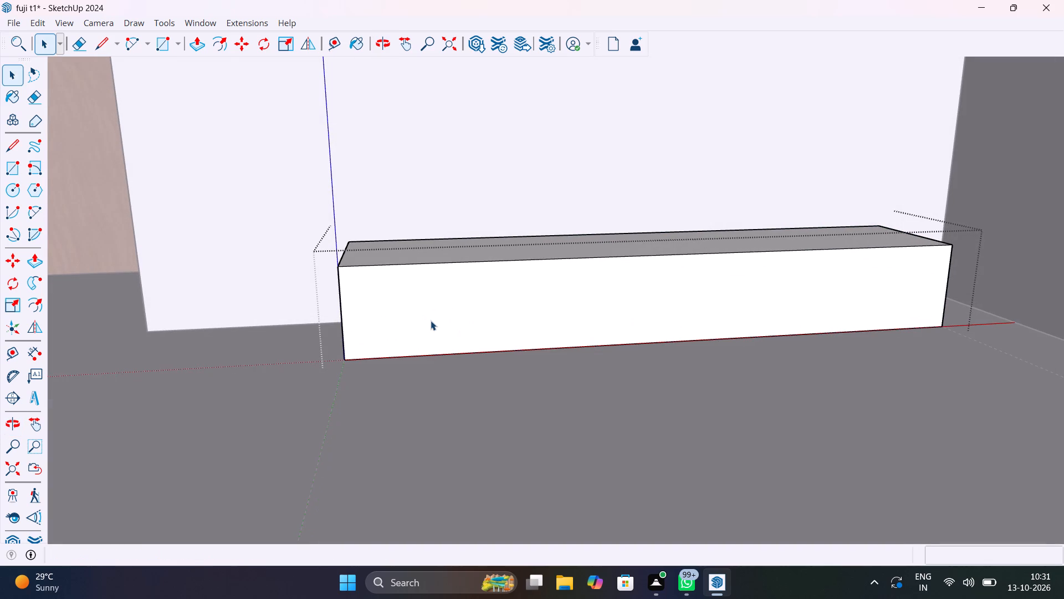
{"action": "key", "text": "f"}
{"action": "left_click_drag", "start_coordinate": [438, 279], "coordinate": [441, 290]}
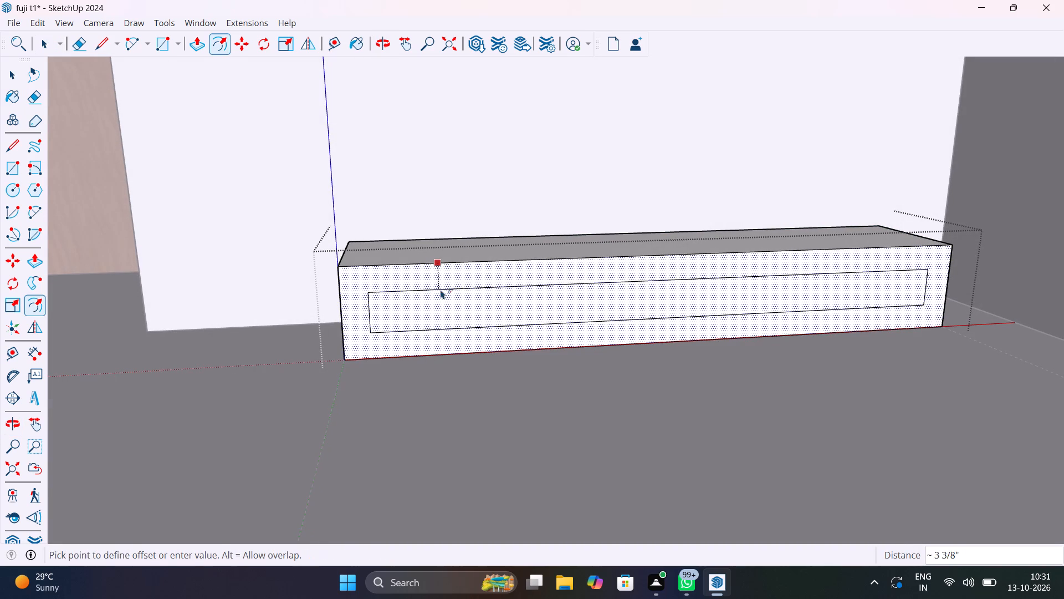
{"action": "left_click_drag", "start_coordinate": [441, 290], "coordinate": [433, 270]}
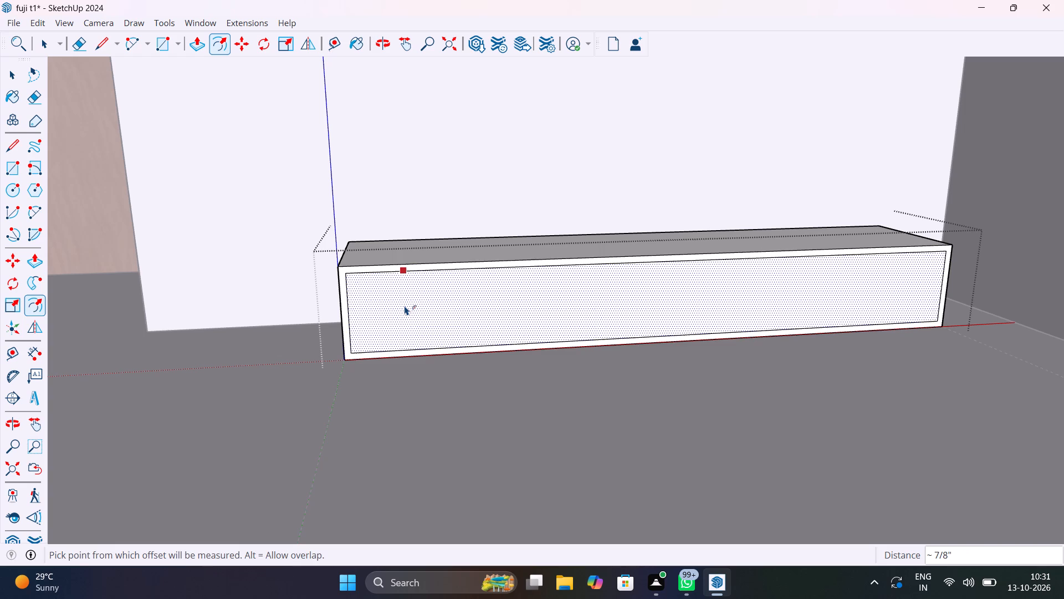
{"action": "key", "text": "space"}
{"action": "left_click", "coordinate": [309, 411]}
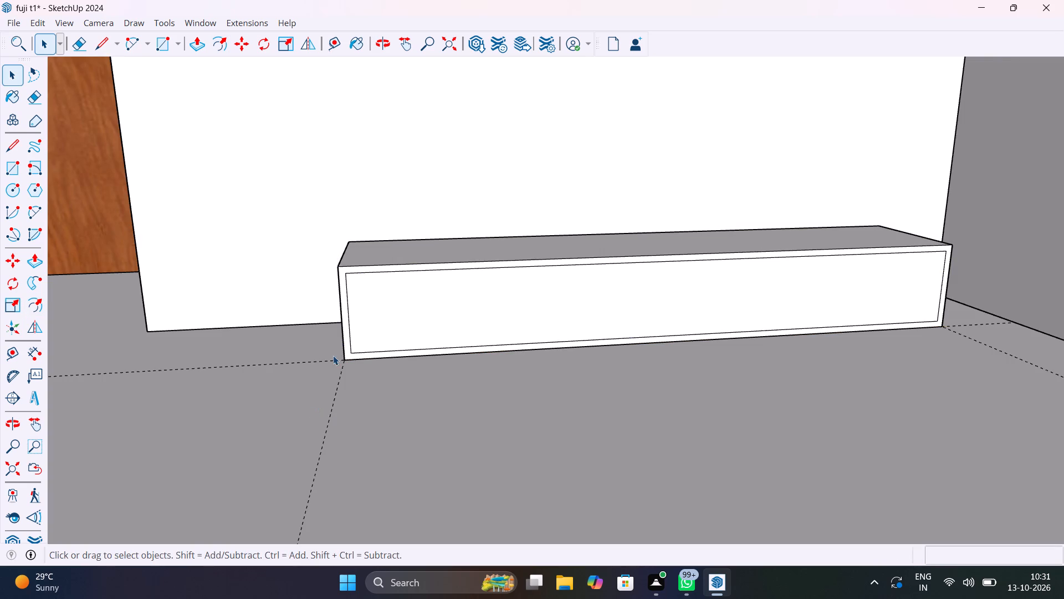
Outside the group, draw a rectangle about 6' 10 1/4" by 10 1/4" over the inset outline on the box's front.
{"action": "double_click", "coordinate": [371, 298]}
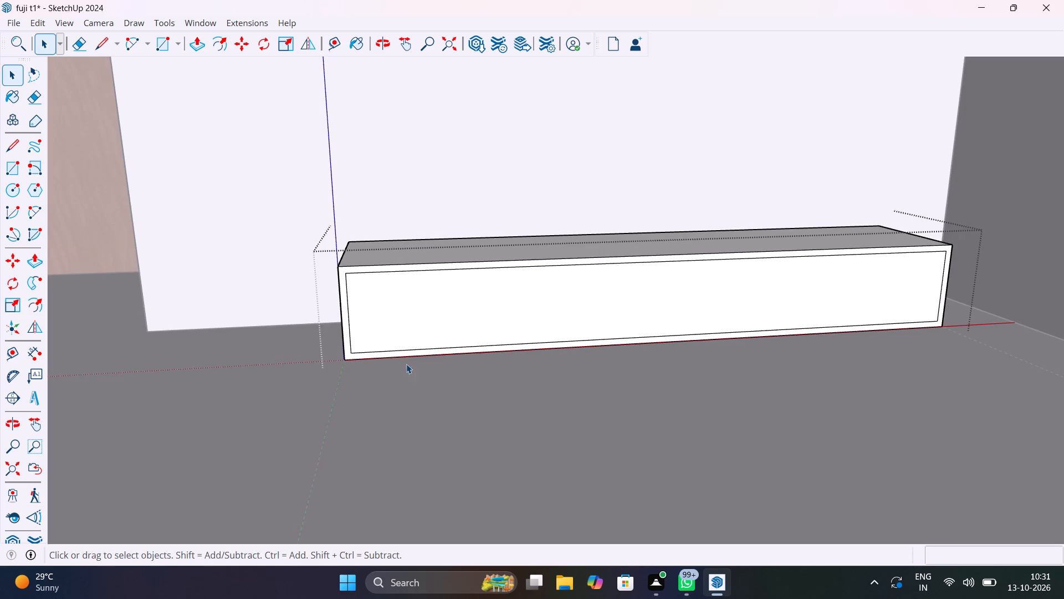
{"action": "left_click", "coordinate": [410, 432]}
{"action": "key", "text": "r"}
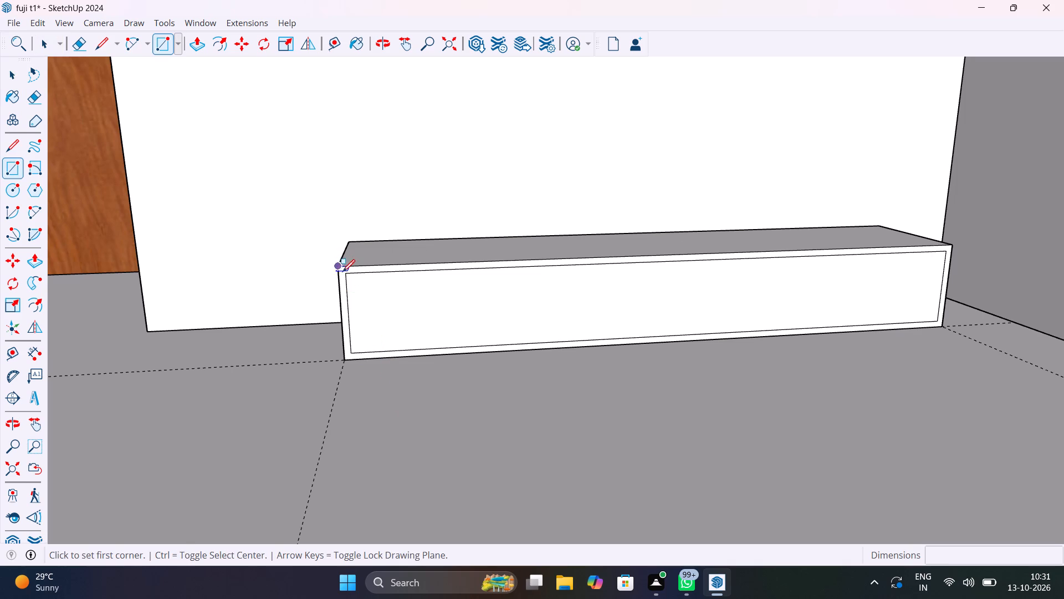
{"action": "left_click", "coordinate": [345, 275]}
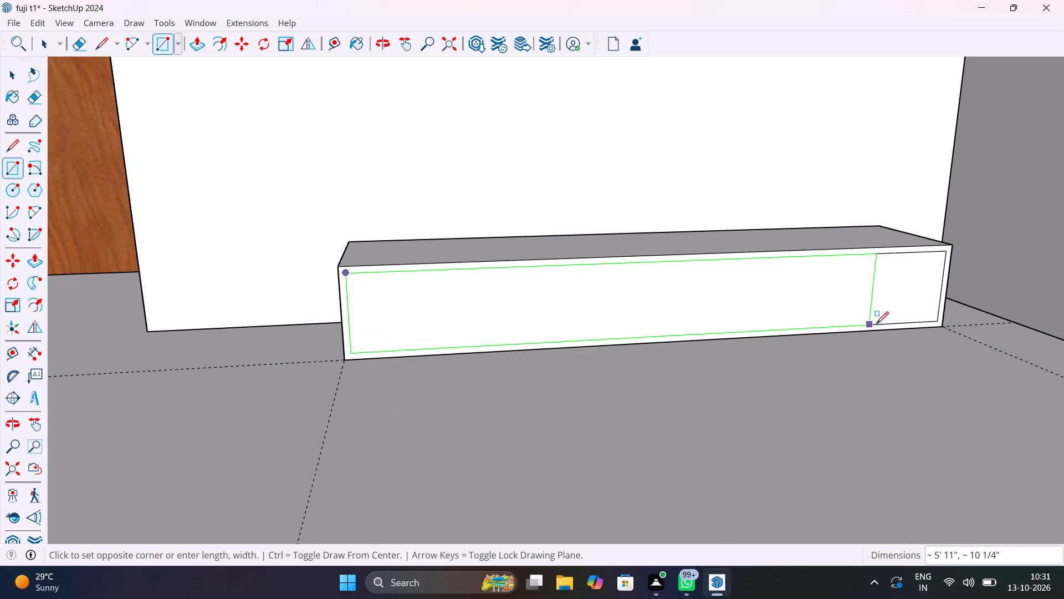
{"action": "left_click", "coordinate": [936, 317]}
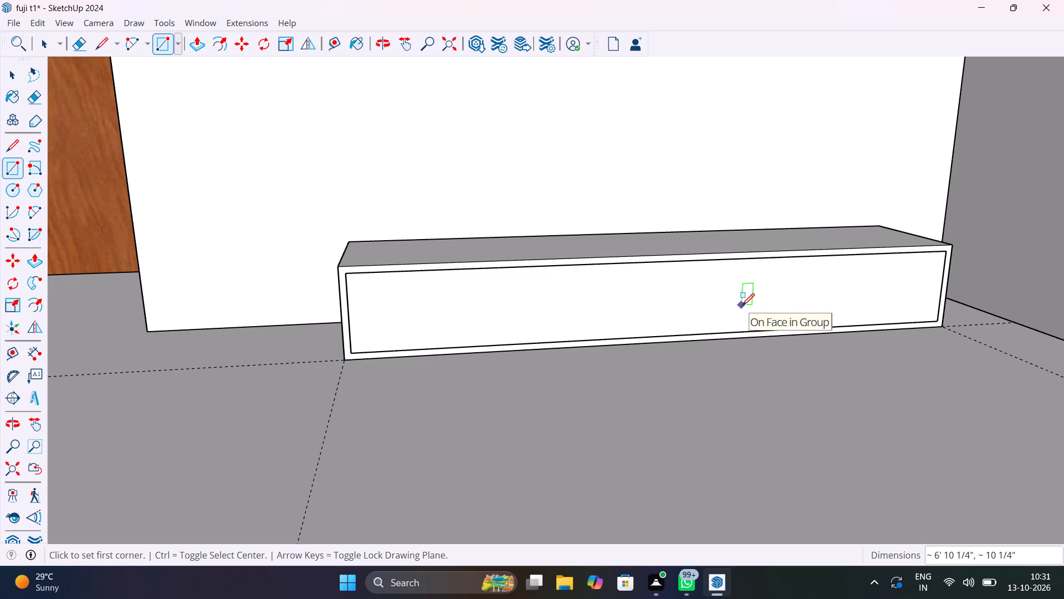
Push/pull the new front rectangle outward by 1".
{"action": "key", "text": "p"}
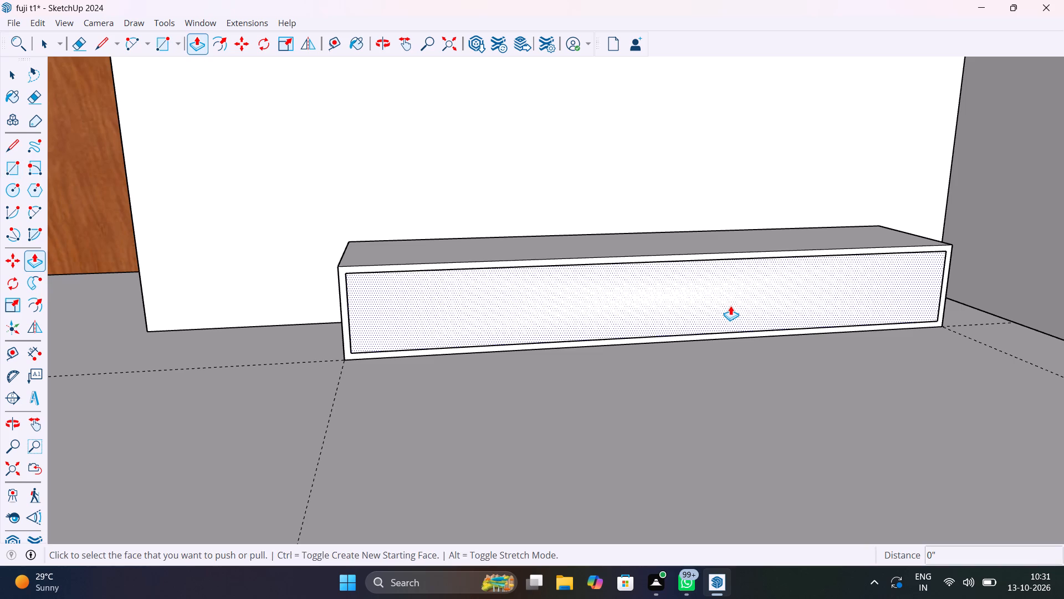
{"action": "left_click", "coordinate": [730, 304]}
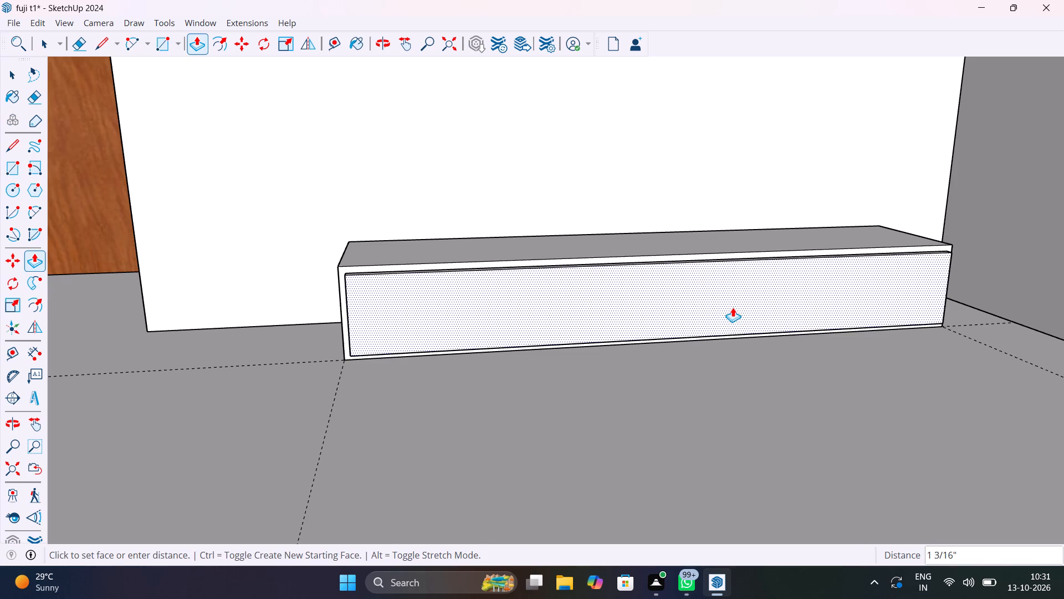
{"action": "scroll", "coordinate": [733, 306], "scroll_direction": "up", "scroll_amount": 4}
{"action": "middle_click_drag", "start_coordinate": [733, 305], "coordinate": [761, 321]}
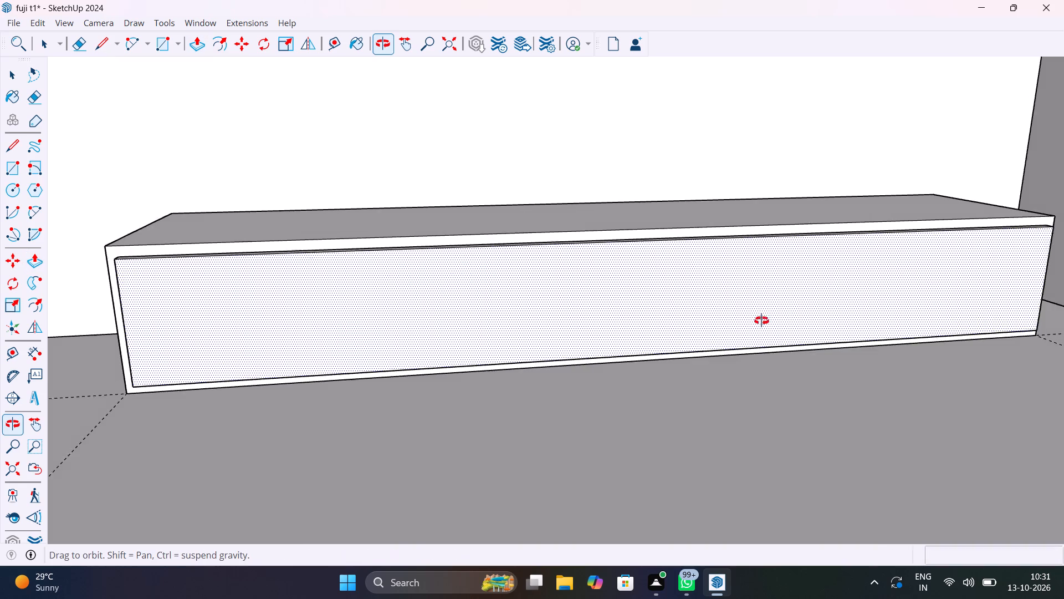
{"action": "middle_click_drag", "start_coordinate": [761, 321], "coordinate": [809, 369]}
{"action": "type", "text": "1\""}
{"action": "key", "text": "Return"}
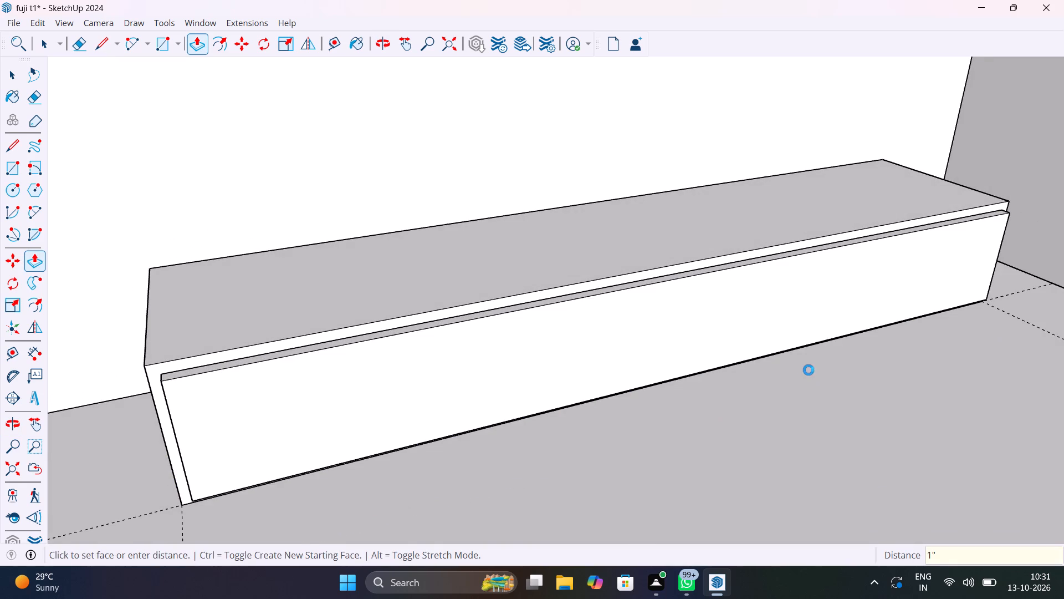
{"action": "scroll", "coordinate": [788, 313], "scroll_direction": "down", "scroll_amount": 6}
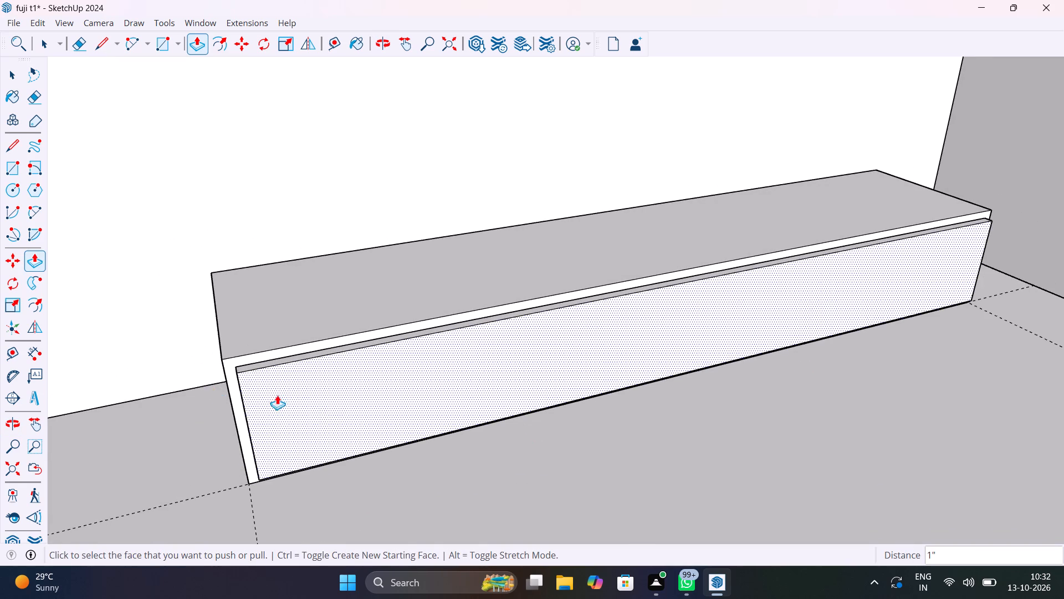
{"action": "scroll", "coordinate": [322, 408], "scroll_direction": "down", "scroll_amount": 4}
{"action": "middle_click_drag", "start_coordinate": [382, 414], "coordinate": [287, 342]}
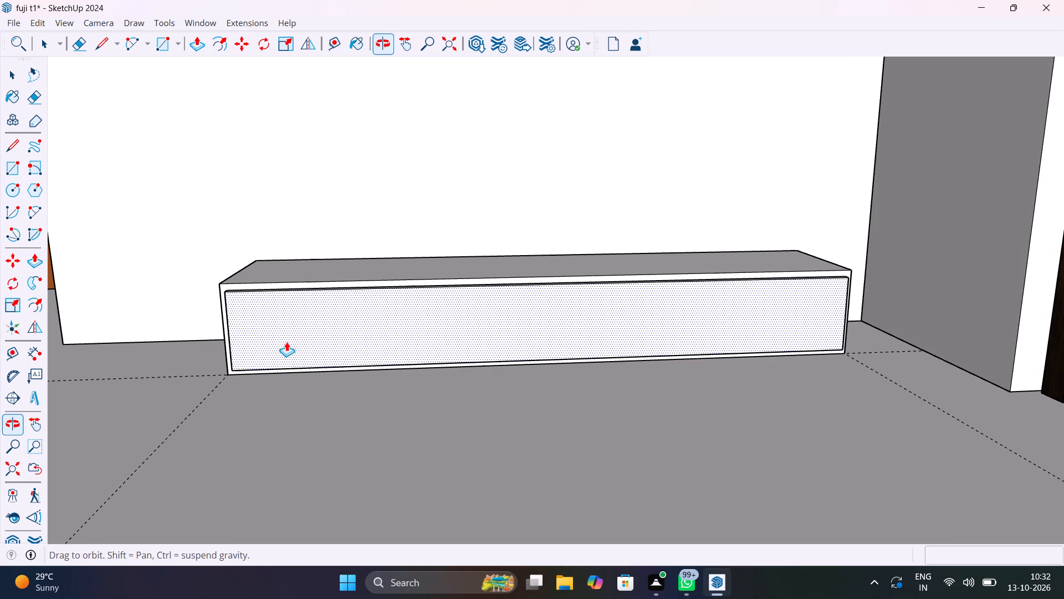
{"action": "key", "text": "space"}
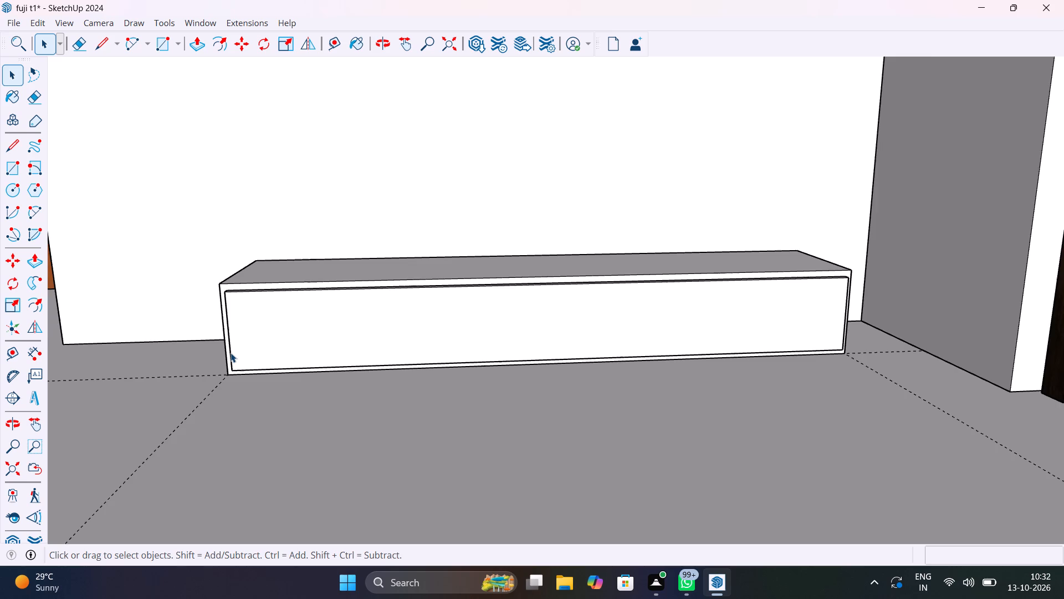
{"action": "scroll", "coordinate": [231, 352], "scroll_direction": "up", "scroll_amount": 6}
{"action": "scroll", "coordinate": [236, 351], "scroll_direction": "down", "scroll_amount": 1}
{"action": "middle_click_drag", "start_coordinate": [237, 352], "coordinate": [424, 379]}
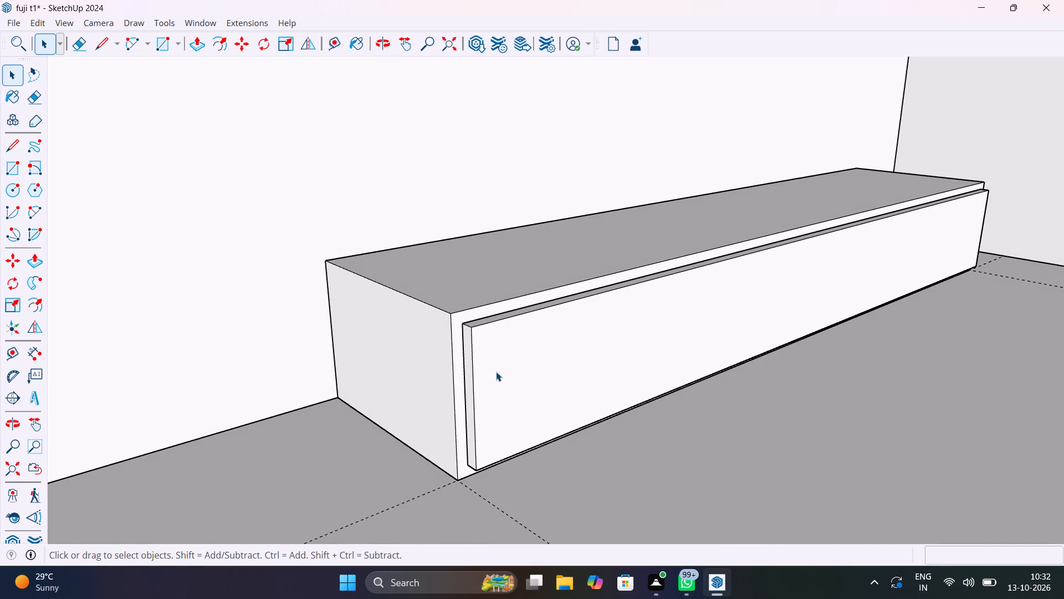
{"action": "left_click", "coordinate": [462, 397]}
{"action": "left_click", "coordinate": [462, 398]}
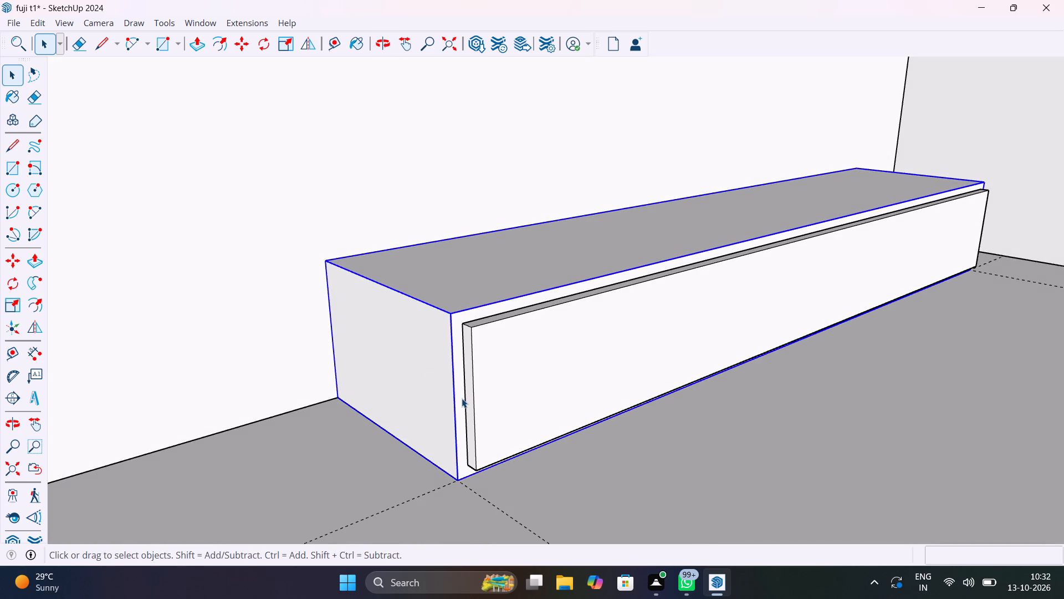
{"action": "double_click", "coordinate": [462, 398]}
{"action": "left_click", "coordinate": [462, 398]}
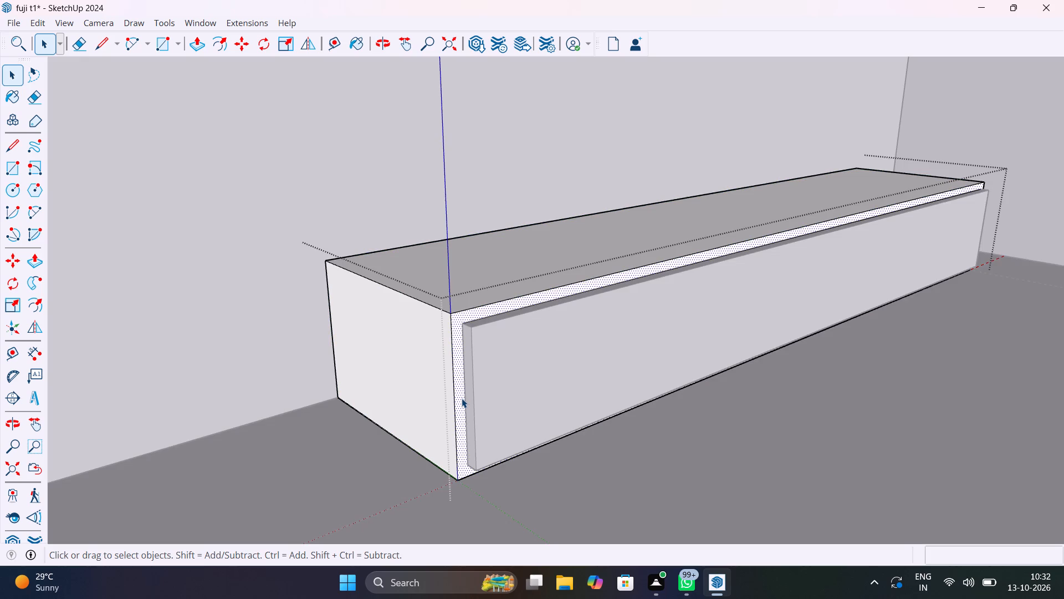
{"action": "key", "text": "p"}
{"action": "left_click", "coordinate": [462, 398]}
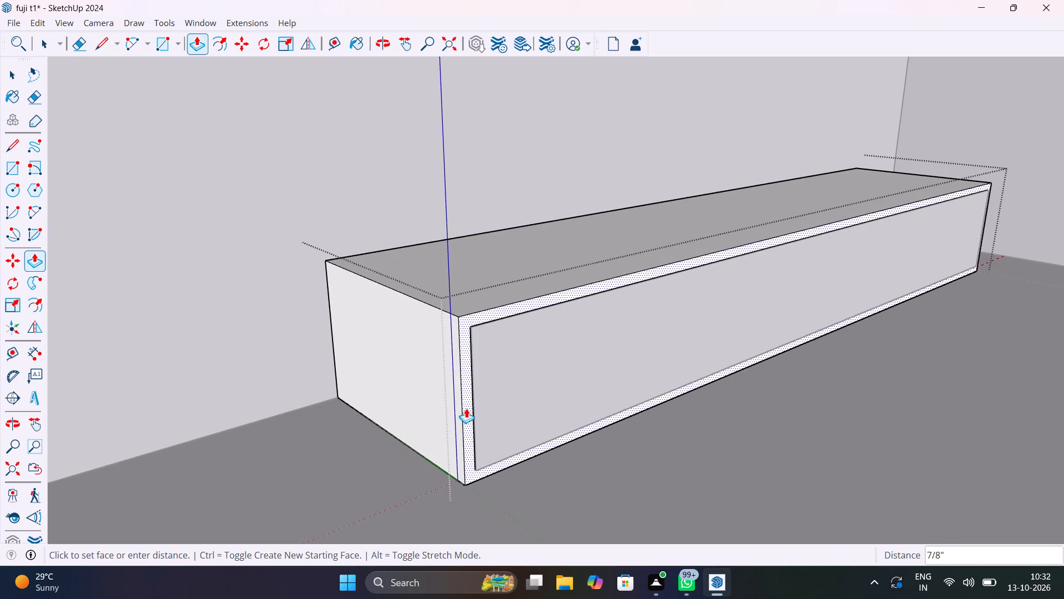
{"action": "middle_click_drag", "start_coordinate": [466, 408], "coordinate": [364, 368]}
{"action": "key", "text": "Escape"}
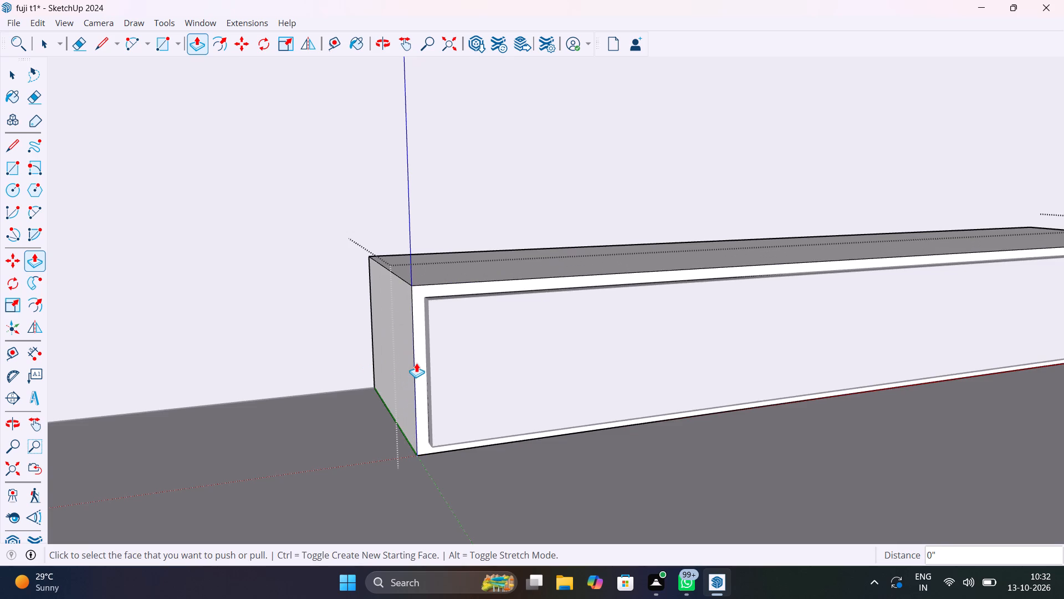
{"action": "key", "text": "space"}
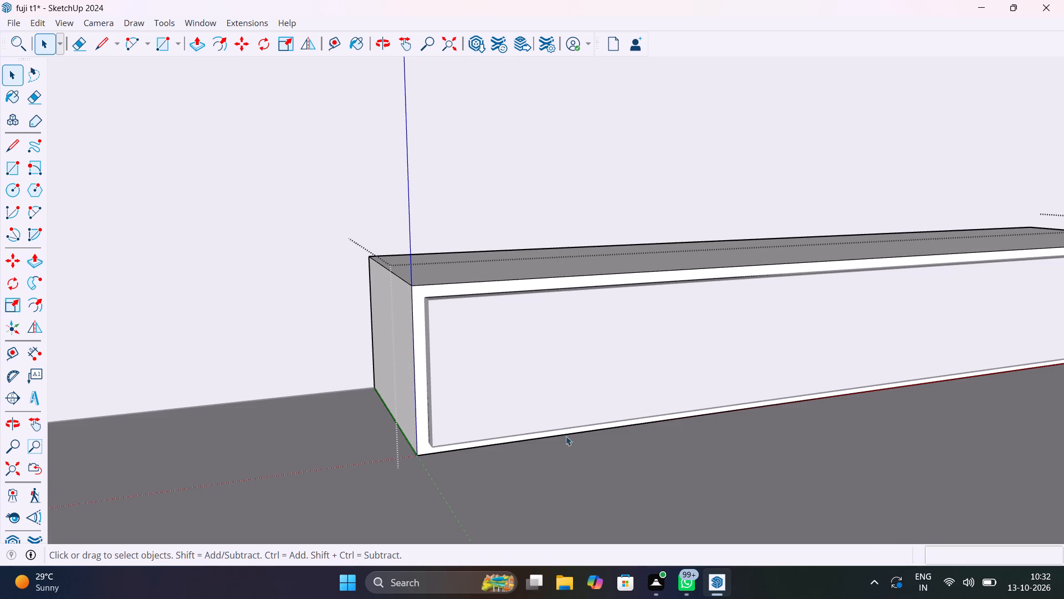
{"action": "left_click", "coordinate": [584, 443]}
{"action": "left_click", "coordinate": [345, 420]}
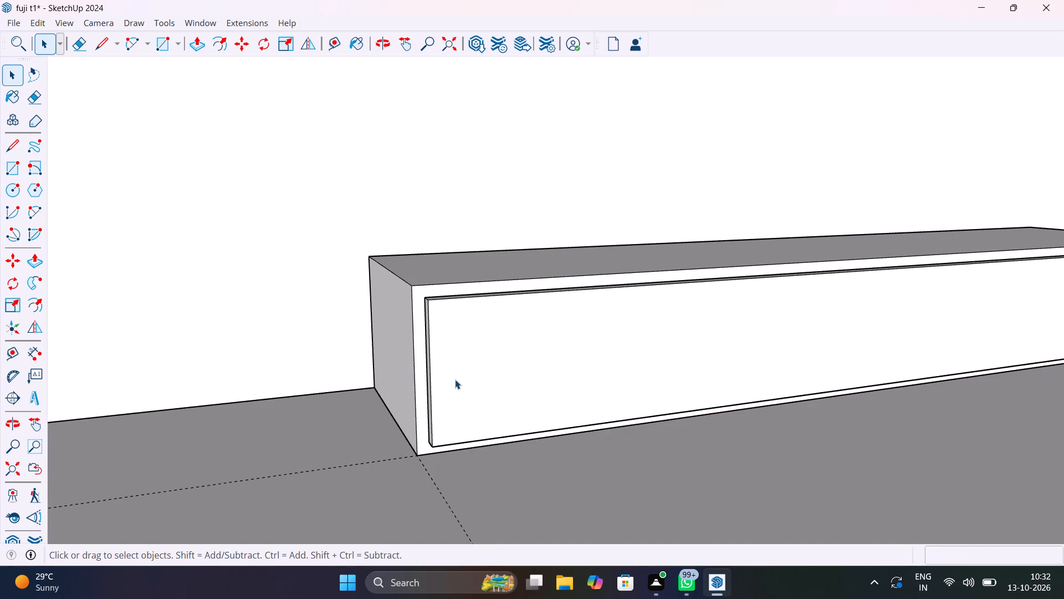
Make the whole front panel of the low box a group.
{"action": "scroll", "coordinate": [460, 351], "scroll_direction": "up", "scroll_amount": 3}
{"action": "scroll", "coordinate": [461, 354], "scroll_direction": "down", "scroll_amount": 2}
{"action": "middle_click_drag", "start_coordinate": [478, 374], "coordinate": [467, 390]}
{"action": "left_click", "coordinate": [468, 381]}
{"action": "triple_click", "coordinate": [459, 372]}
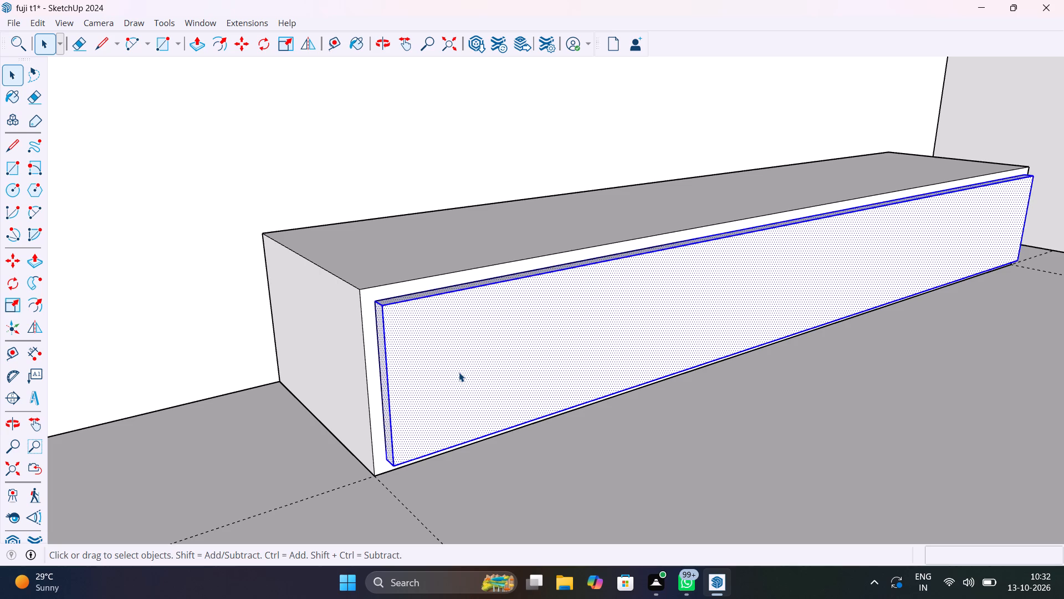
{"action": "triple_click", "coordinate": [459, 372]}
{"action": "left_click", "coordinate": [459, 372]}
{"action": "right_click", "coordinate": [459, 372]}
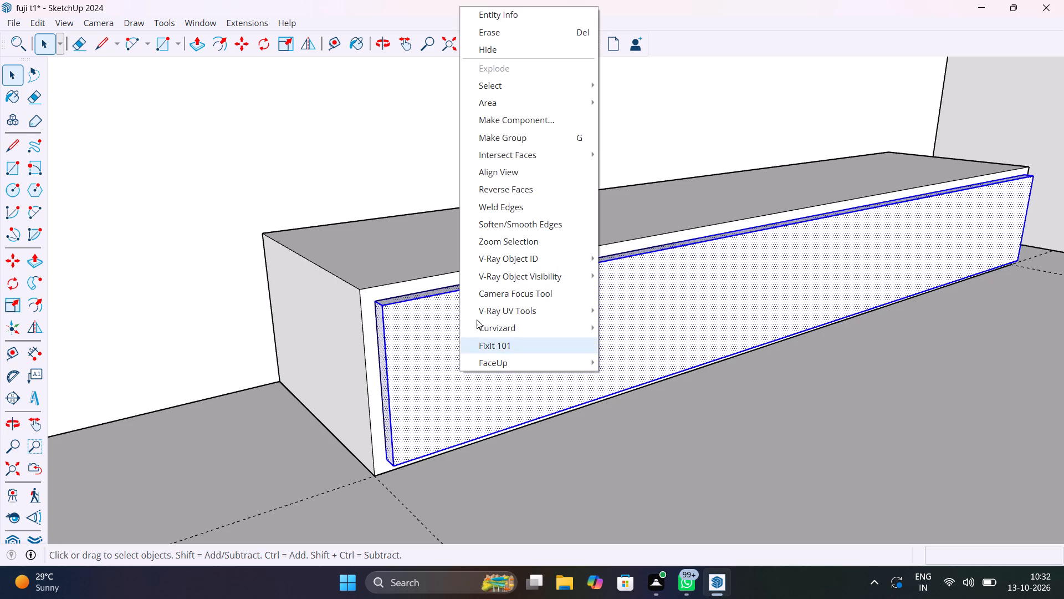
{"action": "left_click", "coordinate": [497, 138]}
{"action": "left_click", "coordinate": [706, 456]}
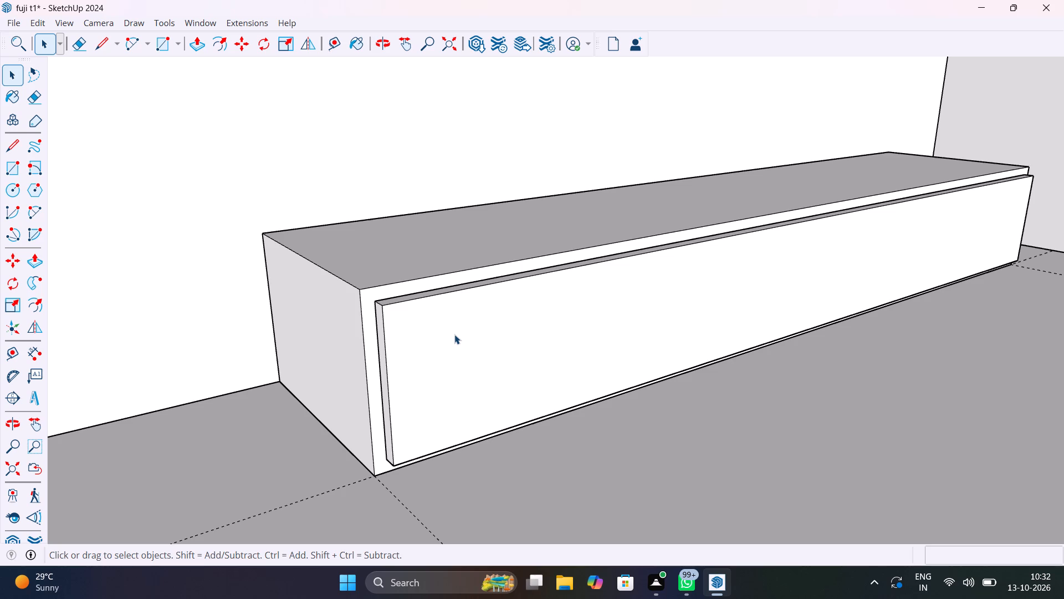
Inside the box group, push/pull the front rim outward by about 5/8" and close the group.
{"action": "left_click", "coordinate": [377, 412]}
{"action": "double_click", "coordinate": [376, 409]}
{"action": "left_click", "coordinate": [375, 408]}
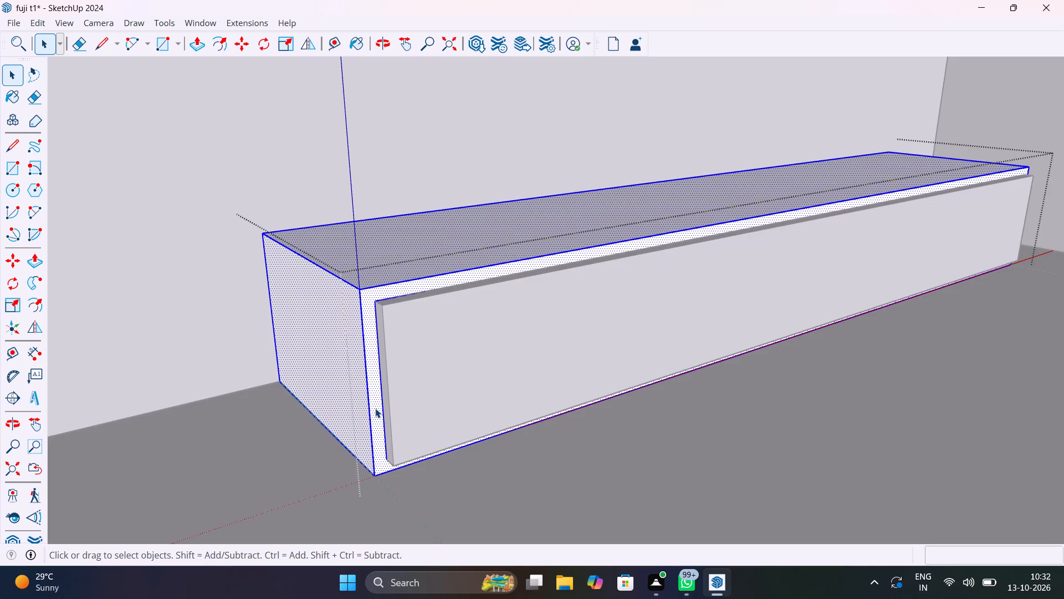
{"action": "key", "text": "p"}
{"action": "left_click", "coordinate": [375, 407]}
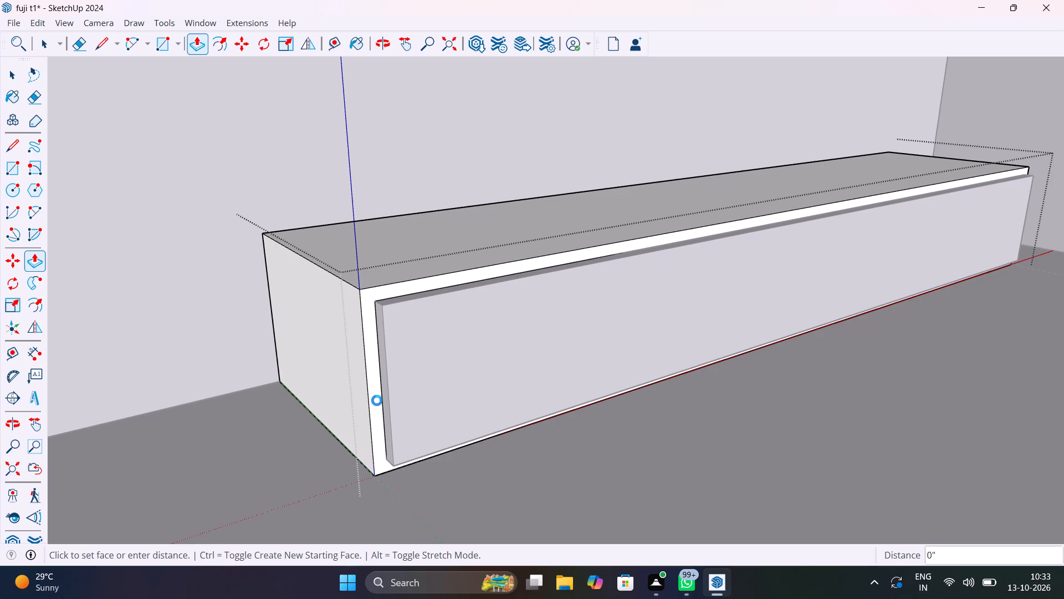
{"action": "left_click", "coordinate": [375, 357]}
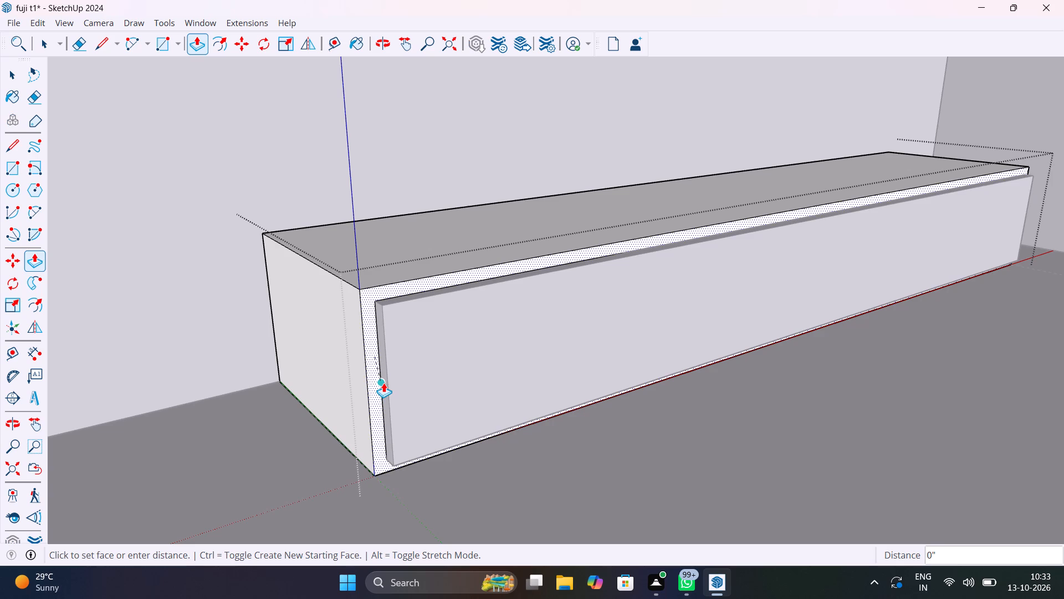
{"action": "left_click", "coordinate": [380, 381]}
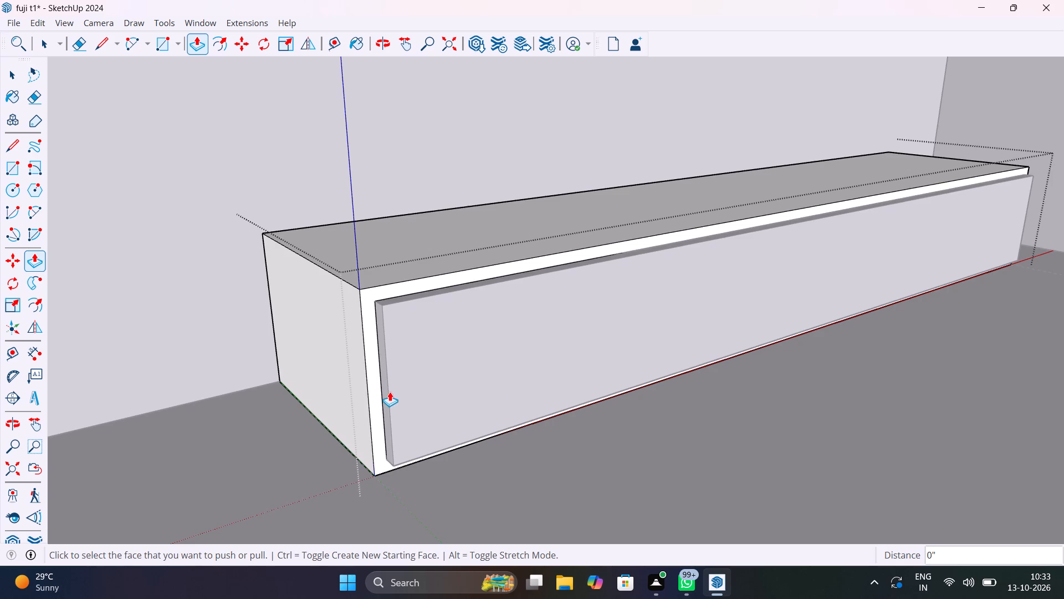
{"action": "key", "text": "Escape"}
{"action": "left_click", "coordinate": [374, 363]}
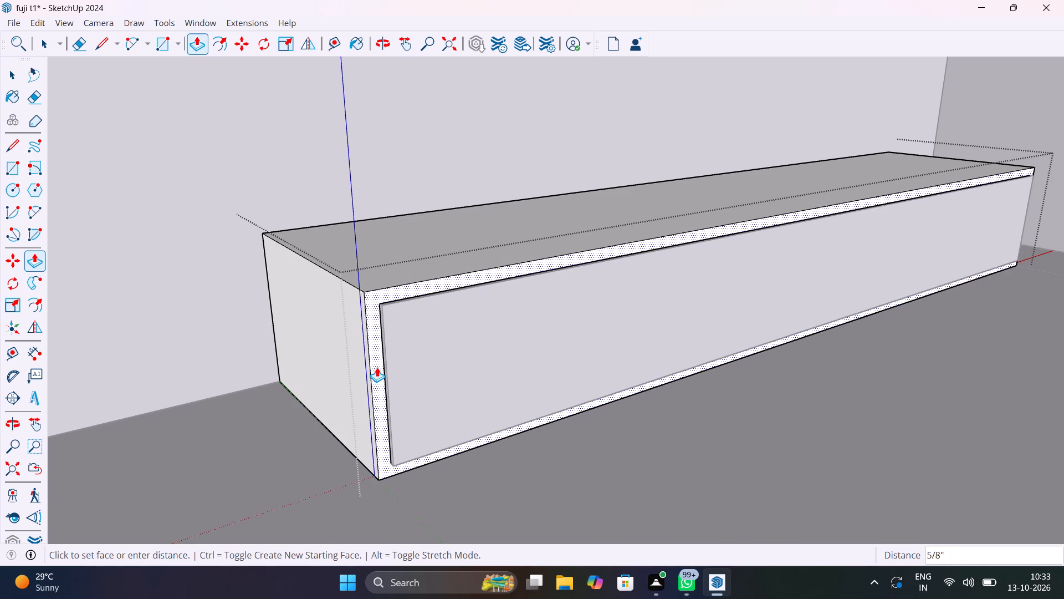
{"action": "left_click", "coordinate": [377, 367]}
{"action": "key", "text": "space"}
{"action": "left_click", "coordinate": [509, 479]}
Undo the rim push/pull, the front panel's grouping and the panel's 1" outward pull.
{"action": "middle_click_drag", "start_coordinate": [555, 468], "coordinate": [555, 467]}
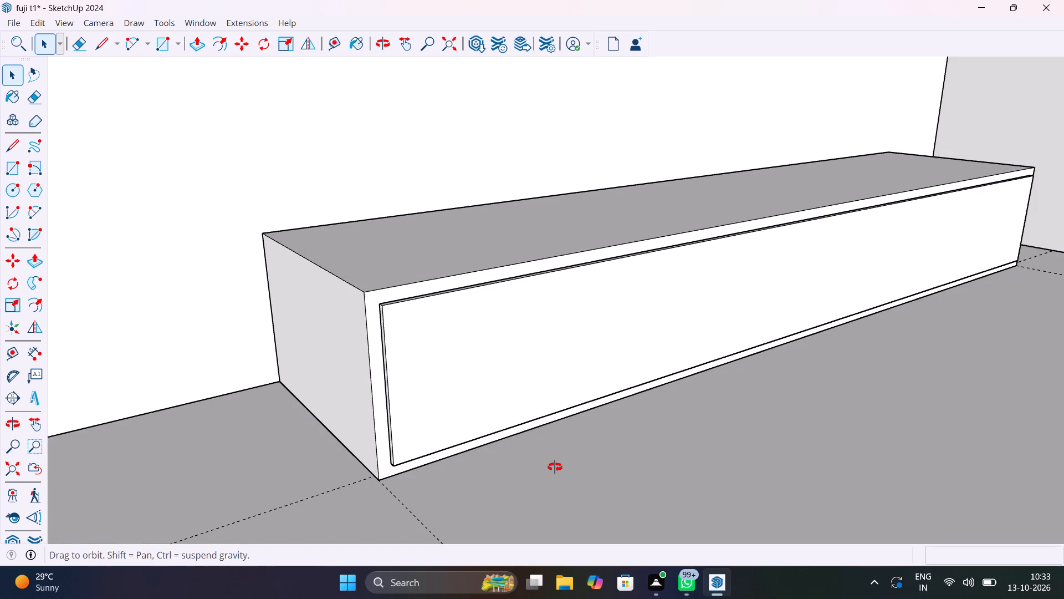
{"action": "middle_click_drag", "start_coordinate": [555, 467], "coordinate": [632, 456]}
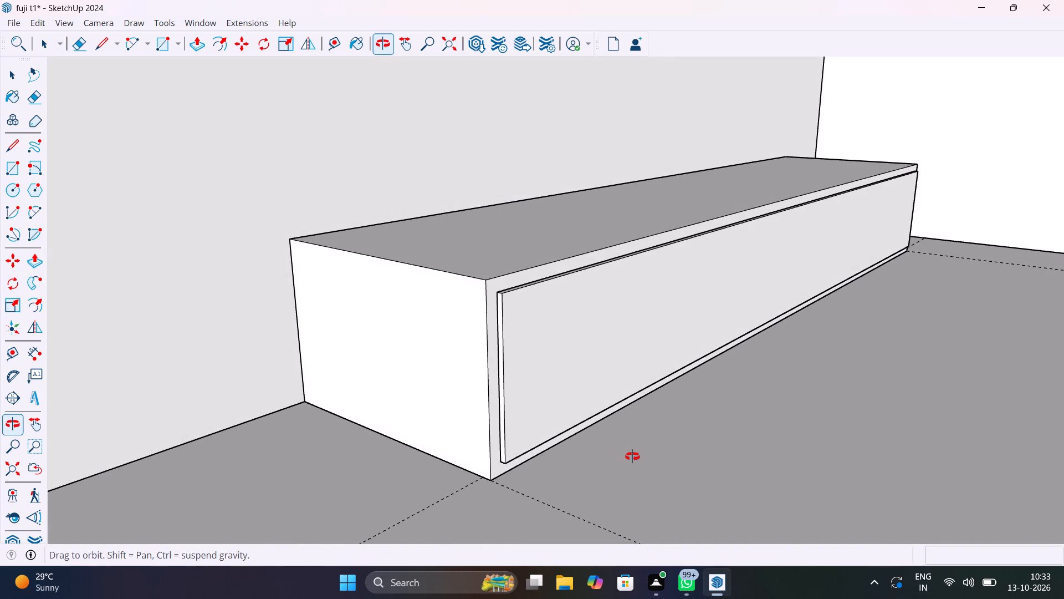
{"action": "middle_click_drag", "start_coordinate": [632, 456], "coordinate": [672, 493]}
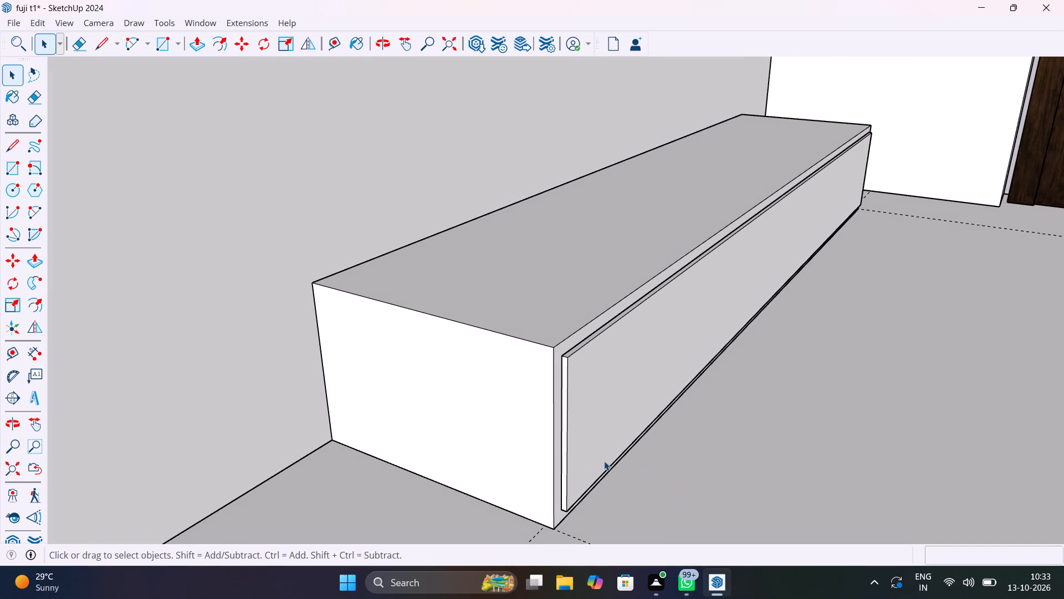
{"action": "scroll", "coordinate": [555, 444], "scroll_direction": "up", "scroll_amount": 6}
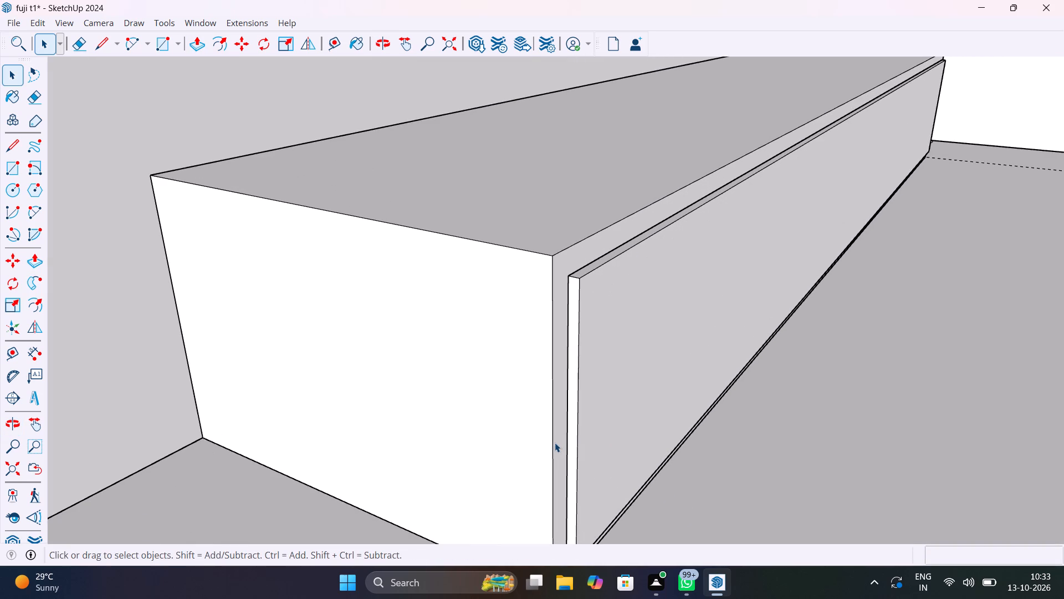
{"action": "key", "text": "ctrl+z"}
{"action": "key", "text": "ctrl+z"}
{"action": "key", "text": "ctrl+z"}
{"action": "key", "text": "ctrl+z"}
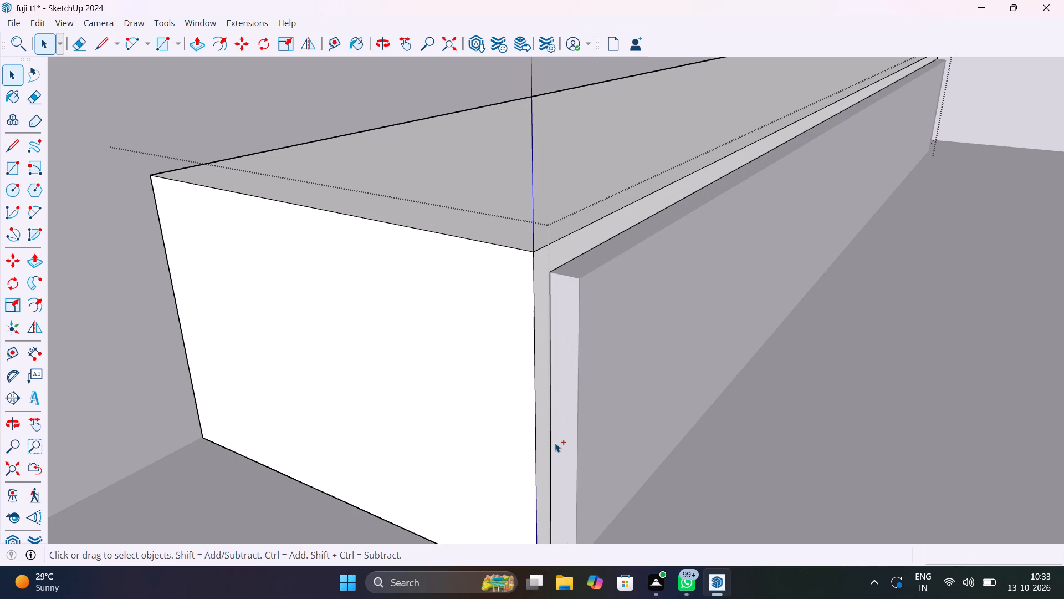
{"action": "key", "text": "ctrl+z"}
{"action": "key", "text": "ctrl+z"}
{"action": "key", "text": "ctrl+z"}
{"action": "key", "text": "ctrl+z"}
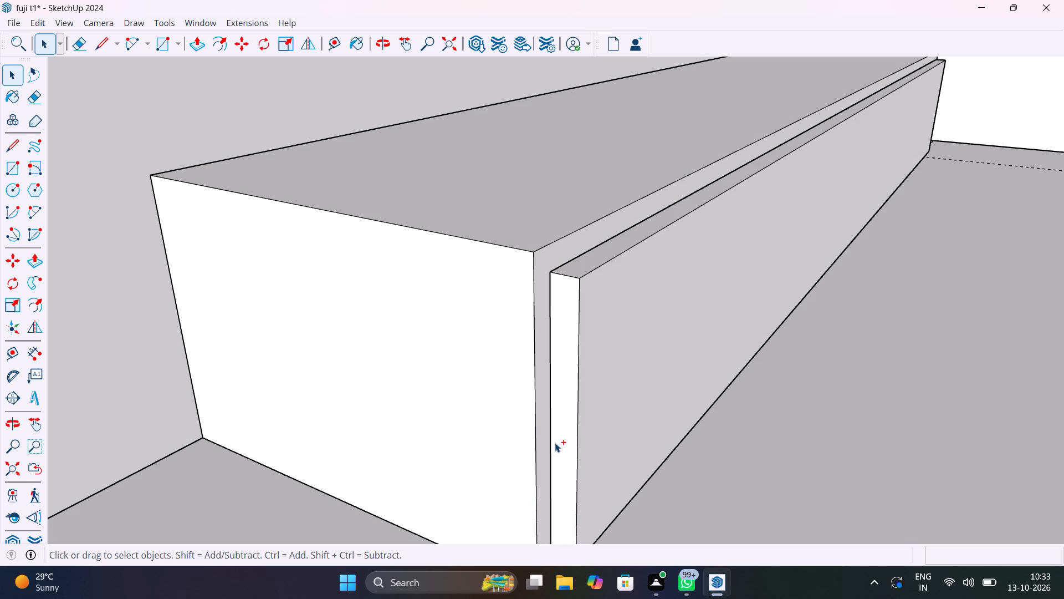
{"action": "key", "text": "ctrl+z"}
Examine the low box unit against its wall and its surroundings in the apartment.
{"action": "scroll", "coordinate": [560, 431], "scroll_direction": "down", "scroll_amount": 15}
{"action": "middle_click_drag", "start_coordinate": [662, 459], "coordinate": [489, 435]}
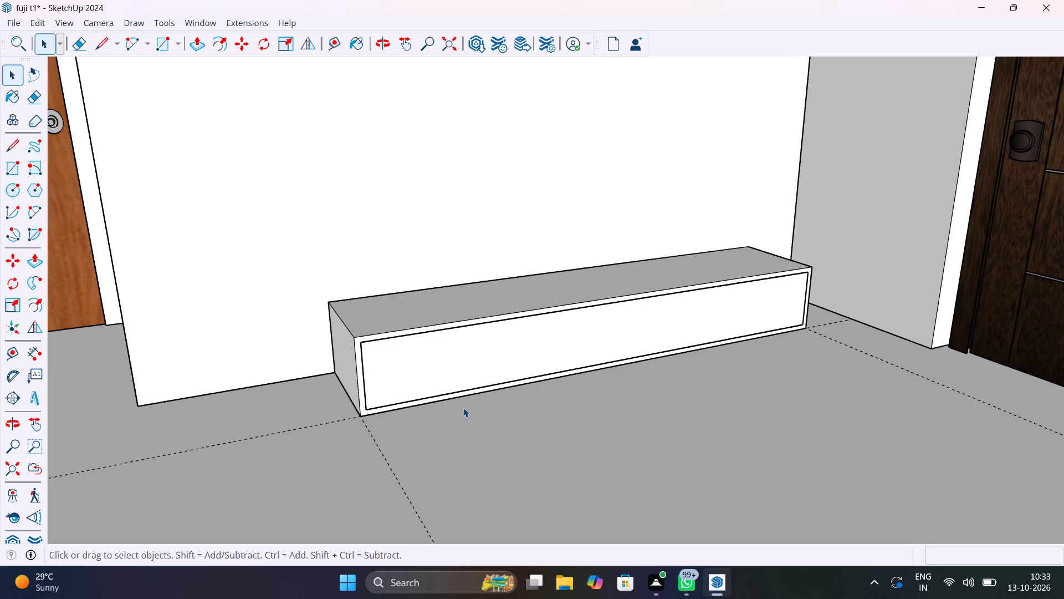
{"action": "scroll", "coordinate": [372, 356], "scroll_direction": "up", "scroll_amount": 6}
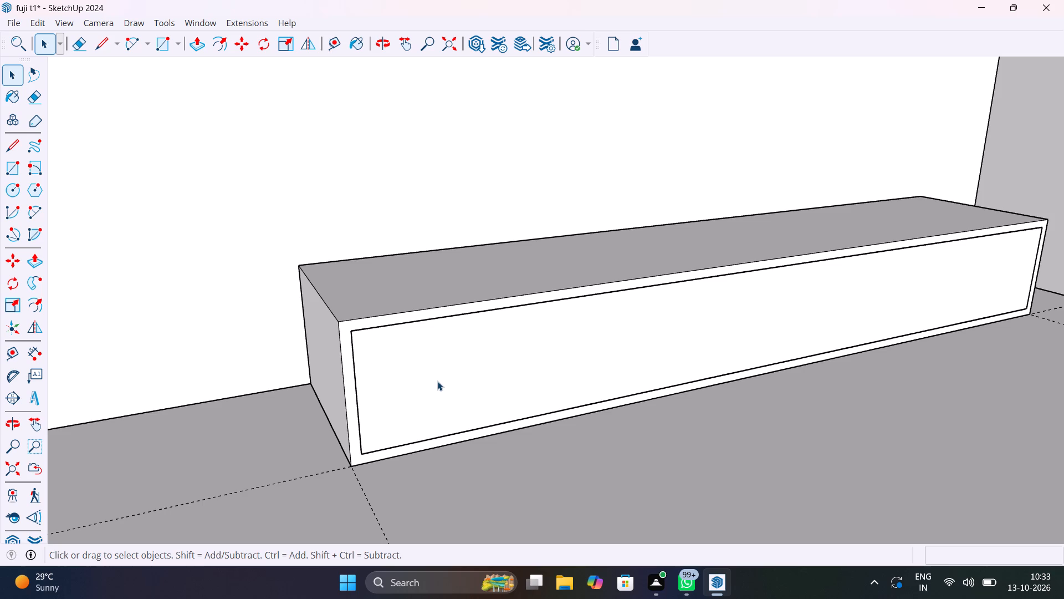
{"action": "scroll", "coordinate": [444, 395], "scroll_direction": "down", "scroll_amount": 6}
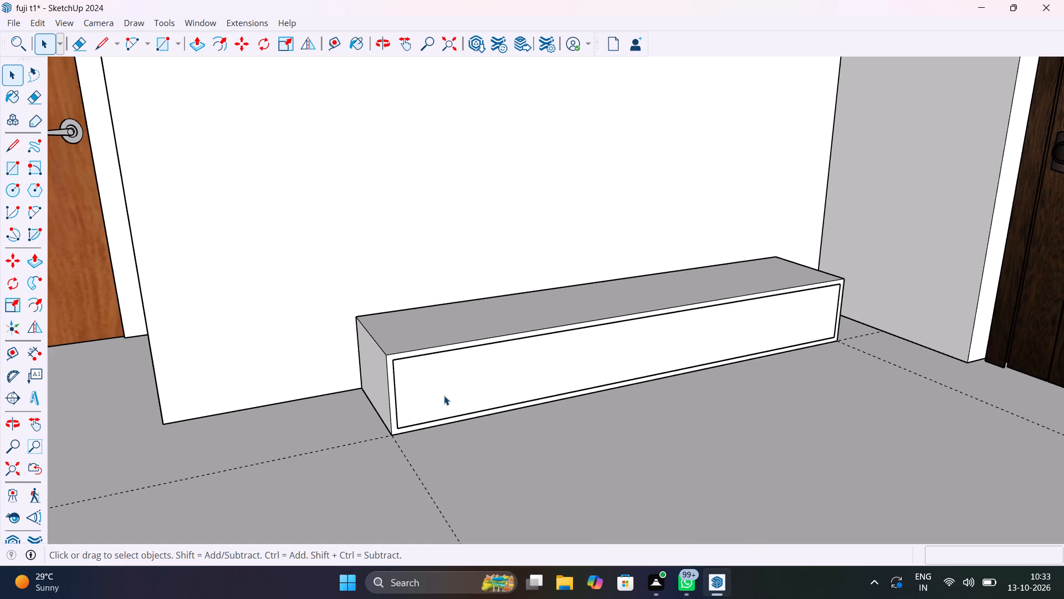
{"action": "middle_click_drag", "start_coordinate": [442, 394], "coordinate": [423, 287]}
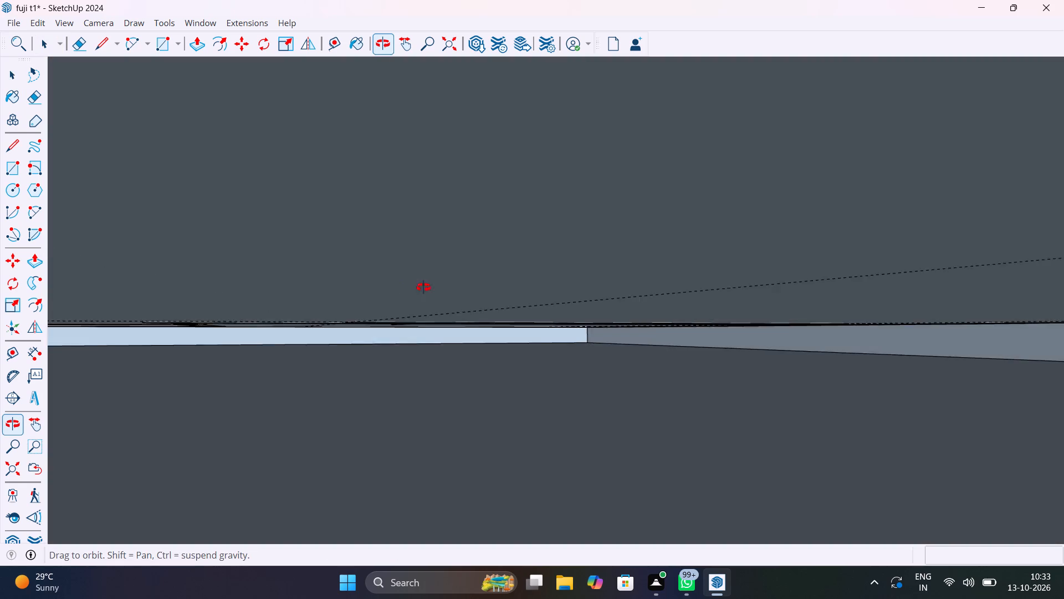
{"action": "middle_click_drag", "start_coordinate": [423, 287], "coordinate": [448, 354]}
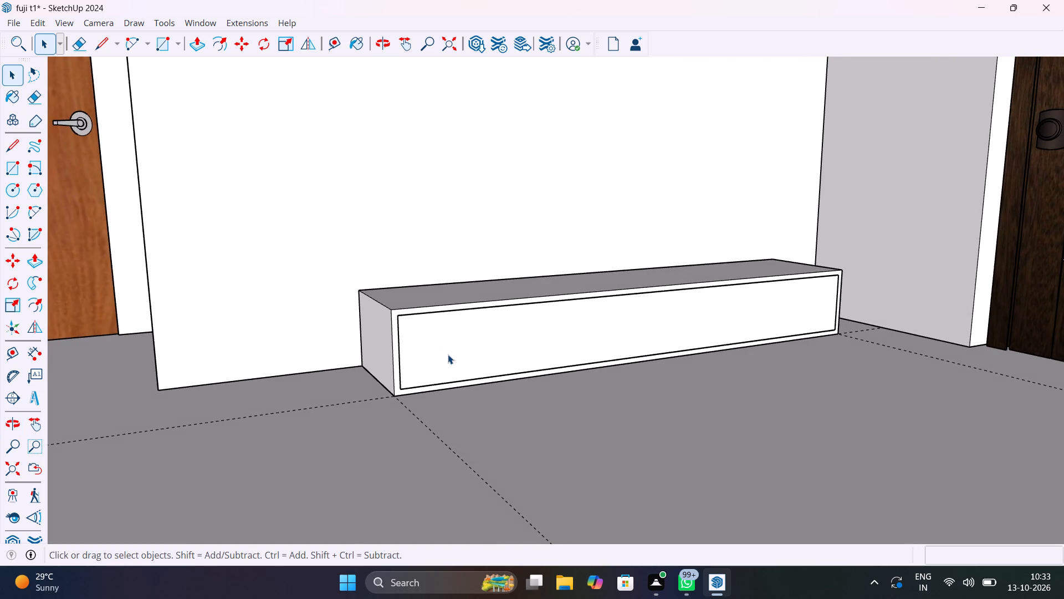
{"action": "scroll", "coordinate": [448, 354], "scroll_direction": "down", "scroll_amount": 6}
{"action": "scroll", "coordinate": [448, 354], "scroll_direction": "up", "scroll_amount": 11}
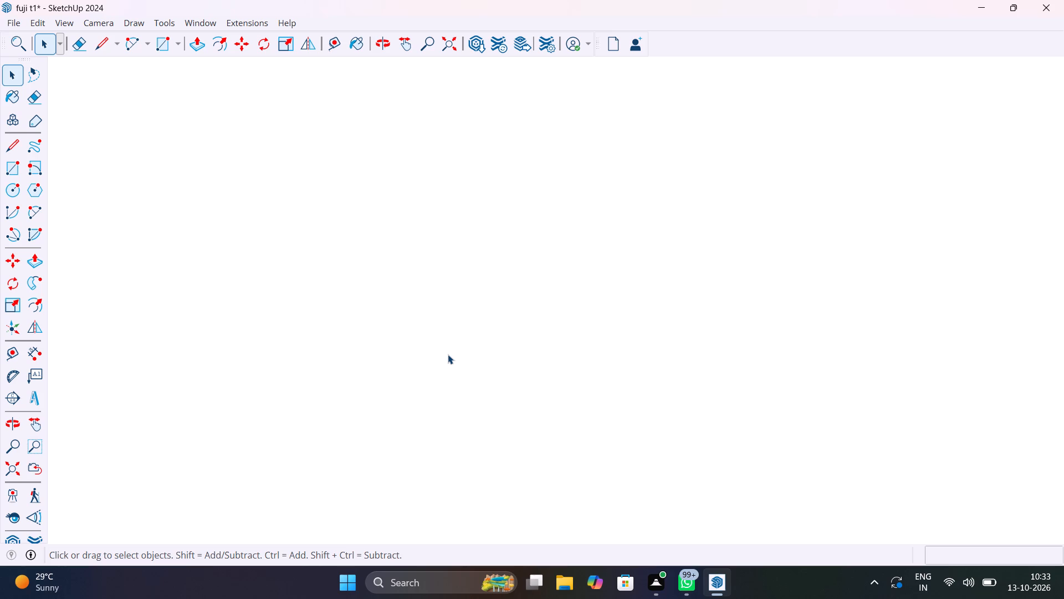
{"action": "scroll", "coordinate": [448, 354], "scroll_direction": "up", "scroll_amount": 17}
{"action": "left_click", "coordinate": [15, 469]}
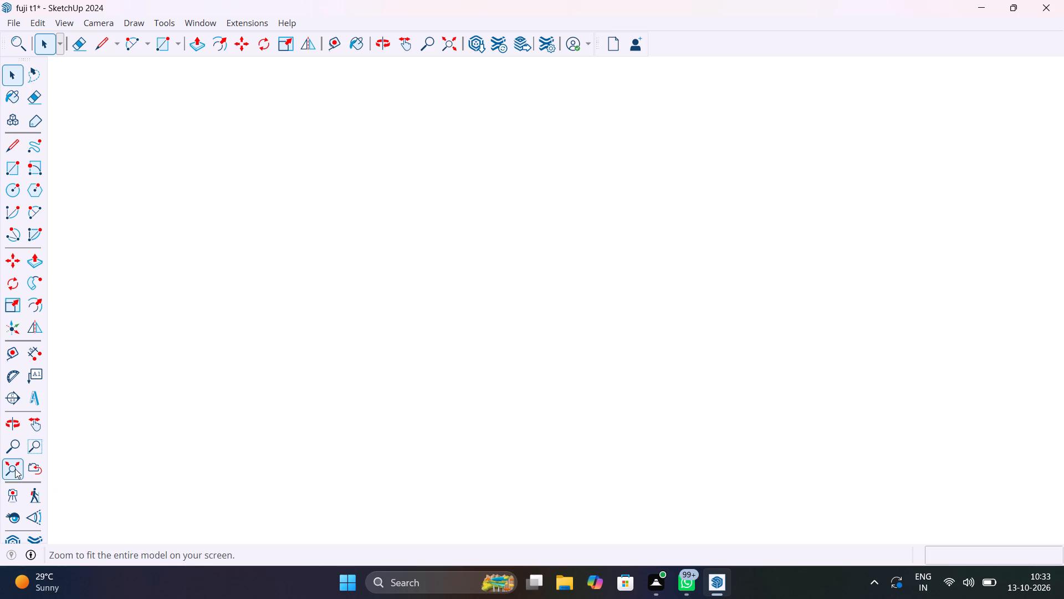
{"action": "middle_click_drag", "start_coordinate": [623, 304], "coordinate": [365, 387]}
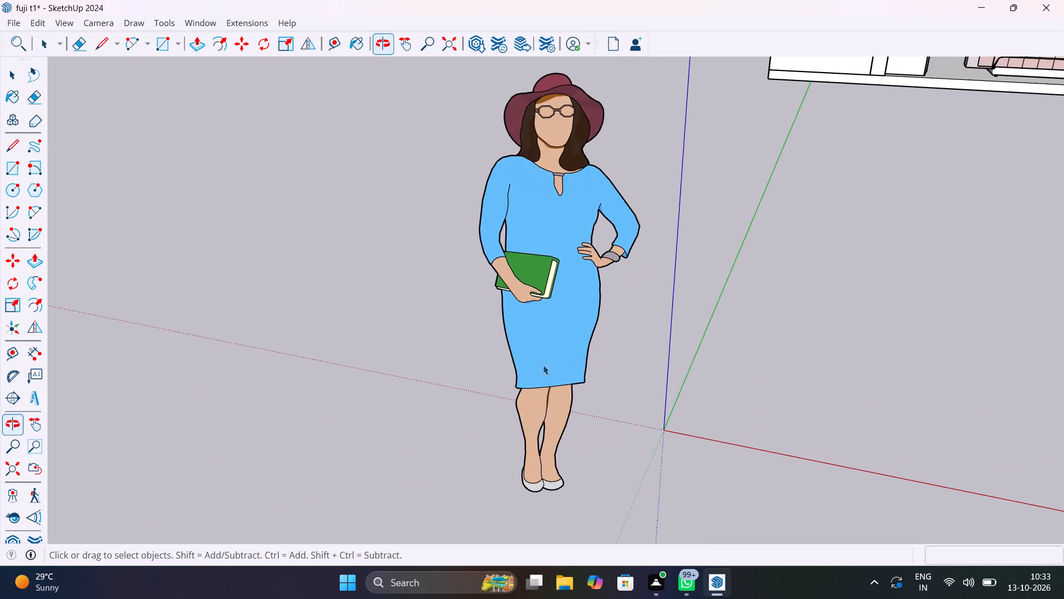
{"action": "scroll", "coordinate": [669, 344], "scroll_direction": "down", "scroll_amount": 14}
{"action": "middle_click_drag", "start_coordinate": [890, 293], "coordinate": [475, 415], "text": "shift"}
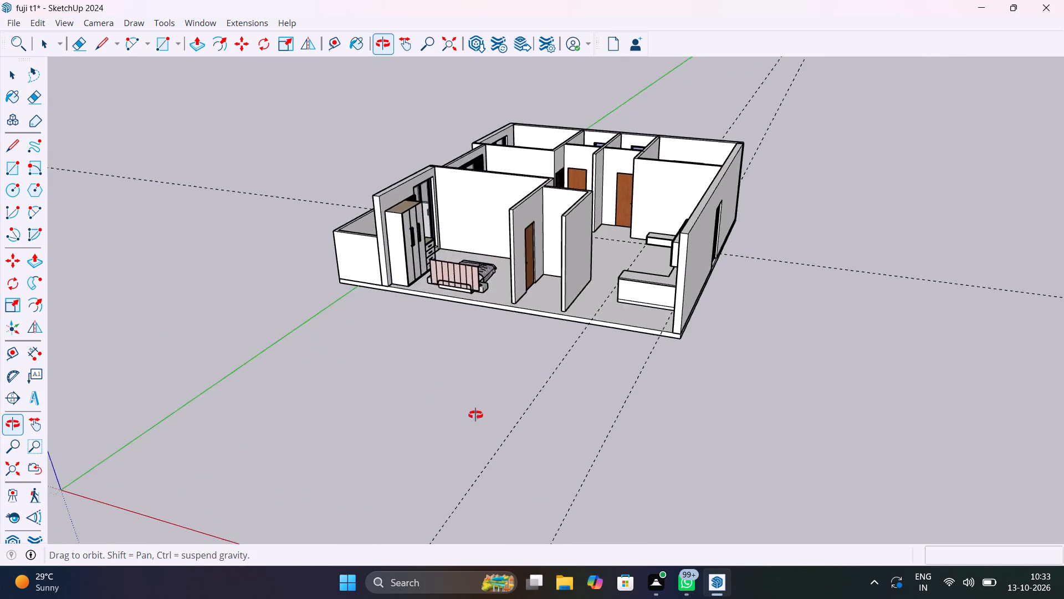
{"action": "middle_click_drag", "start_coordinate": [475, 415], "coordinate": [518, 418], "text": "shift"}
{"action": "scroll", "coordinate": [518, 418], "scroll_direction": "down", "scroll_amount": 1}
{"action": "scroll", "coordinate": [656, 245], "scroll_direction": "up", "scroll_amount": 17}
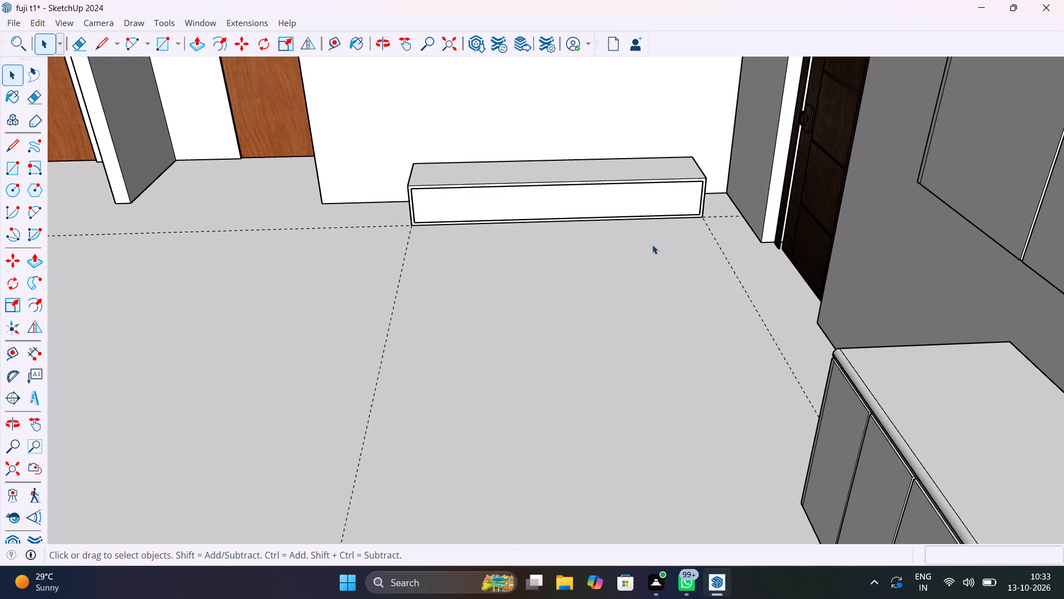
{"action": "middle_click_drag", "start_coordinate": [636, 240], "coordinate": [644, 409], "text": "shift"}
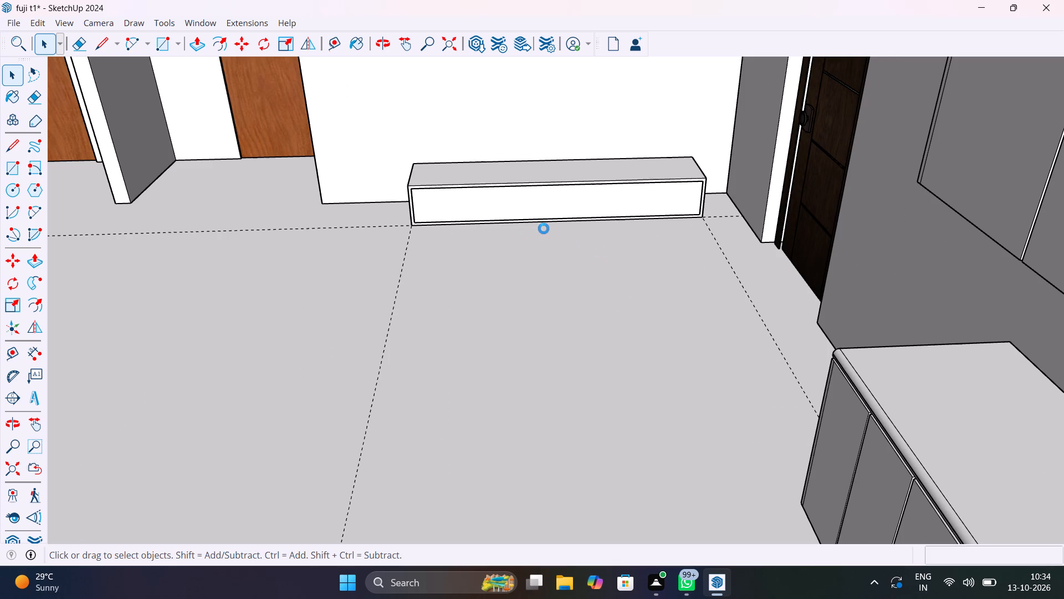
Examine the low box's front face and its inset outline up close from both ends.
{"action": "middle_click", "coordinate": [544, 228], "text": "shift"}
{"action": "middle_click_drag", "start_coordinate": [541, 249], "coordinate": [546, 394]}
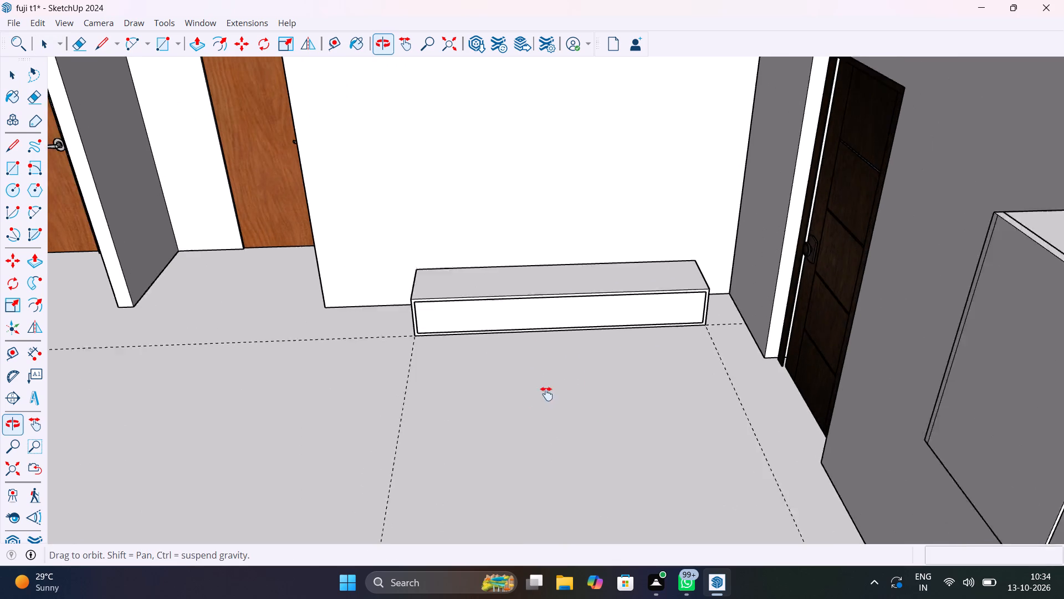
{"action": "middle_click_drag", "start_coordinate": [546, 394], "coordinate": [582, 336]}
{"action": "scroll", "coordinate": [567, 324], "scroll_direction": "up", "scroll_amount": 9}
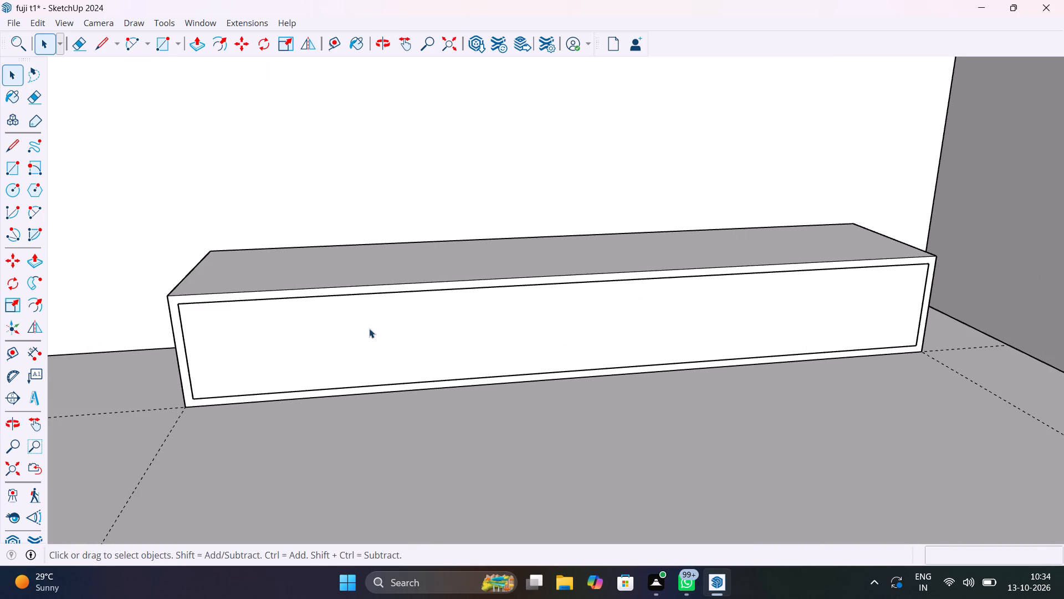
{"action": "middle_click_drag", "start_coordinate": [383, 332], "coordinate": [617, 351], "text": "shift"}
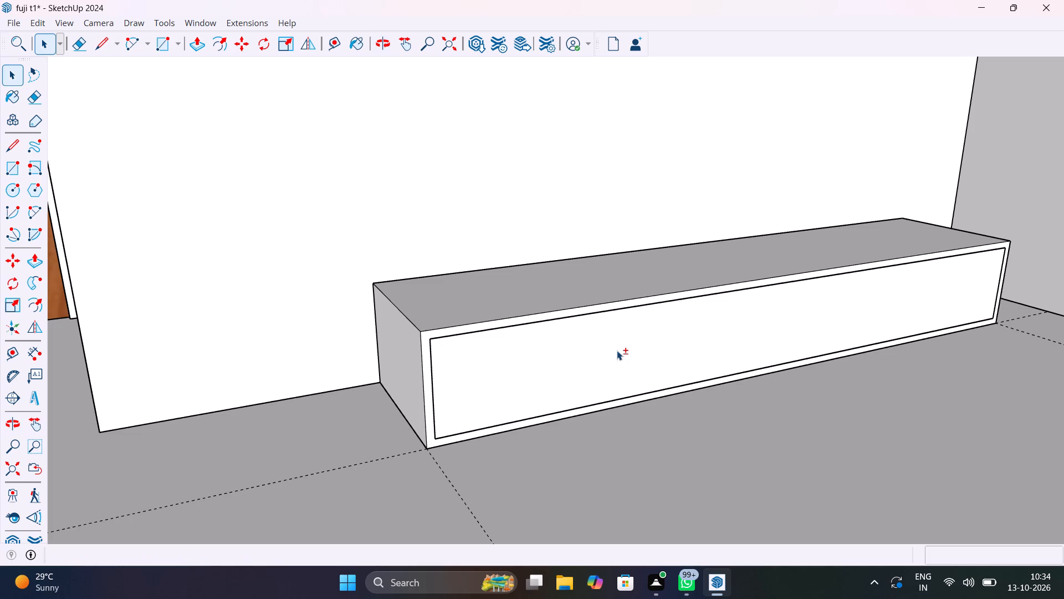
{"action": "scroll", "coordinate": [617, 351], "scroll_direction": "up", "scroll_amount": 2}
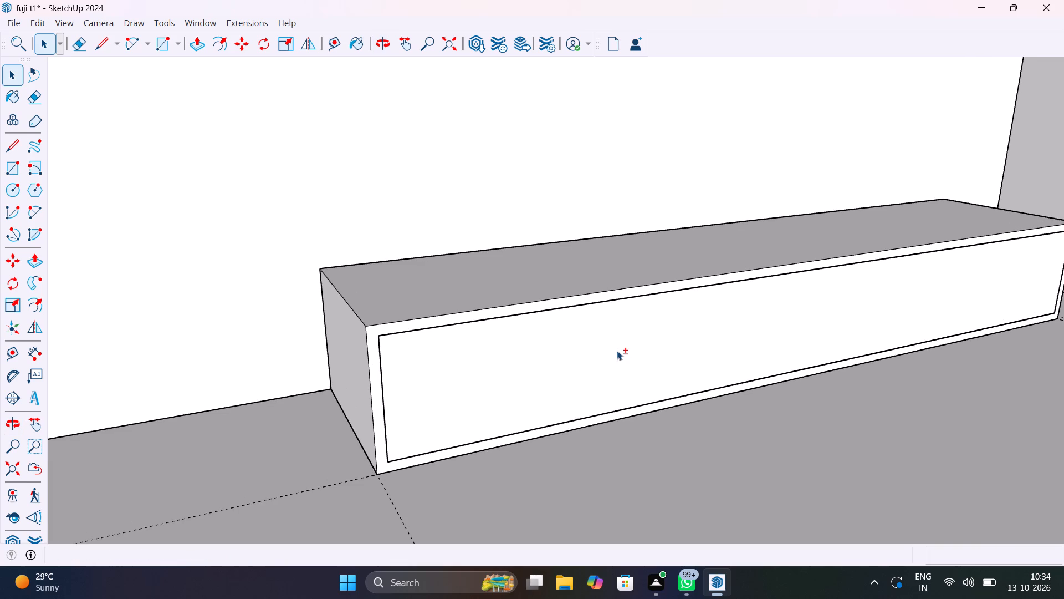
{"action": "scroll", "coordinate": [617, 351], "scroll_direction": "up", "scroll_amount": 3}
{"action": "scroll", "coordinate": [617, 351], "scroll_direction": "down", "scroll_amount": 2}
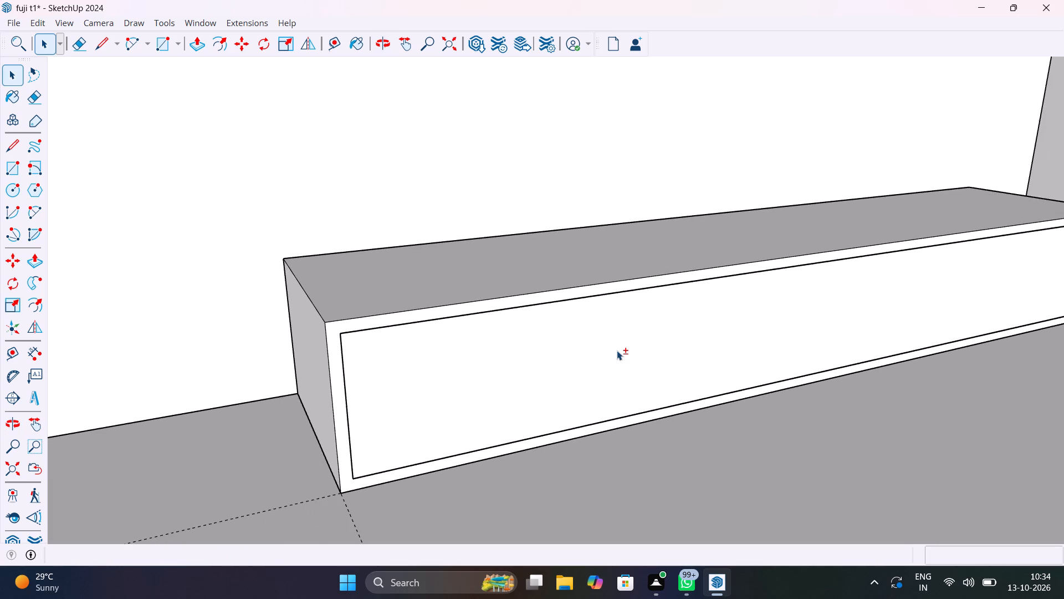
{"action": "middle_click_drag", "start_coordinate": [644, 372], "coordinate": [473, 391], "text": "shift"}
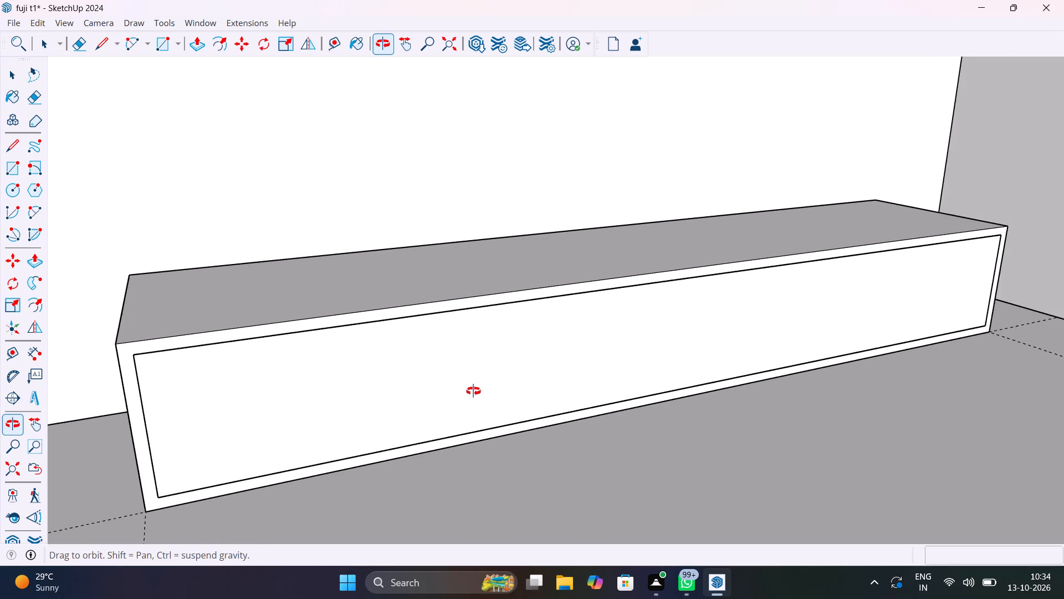
{"action": "middle_click_drag", "start_coordinate": [473, 391], "coordinate": [467, 391], "text": "shift"}
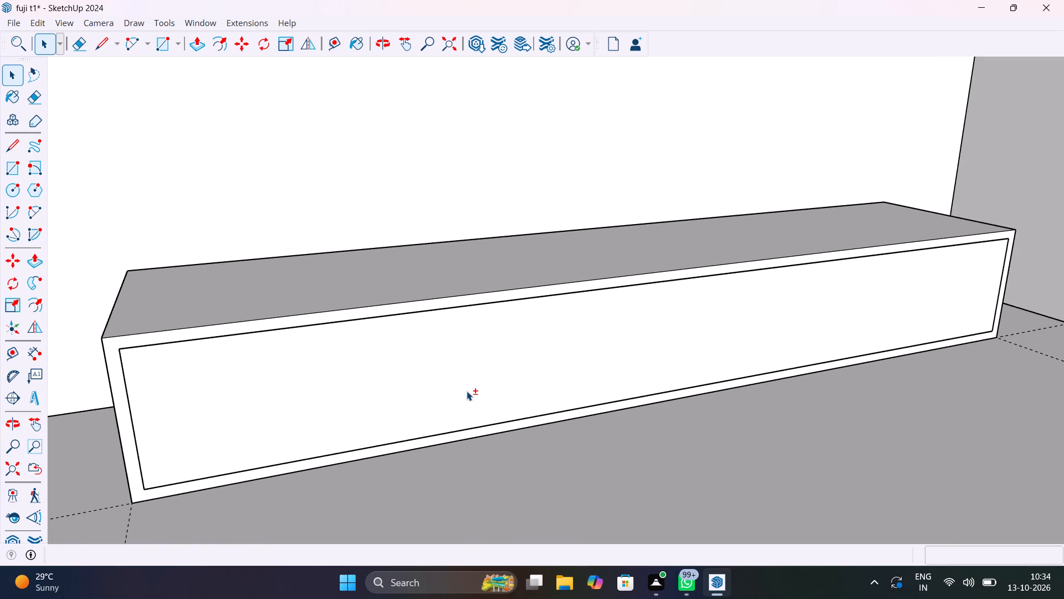
Undo the edits on the low box's front back to a plain face without the inset outline, and close the box group.
{"action": "key", "text": "r"}
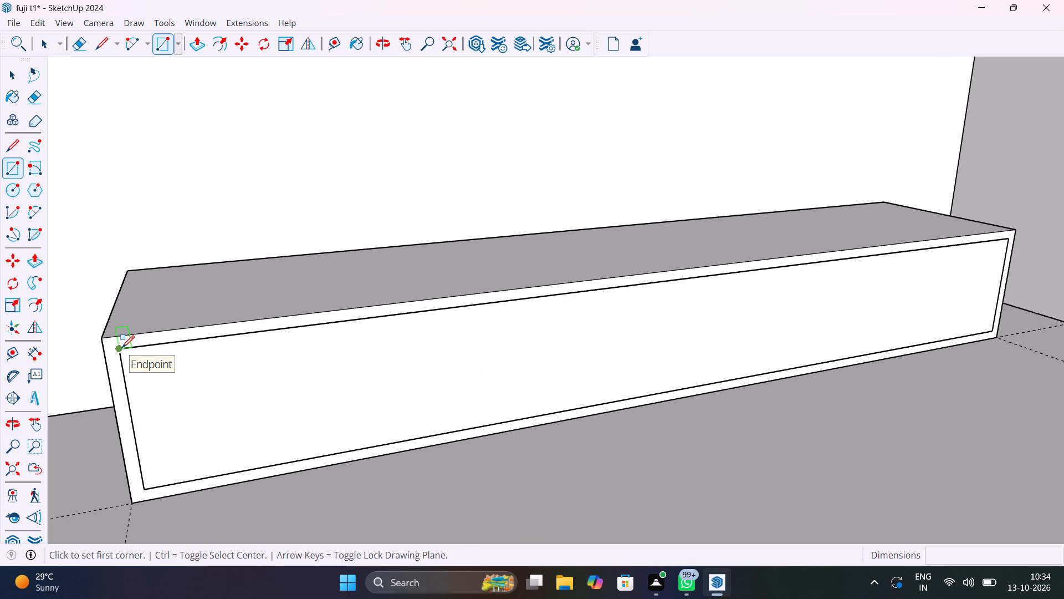
{"action": "key", "text": "ctrl+z"}
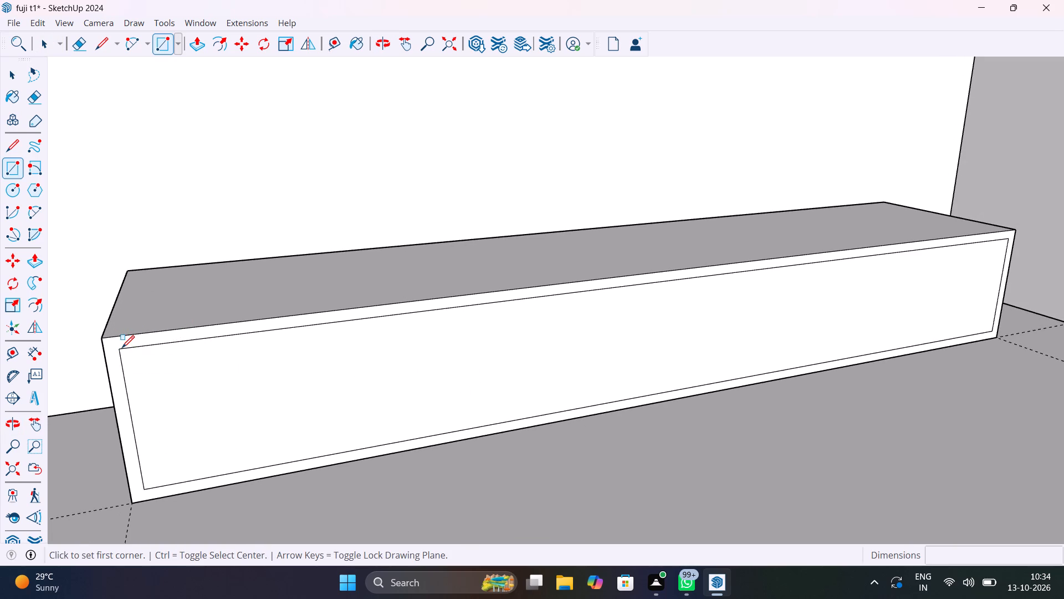
{"action": "key", "text": "ctrl+z"}
{"action": "key", "text": "ctrl+z"}
{"action": "key", "text": "ctrl+z"}
{"action": "key", "text": "ctrl+z"}
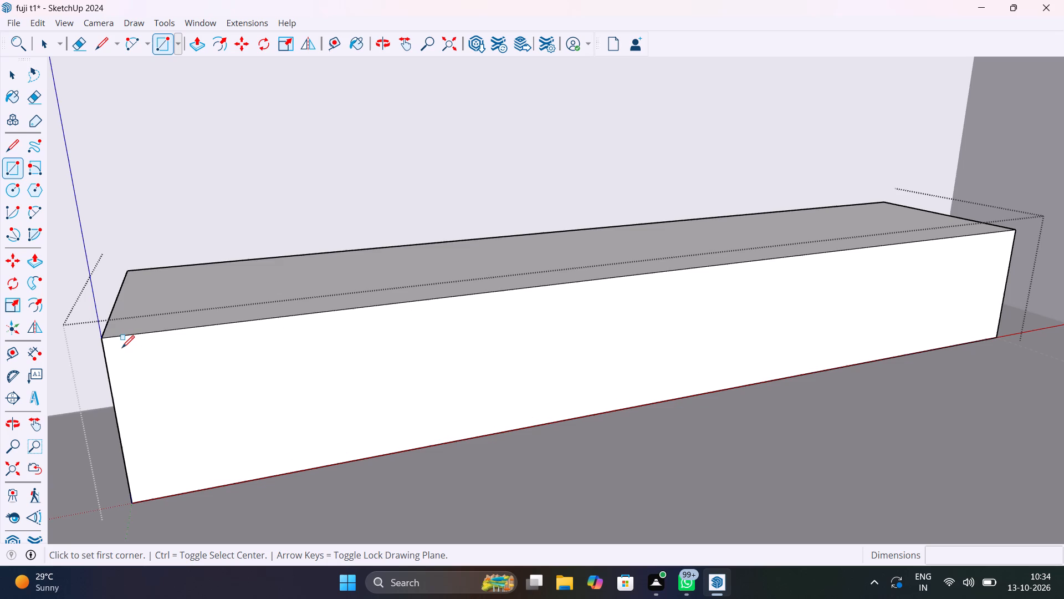
{"action": "key", "text": "space"}
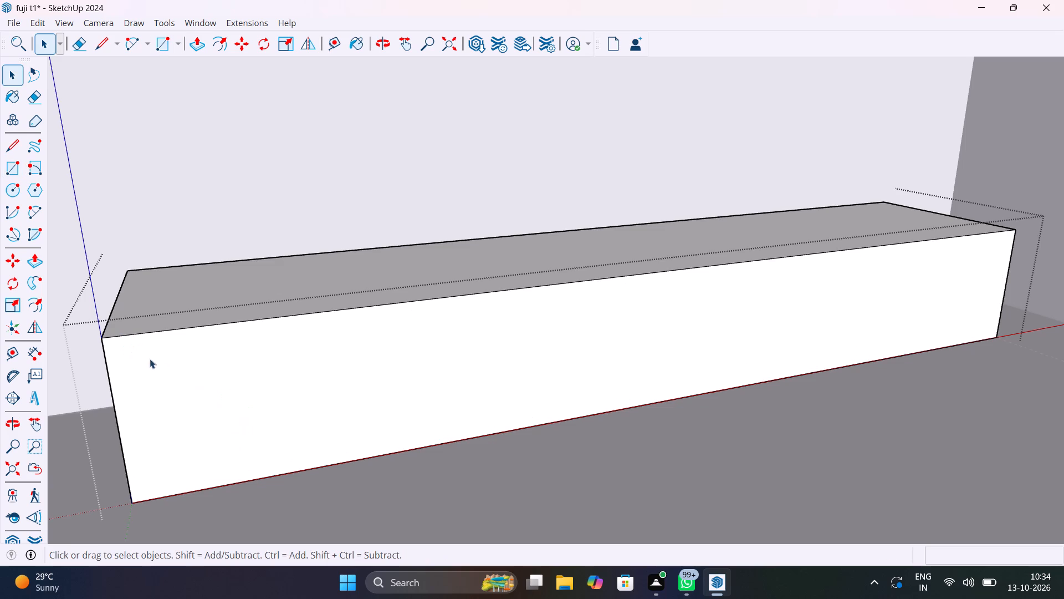
{"action": "left_click", "coordinate": [547, 479]}
Draw a 7' by 1' rectangle over the box's front face and push/pull it outward 1".
{"action": "key", "text": "r"}
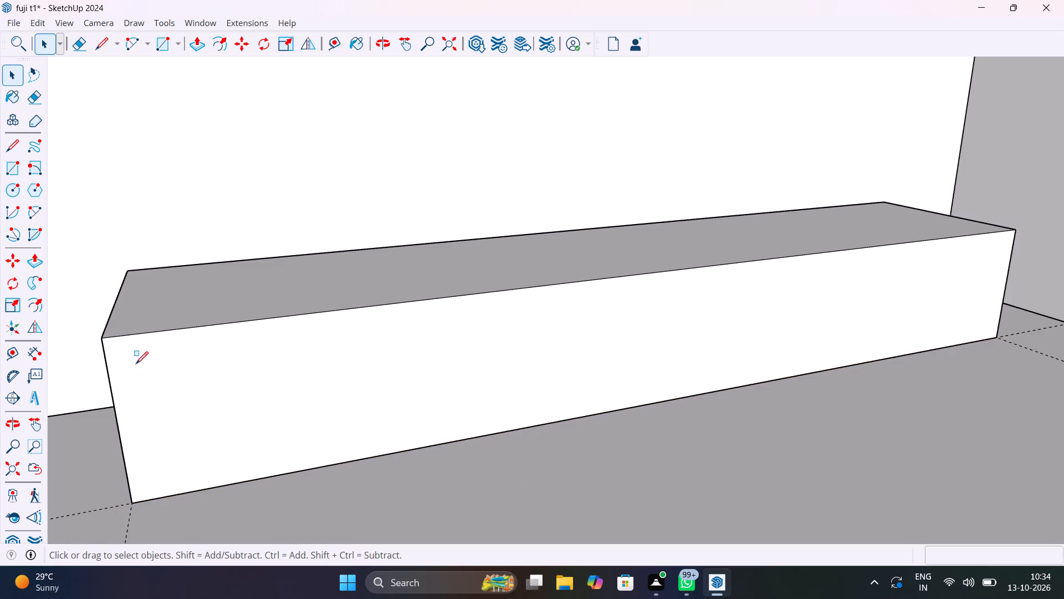
{"action": "left_click", "coordinate": [101, 340]}
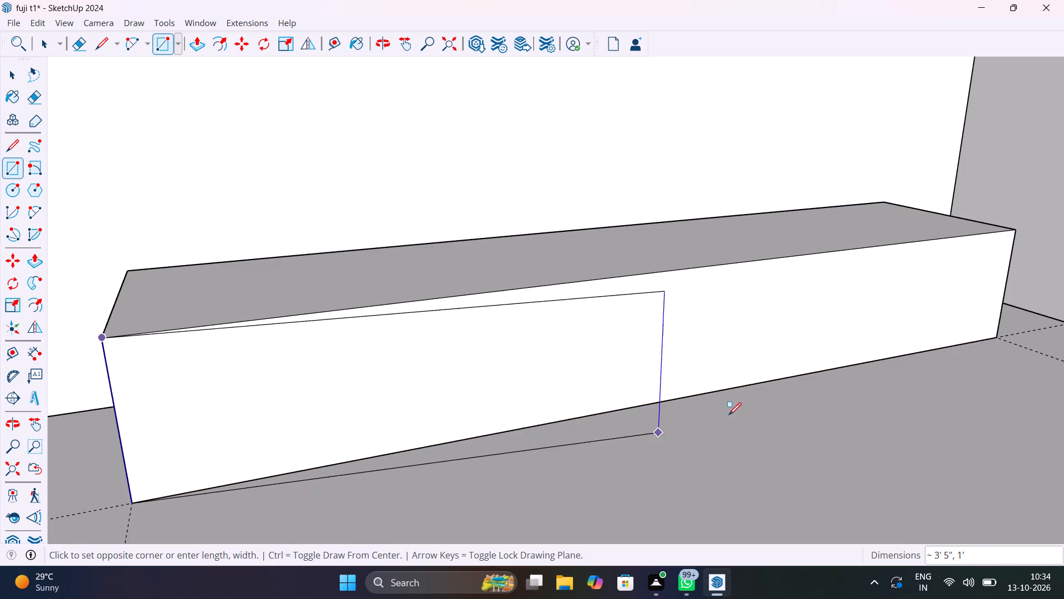
{"action": "left_click", "coordinate": [998, 336]}
{"action": "key", "text": "p"}
{"action": "left_click", "coordinate": [869, 331]}
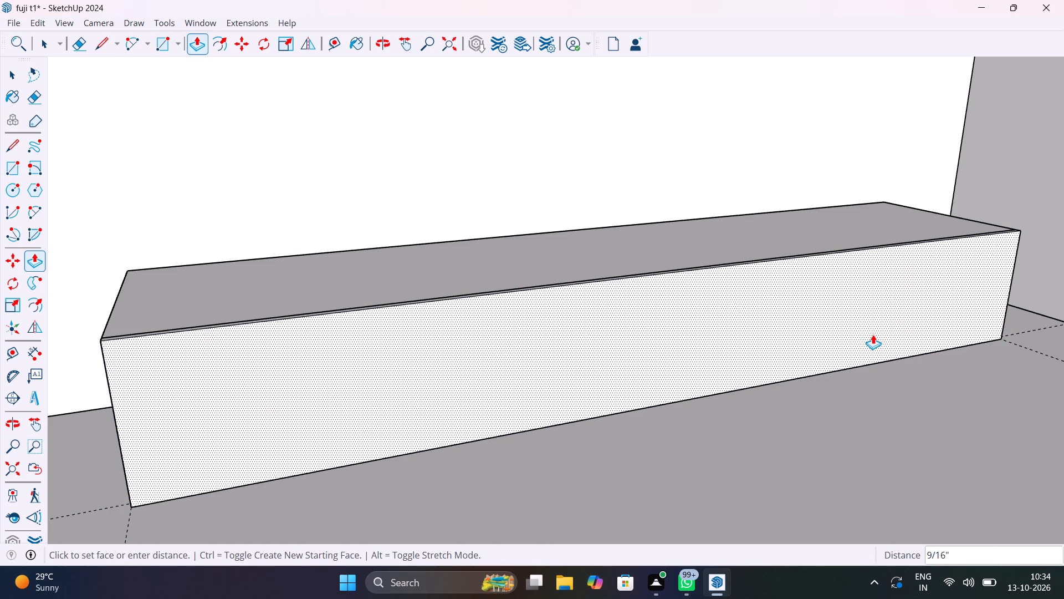
{"action": "type", "text": "1\""}
{"action": "key", "text": "Return"}
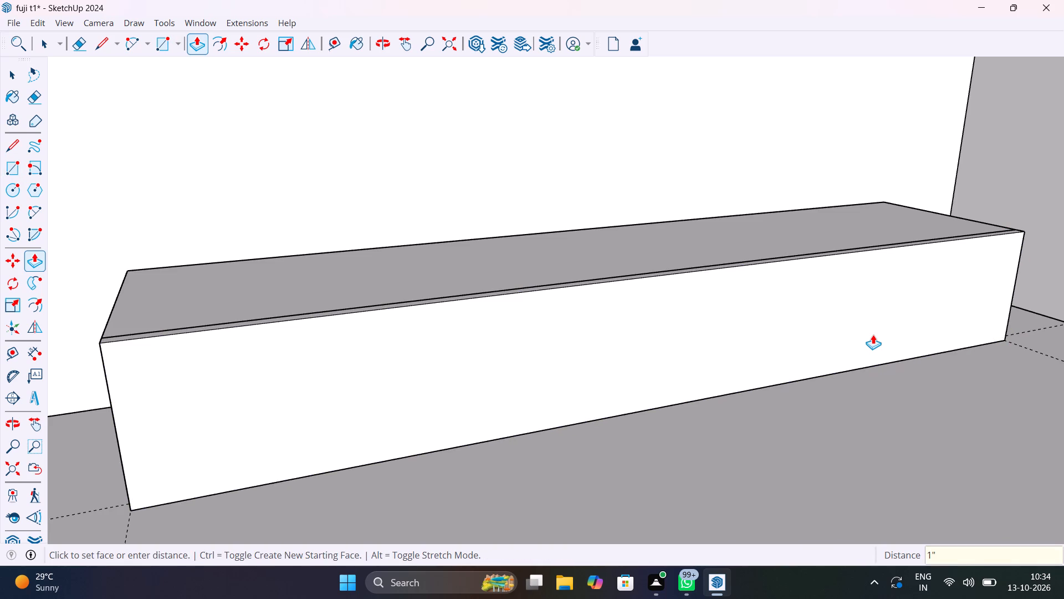
{"action": "key", "text": "space"}
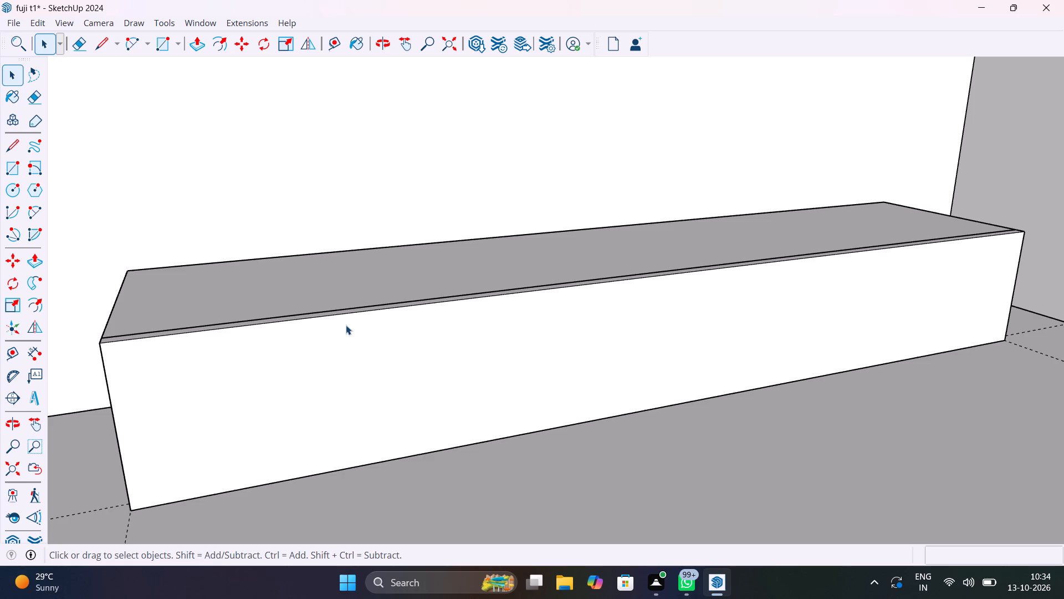
Make the whole 1" front panel of the low box a group.
{"action": "middle_click_drag", "start_coordinate": [342, 380], "coordinate": [633, 353]}
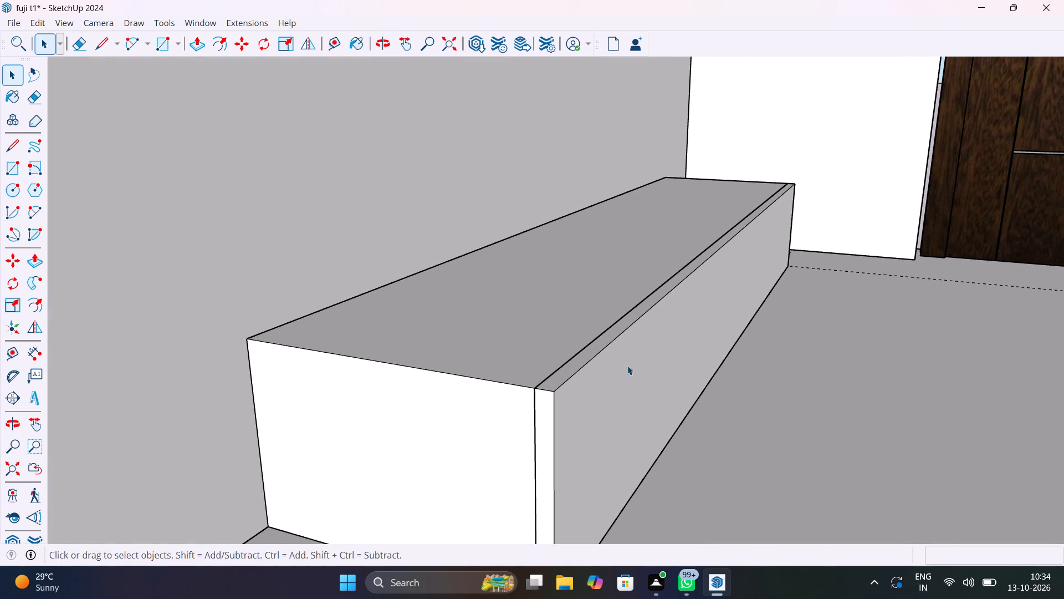
{"action": "triple_click", "coordinate": [619, 383]}
{"action": "left_click", "coordinate": [619, 383]}
{"action": "right_click", "coordinate": [619, 383]}
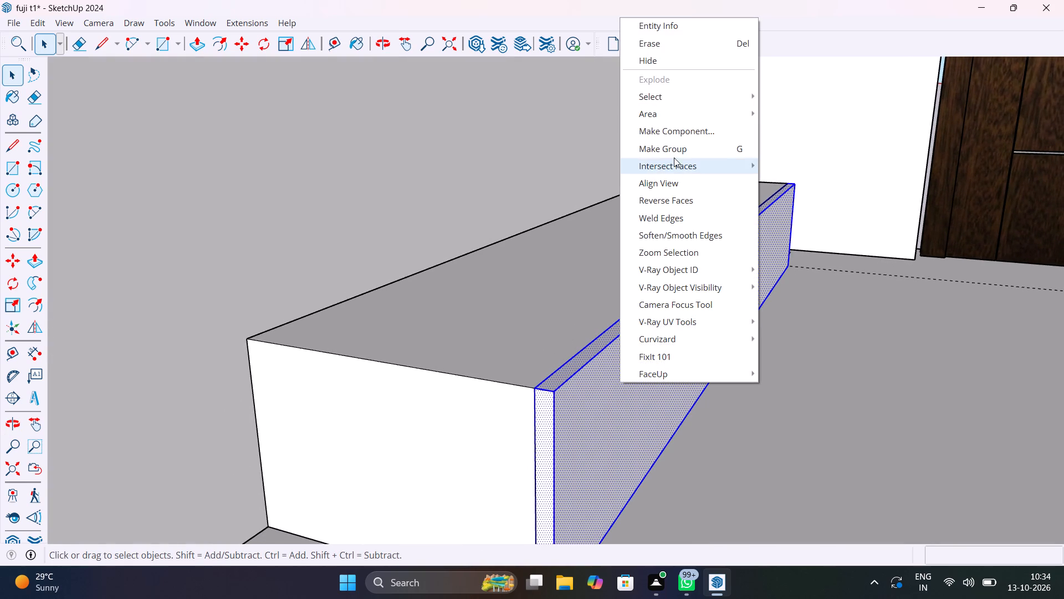
{"action": "left_click", "coordinate": [674, 155]}
{"action": "left_click", "coordinate": [793, 334]}
Inside the front panel group, copy the front face's left vertical edge 18 mm inward.
{"action": "middle_click_drag", "start_coordinate": [796, 341], "coordinate": [616, 337]}
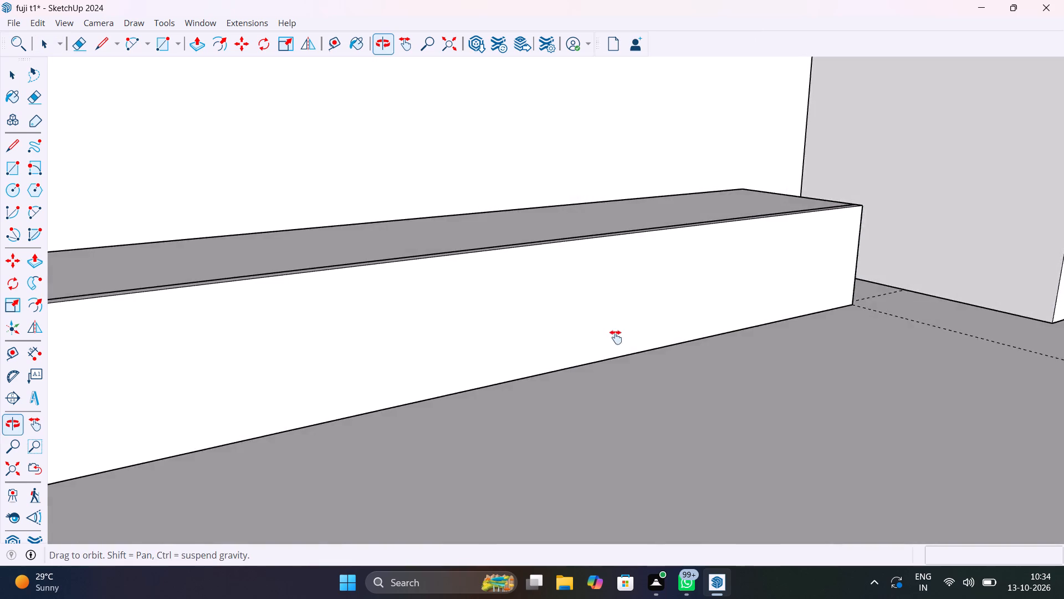
{"action": "middle_click_drag", "start_coordinate": [616, 337], "coordinate": [804, 372]}
{"action": "double_click", "coordinate": [617, 401]}
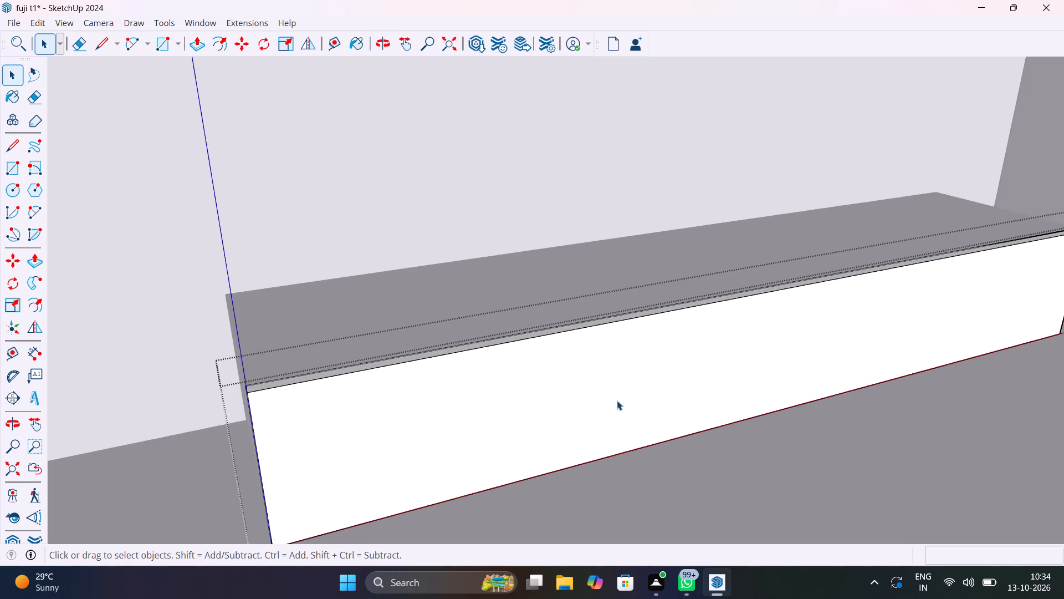
{"action": "scroll", "coordinate": [617, 400], "scroll_direction": "down", "scroll_amount": 3}
{"action": "scroll", "coordinate": [356, 410], "scroll_direction": "up", "scroll_amount": 14}
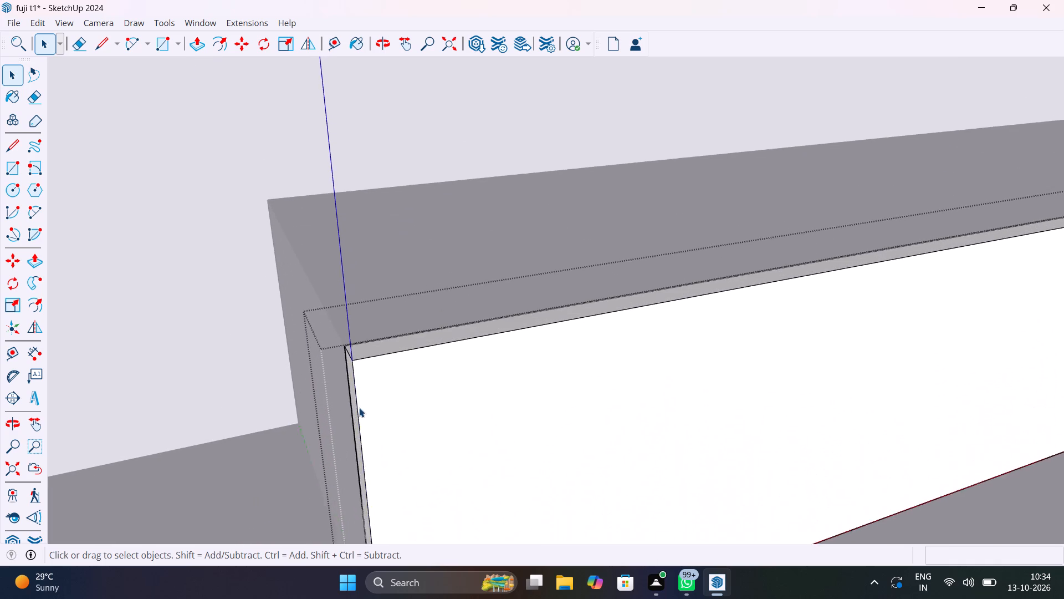
{"action": "scroll", "coordinate": [359, 408], "scroll_direction": "up", "scroll_amount": 1}
{"action": "left_click", "coordinate": [356, 399]}
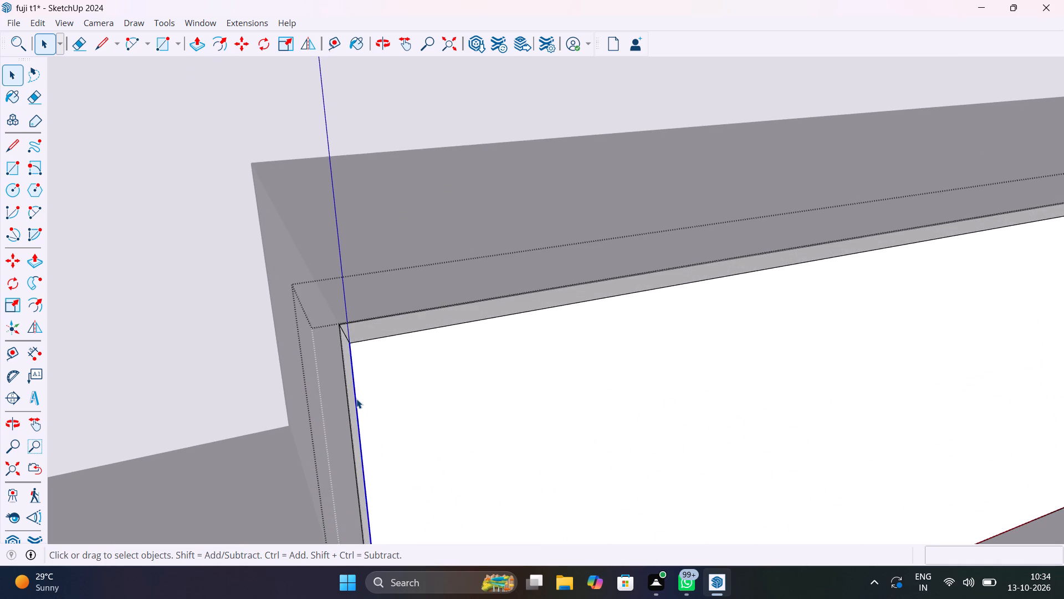
{"action": "key", "text": "m"}
{"action": "scroll", "coordinate": [356, 399], "scroll_direction": "left", "scroll_amount": 1}
{"action": "scroll", "coordinate": [356, 399], "scroll_direction": "right", "scroll_amount": 1}
{"action": "left_click", "coordinate": [347, 324]}
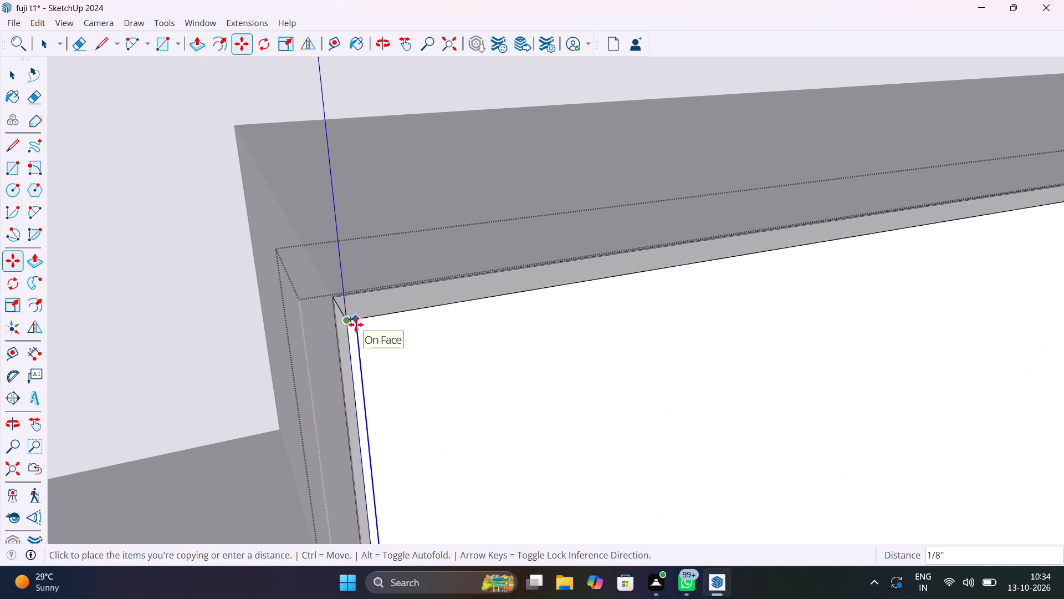
{"action": "type", "text": "18"}
{"action": "type", "text": "mm"}
{"action": "key", "text": "Return"}
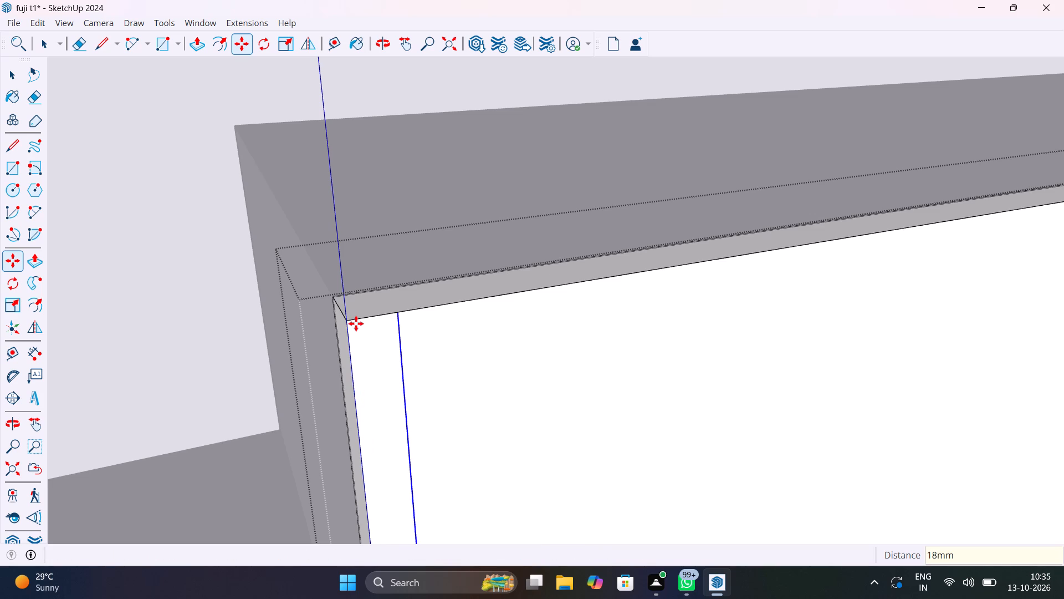
Copy the right vertical edge of the panel's front face 18 mm inward.
{"action": "scroll", "coordinate": [367, 368], "scroll_direction": "down", "scroll_amount": 20}
{"action": "scroll", "coordinate": [367, 368], "scroll_direction": "down", "scroll_amount": 8}
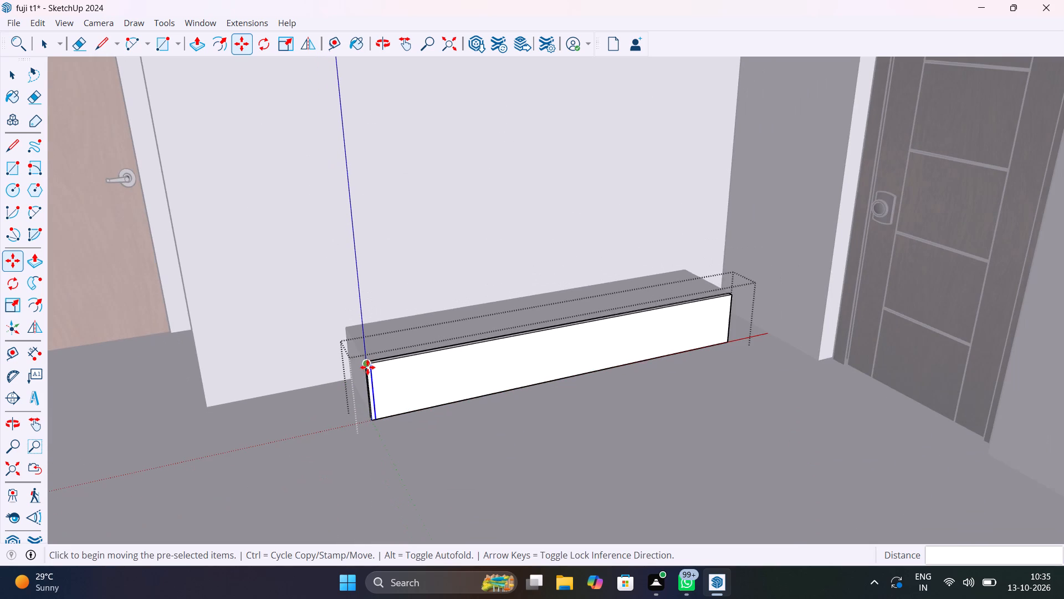
{"action": "scroll", "coordinate": [748, 303], "scroll_direction": "up", "scroll_amount": 6}
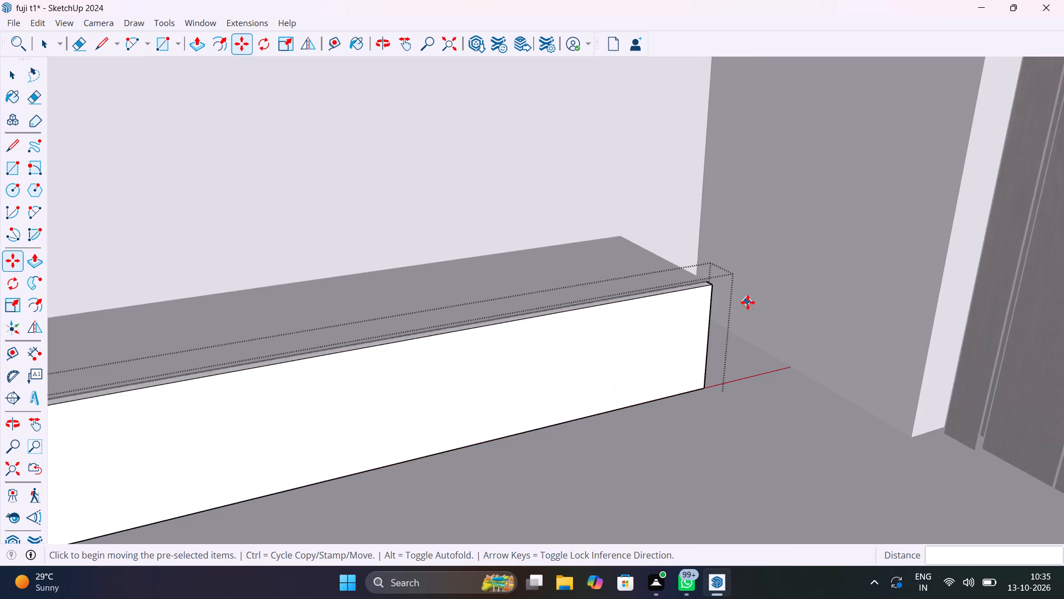
{"action": "scroll", "coordinate": [748, 302], "scroll_direction": "up", "scroll_amount": 7}
{"action": "key", "text": "space"}
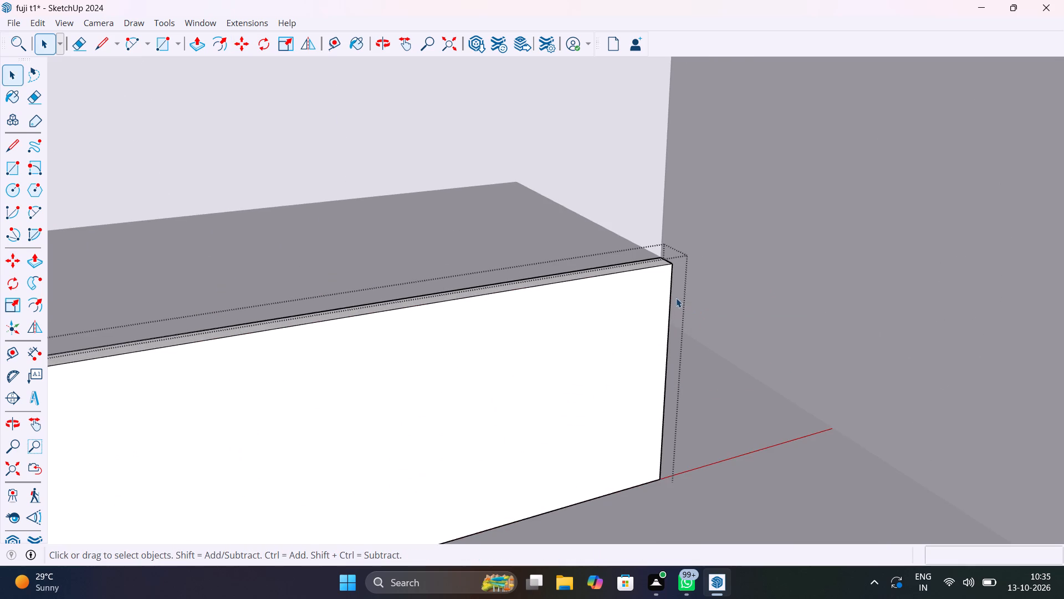
{"action": "left_click", "coordinate": [673, 287]}
{"action": "key", "text": "m"}
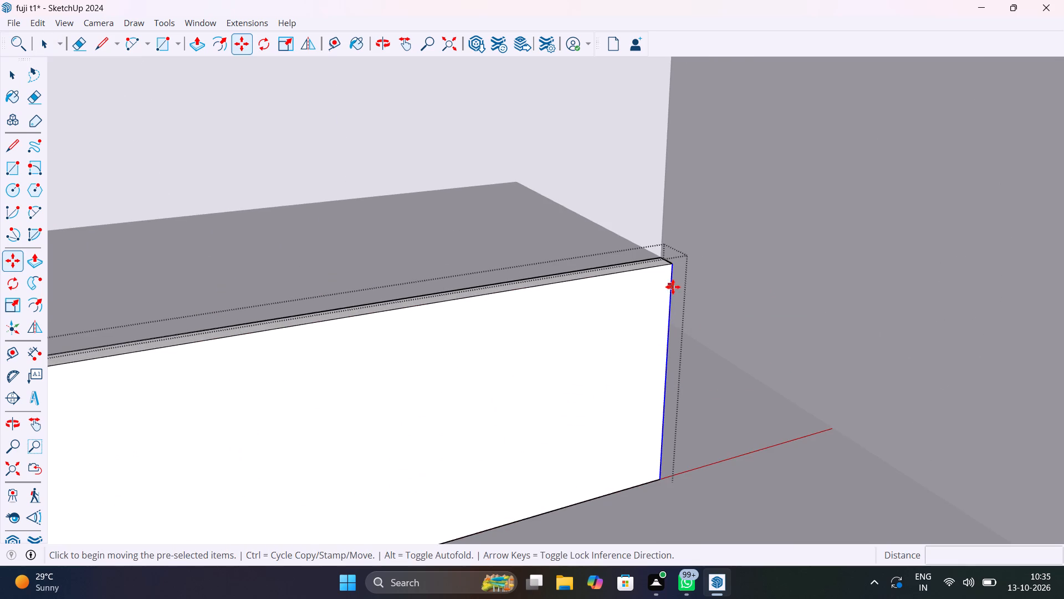
{"action": "left_click", "coordinate": [673, 268]}
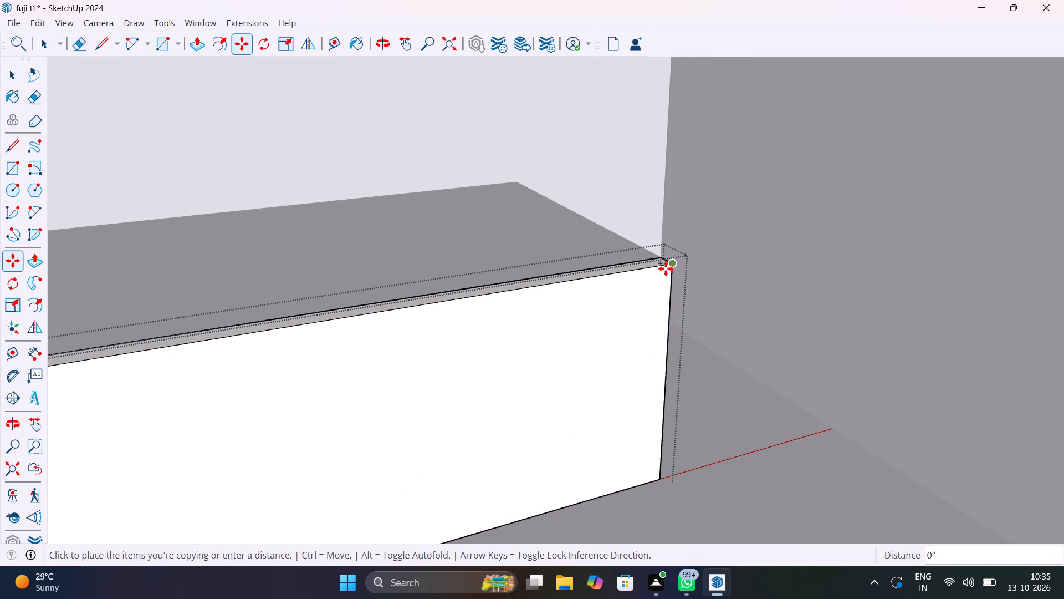
{"action": "type", "text": "18mm"}
{"action": "key", "text": "Return"}
{"action": "key", "text": "space"}
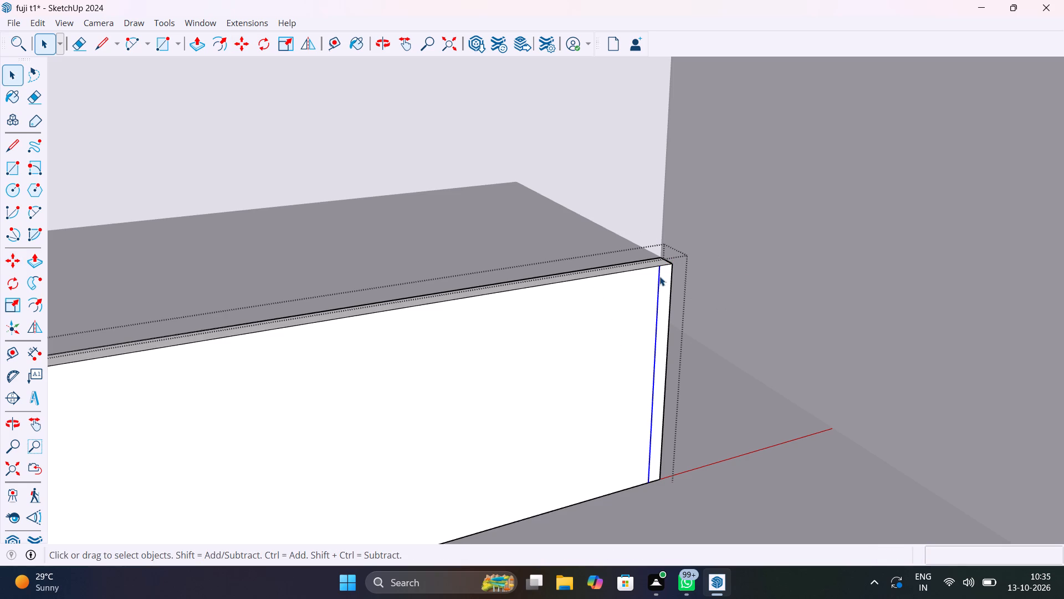
Copy the right 18 mm margin line onto the left margin line and divide the span into 5 equal front sections.
{"action": "key", "text": "m"}
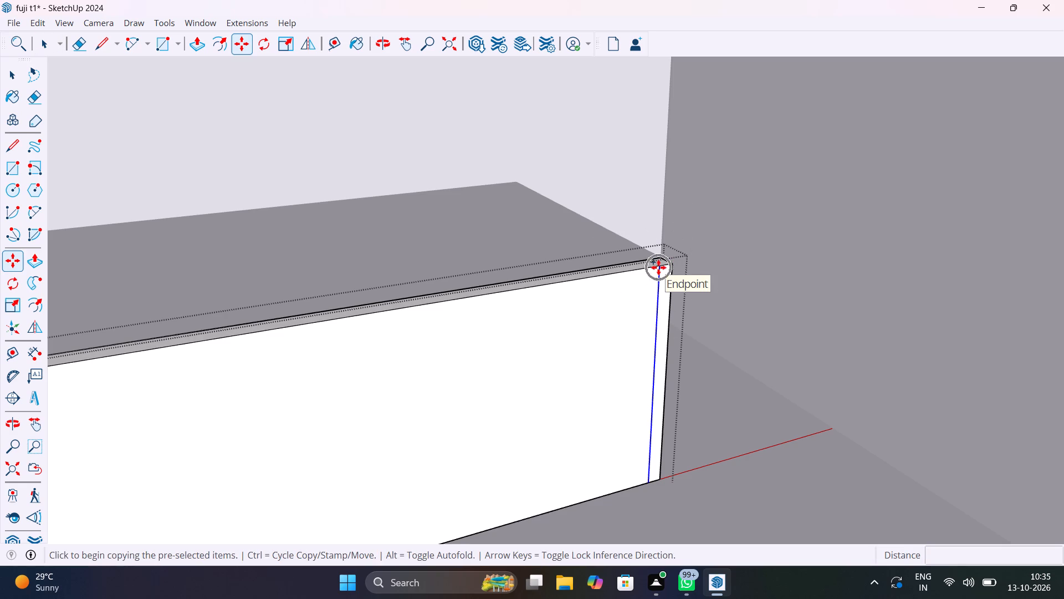
{"action": "left_click", "coordinate": [658, 267]}
{"action": "scroll", "coordinate": [605, 269], "scroll_direction": "down", "scroll_amount": 15}
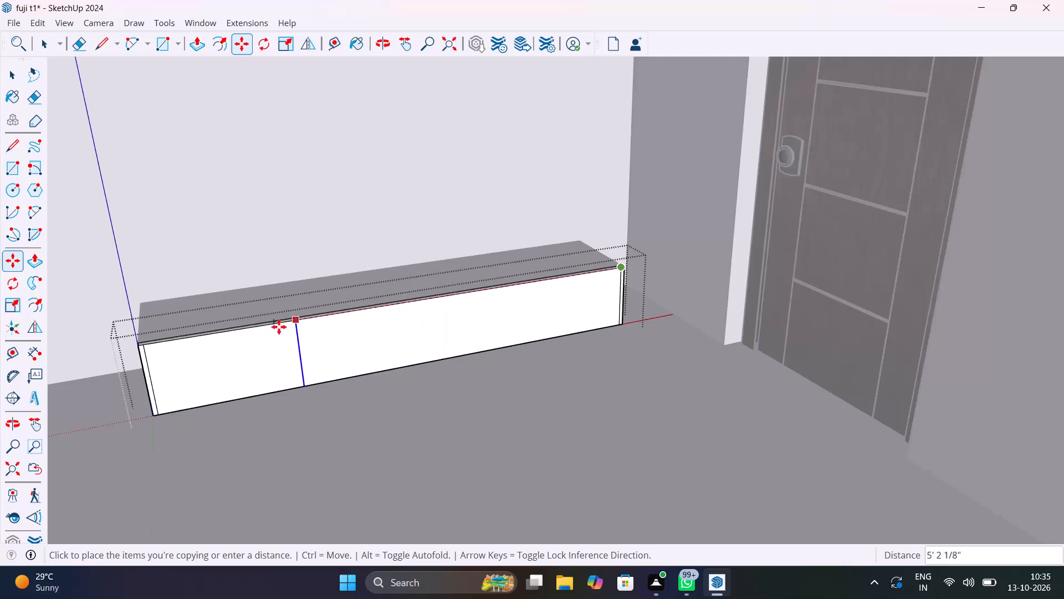
{"action": "scroll", "coordinate": [142, 352], "scroll_direction": "up", "scroll_amount": 10}
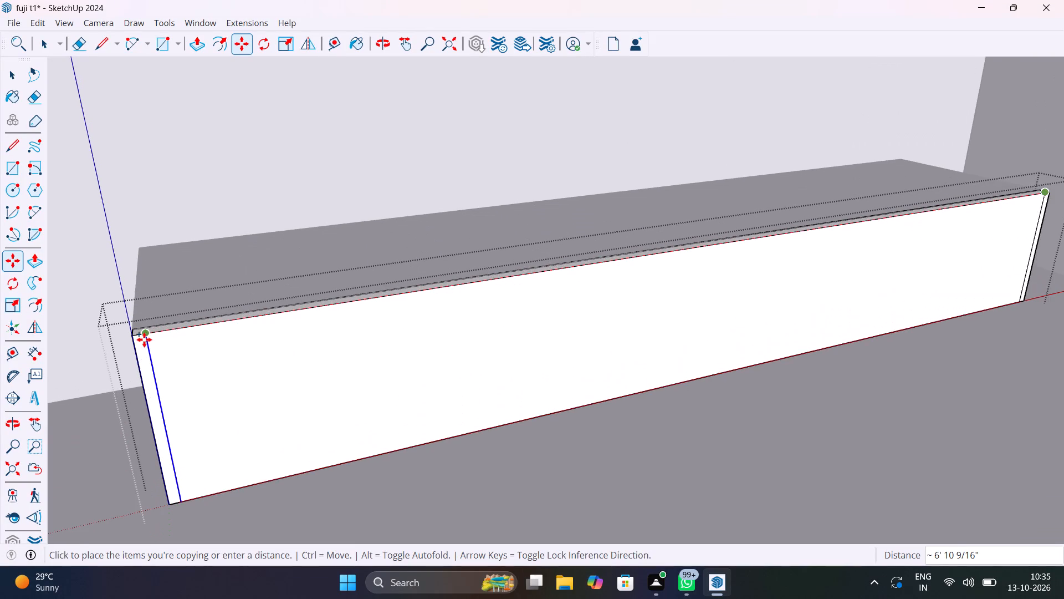
{"action": "scroll", "coordinate": [144, 339], "scroll_direction": "up", "scroll_amount": 1}
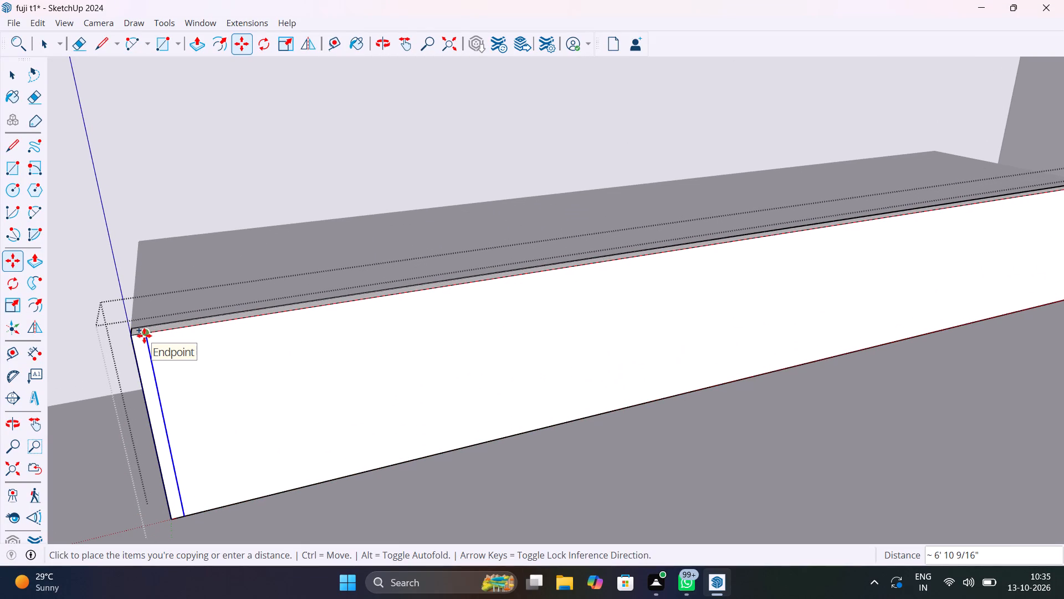
{"action": "left_click", "coordinate": [144, 336]}
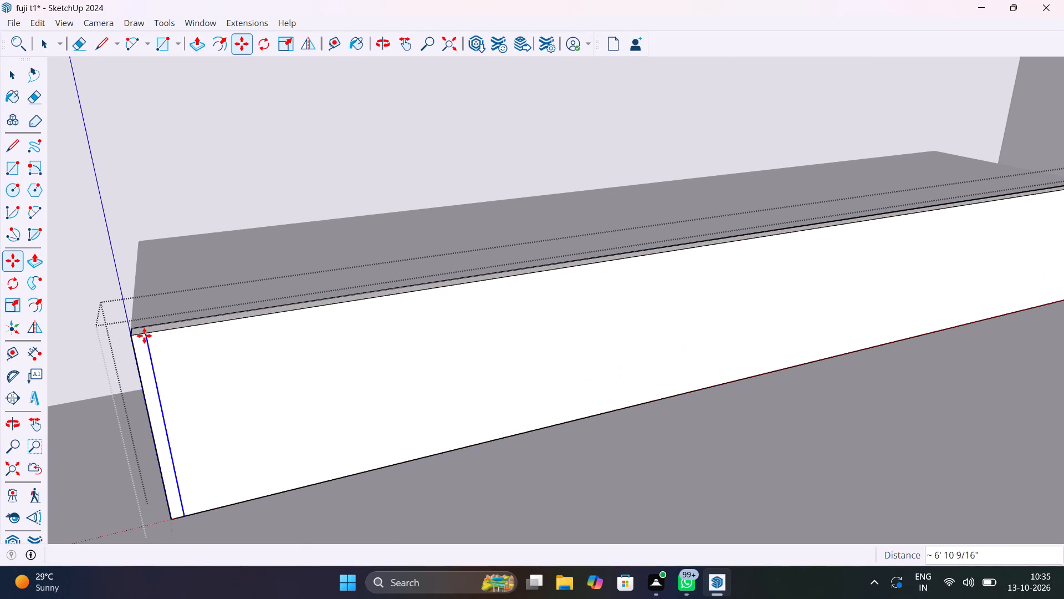
{"action": "type", "text": "5/"}
{"action": "key", "text": "Return"}
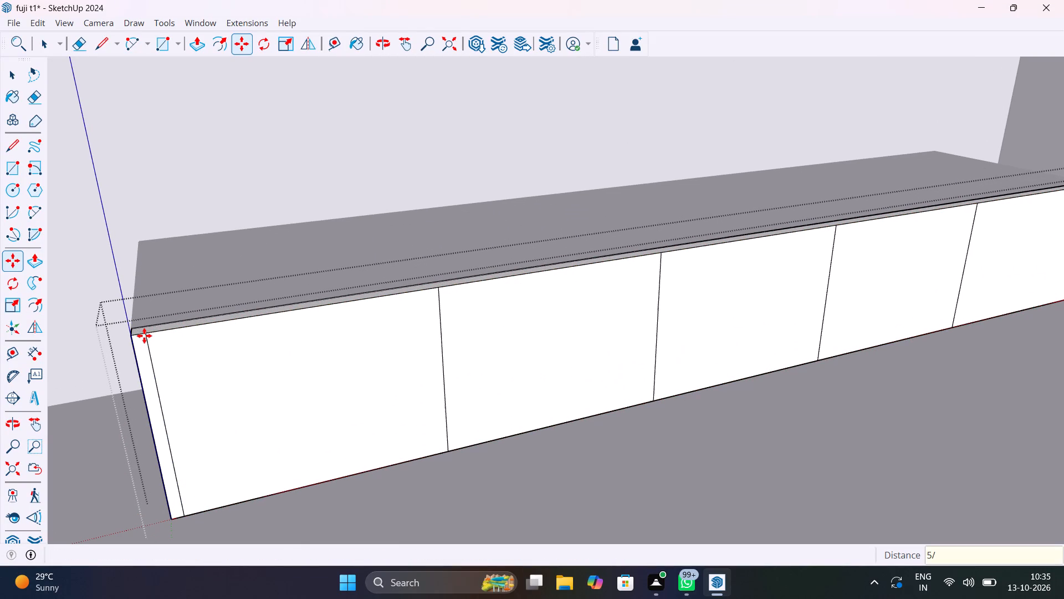
Copy the two outermost divider lines, the ones nearest the side margins, 4 mm to the right.
{"action": "scroll", "coordinate": [311, 370], "scroll_direction": "down", "scroll_amount": 7}
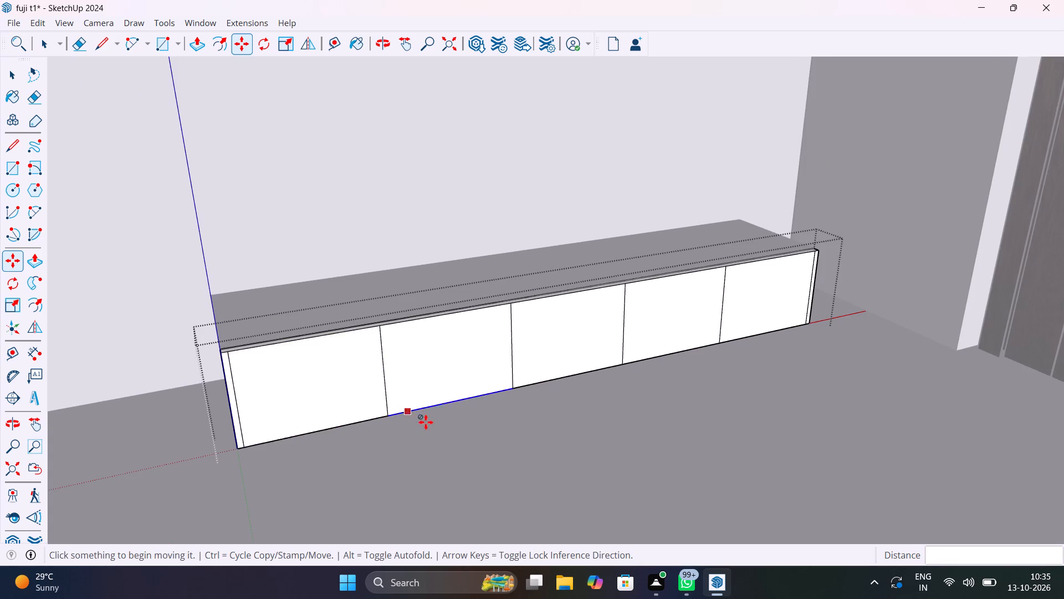
{"action": "scroll", "coordinate": [426, 422], "scroll_direction": "down", "scroll_amount": 1}
{"action": "middle_click_drag", "start_coordinate": [422, 422], "coordinate": [420, 430]}
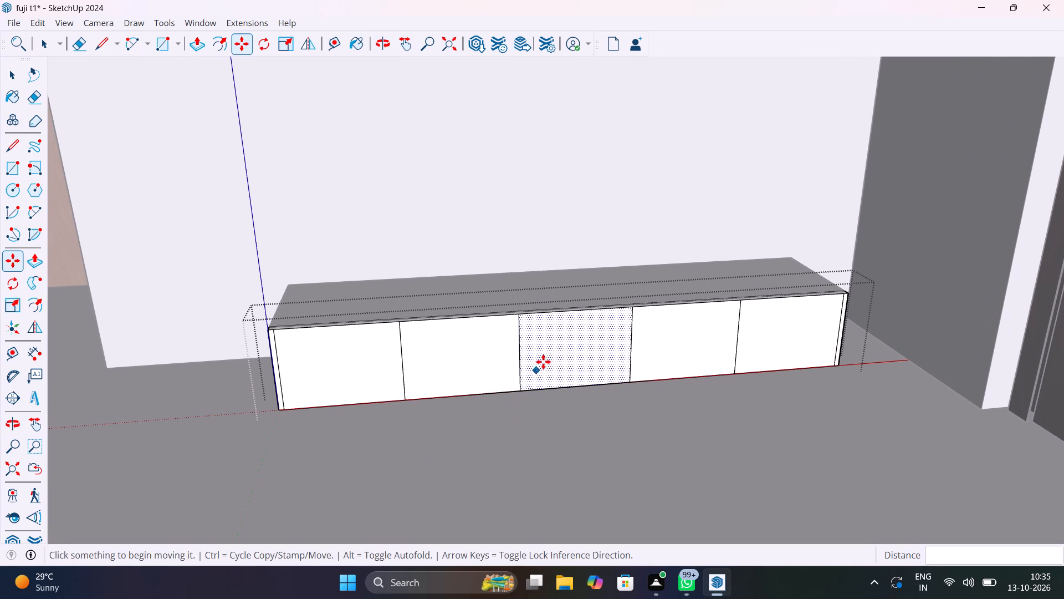
{"action": "key", "text": "space"}
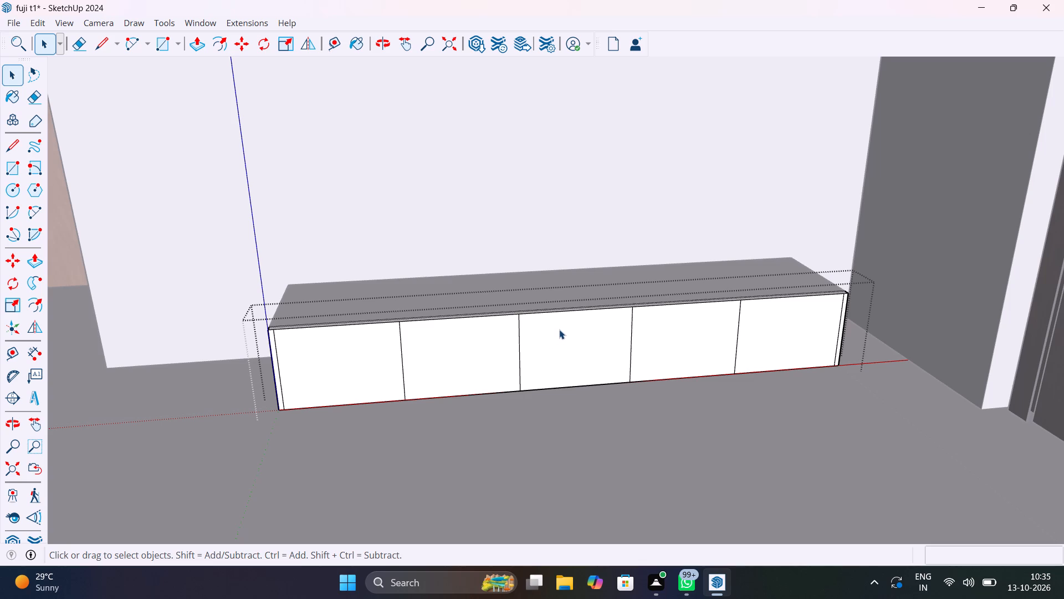
{"action": "scroll", "coordinate": [560, 328], "scroll_direction": "up", "scroll_amount": 8}
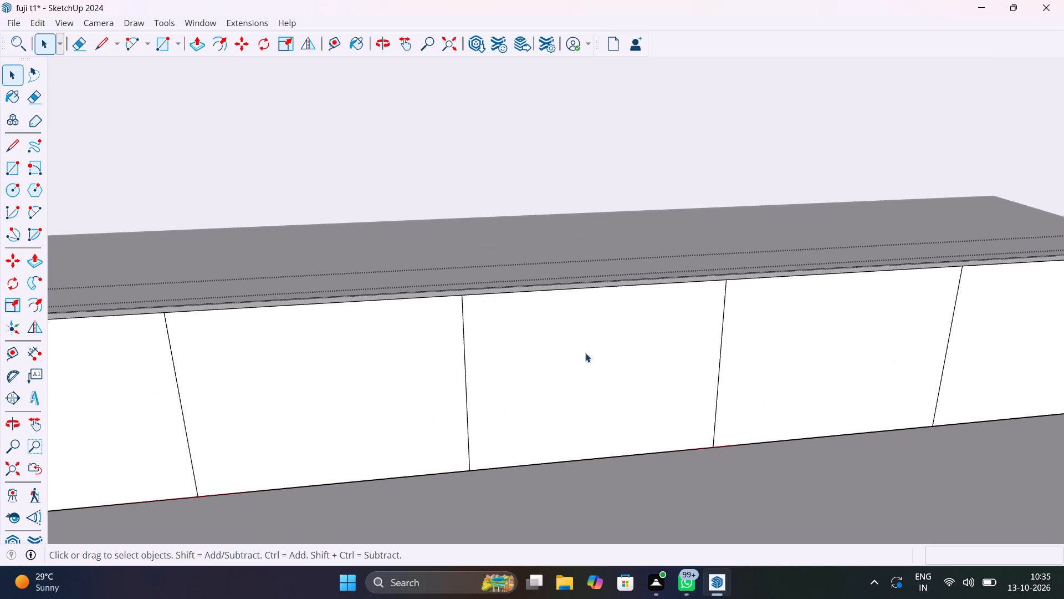
{"action": "scroll", "coordinate": [585, 352], "scroll_direction": "down", "scroll_amount": 6}
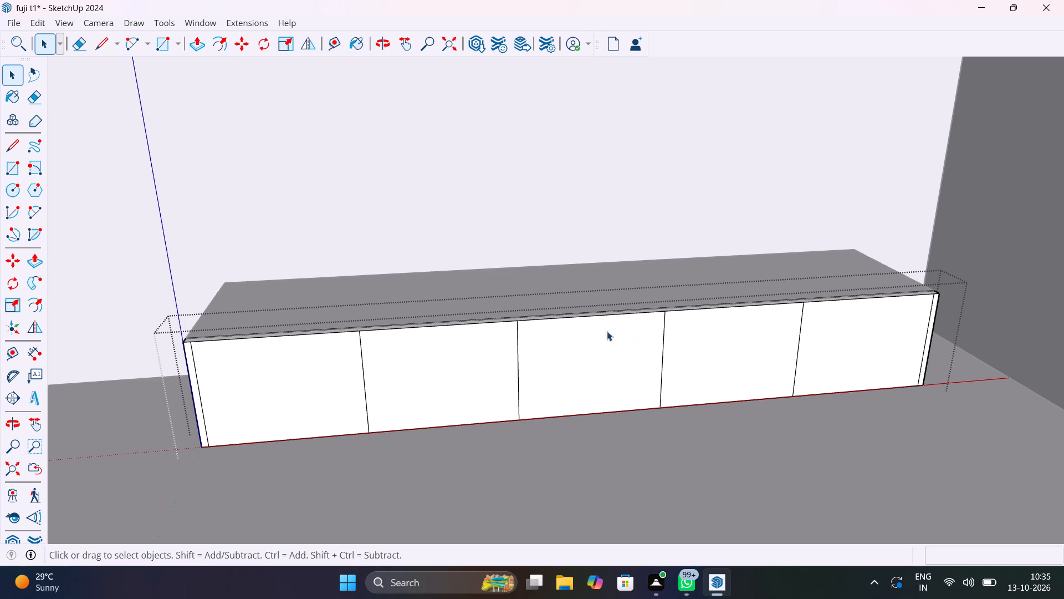
{"action": "left_click", "coordinate": [801, 325]}
{"action": "left_click", "coordinate": [360, 349], "text": "shift"}
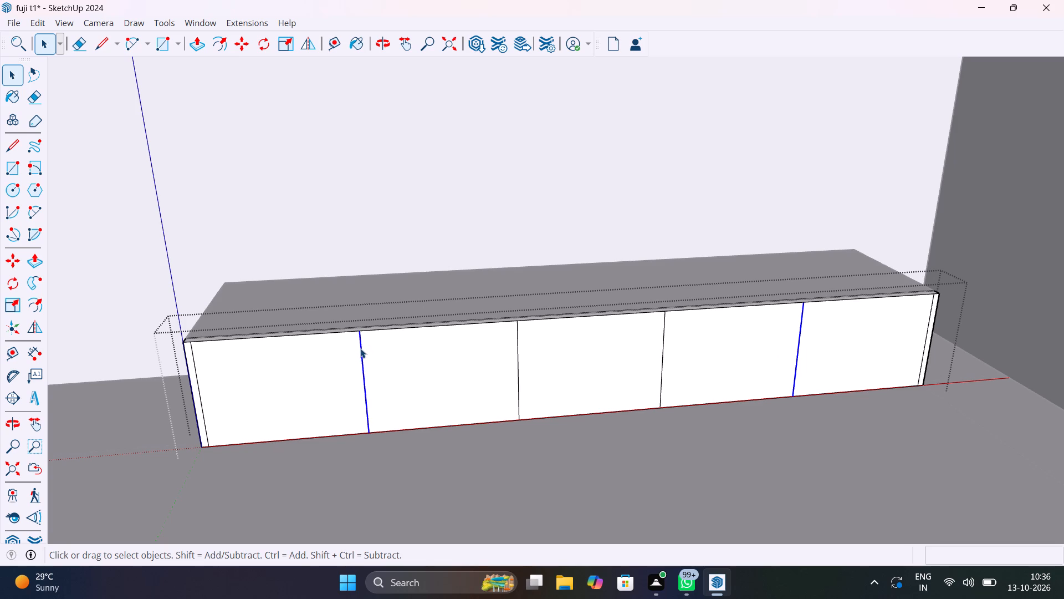
{"action": "key", "text": "m"}
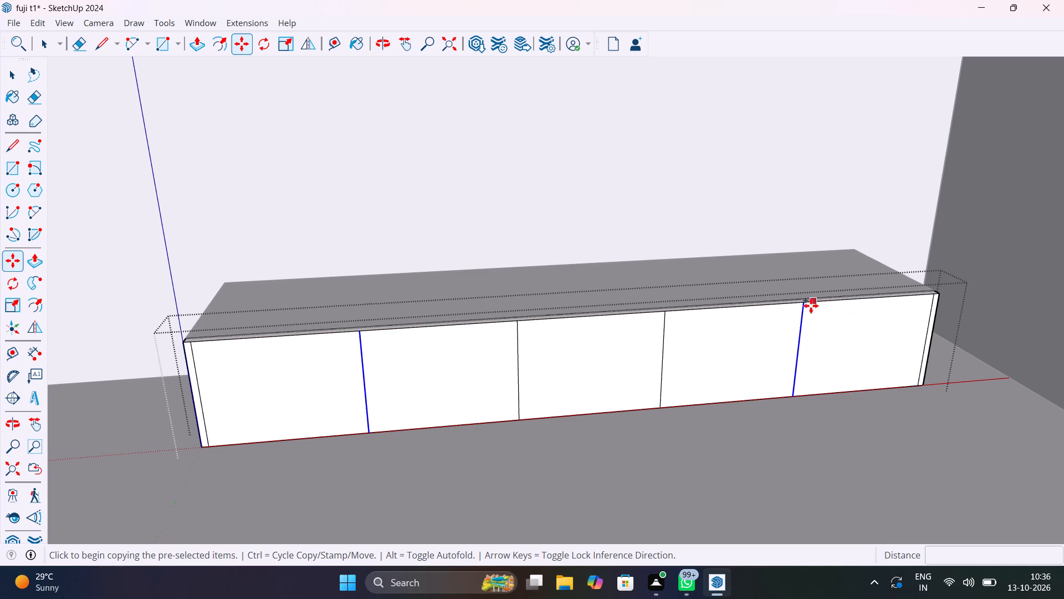
{"action": "left_click", "coordinate": [805, 304]}
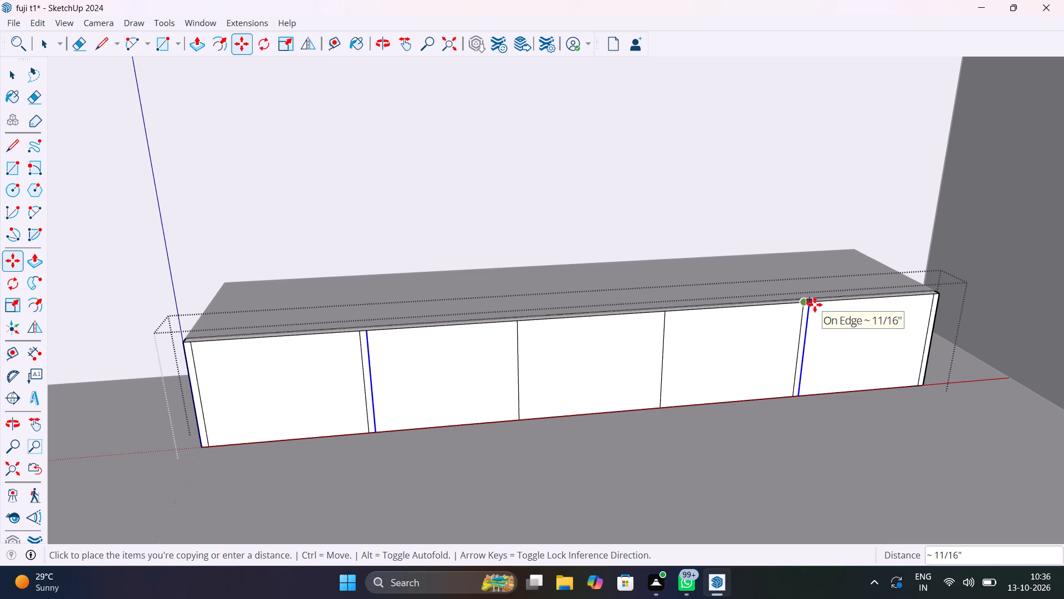
{"action": "key", "text": "4"}
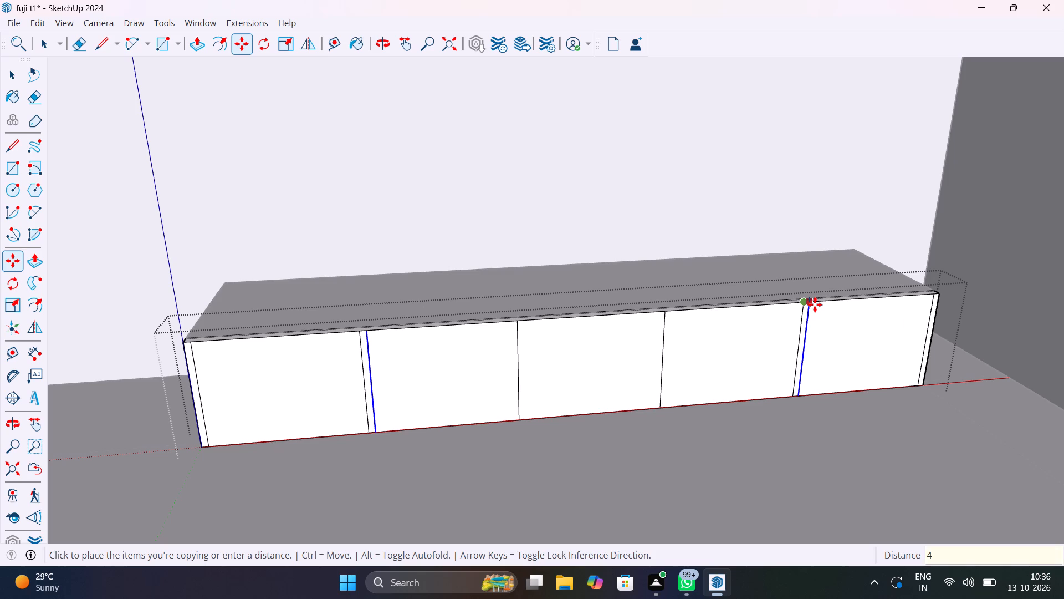
{"action": "type", "text": "mm"}
{"action": "key", "text": "Return"}
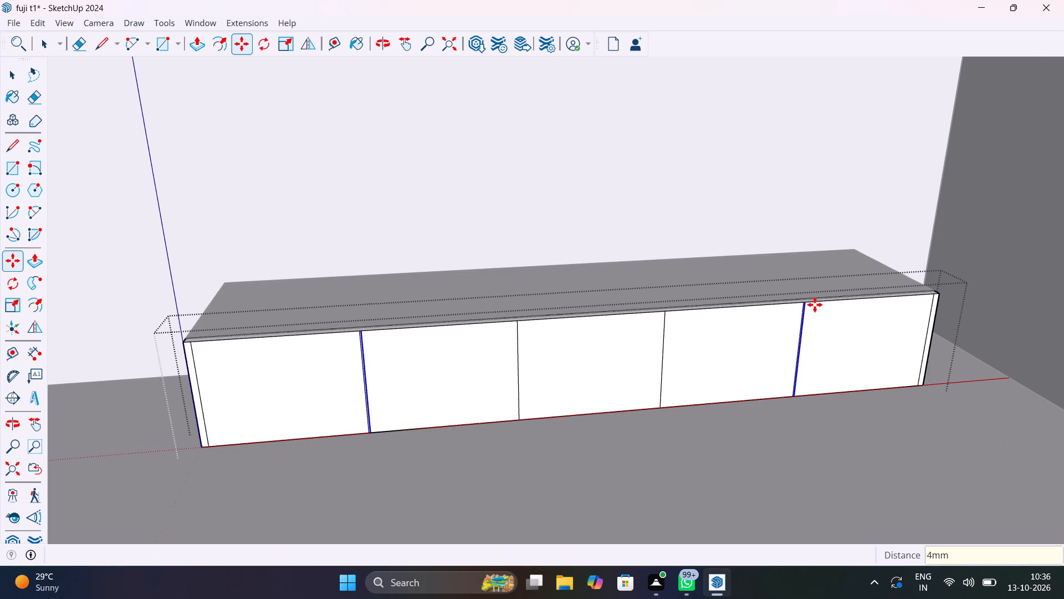
Copy the two new offset divider lines 8 mm back to the left, across the original dividers.
{"action": "scroll", "coordinate": [815, 306], "scroll_direction": "up", "scroll_amount": 18}
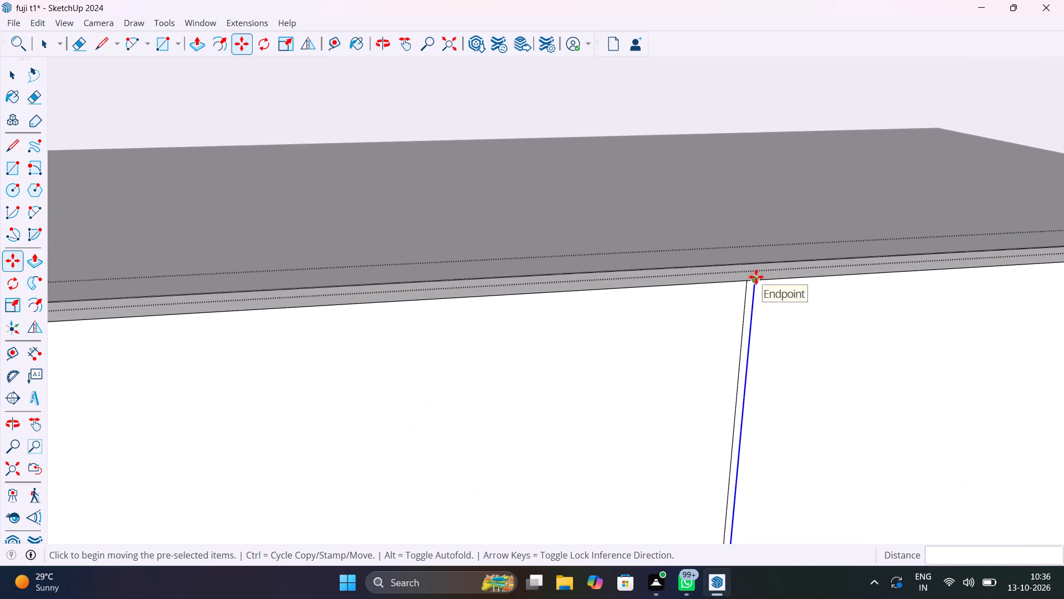
{"action": "left_click", "coordinate": [756, 277]}
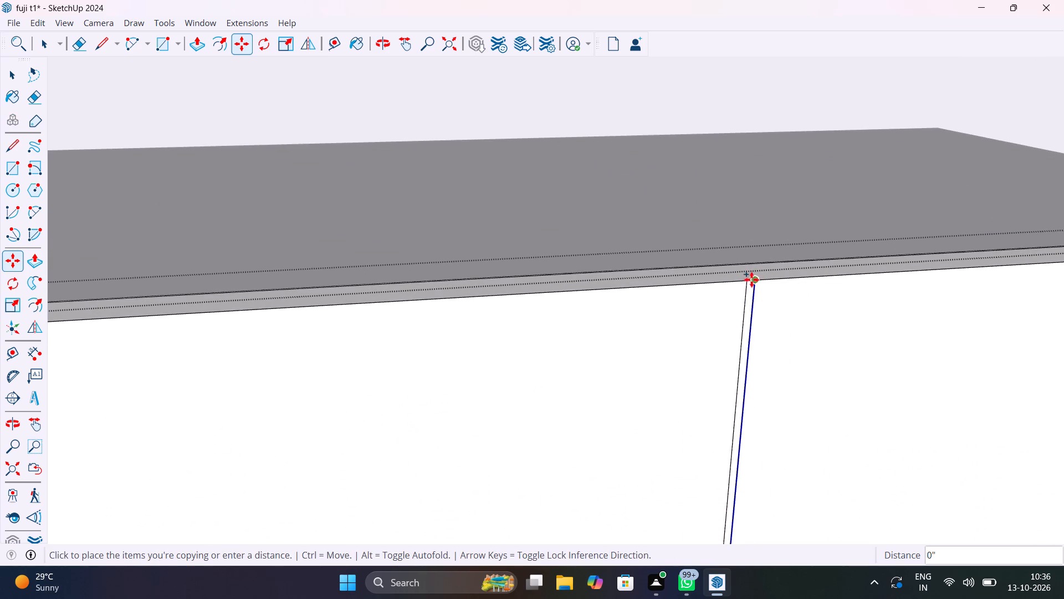
{"action": "type", "text": "8mm"}
{"action": "key", "text": "Return"}
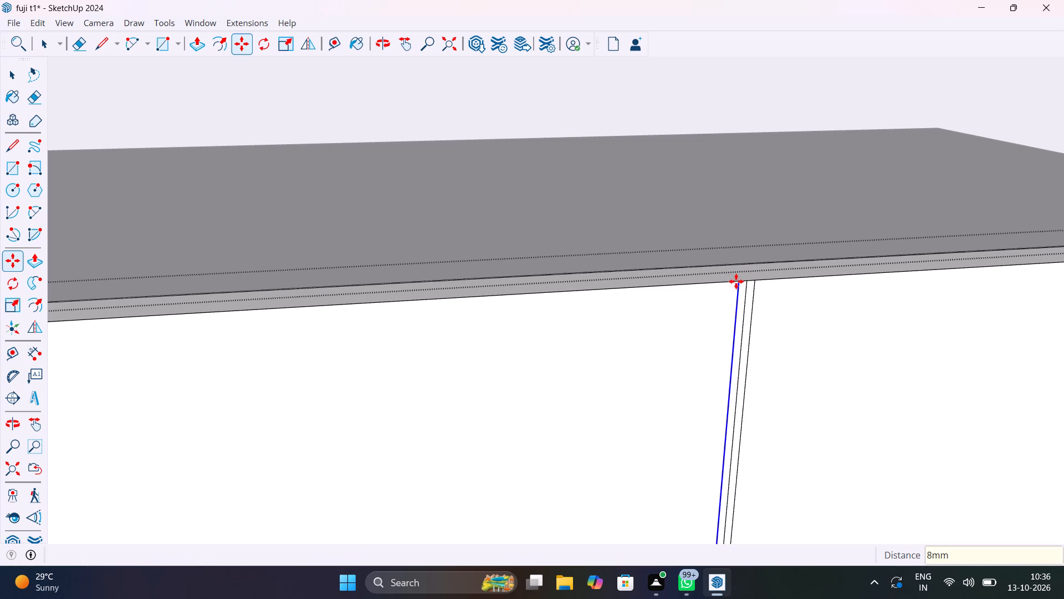
Delete the original centre line of both outer dividers, leaving an 8 mm strip at each.
{"action": "key", "text": "space"}
{"action": "left_click", "coordinate": [743, 306]}
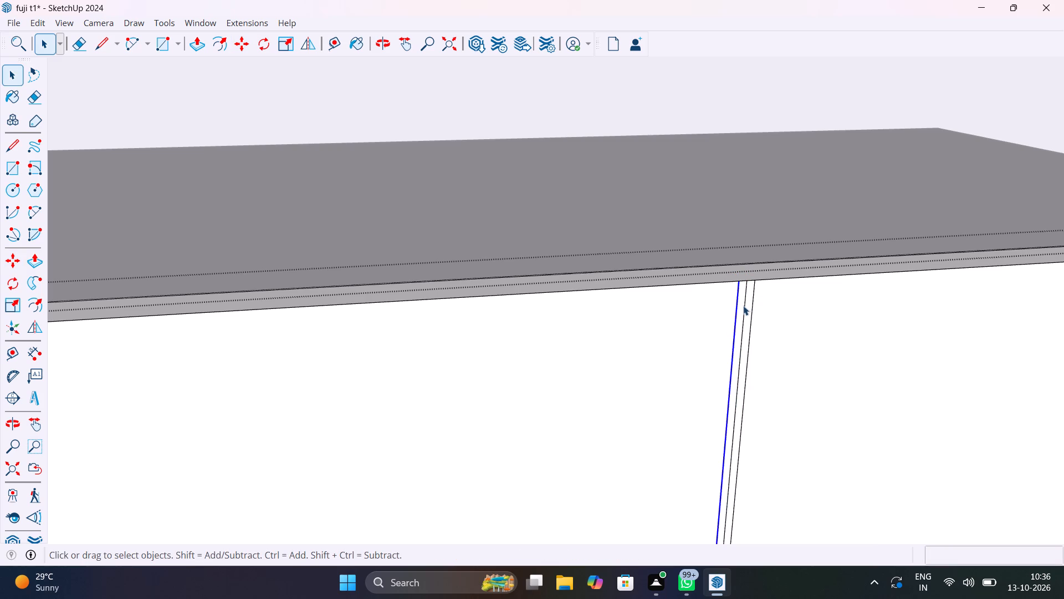
{"action": "key", "text": "Delete"}
{"action": "scroll", "coordinate": [750, 310], "scroll_direction": "down", "scroll_amount": 15}
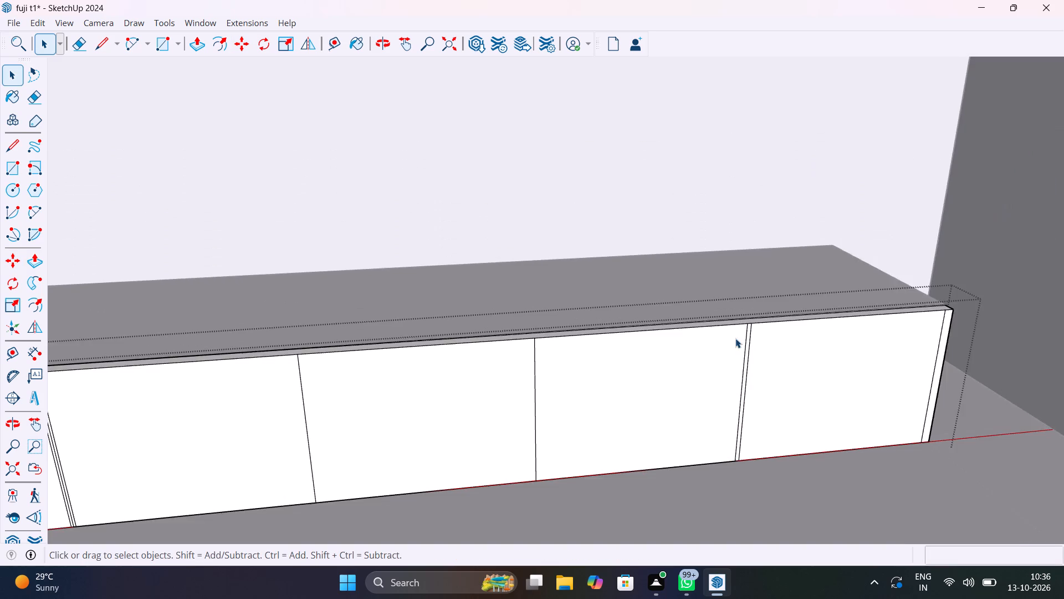
{"action": "scroll", "coordinate": [736, 335], "scroll_direction": "down", "scroll_amount": 5}
{"action": "scroll", "coordinate": [323, 367], "scroll_direction": "up", "scroll_amount": 17}
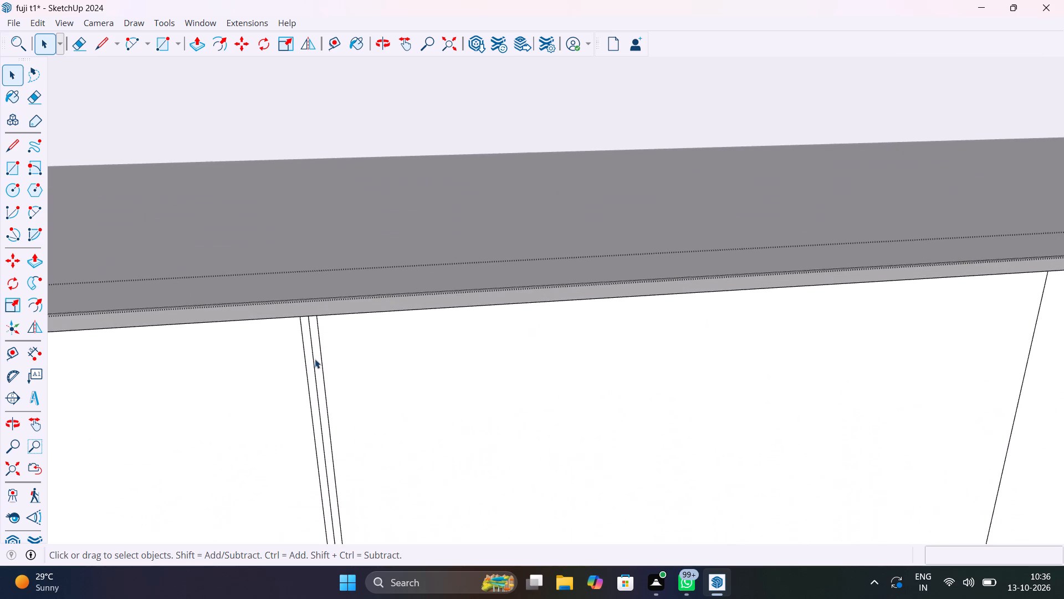
{"action": "left_click", "coordinate": [311, 348]}
{"action": "key", "text": "Delete"}
Offset the outline of the middle front section inward by about 5/16".
{"action": "scroll", "coordinate": [325, 352], "scroll_direction": "down", "scroll_amount": 14}
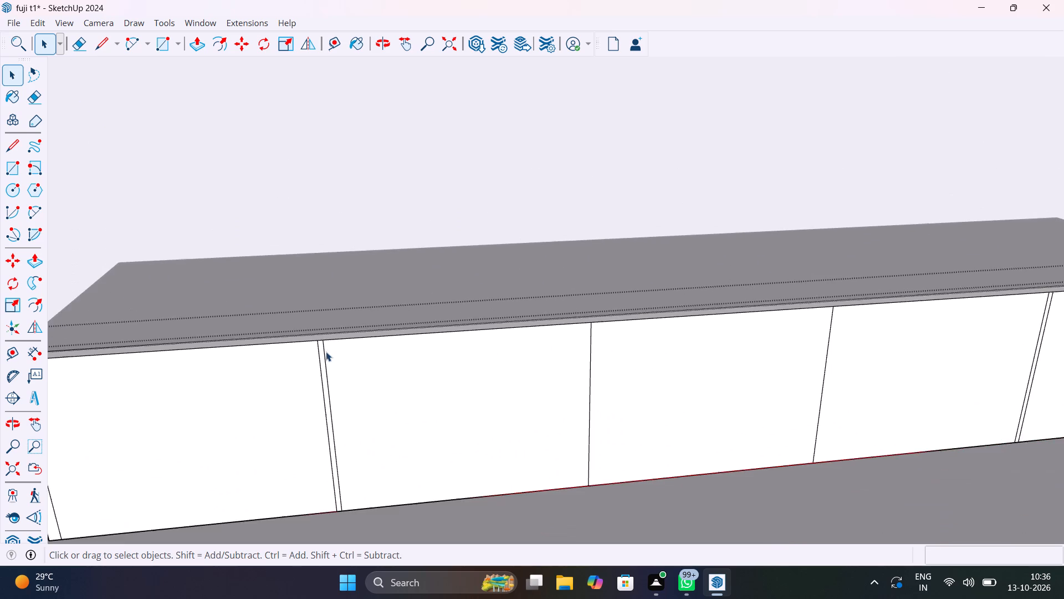
{"action": "scroll", "coordinate": [326, 352], "scroll_direction": "down", "scroll_amount": 7}
{"action": "scroll", "coordinate": [467, 354], "scroll_direction": "up", "scroll_amount": 6}
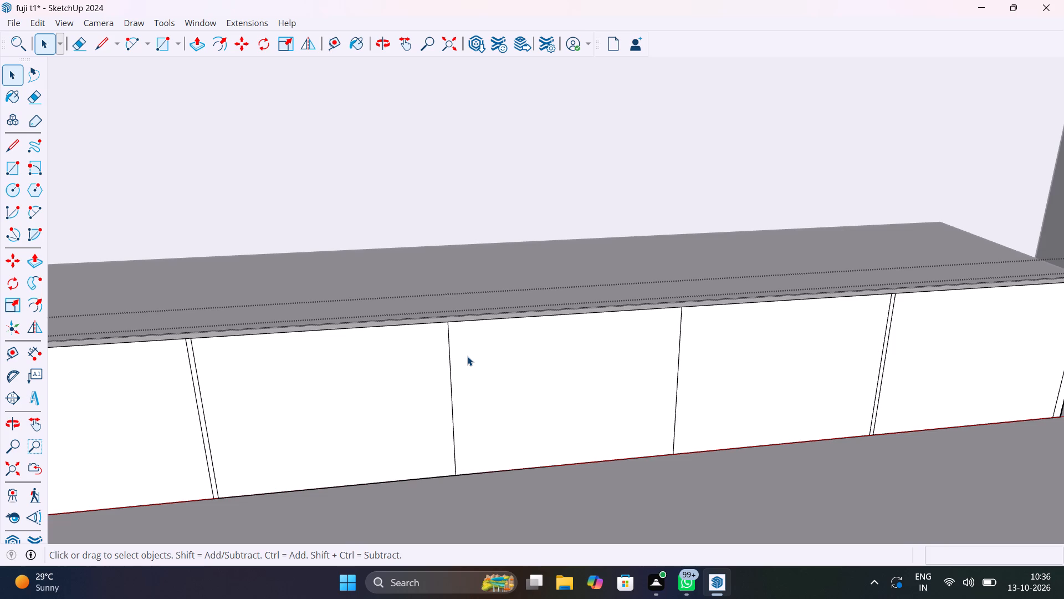
{"action": "scroll", "coordinate": [472, 360], "scroll_direction": "down", "scroll_amount": 7}
{"action": "scroll", "coordinate": [477, 343], "scroll_direction": "up", "scroll_amount": 9}
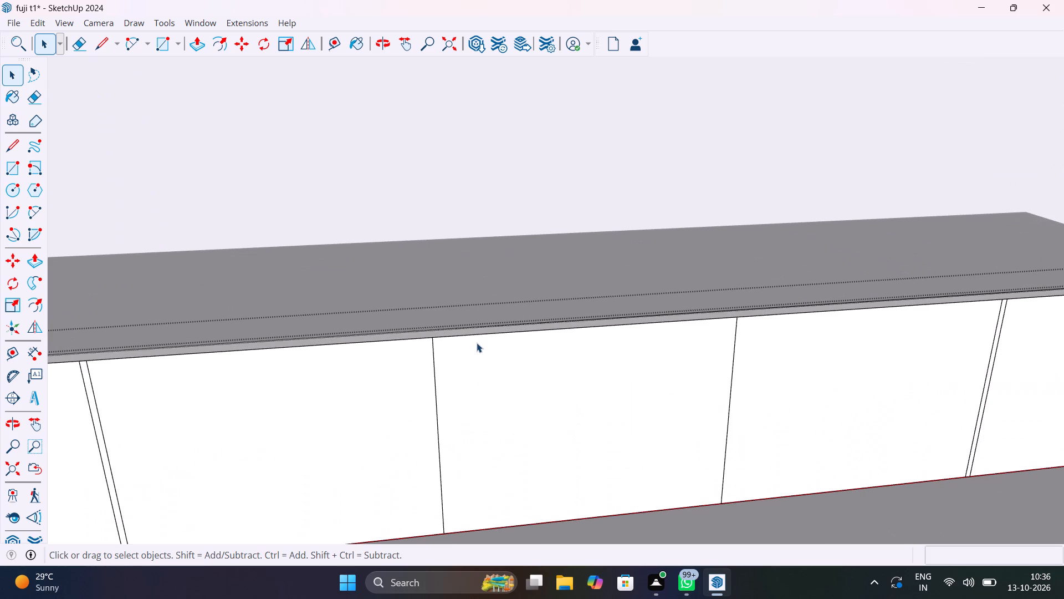
{"action": "left_click", "coordinate": [484, 384]}
{"action": "scroll", "coordinate": [495, 384], "scroll_direction": "down", "scroll_amount": 6}
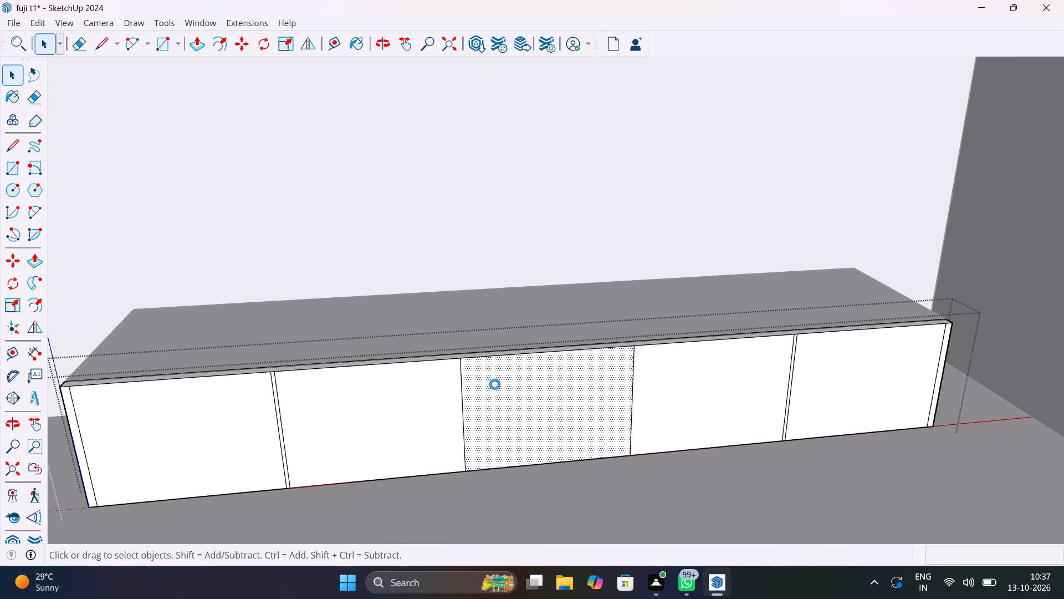
{"action": "key", "text": "f"}
{"action": "left_click", "coordinate": [630, 381]}
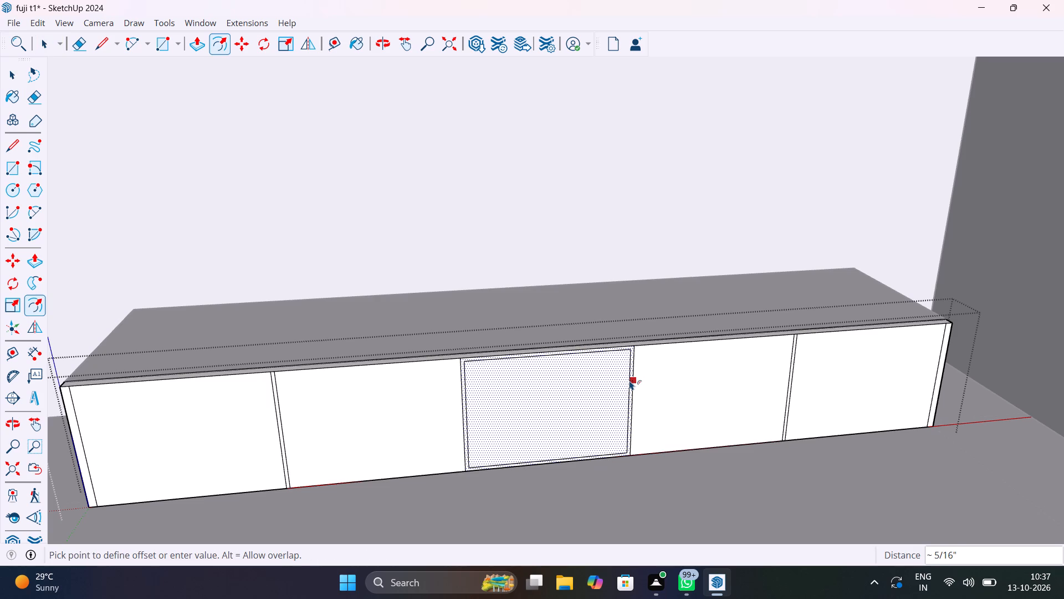
{"action": "left_click", "coordinate": [630, 380]}
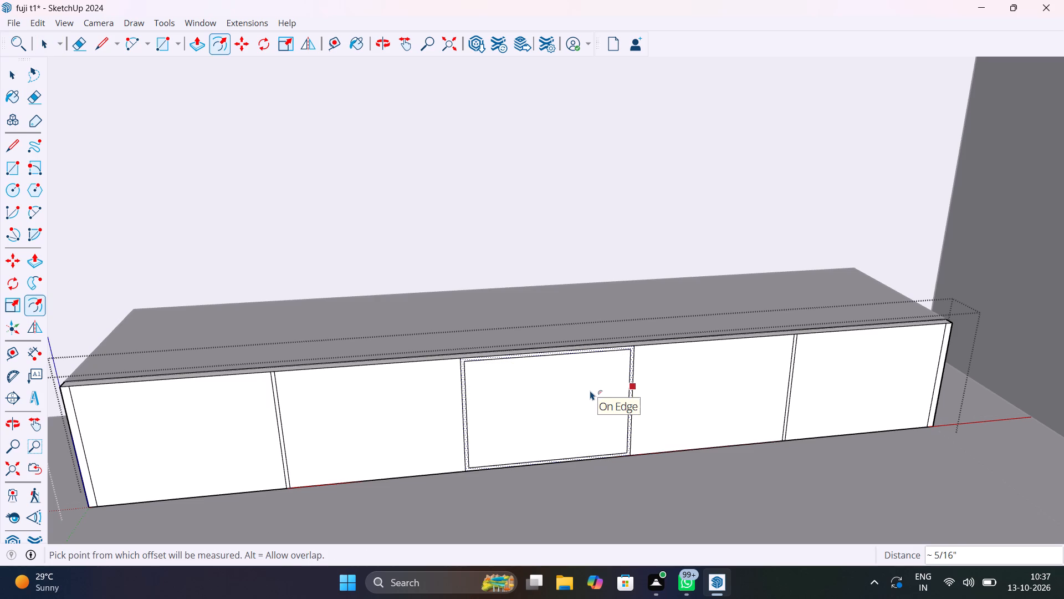
{"action": "key", "text": "space"}
Push the inset face of the middle section back 1" through the panel to cut an opening.
{"action": "left_click", "coordinate": [578, 394]}
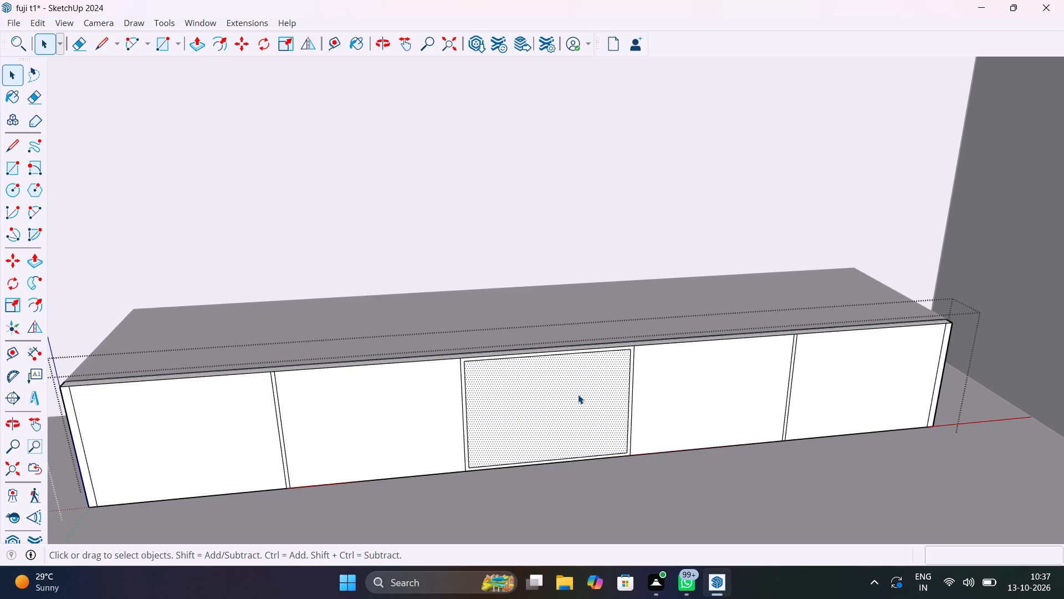
{"action": "key", "text": "p"}
{"action": "left_click", "coordinate": [578, 394]}
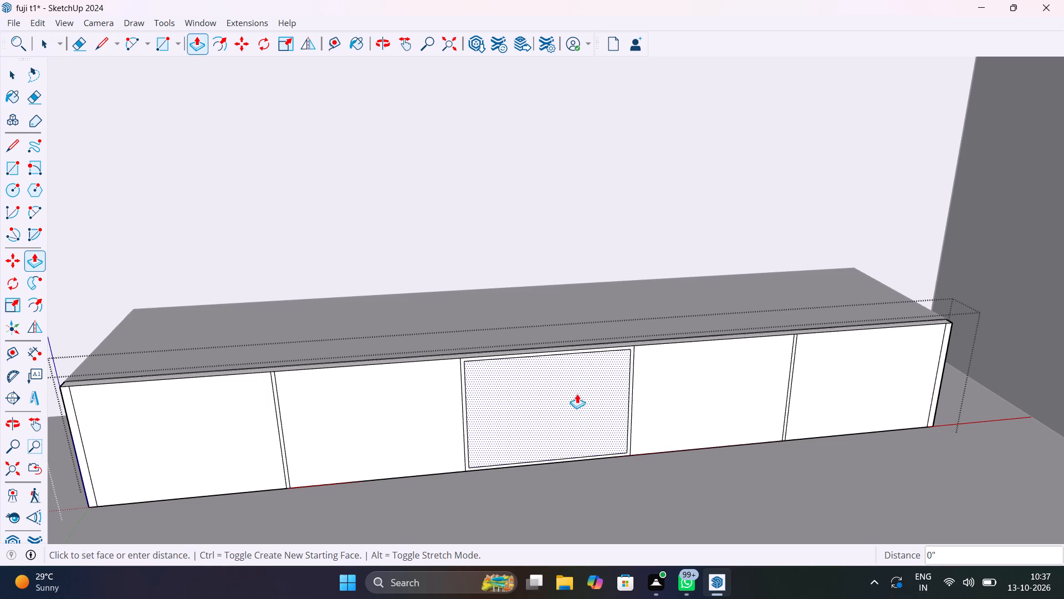
{"action": "left_click", "coordinate": [559, 371]}
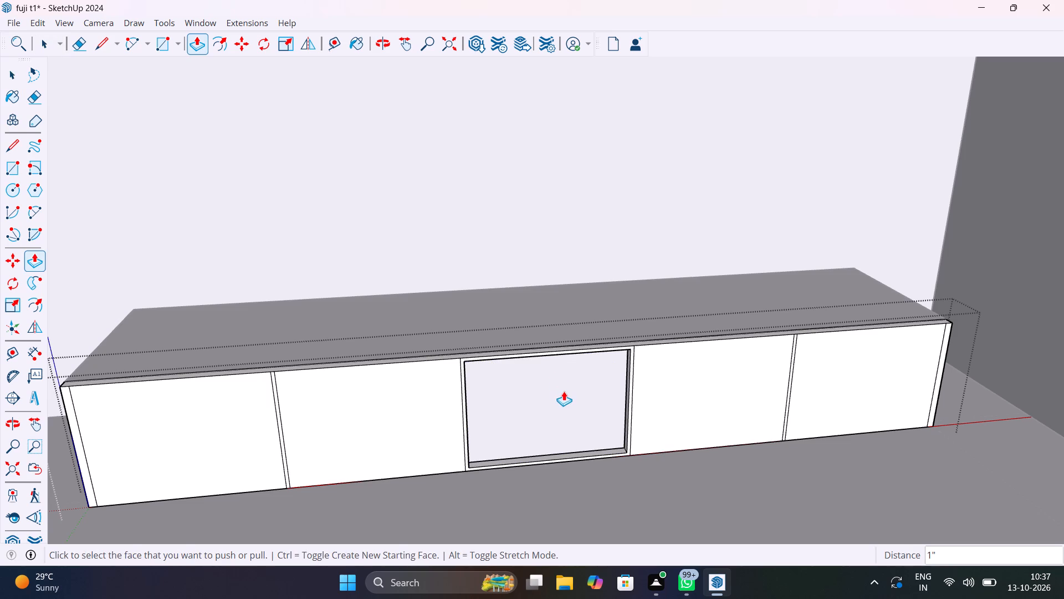
{"action": "scroll", "coordinate": [555, 420], "scroll_direction": "up", "scroll_amount": 5}
{"action": "middle_click_drag", "start_coordinate": [555, 420], "coordinate": [499, 390]}
{"action": "key", "text": "space"}
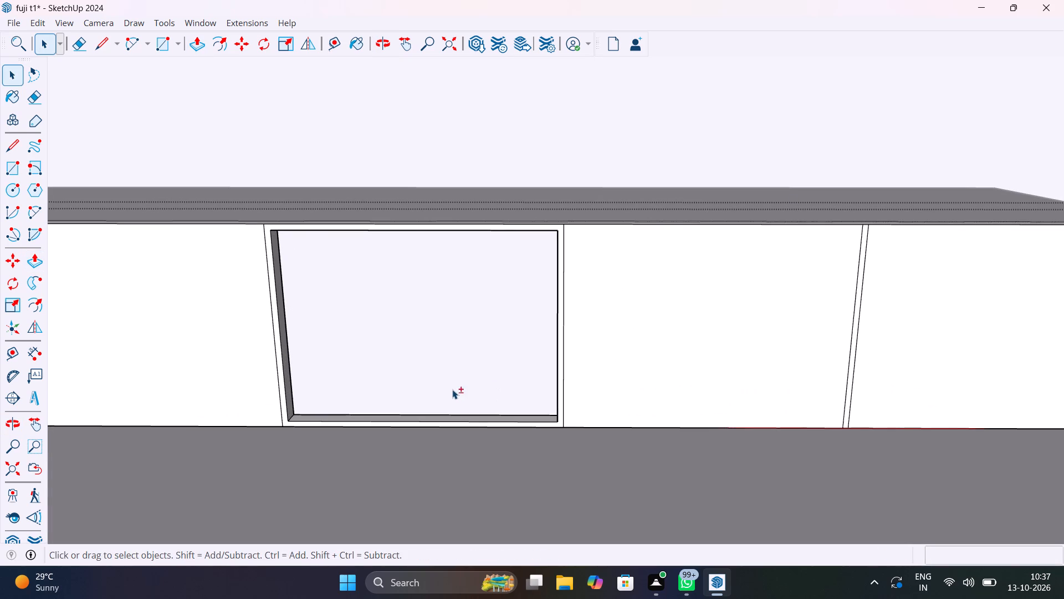
{"action": "middle_click_drag", "start_coordinate": [452, 389], "coordinate": [551, 477], "text": "shift"}
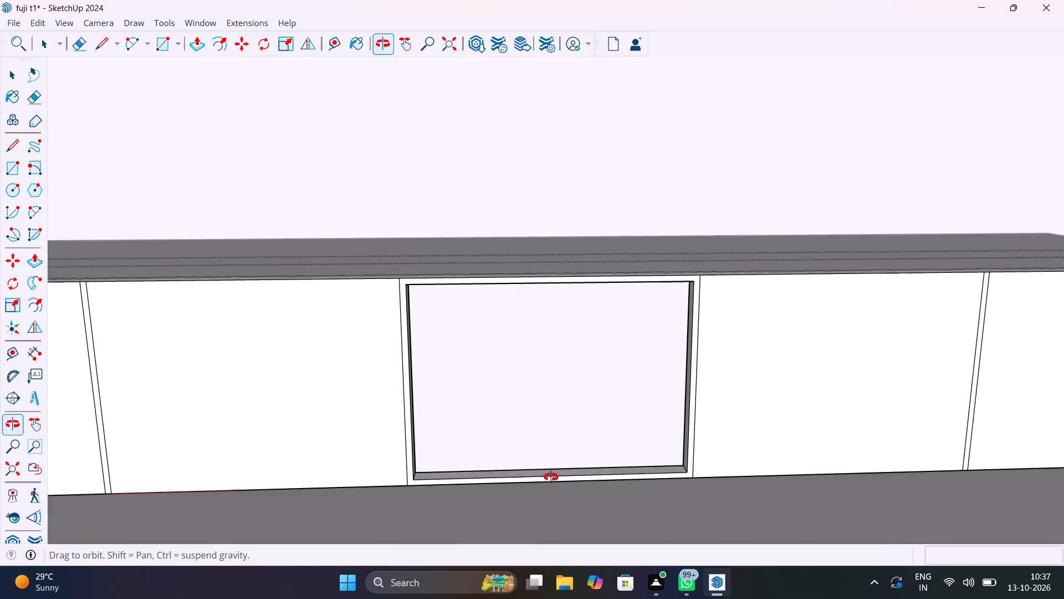
Inside the box, draw a rectangle about 1' 3 11/16" by 11 1/4" on its front face, filling the middle panel opening.
{"action": "middle_click_drag", "start_coordinate": [551, 477], "coordinate": [551, 499], "text": "shift"}
{"action": "left_click", "coordinate": [659, 313]}
{"action": "left_click", "coordinate": [659, 313]}
{"action": "left_click", "coordinate": [659, 312]}
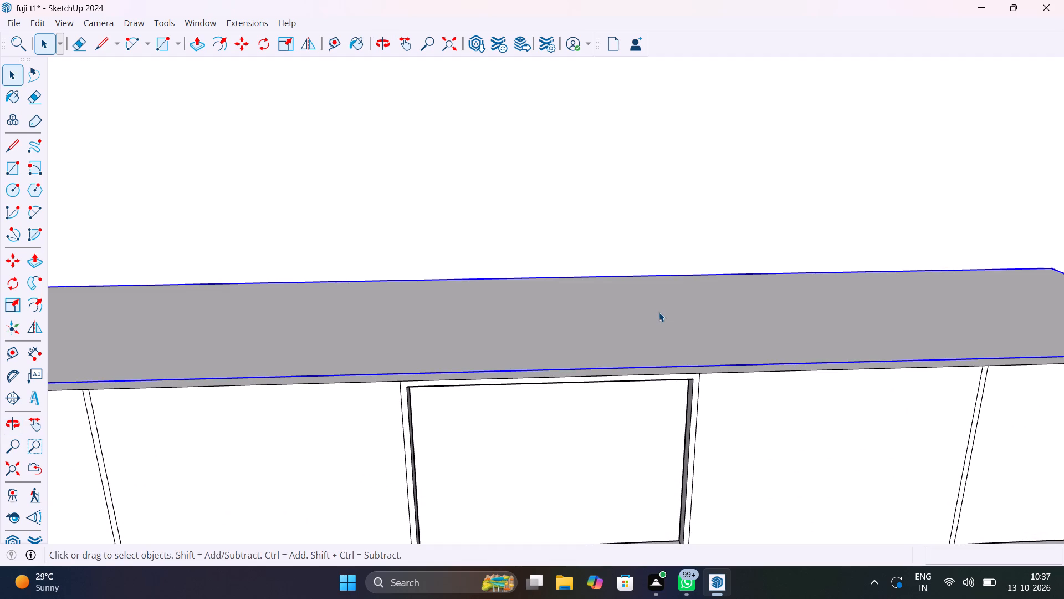
{"action": "double_click", "coordinate": [659, 312]}
{"action": "scroll", "coordinate": [653, 323], "scroll_direction": "up", "scroll_amount": 6}
{"action": "middle_click_drag", "start_coordinate": [581, 412], "coordinate": [569, 374]}
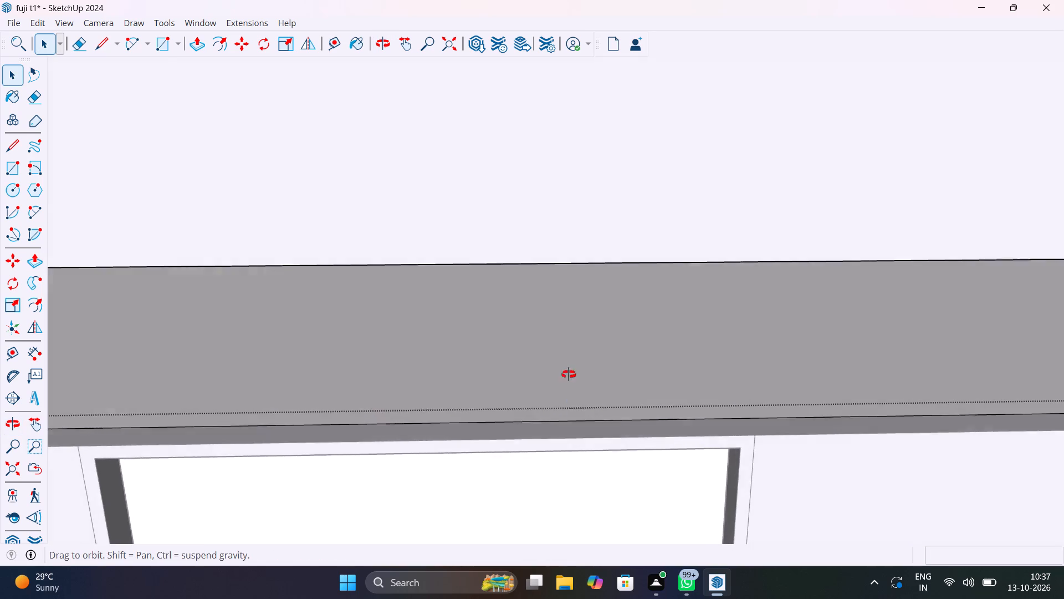
{"action": "middle_click_drag", "start_coordinate": [569, 374], "coordinate": [626, 206]}
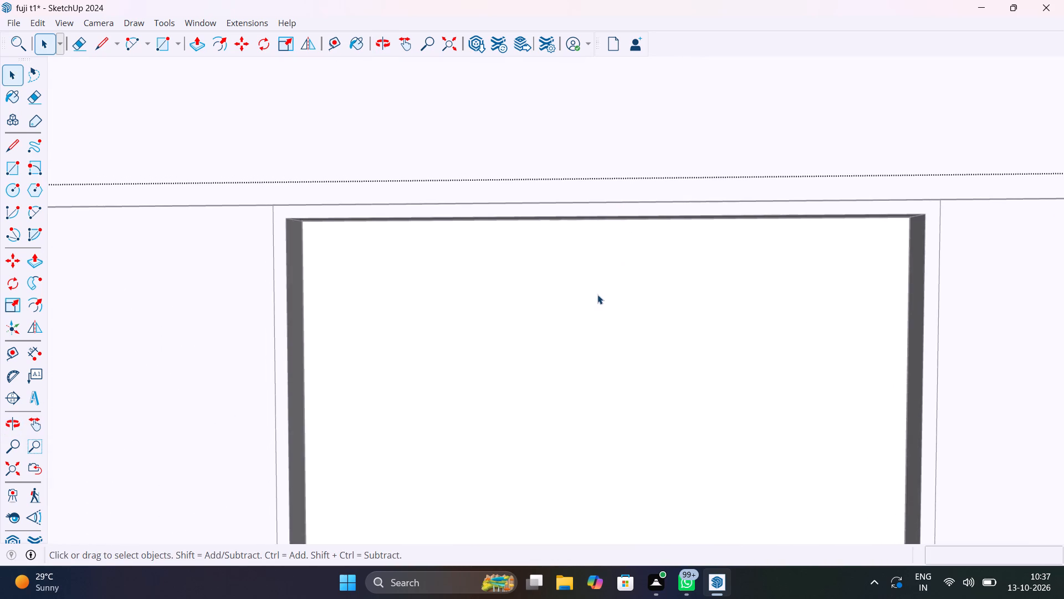
{"action": "scroll", "coordinate": [597, 295], "scroll_direction": "down", "scroll_amount": 3}
{"action": "middle_click_drag", "start_coordinate": [526, 348], "coordinate": [513, 320]}
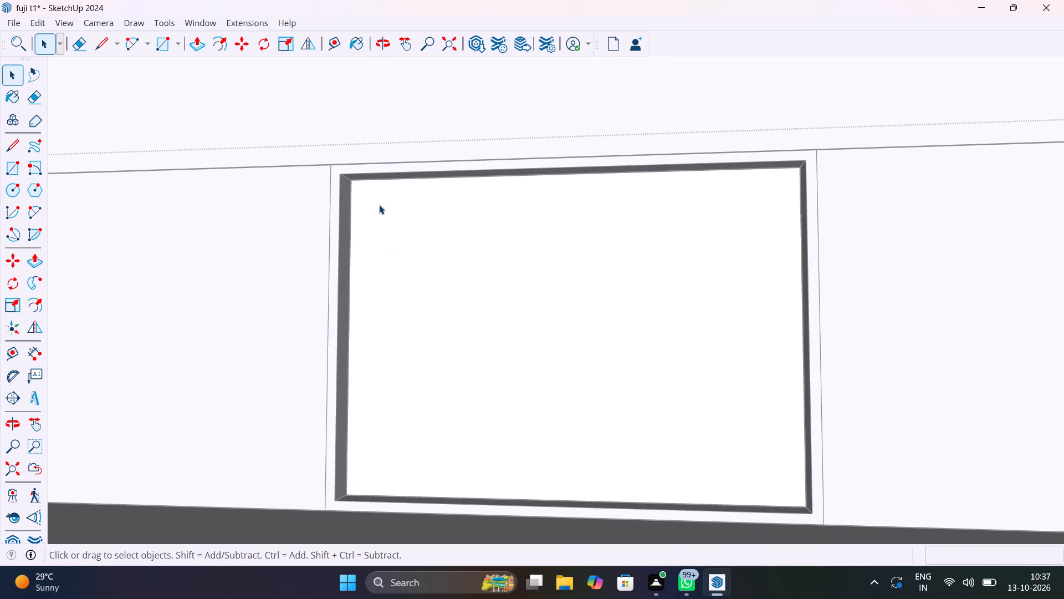
{"action": "scroll", "coordinate": [377, 198], "scroll_direction": "up", "scroll_amount": 6}
{"action": "key", "text": "r"}
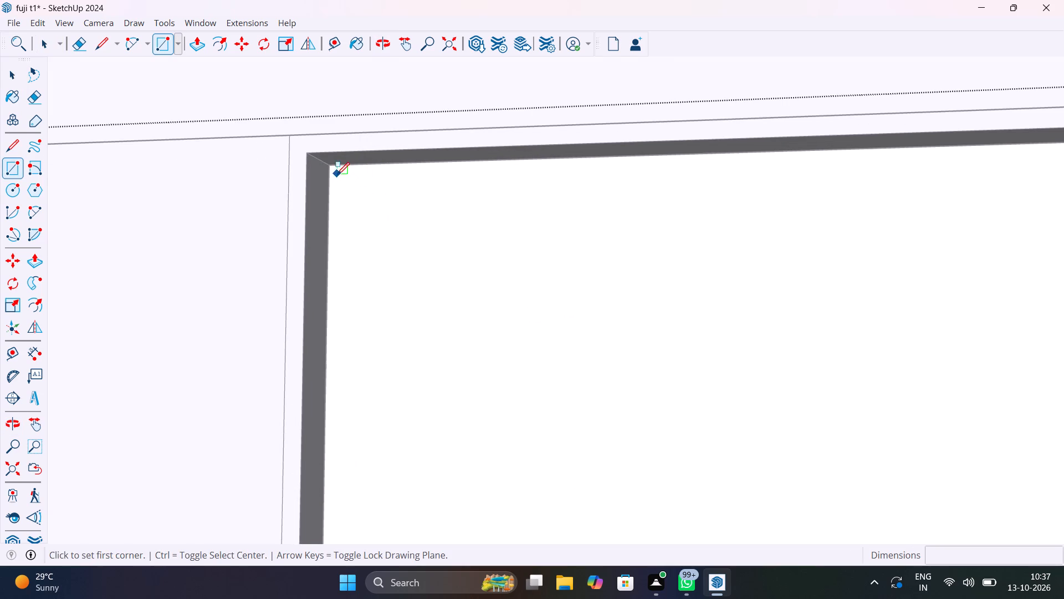
{"action": "left_click", "coordinate": [332, 170]}
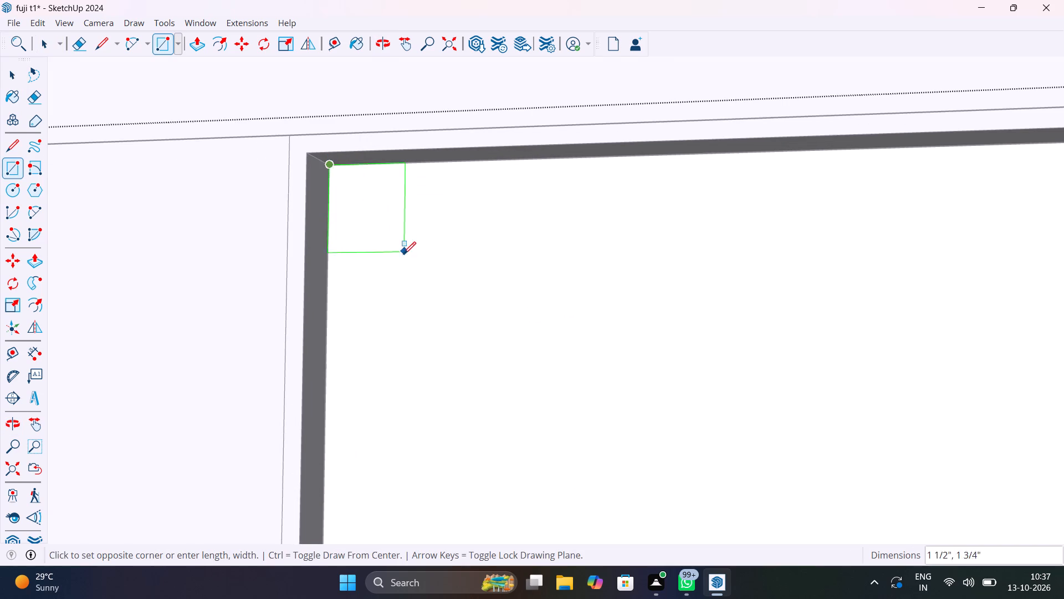
{"action": "scroll", "coordinate": [407, 258], "scroll_direction": "down", "scroll_amount": 14}
{"action": "scroll", "coordinate": [469, 336], "scroll_direction": "down", "scroll_amount": 1}
{"action": "middle_click_drag", "start_coordinate": [489, 350], "coordinate": [562, 386]}
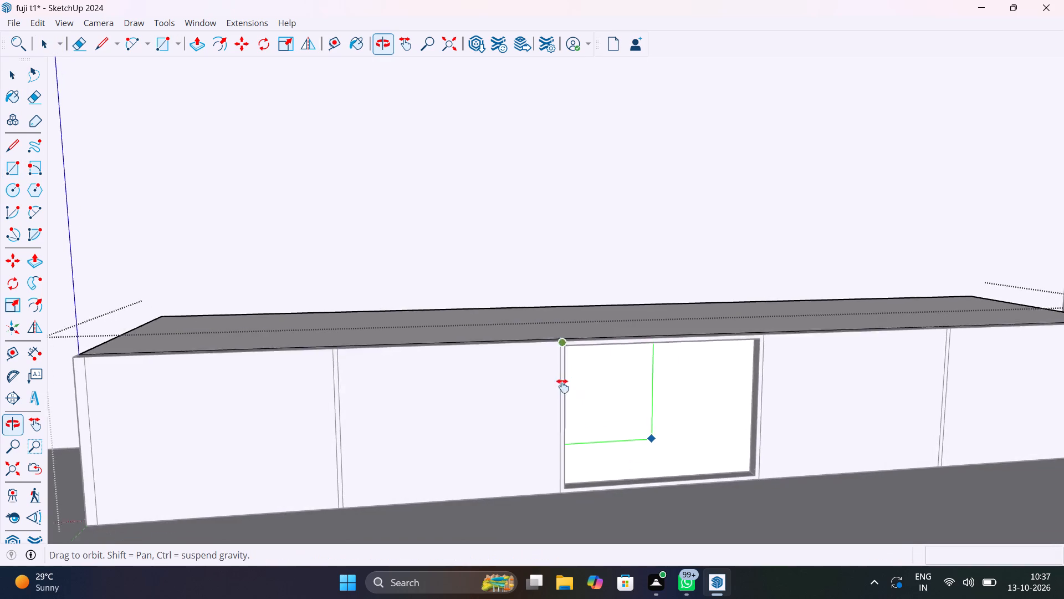
{"action": "middle_click_drag", "start_coordinate": [562, 386], "coordinate": [536, 363]}
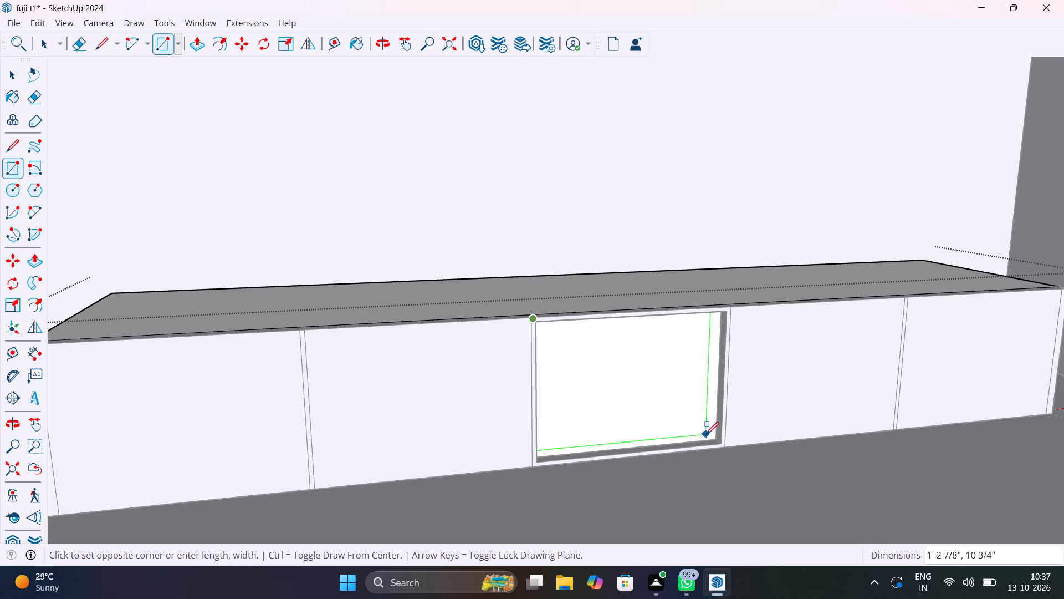
{"action": "scroll", "coordinate": [714, 438], "scroll_direction": "up", "scroll_amount": 19}
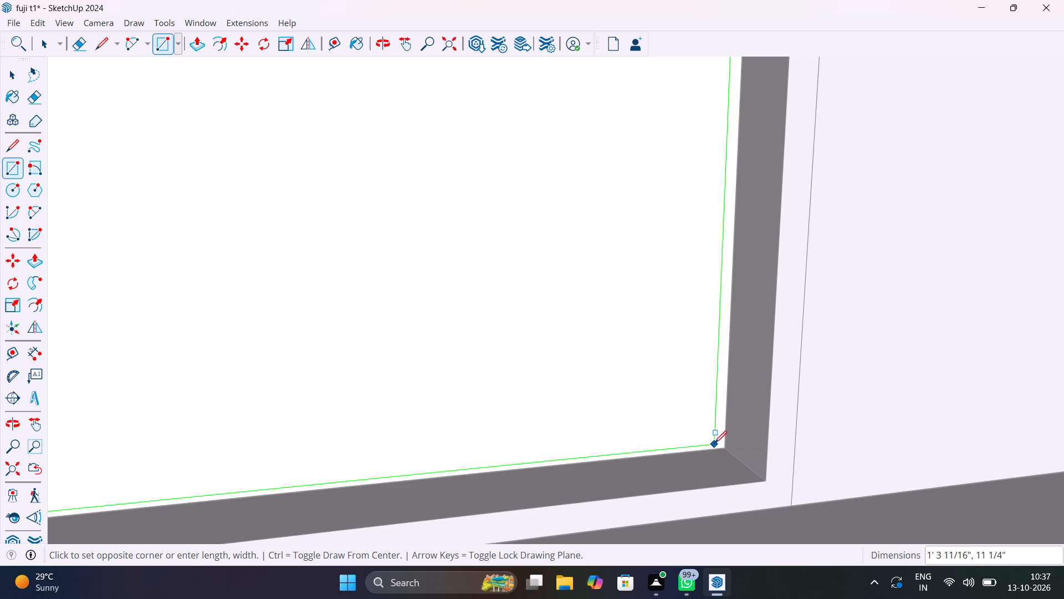
{"action": "left_click", "coordinate": [719, 446]}
Push the rectangle on the box's front face 9" inward to form the middle niche, and leave the box.
{"action": "scroll", "coordinate": [713, 443], "scroll_direction": "down", "scroll_amount": 2}
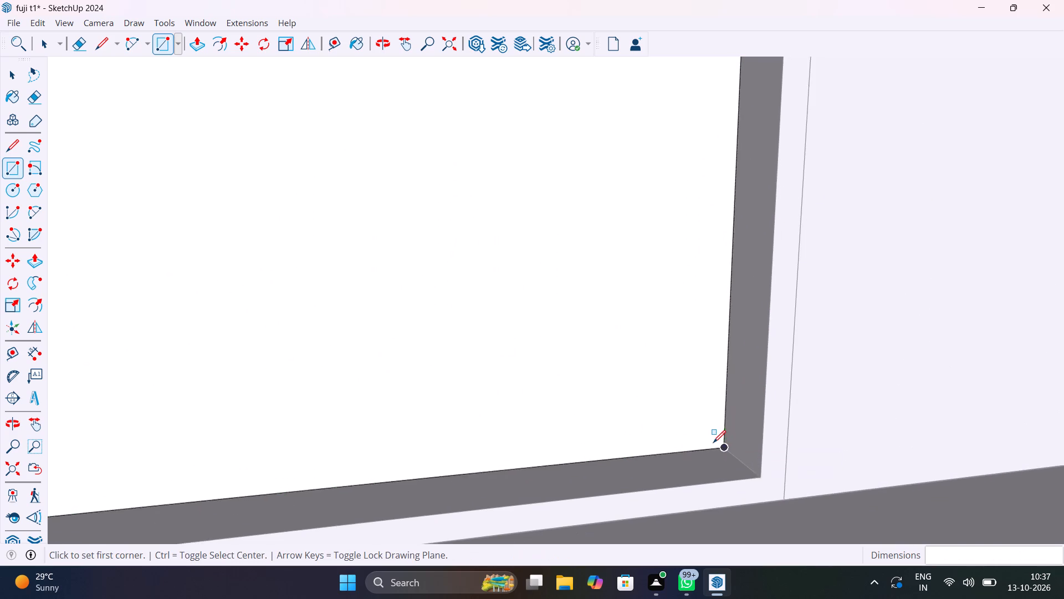
{"action": "scroll", "coordinate": [713, 443], "scroll_direction": "down", "scroll_amount": 17}
{"action": "key", "text": "p"}
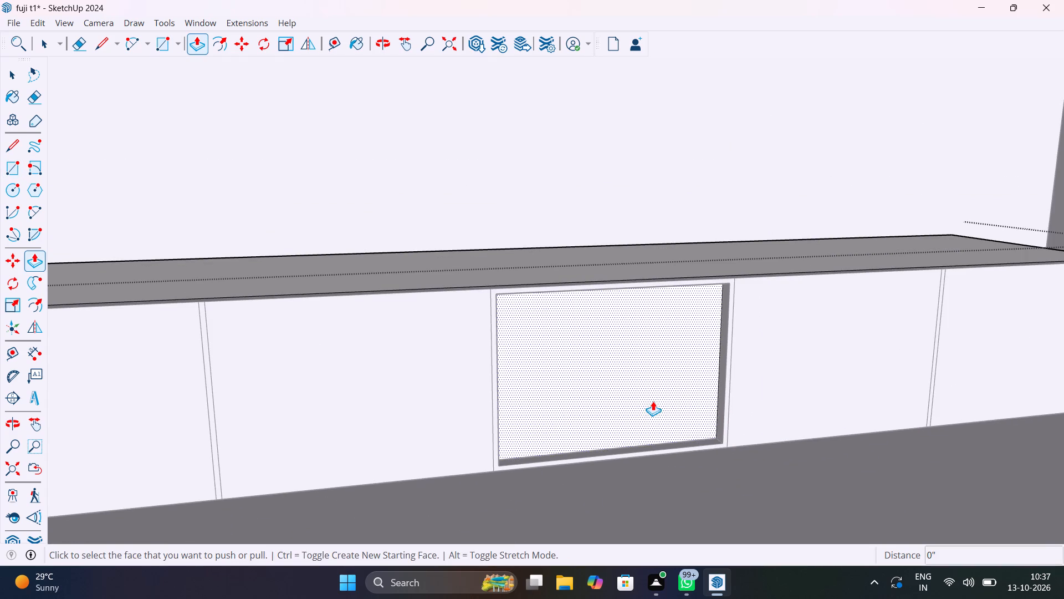
{"action": "left_click", "coordinate": [652, 400]}
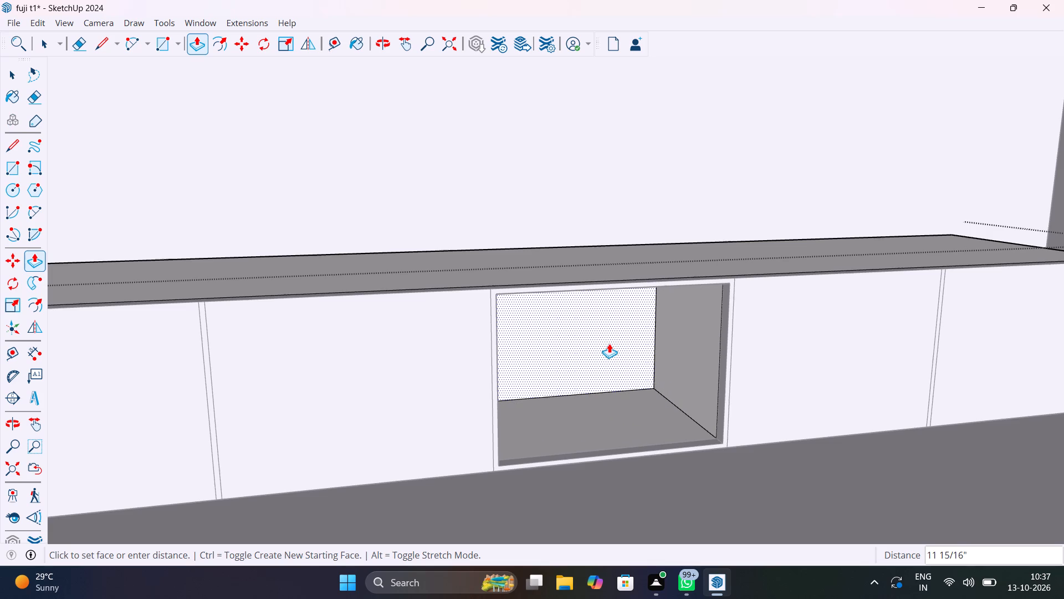
{"action": "key", "text": "1"}
{"action": "key", "text": "apostrophe"}
{"action": "key", "text": "BackSpace"}
{"action": "key", "text": "BackSpace"}
{"action": "key", "text": "9"}
{"action": "key", "text": "shift+quotedbl"}
{"action": "key", "text": "Return"}
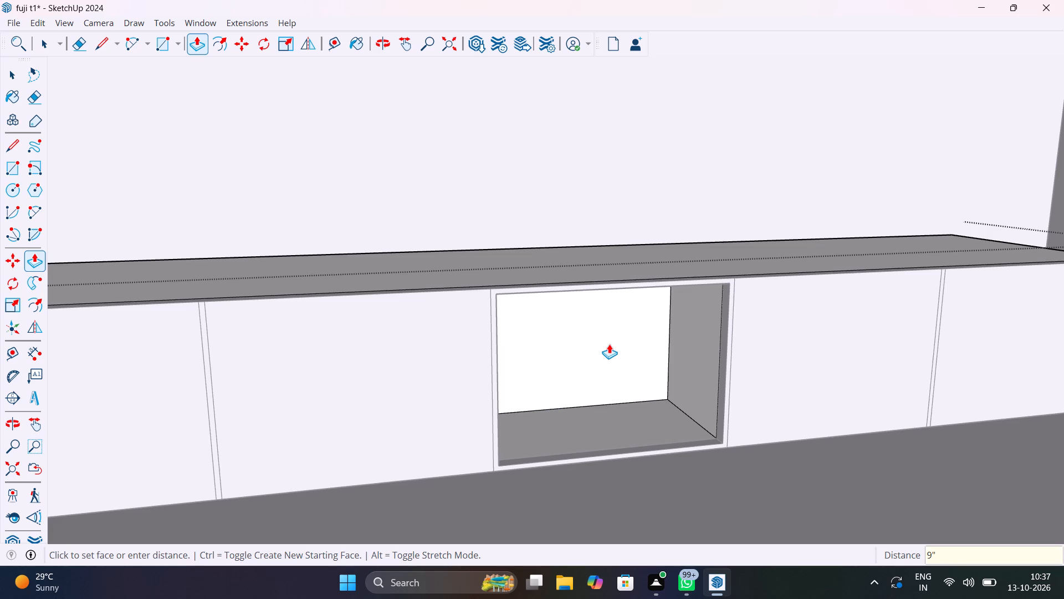
{"action": "key", "text": "space"}
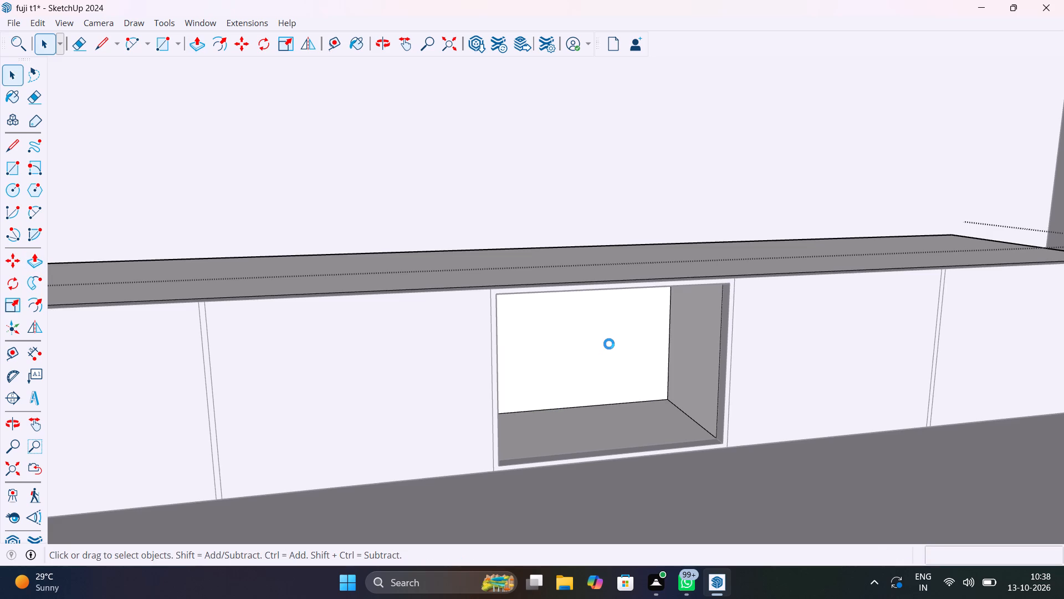
{"action": "scroll", "coordinate": [602, 346], "scroll_direction": "down", "scroll_amount": 15}
{"action": "scroll", "coordinate": [652, 382], "scroll_direction": "down", "scroll_amount": 9}
{"action": "left_click", "coordinate": [777, 475]}
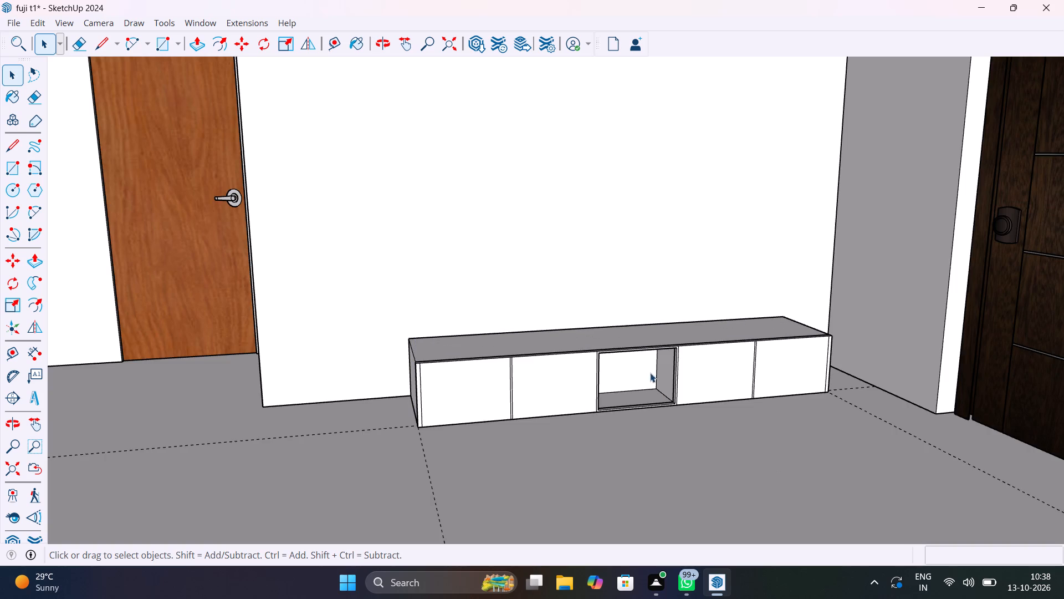
Inside the front panel, push the narrow strip between the first and second sections back 1" through the panel.
{"action": "scroll", "coordinate": [569, 361], "scroll_direction": "up", "scroll_amount": 10}
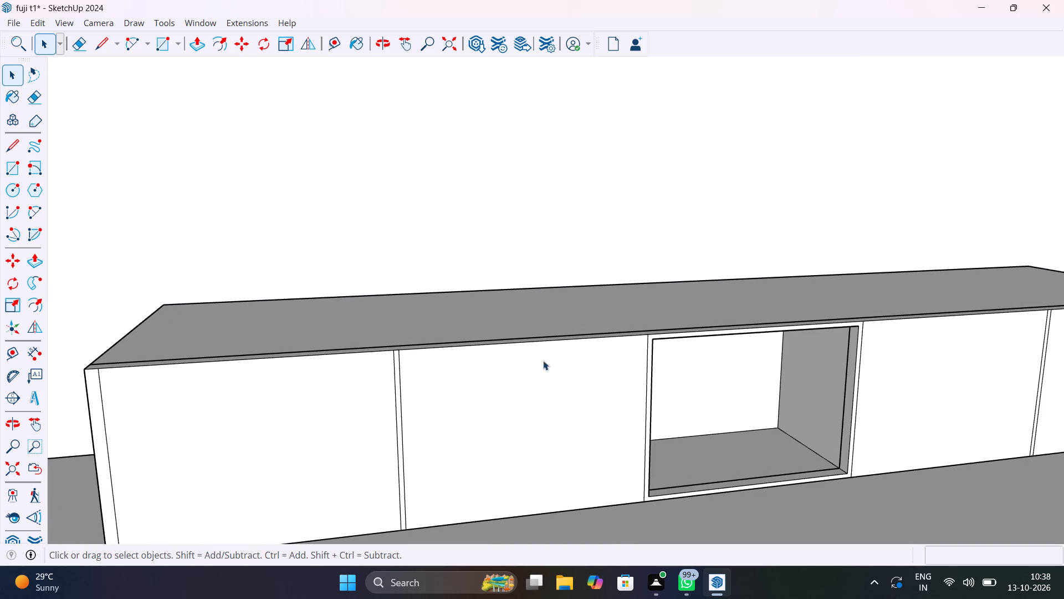
{"action": "scroll", "coordinate": [397, 362], "scroll_direction": "up", "scroll_amount": 6}
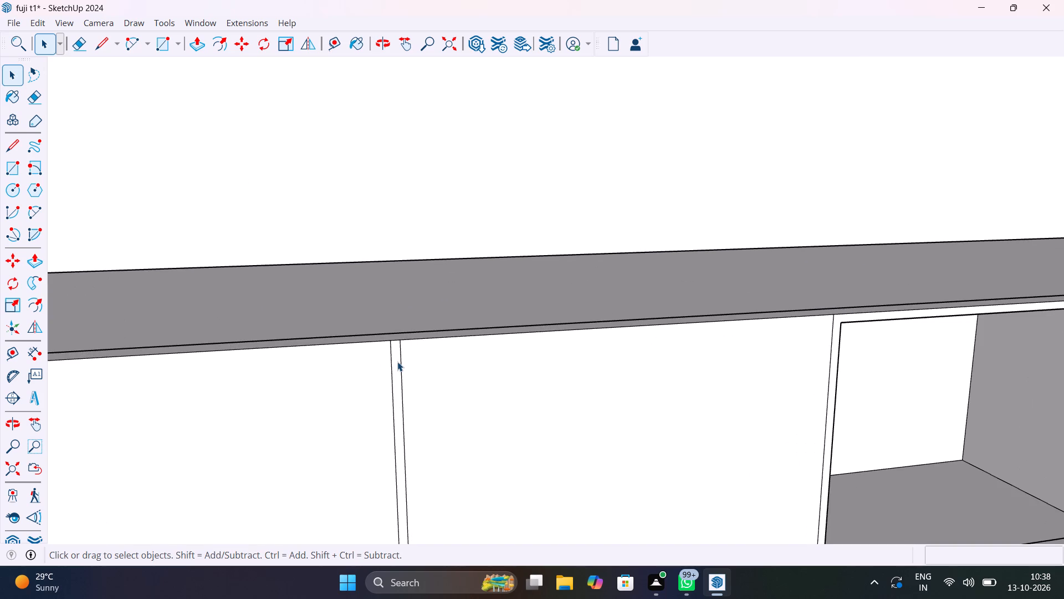
{"action": "scroll", "coordinate": [397, 361], "scroll_direction": "up", "scroll_amount": 11}
{"action": "left_click", "coordinate": [397, 360]}
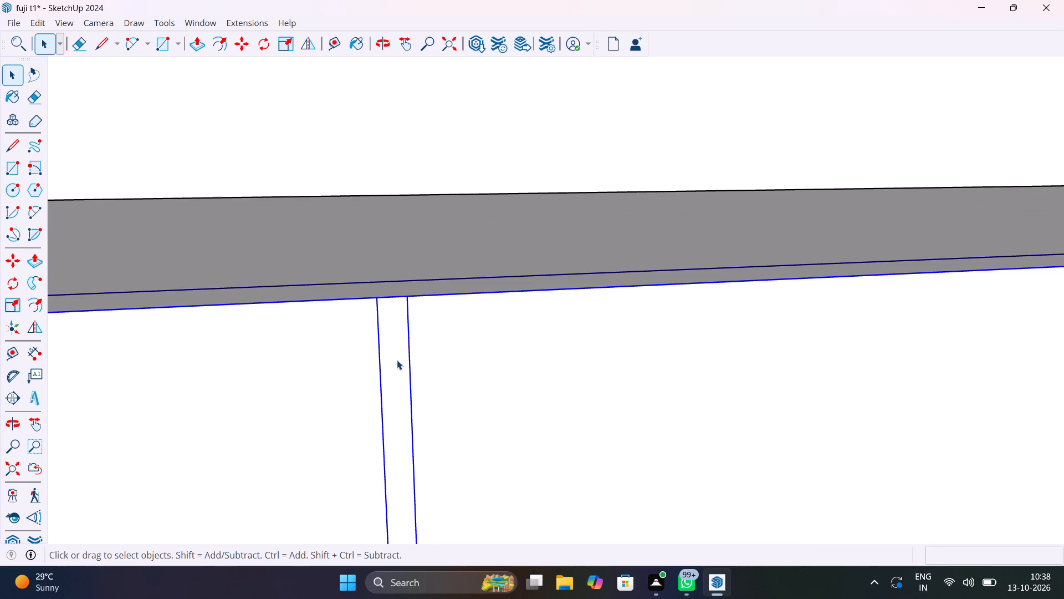
{"action": "double_click", "coordinate": [397, 360]}
{"action": "left_click", "coordinate": [397, 360]}
{"action": "key", "text": "p"}
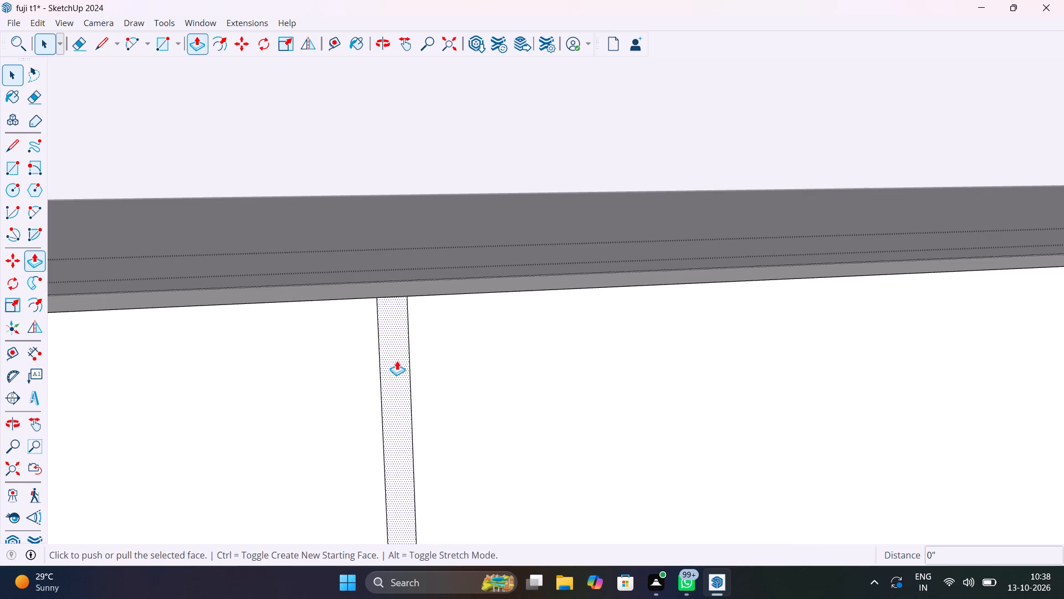
{"action": "left_click", "coordinate": [397, 361]}
{"action": "left_click", "coordinate": [396, 318]}
Push the narrow strip between the fourth and fifth sections back 1" through the panel.
{"action": "scroll", "coordinate": [398, 341], "scroll_direction": "down", "scroll_amount": 6}
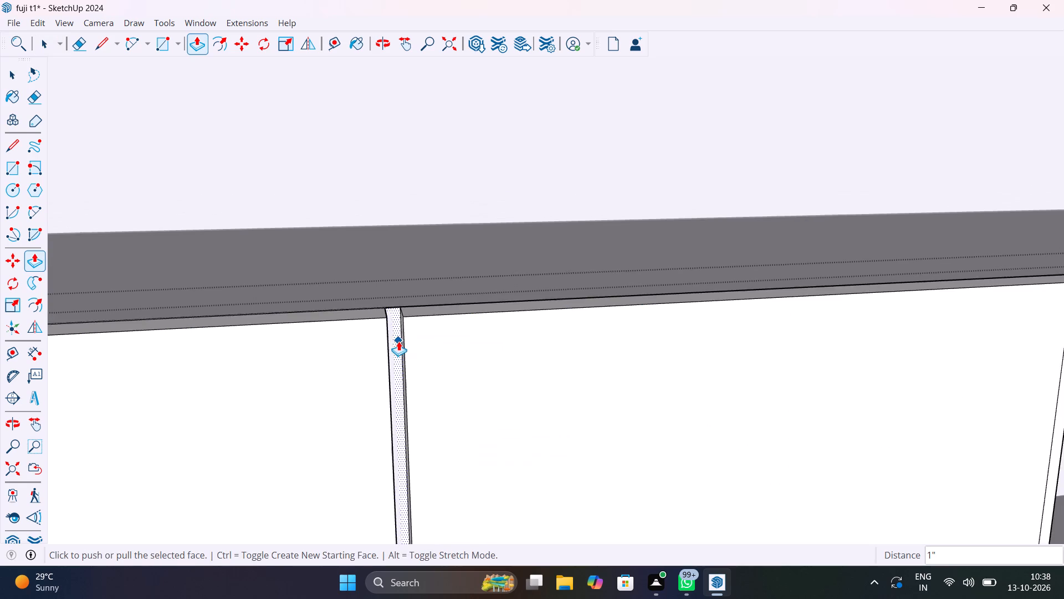
{"action": "scroll", "coordinate": [398, 341], "scroll_direction": "down", "scroll_amount": 17}
{"action": "scroll", "coordinate": [868, 331], "scroll_direction": "up", "scroll_amount": 11}
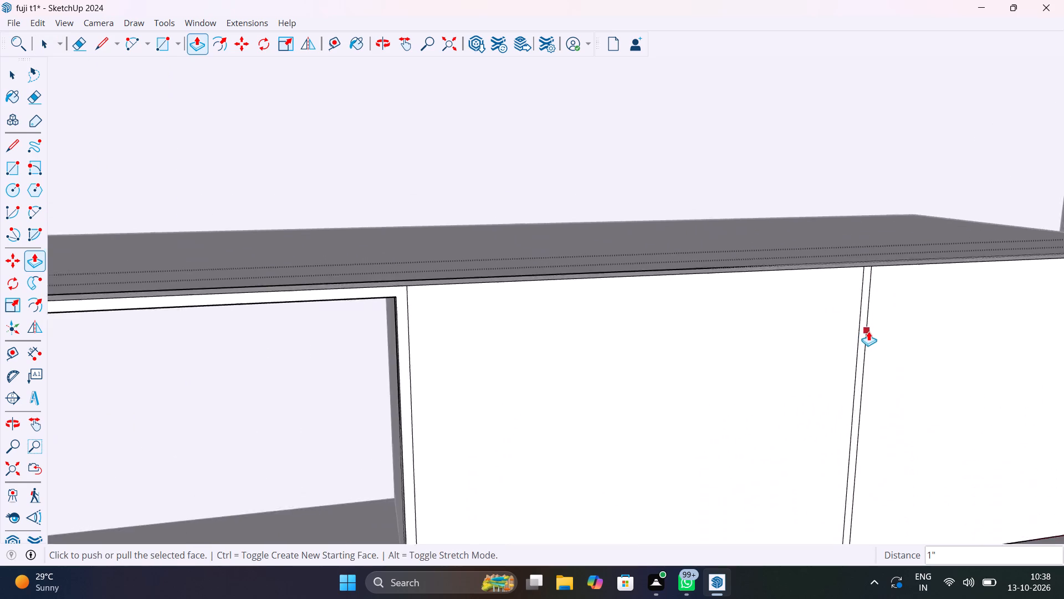
{"action": "scroll", "coordinate": [868, 331], "scroll_direction": "up", "scroll_amount": 6}
{"action": "key", "text": "space"}
{"action": "left_click", "coordinate": [864, 293]}
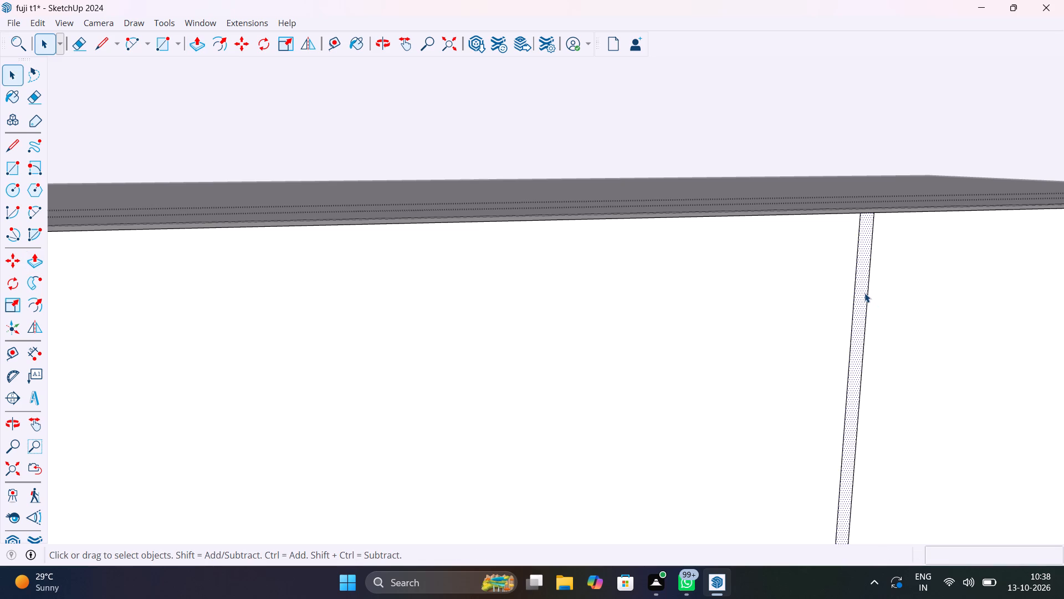
{"action": "key", "text": "p"}
{"action": "left_click", "coordinate": [864, 292]}
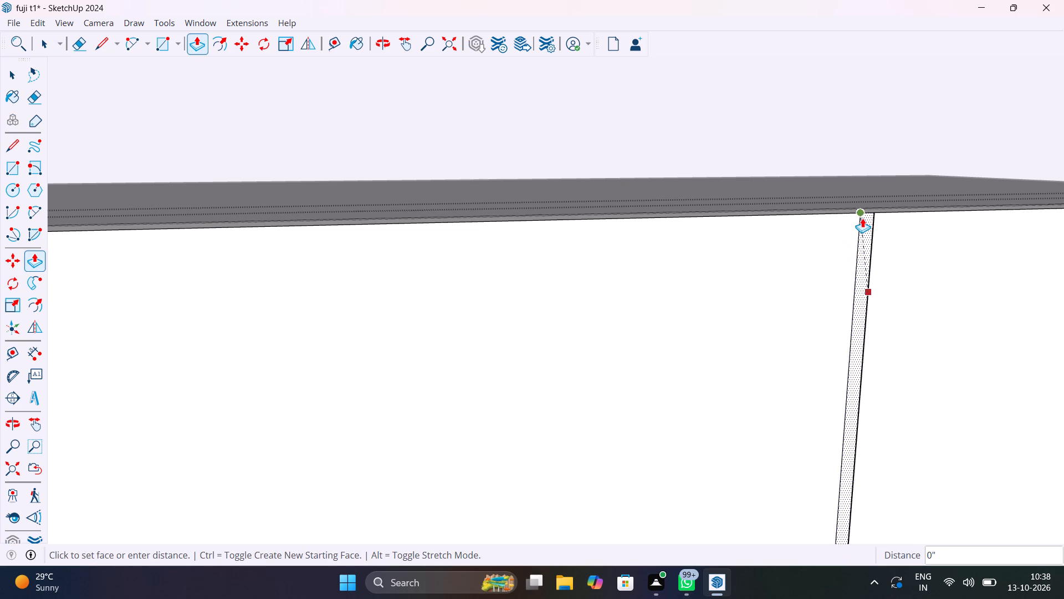
{"action": "scroll", "coordinate": [862, 215], "scroll_direction": "up", "scroll_amount": 1}
{"action": "middle_click_drag", "start_coordinate": [862, 215], "coordinate": [819, 390]}
{"action": "left_click", "coordinate": [822, 184]}
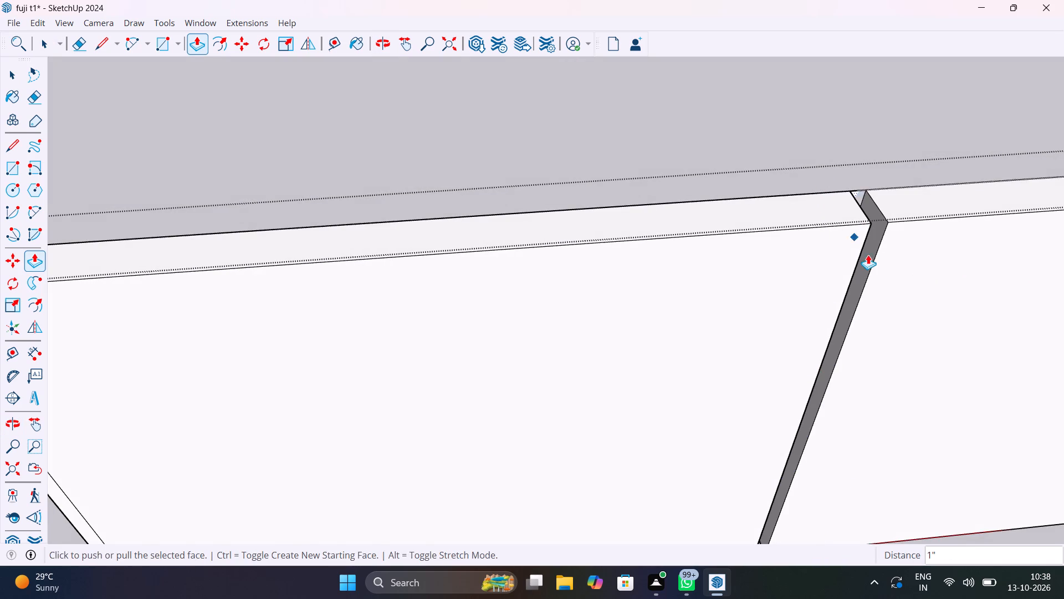
{"action": "scroll", "coordinate": [868, 253], "scroll_direction": "down", "scroll_amount": 15}
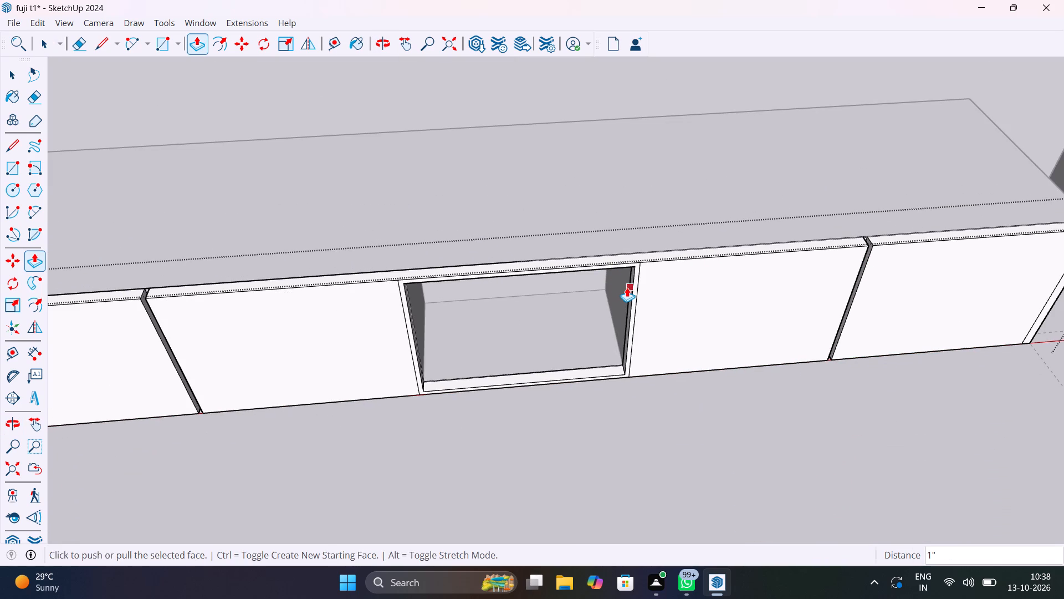
{"action": "key", "text": "space"}
Leave the front panel and examine the low unit's front with its middle niche and the two divider gaps.
{"action": "scroll", "coordinate": [641, 308], "scroll_direction": "up", "scroll_amount": 5}
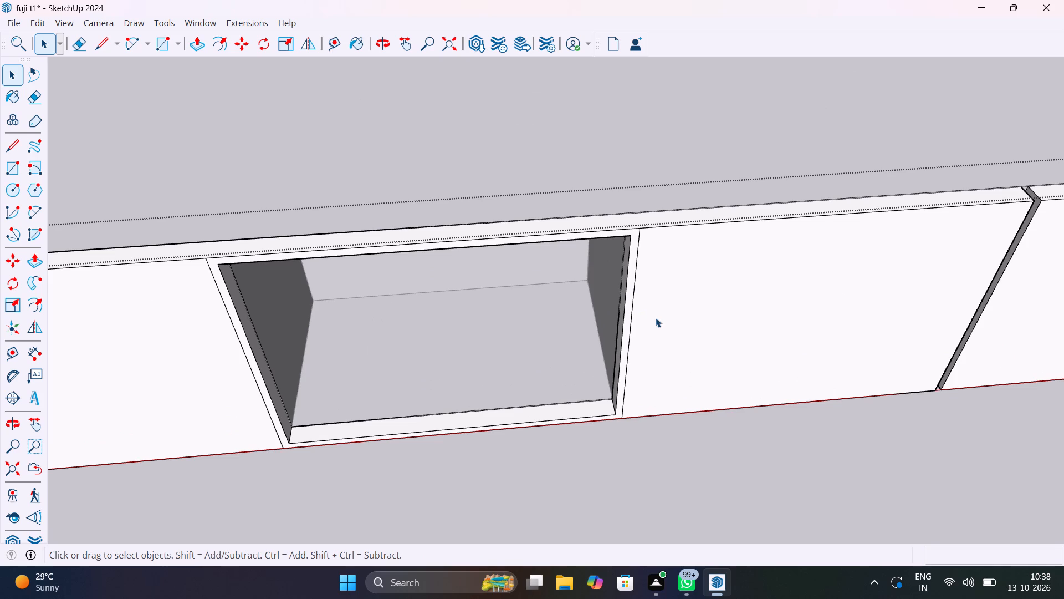
{"action": "middle_click_drag", "start_coordinate": [656, 317], "coordinate": [900, 355], "text": "shift"}
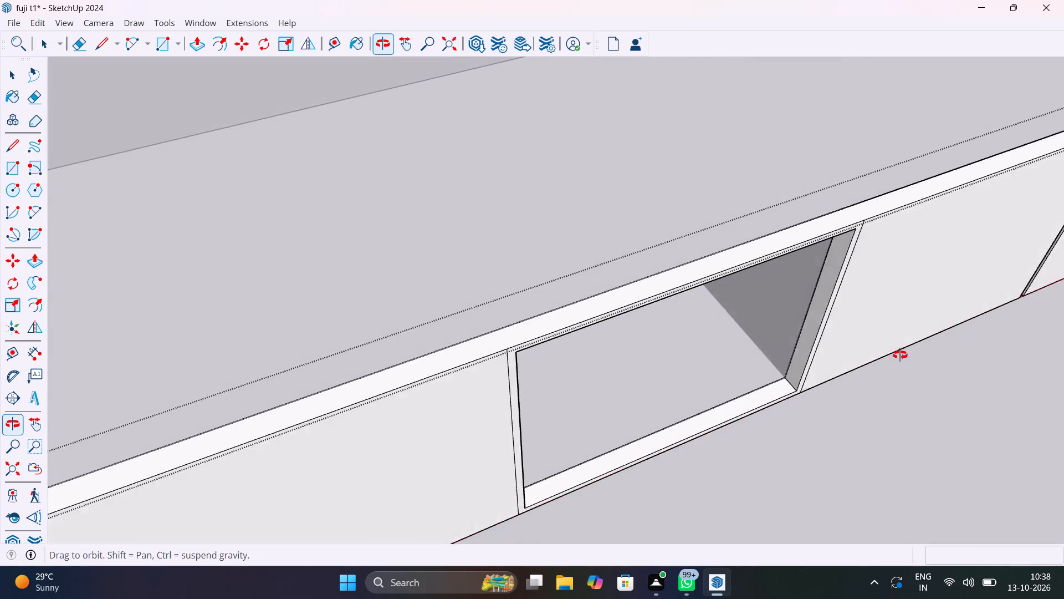
{"action": "middle_click_drag", "start_coordinate": [900, 355], "coordinate": [801, 278], "text": "shift"}
{"action": "scroll", "coordinate": [809, 302], "scroll_direction": "down", "scroll_amount": 9}
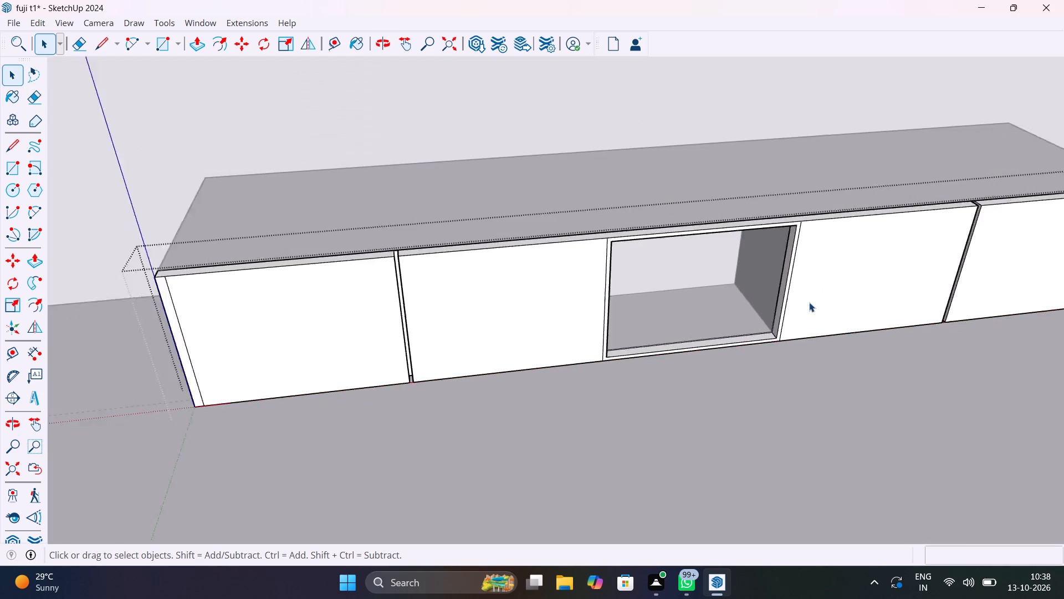
{"action": "scroll", "coordinate": [809, 302], "scroll_direction": "down", "scroll_amount": 3}
{"action": "left_click", "coordinate": [887, 407]}
{"action": "middle_click_drag", "start_coordinate": [857, 361], "coordinate": [713, 251]}
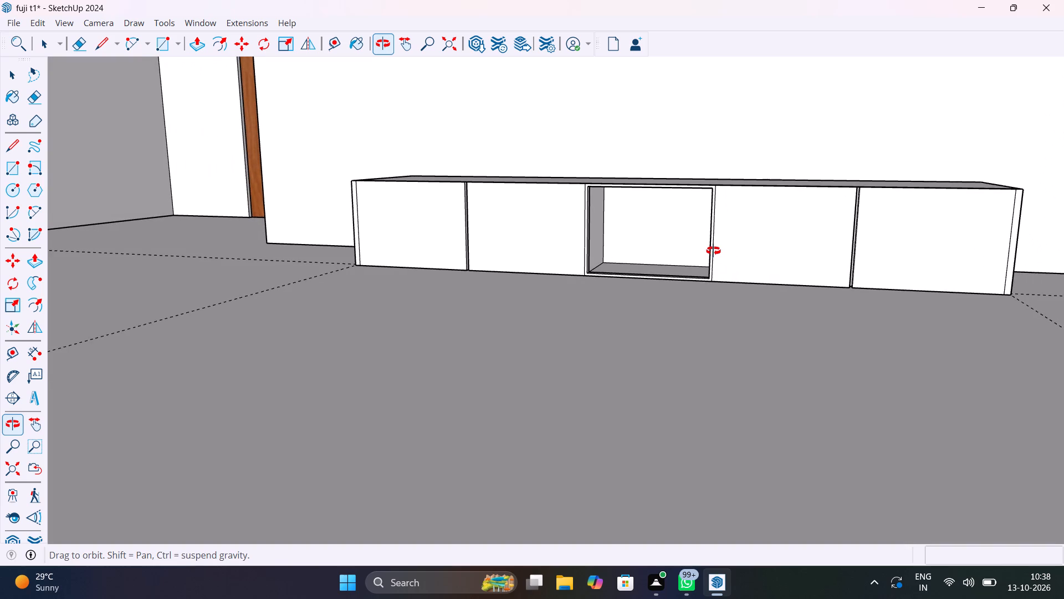
{"action": "middle_click_drag", "start_coordinate": [713, 251], "coordinate": [679, 324]}
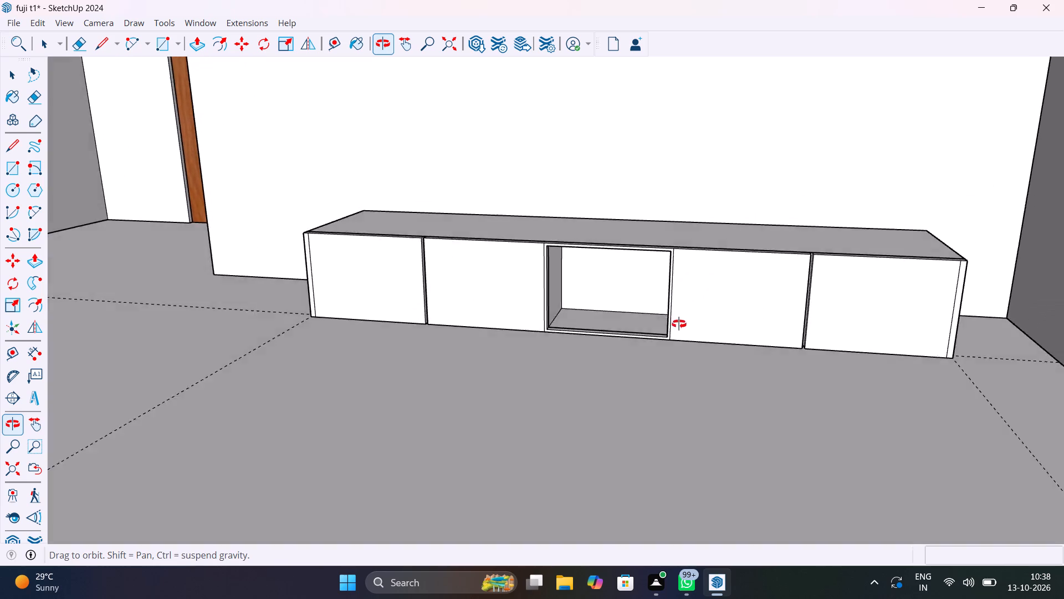
Place a guide on the low unit's top, 1' in from its left end edge.
{"action": "middle_click_drag", "start_coordinate": [679, 324], "coordinate": [755, 323]}
{"action": "scroll", "coordinate": [743, 357], "scroll_direction": "down", "scroll_amount": 9}
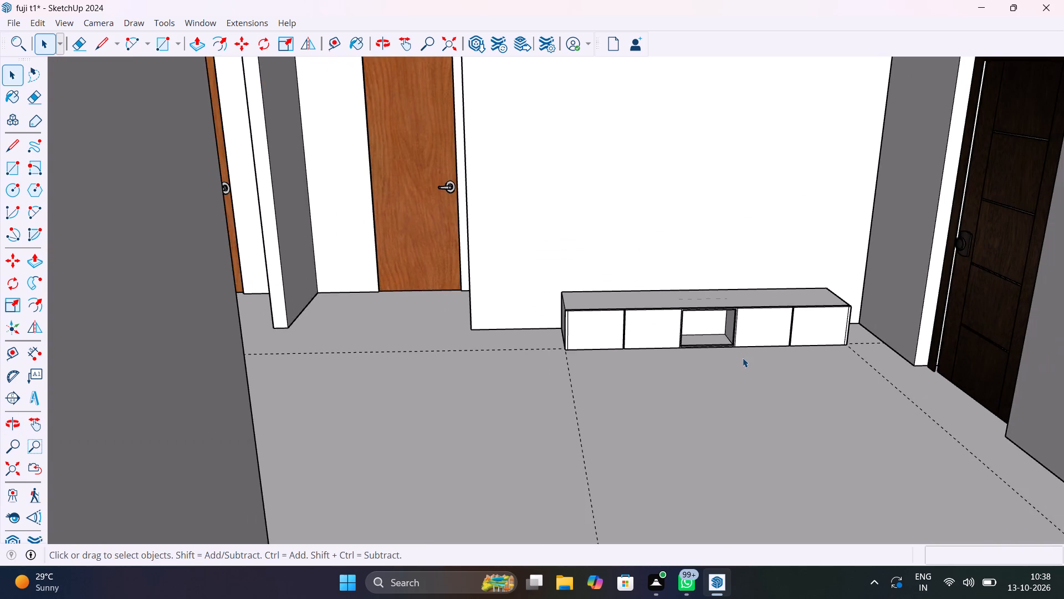
{"action": "middle_click_drag", "start_coordinate": [743, 357], "coordinate": [757, 438]}
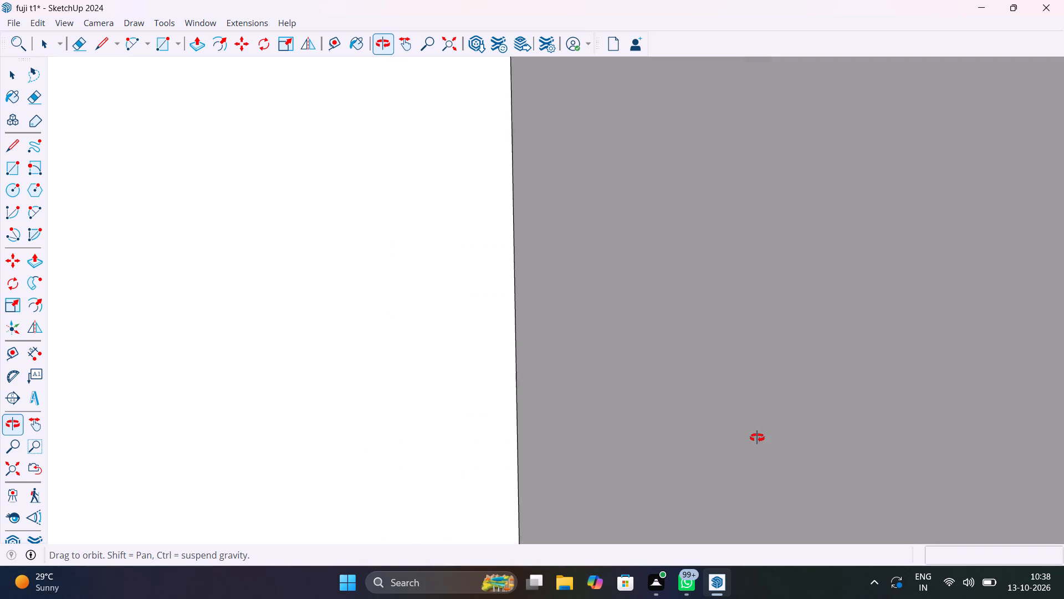
{"action": "middle_click_drag", "start_coordinate": [757, 438], "coordinate": [710, 449]}
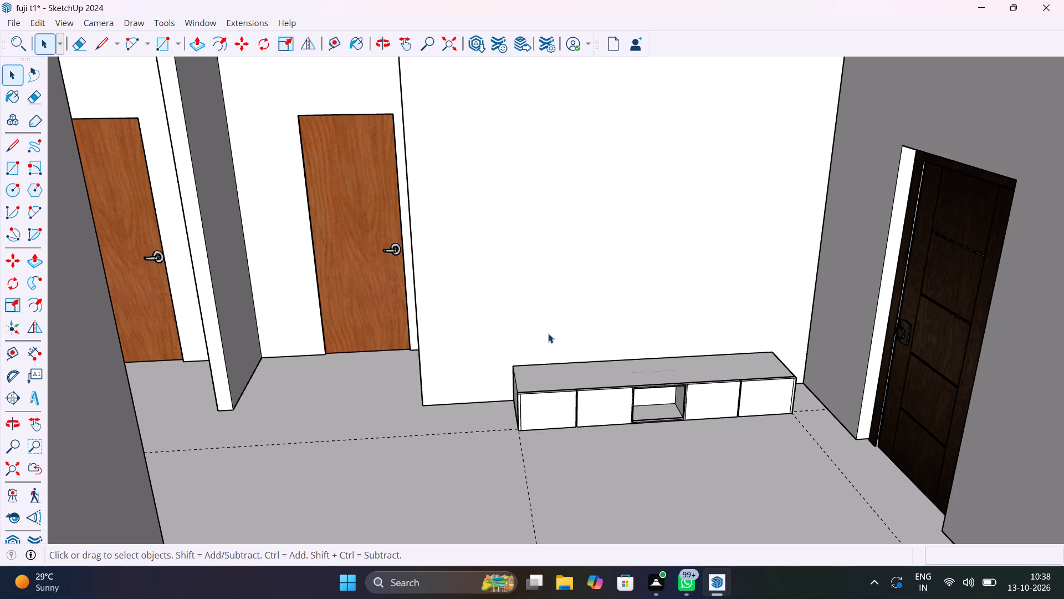
{"action": "scroll", "coordinate": [562, 359], "scroll_direction": "up", "scroll_amount": 11}
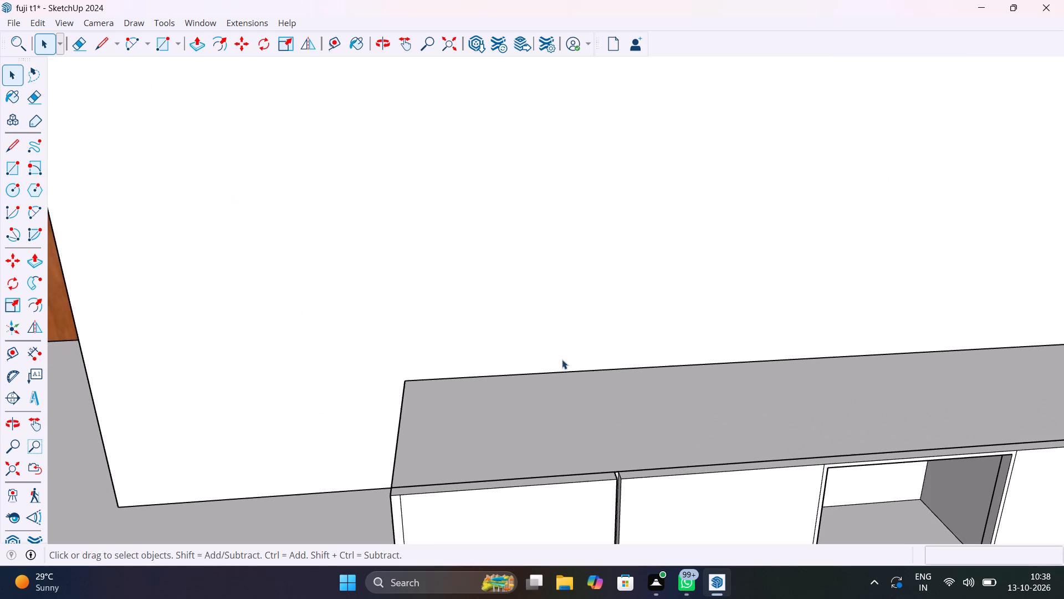
{"action": "middle_click_drag", "start_coordinate": [603, 370], "coordinate": [507, 424]}
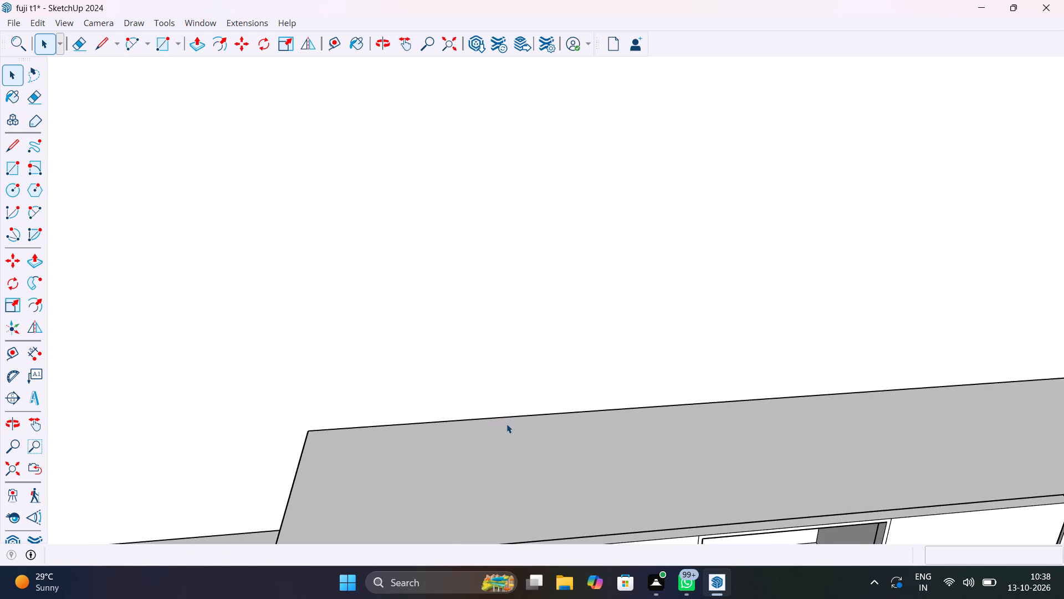
{"action": "middle_click_drag", "start_coordinate": [507, 424], "coordinate": [611, 353], "text": "shift"}
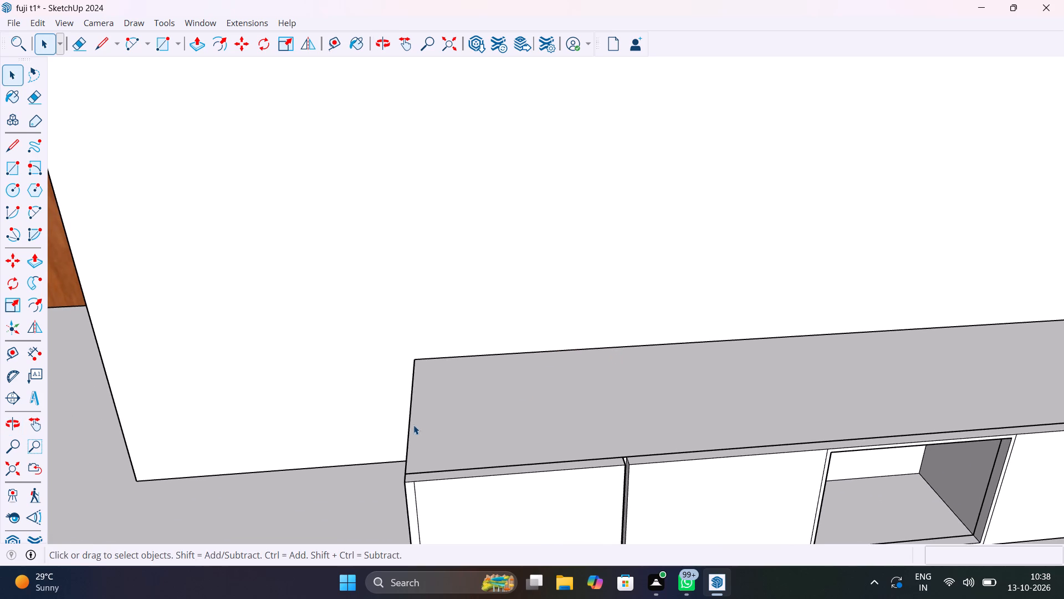
{"action": "key", "text": "t"}
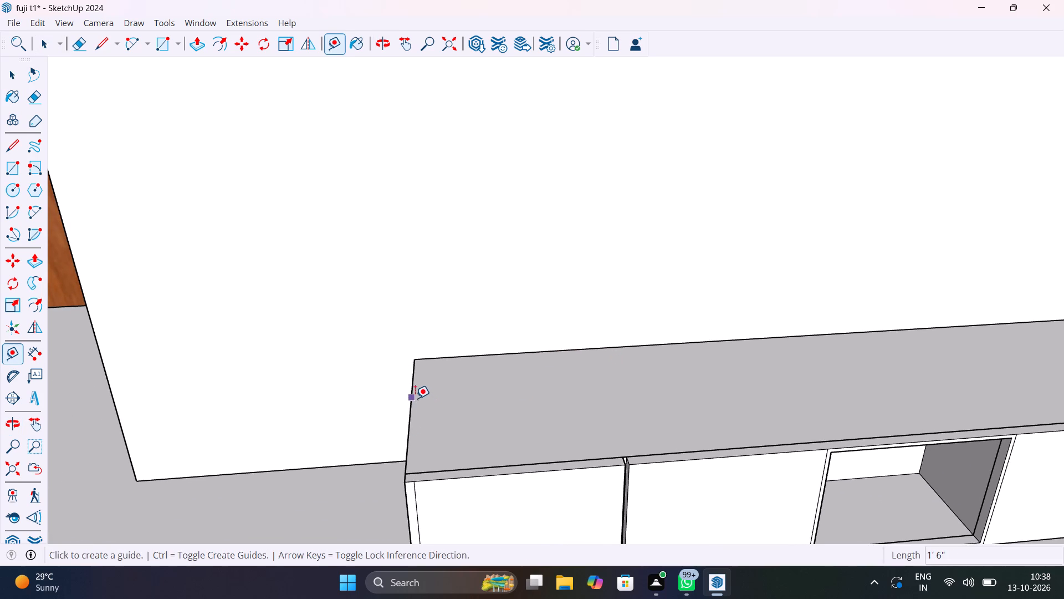
{"action": "left_click", "coordinate": [415, 398]}
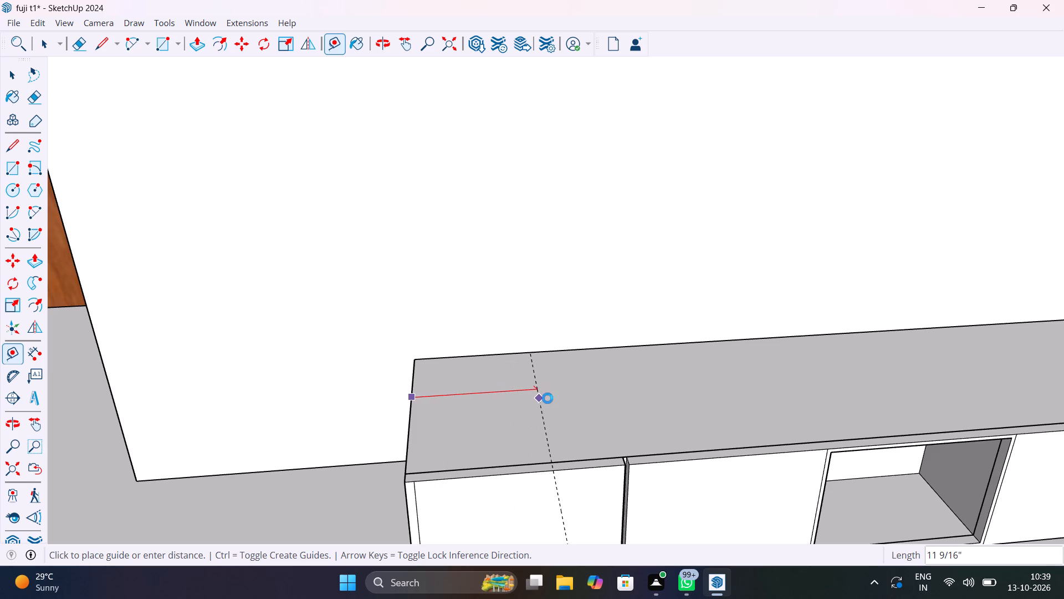
{"action": "type", "text": "1'"}
{"action": "key", "text": "Return"}
Place a second guide on the low unit's top, 1' in from its right end edge.
{"action": "scroll", "coordinate": [548, 399], "scroll_direction": "down", "scroll_amount": 4}
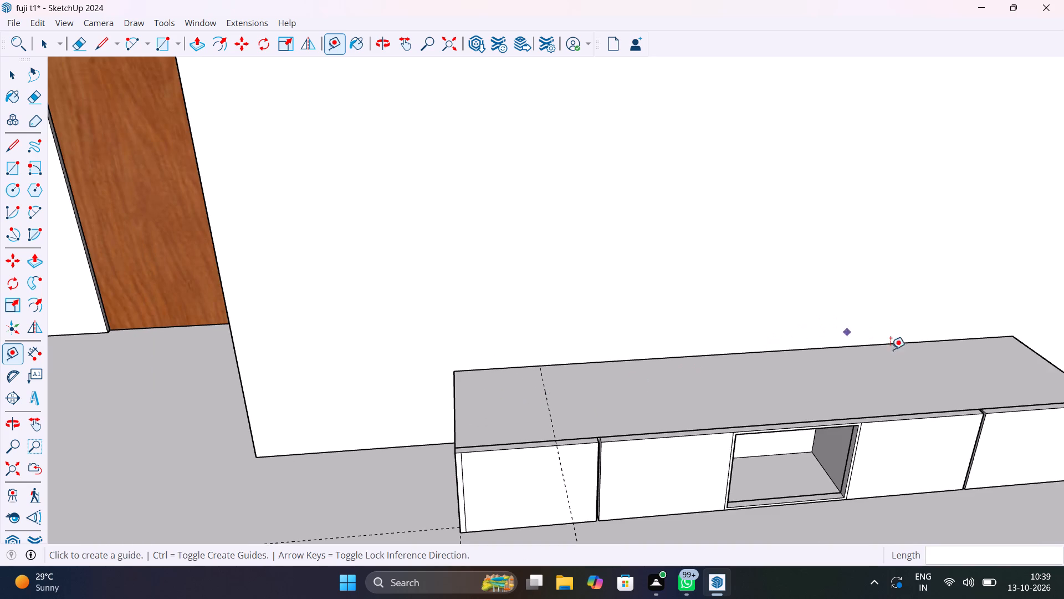
{"action": "middle_click_drag", "start_coordinate": [1037, 365], "coordinate": [871, 369], "text": "shift"}
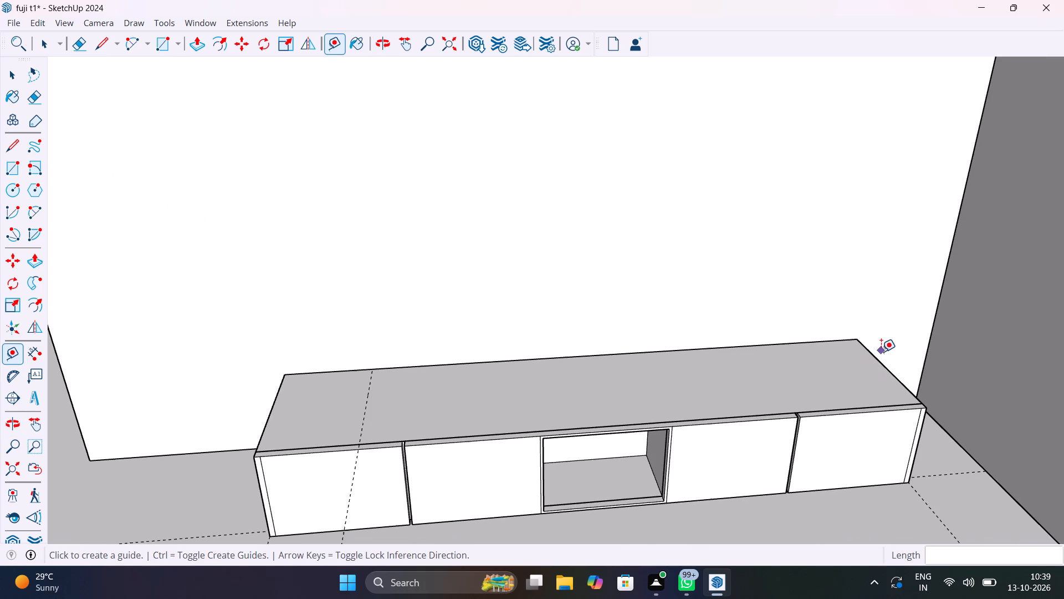
{"action": "left_click", "coordinate": [880, 358]}
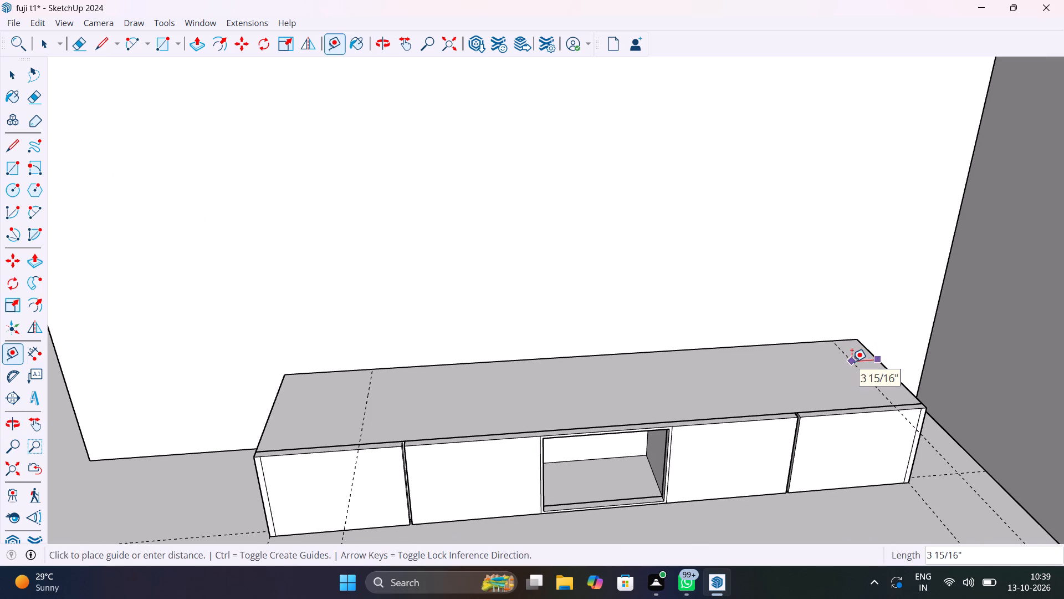
{"action": "type", "text": "1'"}
{"action": "key", "text": "Return"}
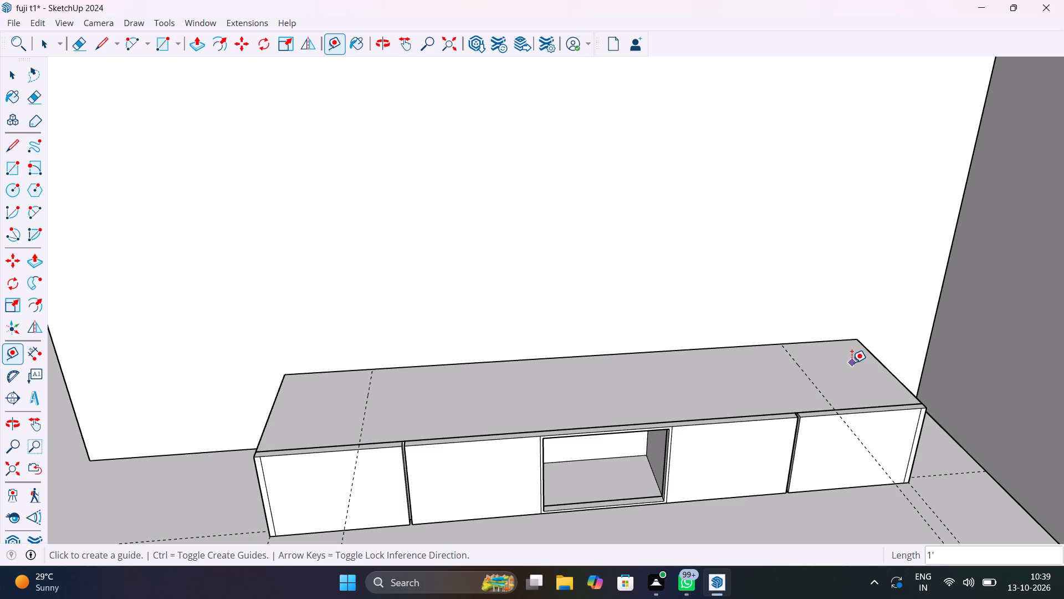
{"action": "key", "text": "space"}
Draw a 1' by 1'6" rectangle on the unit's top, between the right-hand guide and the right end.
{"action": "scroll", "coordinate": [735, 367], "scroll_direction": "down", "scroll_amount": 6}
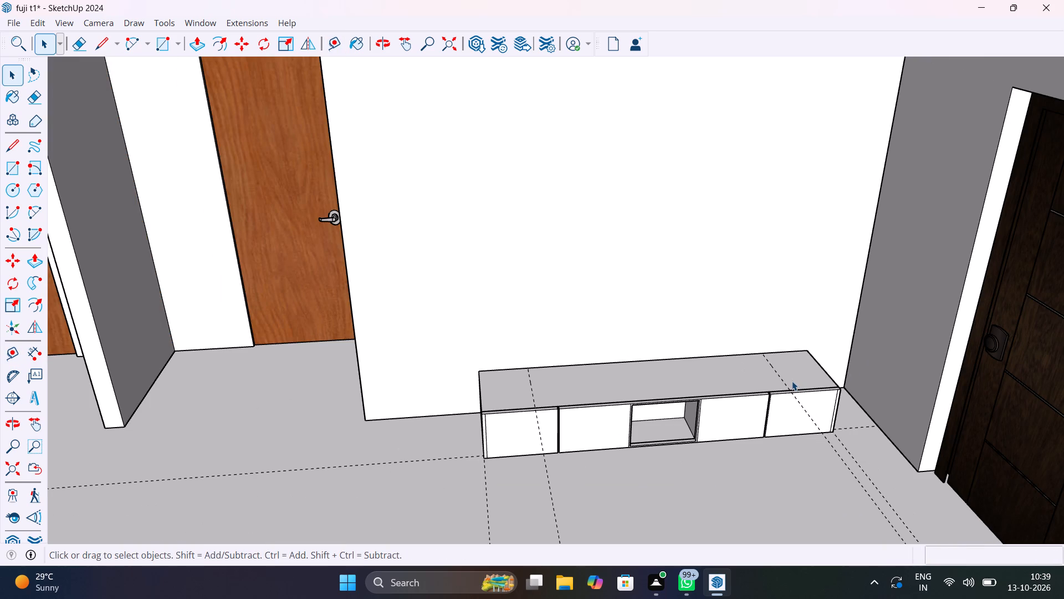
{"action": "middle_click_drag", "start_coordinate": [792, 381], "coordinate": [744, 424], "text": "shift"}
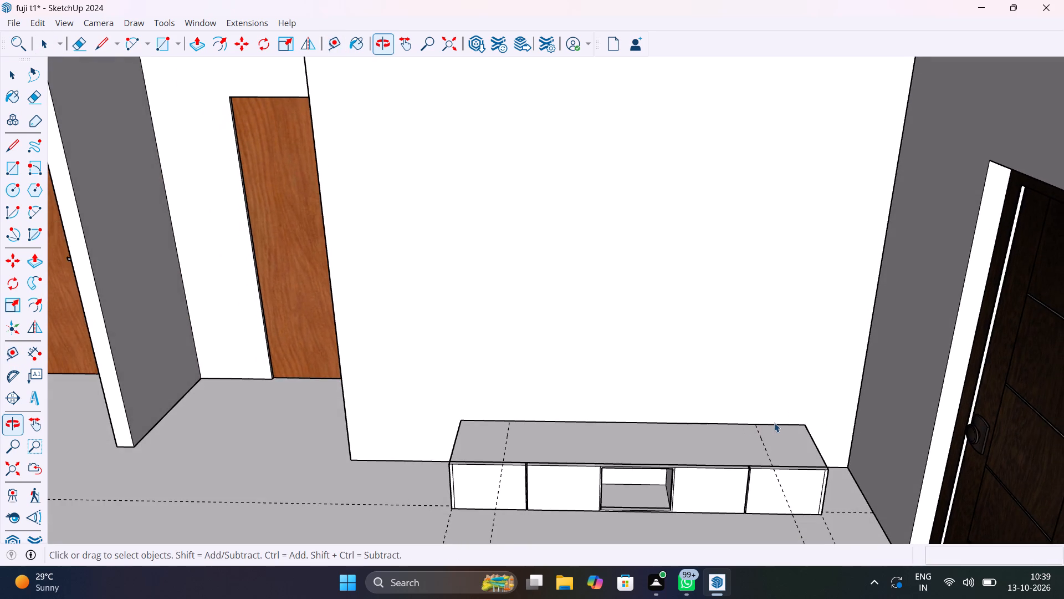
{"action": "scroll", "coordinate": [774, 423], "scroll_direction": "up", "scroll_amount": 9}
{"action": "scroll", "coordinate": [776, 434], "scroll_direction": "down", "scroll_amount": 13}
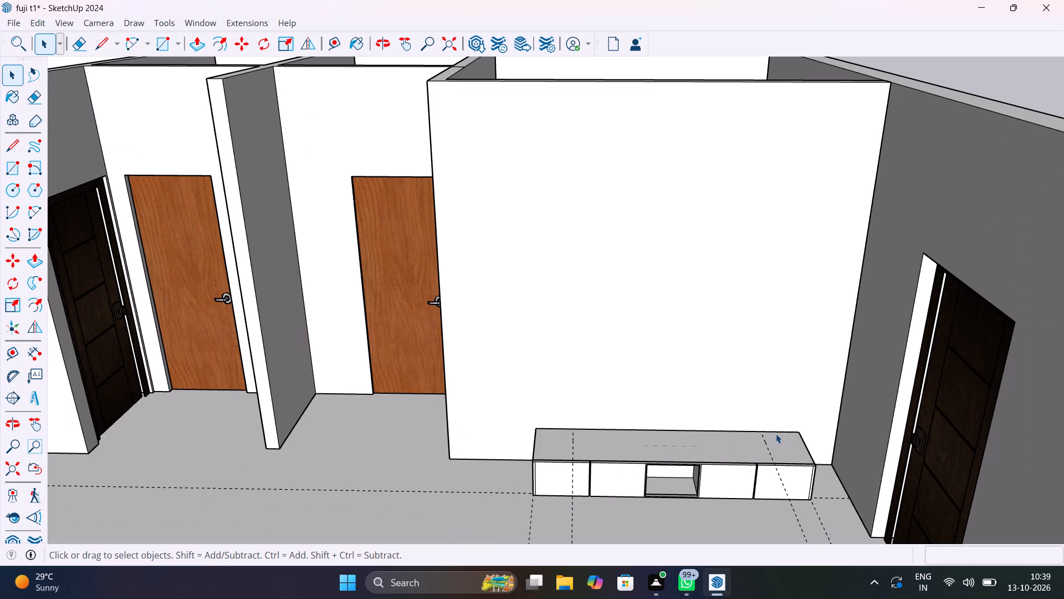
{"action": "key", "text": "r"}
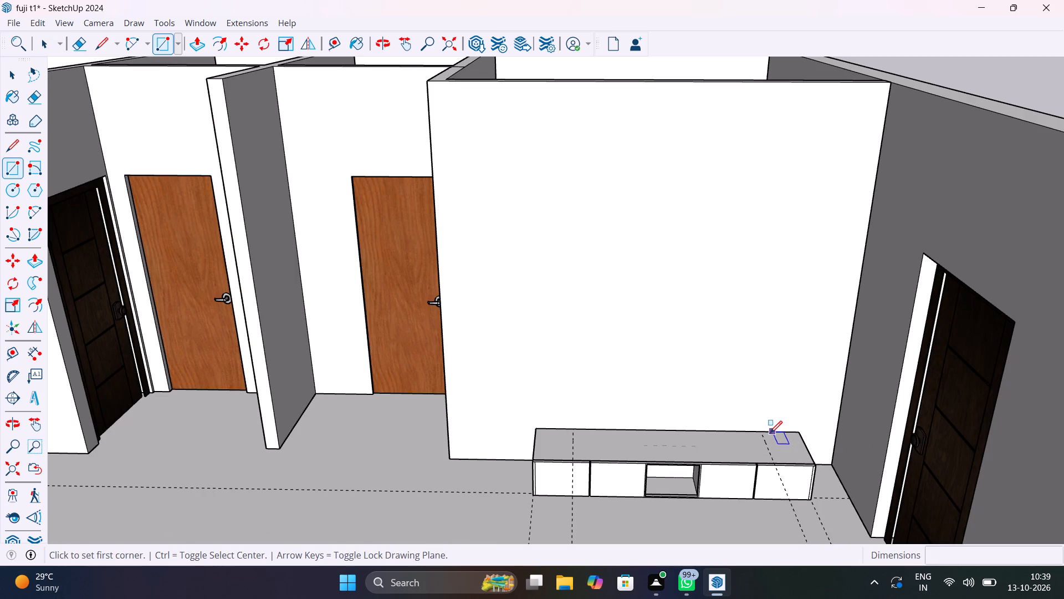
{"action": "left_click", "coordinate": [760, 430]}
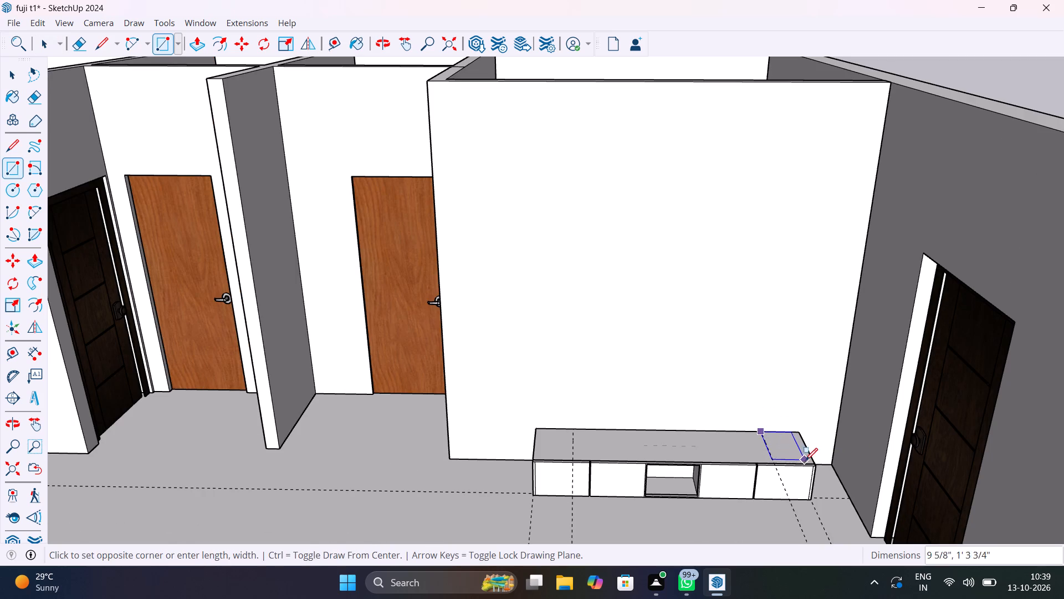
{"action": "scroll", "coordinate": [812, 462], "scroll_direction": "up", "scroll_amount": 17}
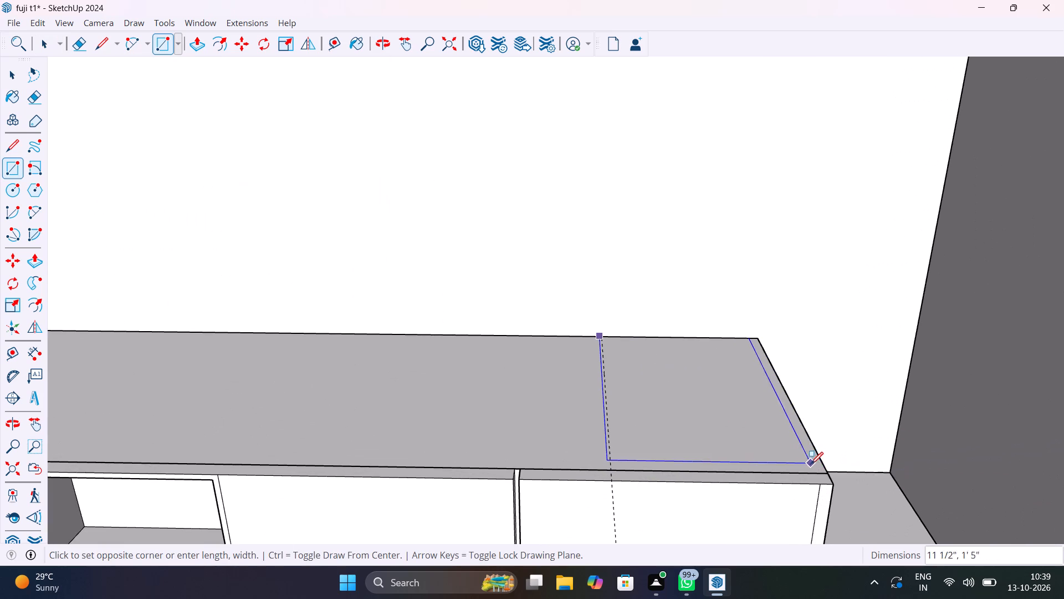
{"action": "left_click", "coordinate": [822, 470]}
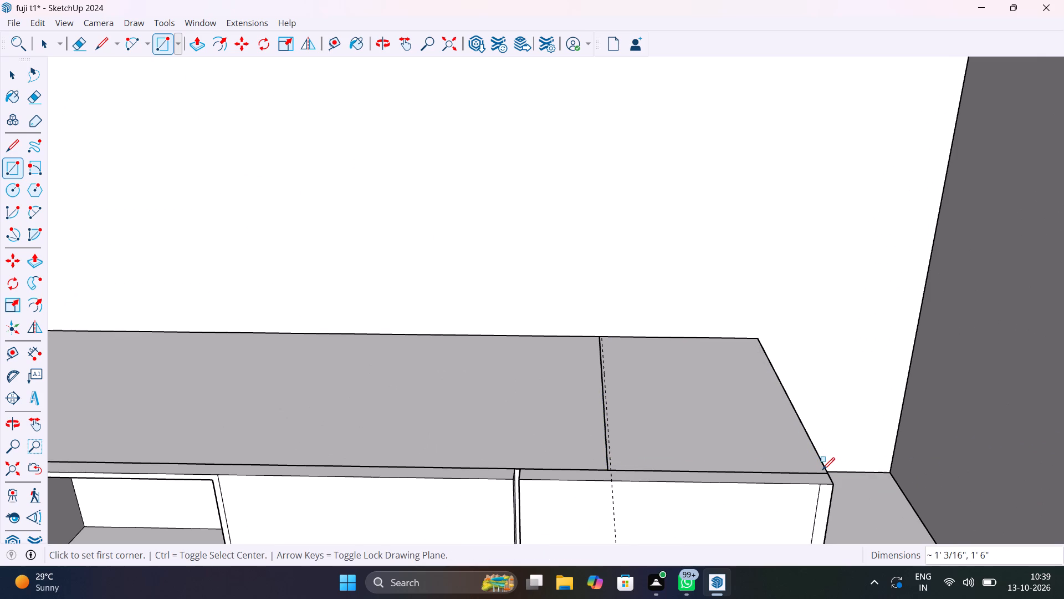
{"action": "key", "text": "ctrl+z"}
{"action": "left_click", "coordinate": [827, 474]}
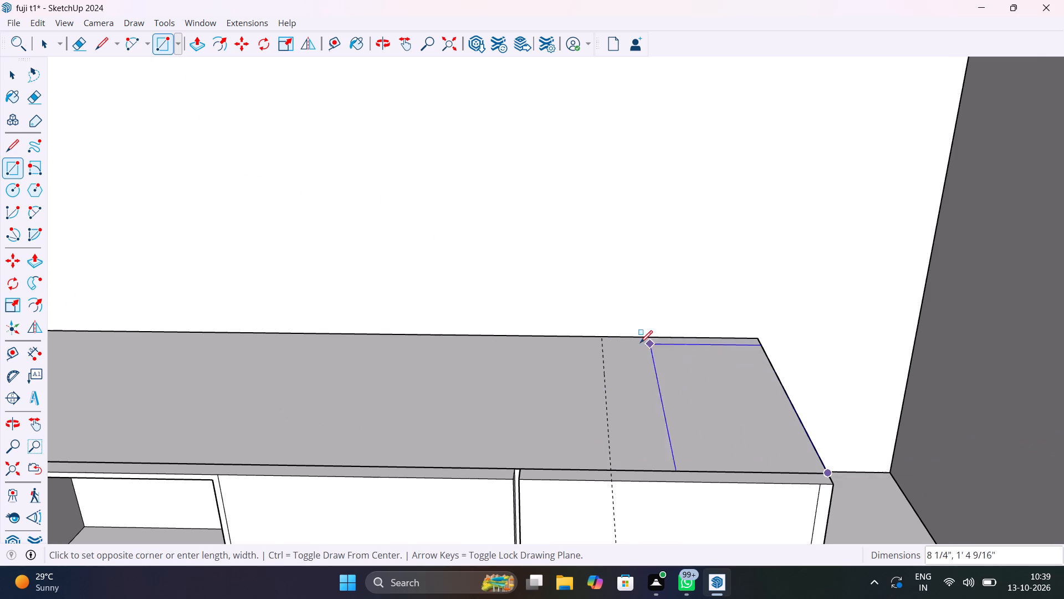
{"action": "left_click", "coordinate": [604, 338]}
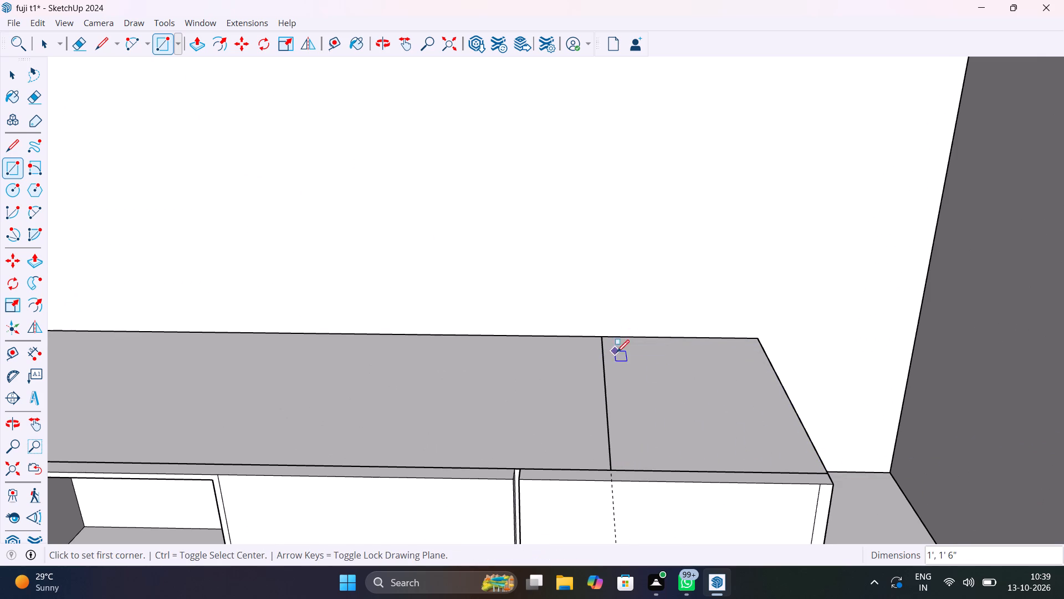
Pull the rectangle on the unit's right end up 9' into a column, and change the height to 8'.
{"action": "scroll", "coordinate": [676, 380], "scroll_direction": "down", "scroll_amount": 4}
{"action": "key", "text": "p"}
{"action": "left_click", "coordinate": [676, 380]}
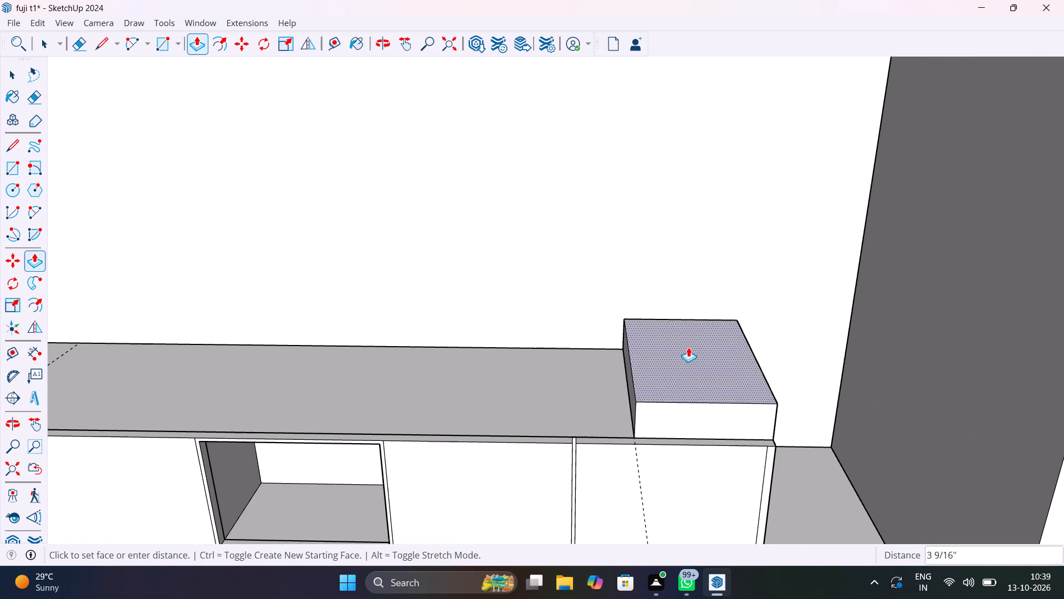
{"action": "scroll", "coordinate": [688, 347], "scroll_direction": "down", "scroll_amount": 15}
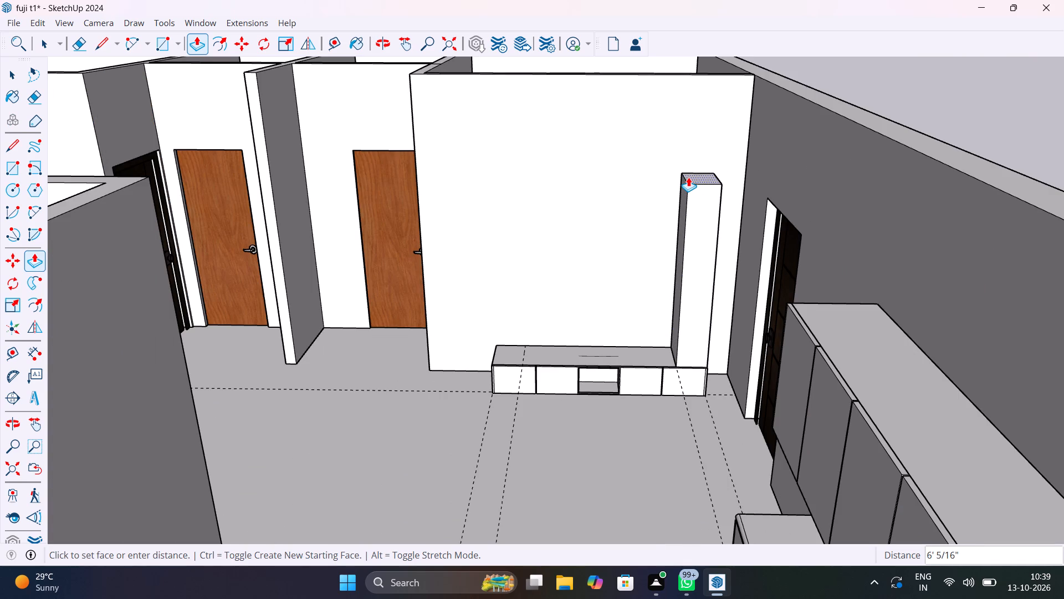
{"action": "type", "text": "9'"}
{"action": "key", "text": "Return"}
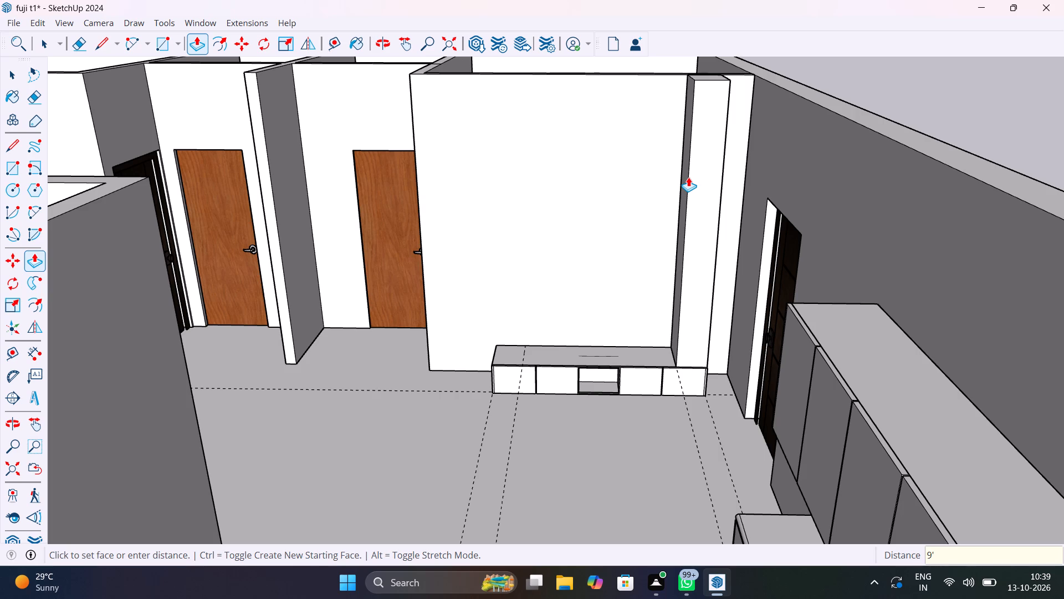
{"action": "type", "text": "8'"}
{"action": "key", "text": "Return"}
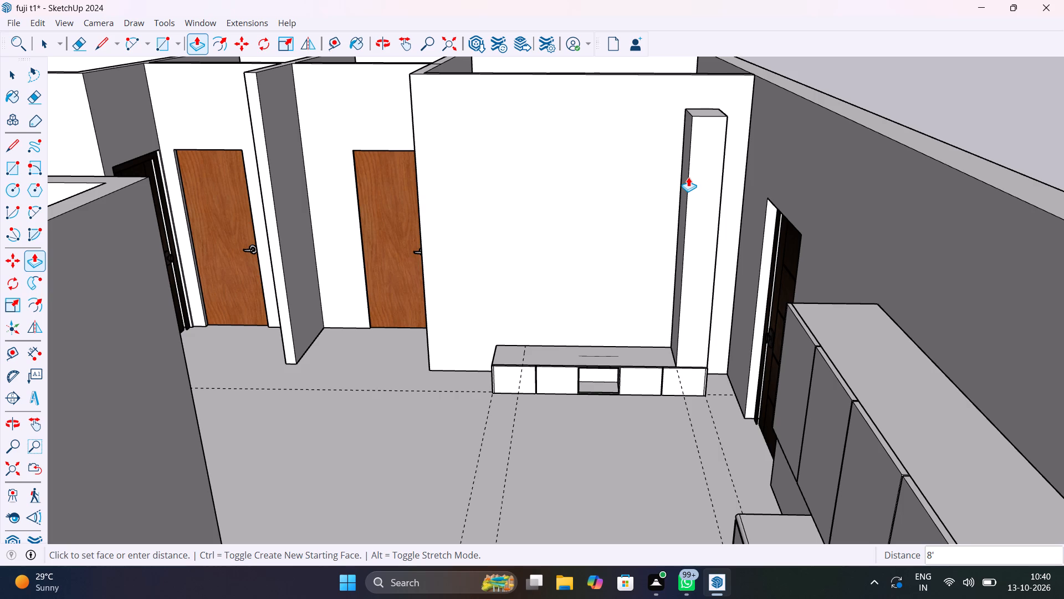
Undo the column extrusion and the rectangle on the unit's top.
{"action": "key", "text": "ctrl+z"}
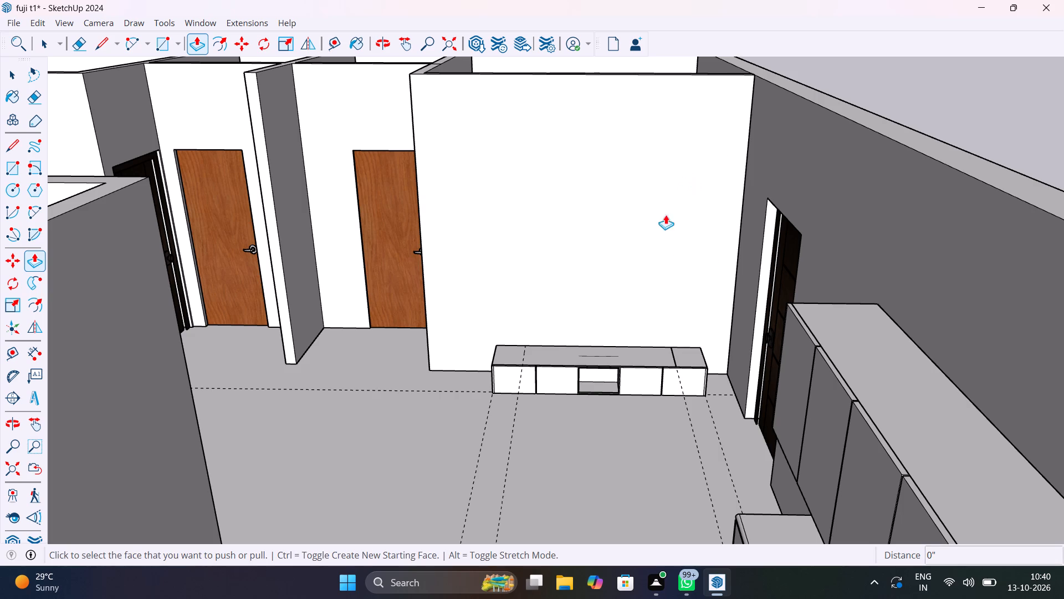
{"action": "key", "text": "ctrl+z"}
Place another guide from the right end edge of the unit's top, trying offsets of 1'6" and 1'5" before setting 1'4".
{"action": "scroll", "coordinate": [677, 340], "scroll_direction": "up", "scroll_amount": 5}
{"action": "key", "text": "space"}
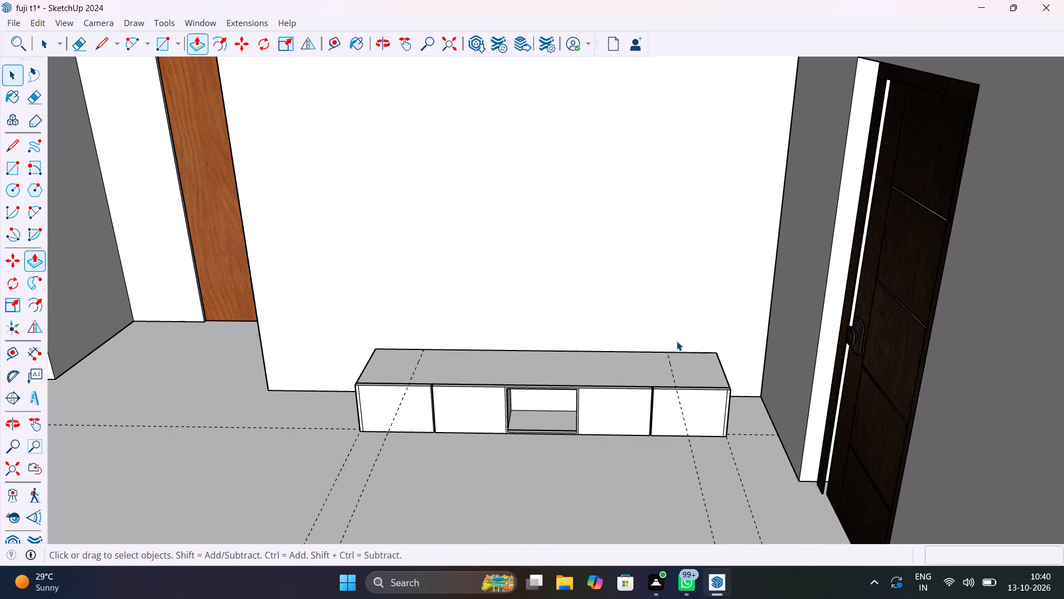
{"action": "scroll", "coordinate": [678, 355], "scroll_direction": "up", "scroll_amount": 7}
{"action": "key", "text": "t"}
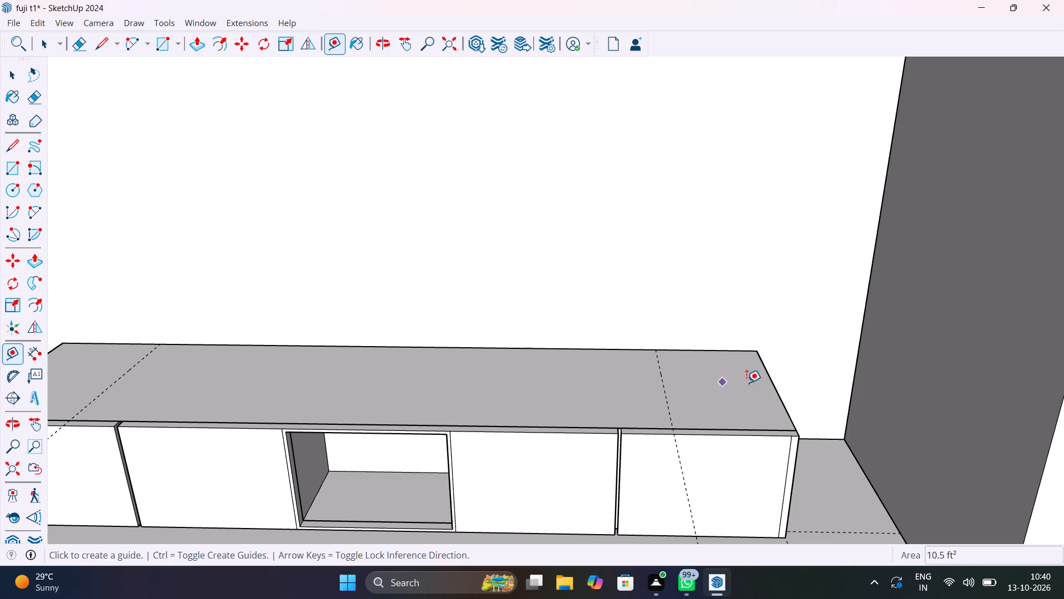
{"action": "left_click", "coordinate": [770, 383]}
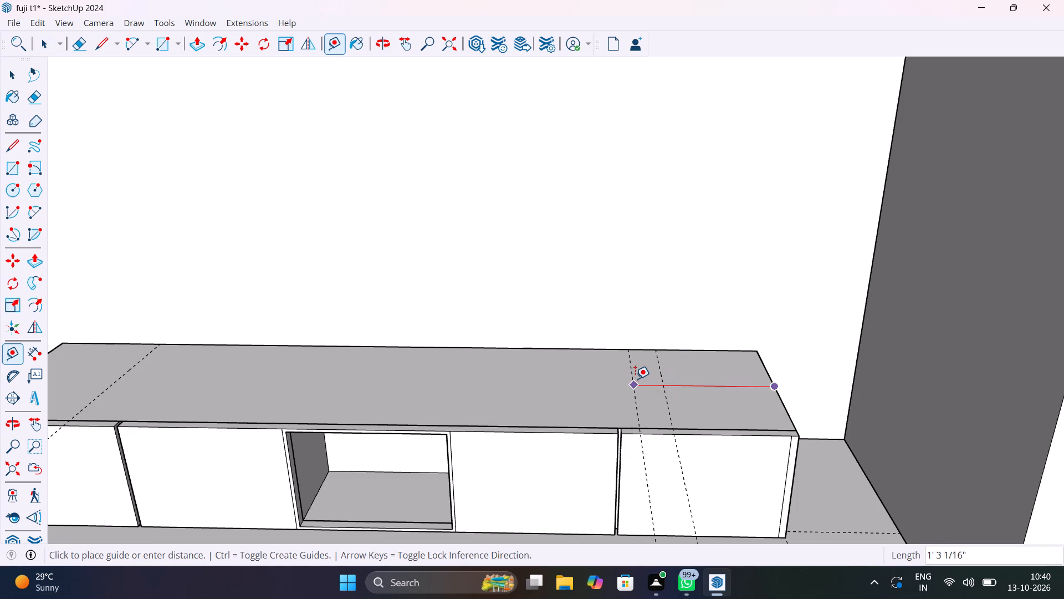
{"action": "type", "text": "1'6\""}
{"action": "key", "text": "Return"}
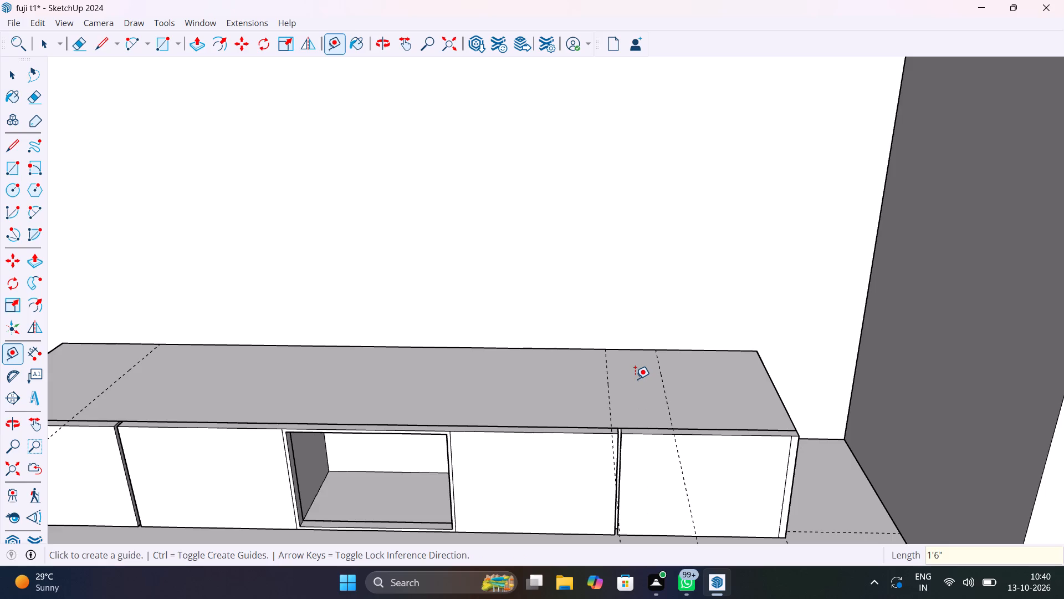
{"action": "key", "text": "1"}
{"action": "key", "text": "apostrophe"}
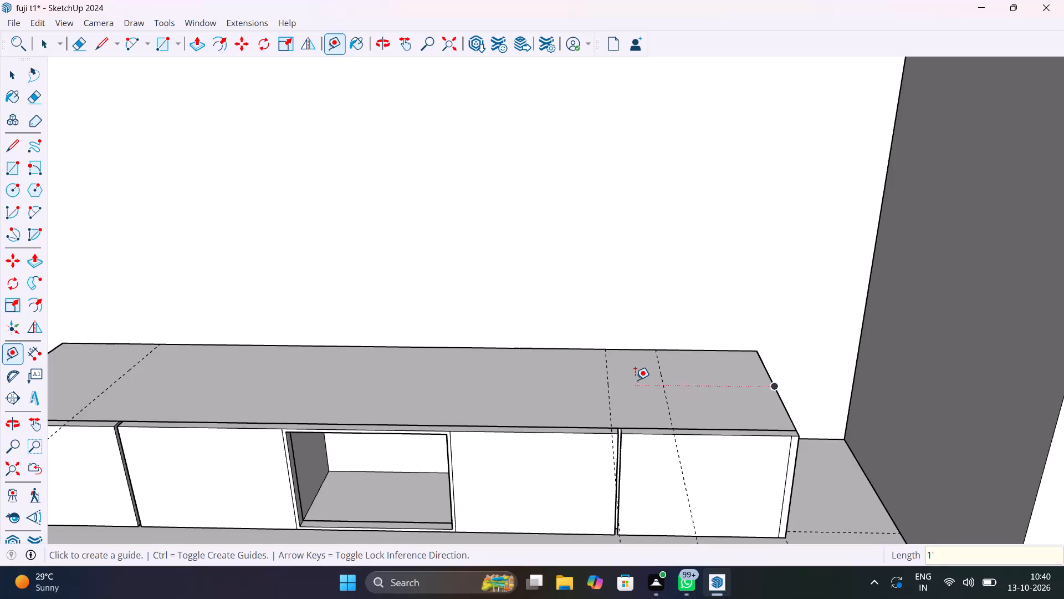
{"action": "type", "text": "5\""}
{"action": "key", "text": "Return"}
{"action": "type", "text": "1'"}
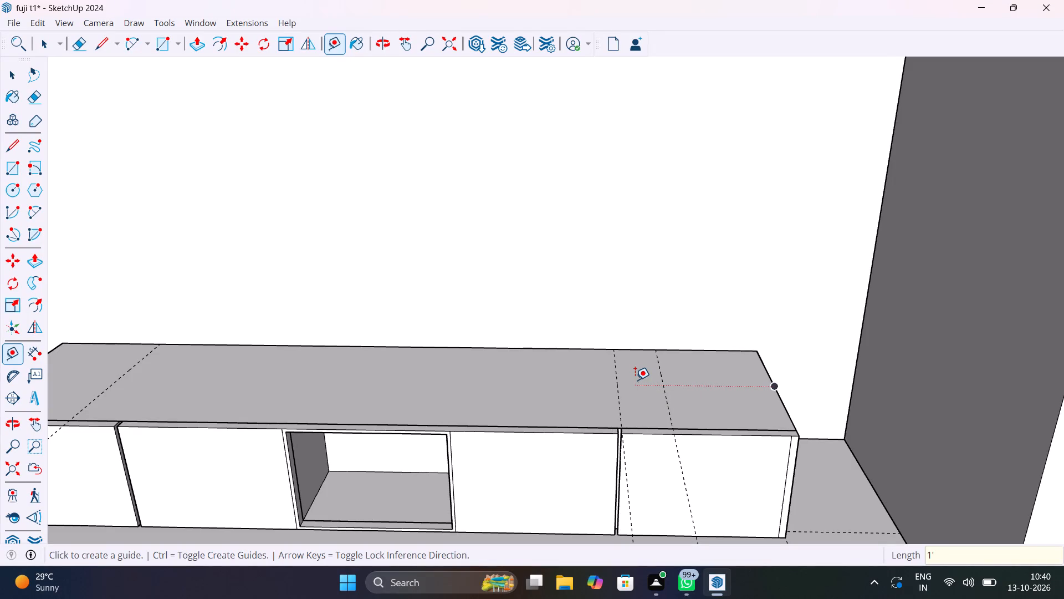
{"action": "type", "text": "4\""}
{"action": "key", "text": "Return"}
{"action": "key", "text": "Return"}
{"action": "key", "text": "Return"}
{"action": "key", "text": "Return"}
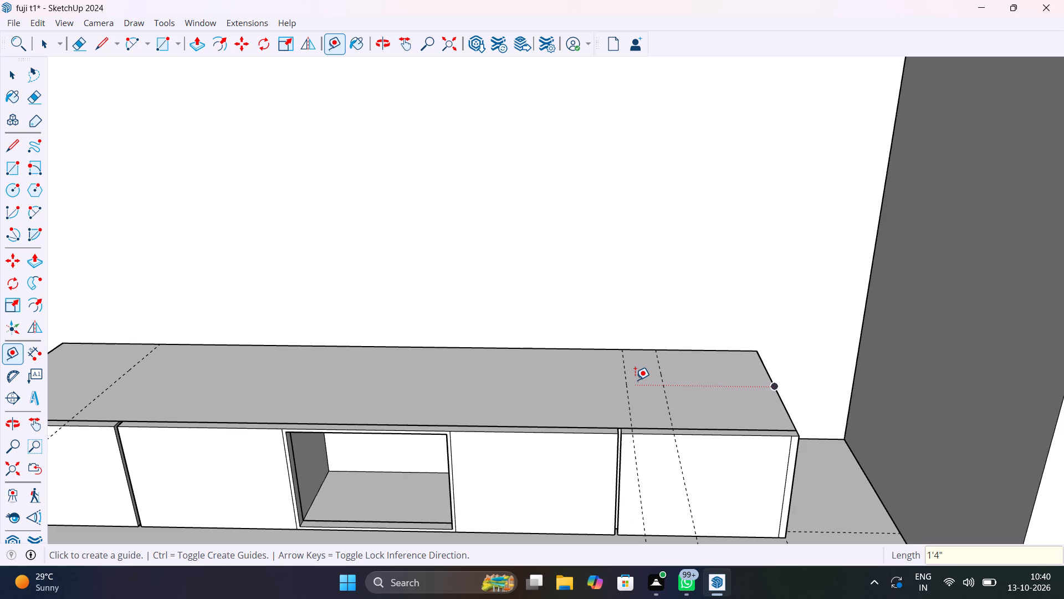
Delete the guide nearest the right end of the unit's top, keeping the 1'4" one.
{"action": "key", "text": "space"}
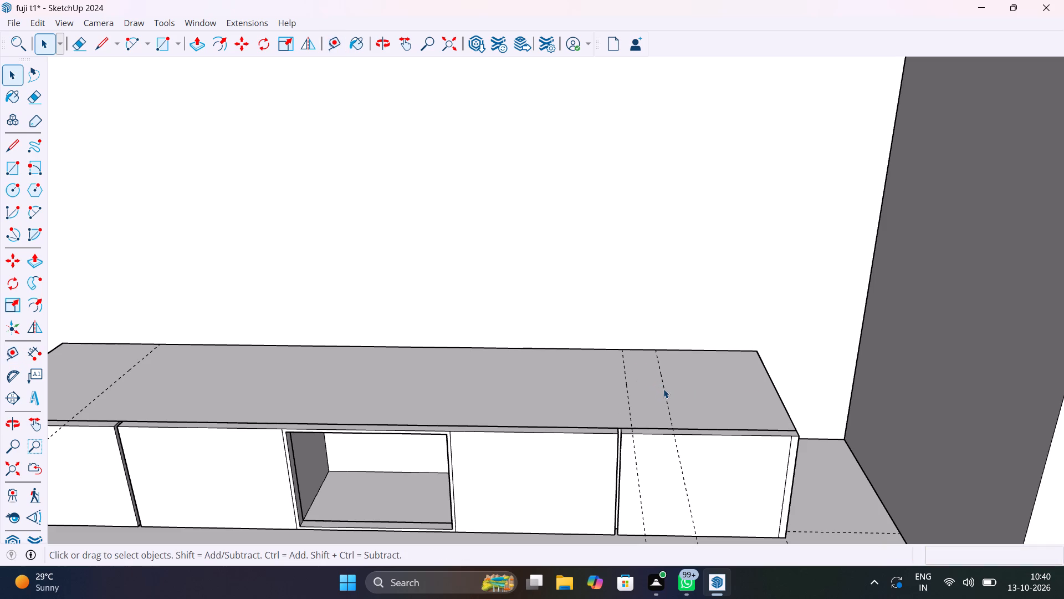
{"action": "left_click", "coordinate": [663, 389]}
{"action": "key", "text": "Delete"}
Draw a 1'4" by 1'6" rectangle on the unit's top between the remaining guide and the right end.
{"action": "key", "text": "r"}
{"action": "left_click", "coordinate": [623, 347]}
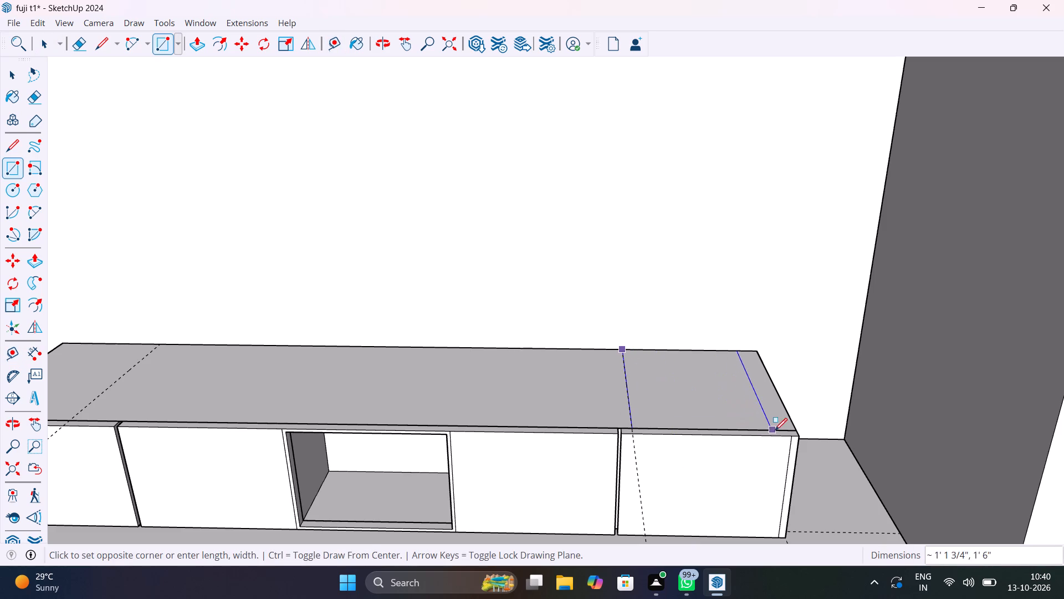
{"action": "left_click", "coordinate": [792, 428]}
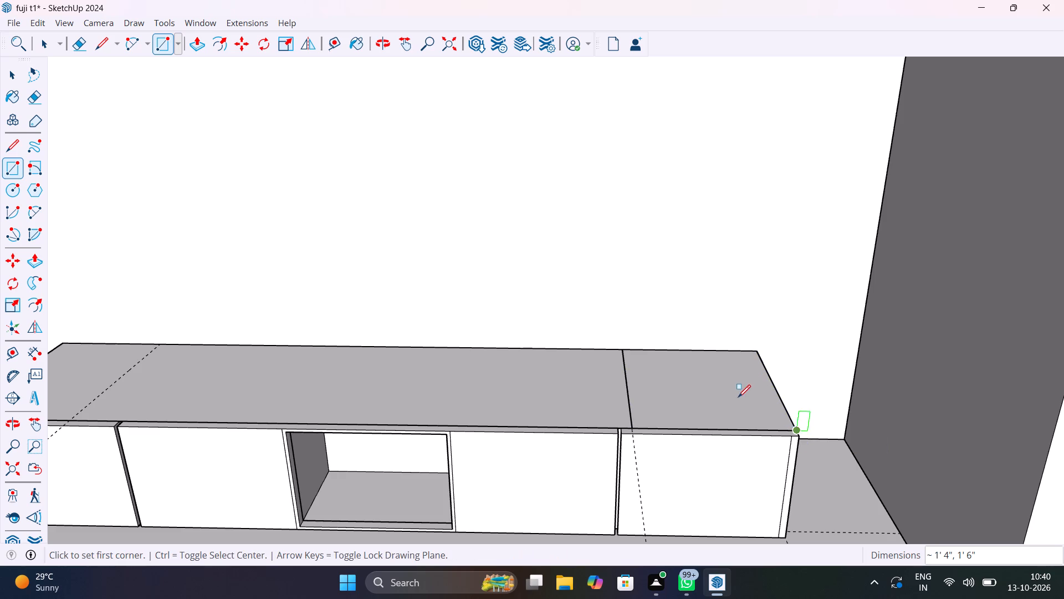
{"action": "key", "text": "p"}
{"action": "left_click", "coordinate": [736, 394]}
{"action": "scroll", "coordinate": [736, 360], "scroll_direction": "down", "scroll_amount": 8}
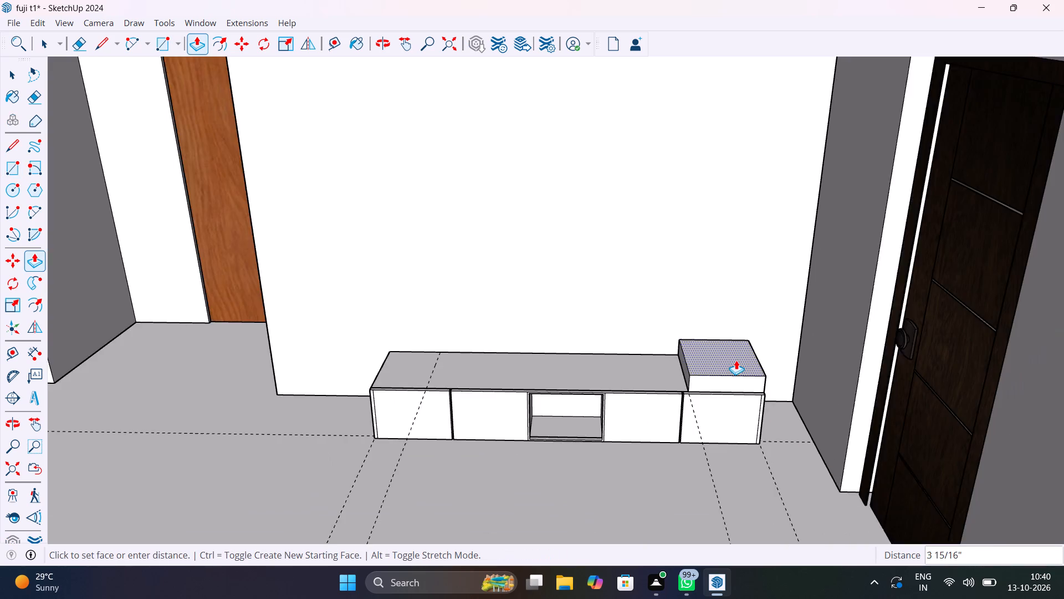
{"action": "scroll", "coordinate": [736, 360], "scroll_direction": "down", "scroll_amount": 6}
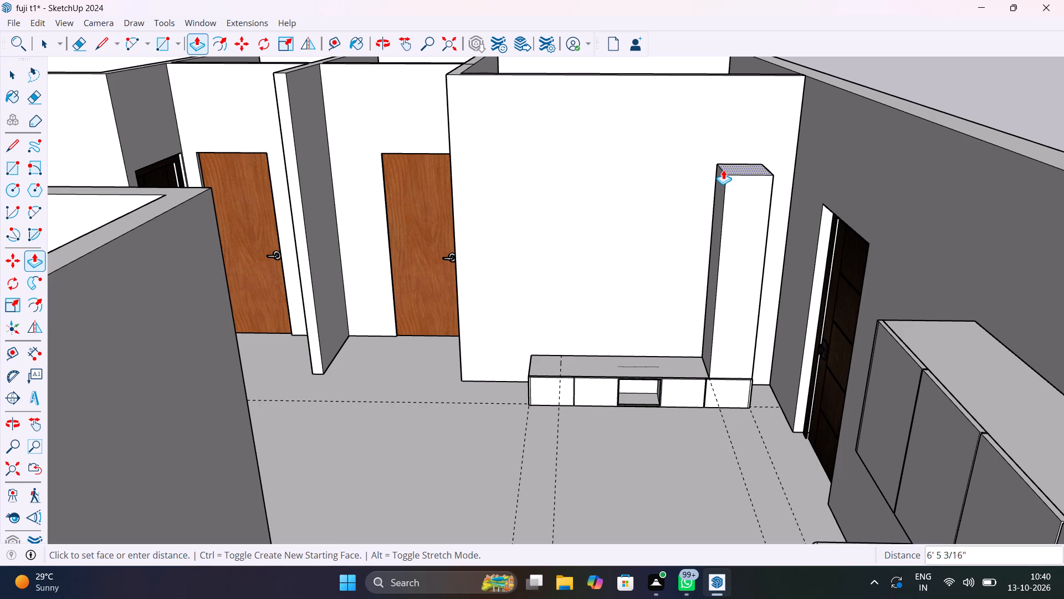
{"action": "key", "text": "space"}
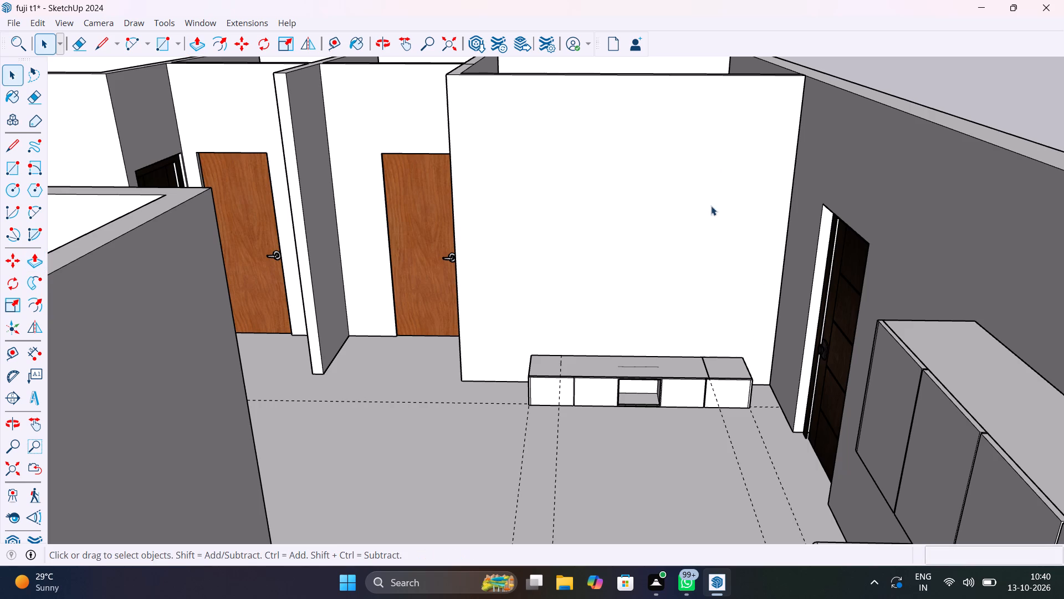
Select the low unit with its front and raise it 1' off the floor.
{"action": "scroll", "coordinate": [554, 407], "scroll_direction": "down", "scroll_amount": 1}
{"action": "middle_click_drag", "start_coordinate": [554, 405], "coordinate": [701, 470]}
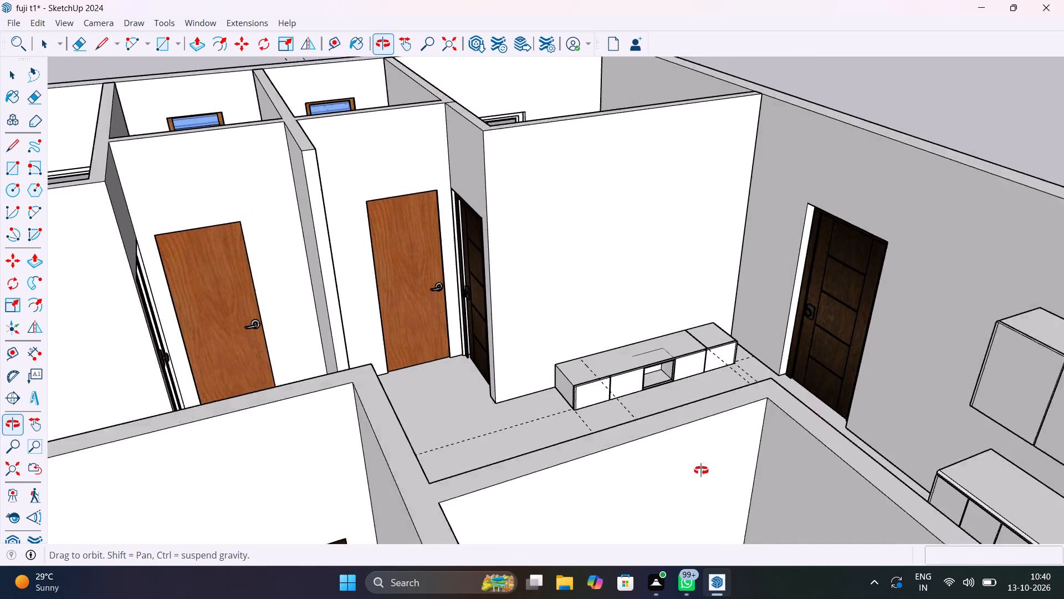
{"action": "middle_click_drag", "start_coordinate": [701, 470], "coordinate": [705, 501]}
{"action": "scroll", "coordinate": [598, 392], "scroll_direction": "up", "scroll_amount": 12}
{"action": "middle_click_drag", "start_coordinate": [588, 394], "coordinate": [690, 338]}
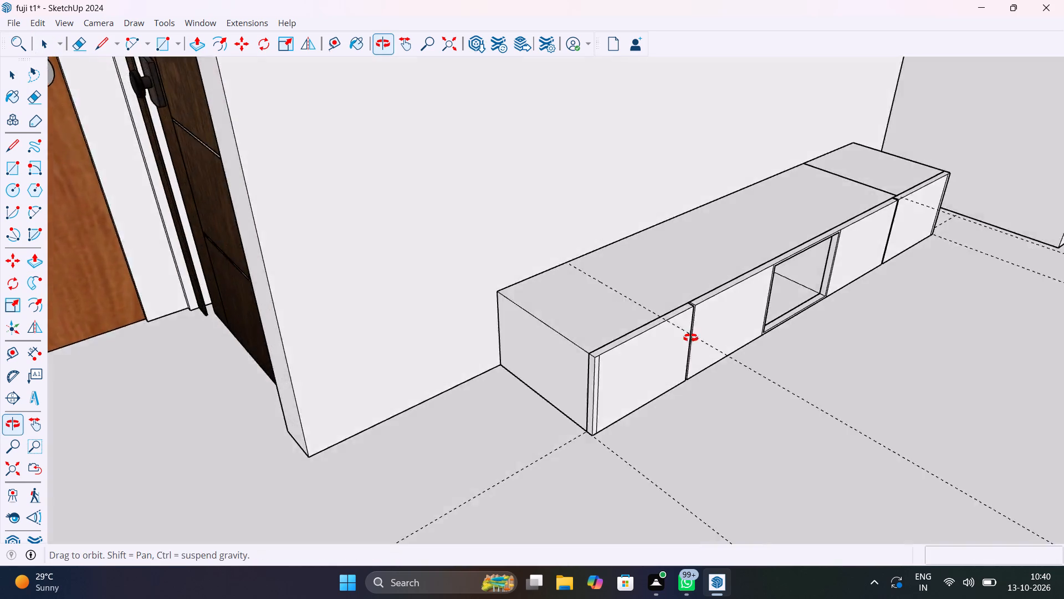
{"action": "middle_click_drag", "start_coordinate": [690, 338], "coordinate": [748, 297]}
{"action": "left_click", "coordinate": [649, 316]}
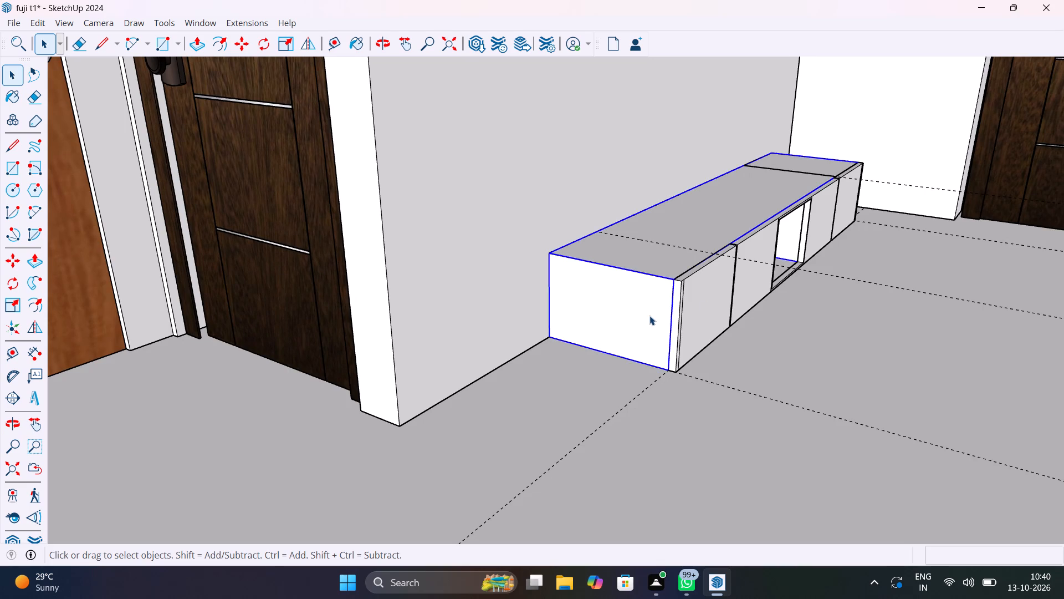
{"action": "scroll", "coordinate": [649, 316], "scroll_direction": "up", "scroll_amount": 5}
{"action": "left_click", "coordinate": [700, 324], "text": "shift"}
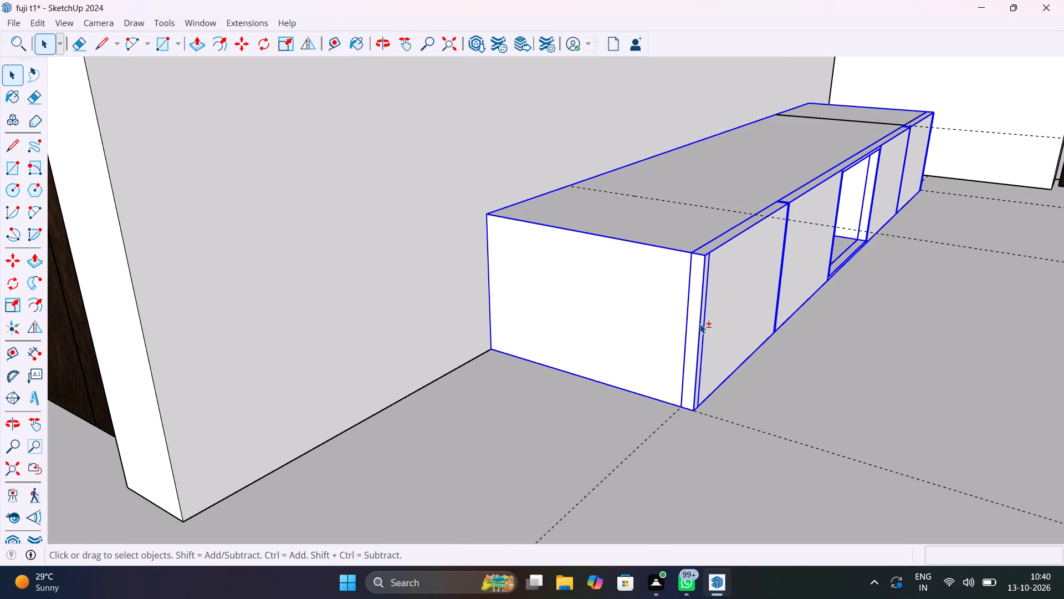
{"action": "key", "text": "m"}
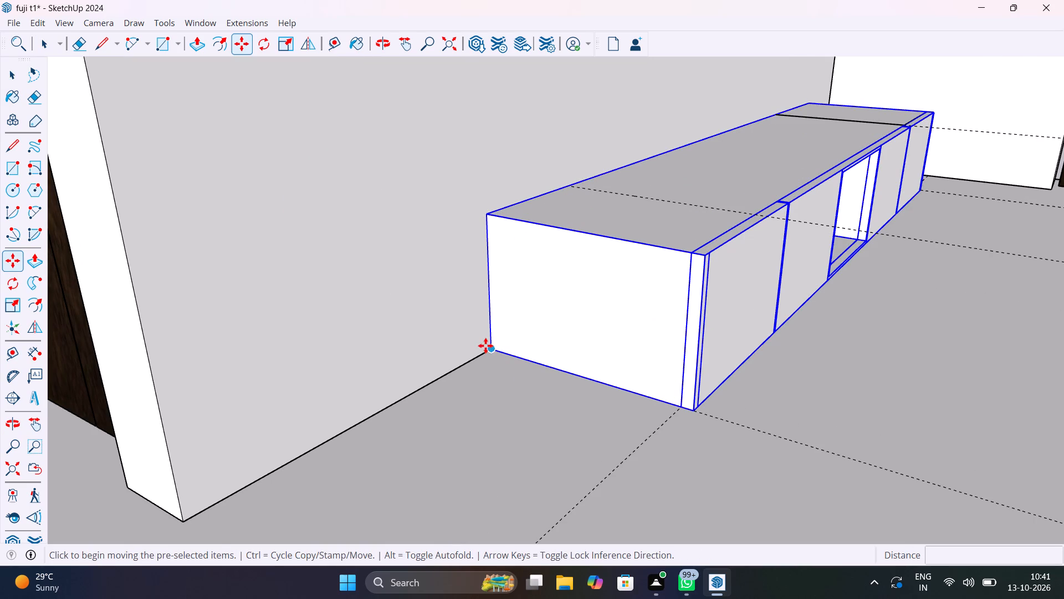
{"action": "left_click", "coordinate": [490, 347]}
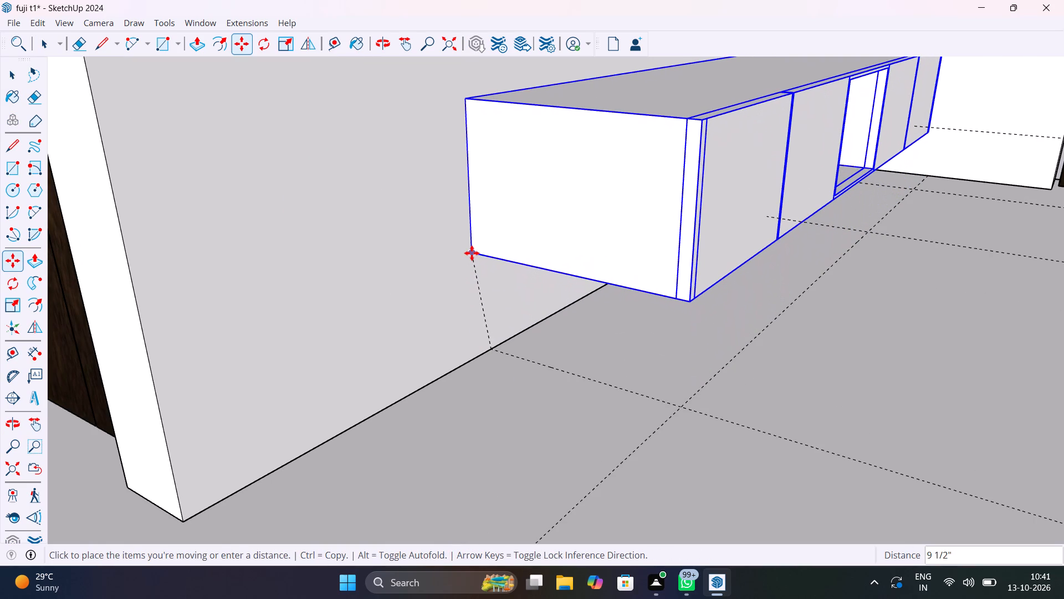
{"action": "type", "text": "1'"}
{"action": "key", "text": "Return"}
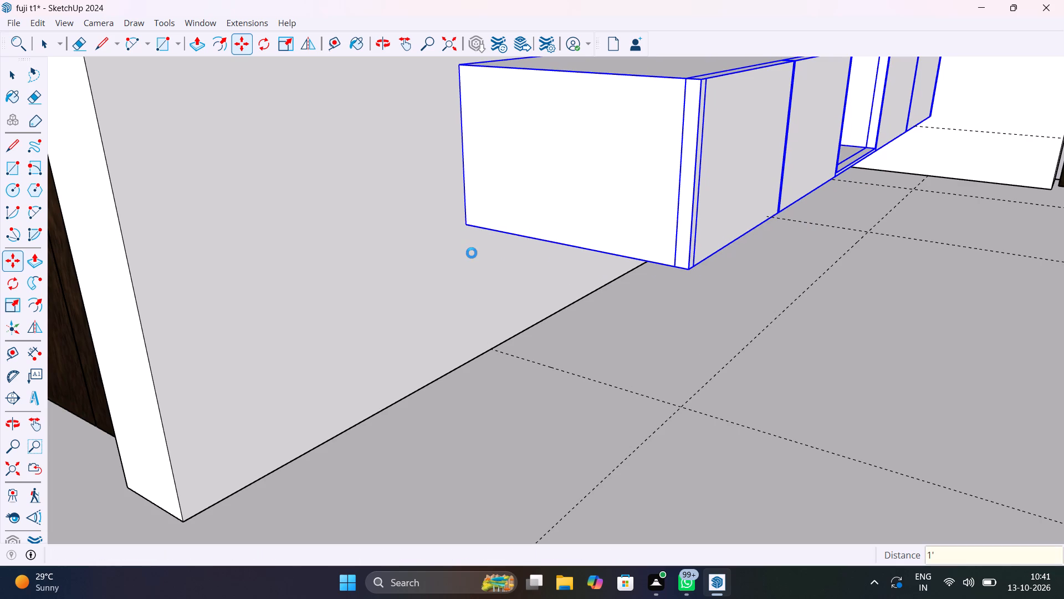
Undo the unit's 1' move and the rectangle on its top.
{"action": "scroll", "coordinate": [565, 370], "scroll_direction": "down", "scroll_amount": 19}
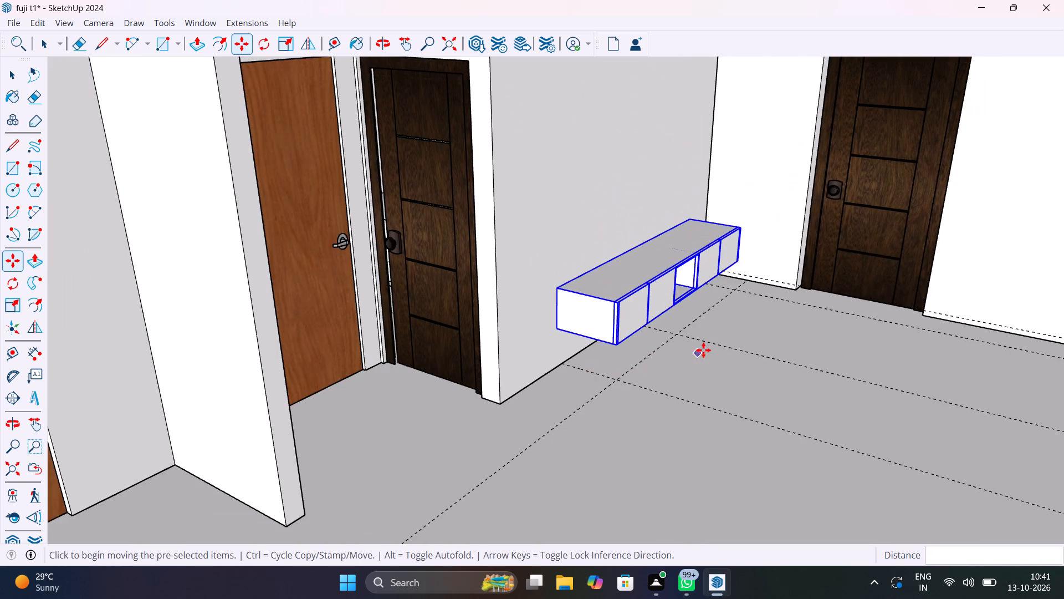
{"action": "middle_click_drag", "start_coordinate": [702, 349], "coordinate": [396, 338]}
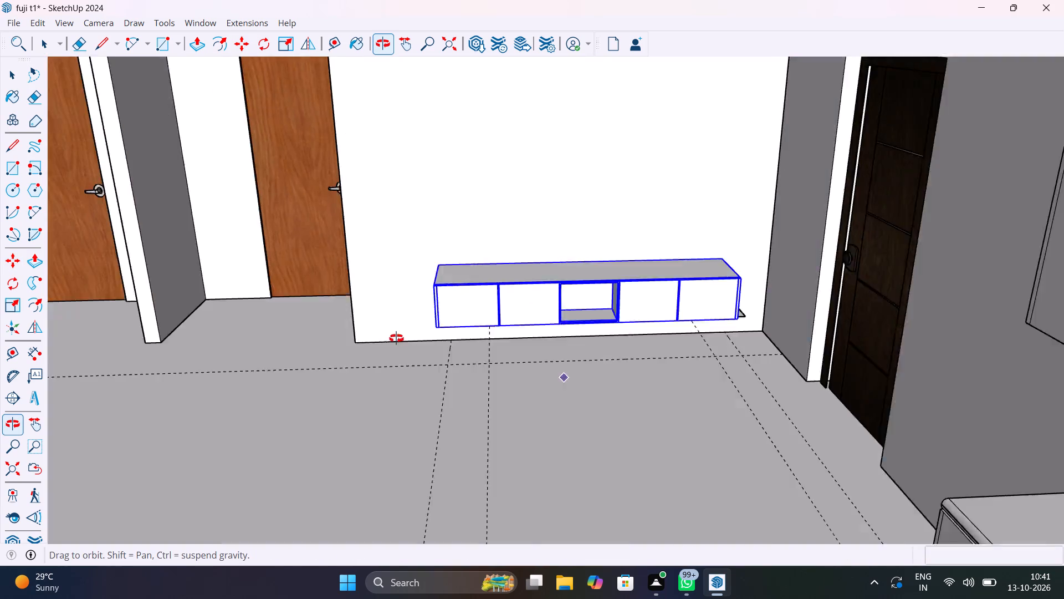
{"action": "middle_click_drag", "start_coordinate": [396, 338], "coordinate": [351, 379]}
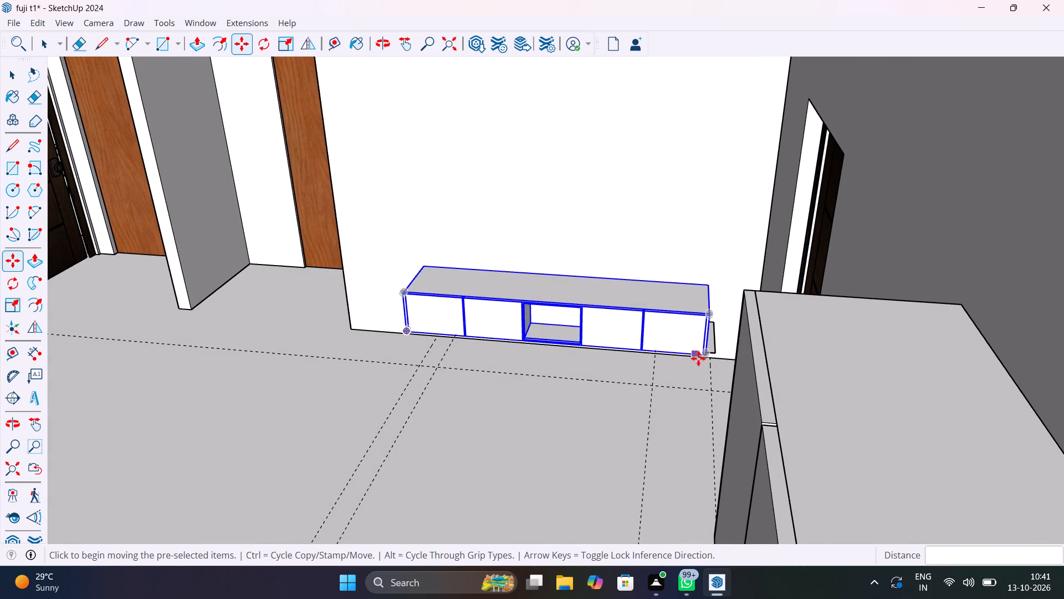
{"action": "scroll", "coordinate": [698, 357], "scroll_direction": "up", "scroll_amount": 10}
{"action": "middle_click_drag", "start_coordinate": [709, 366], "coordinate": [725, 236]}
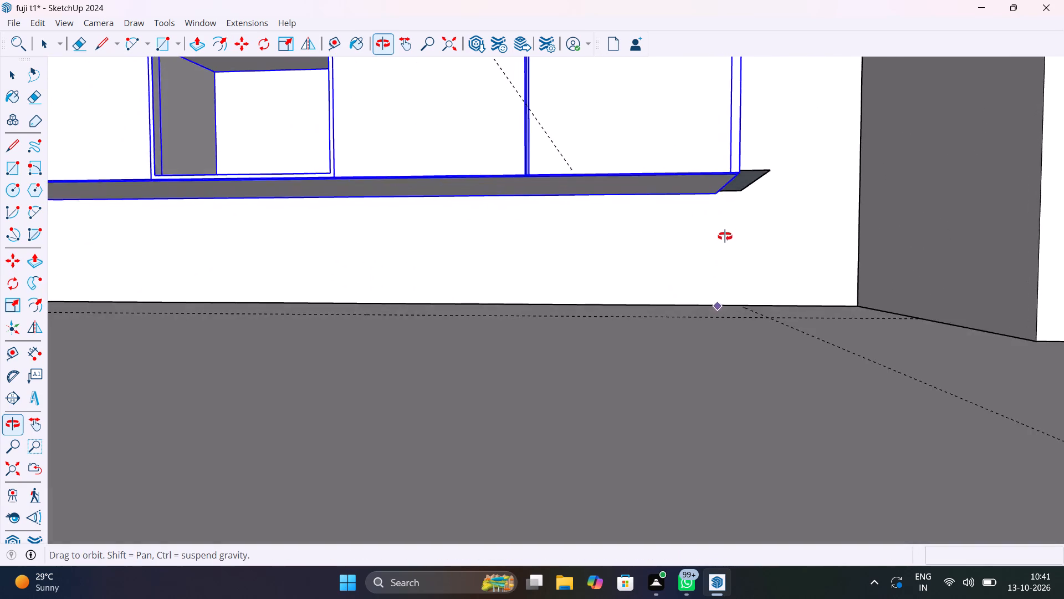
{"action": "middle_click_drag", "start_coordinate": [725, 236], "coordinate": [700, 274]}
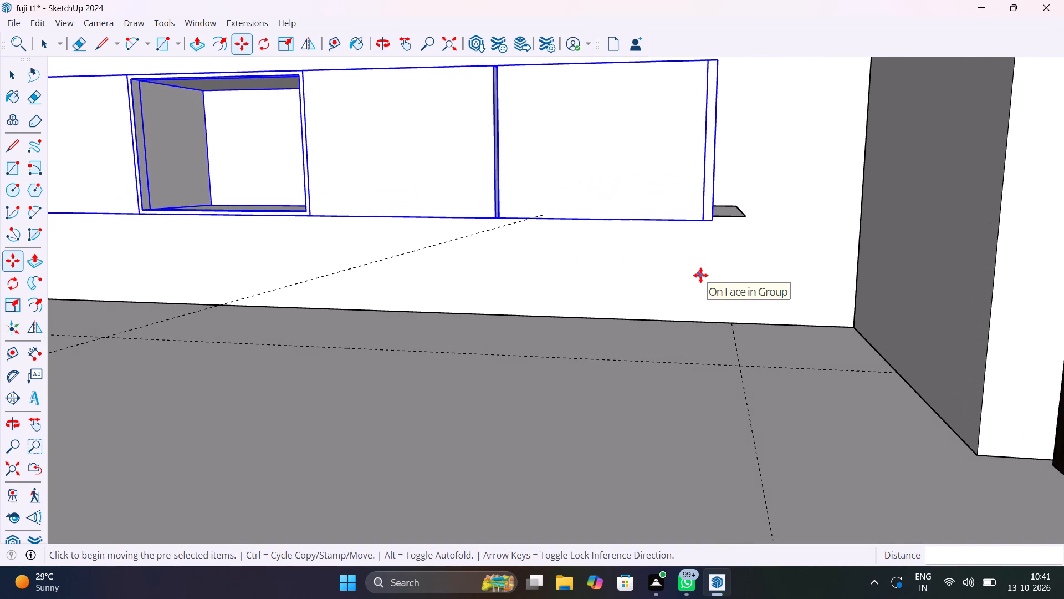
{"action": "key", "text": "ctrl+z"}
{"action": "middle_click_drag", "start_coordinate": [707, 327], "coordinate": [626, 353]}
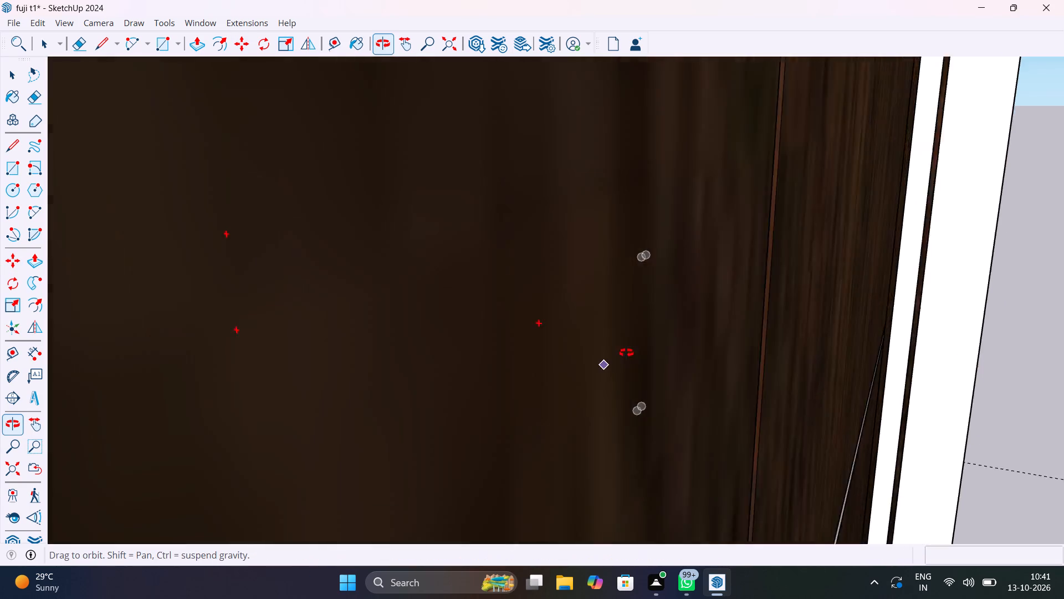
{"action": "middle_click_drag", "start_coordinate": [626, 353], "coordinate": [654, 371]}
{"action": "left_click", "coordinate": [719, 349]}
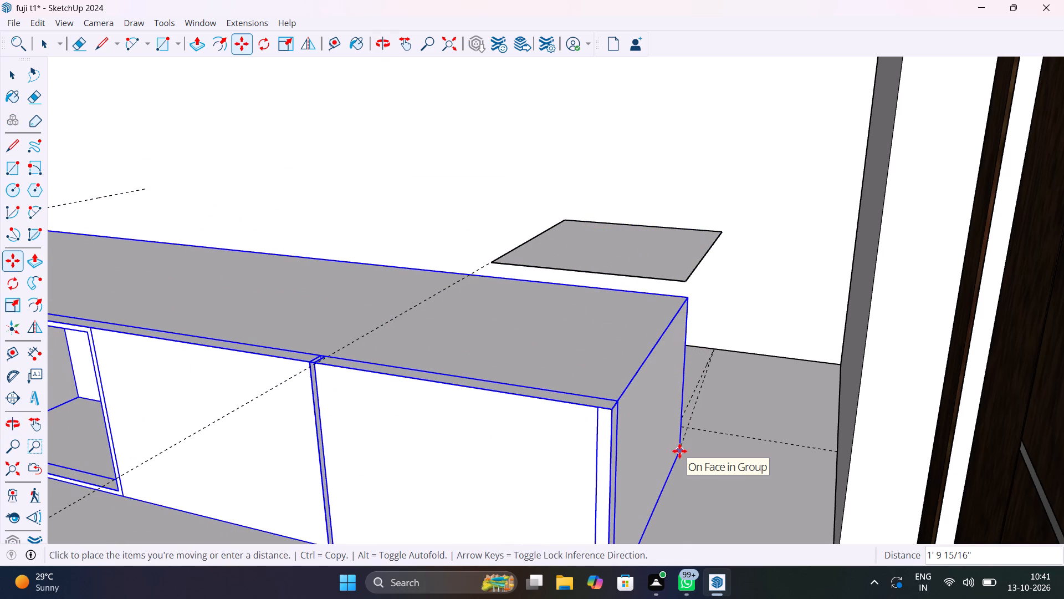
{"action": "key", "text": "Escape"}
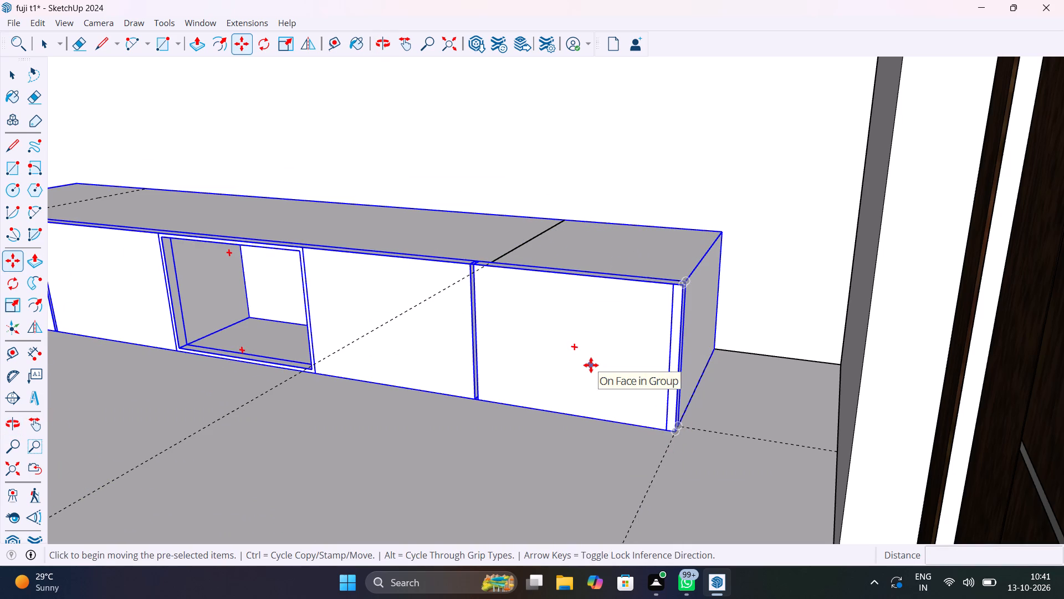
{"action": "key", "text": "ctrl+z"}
Raise the low unit 1' vertically from its back bottom corner, and clear the selection.
{"action": "left_click", "coordinate": [717, 347]}
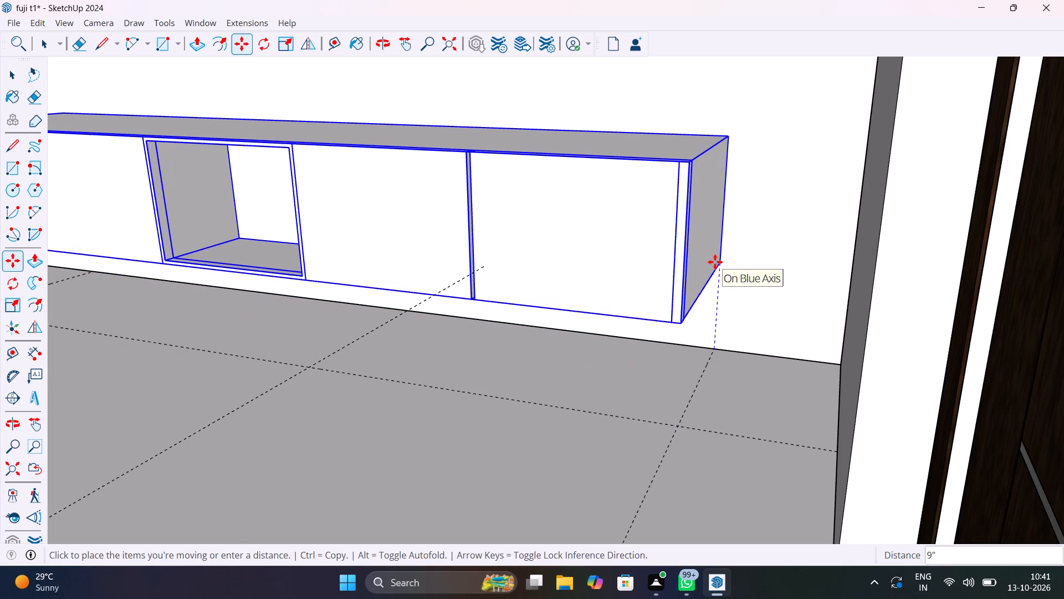
{"action": "type", "text": "1'"}
{"action": "key", "text": "Return"}
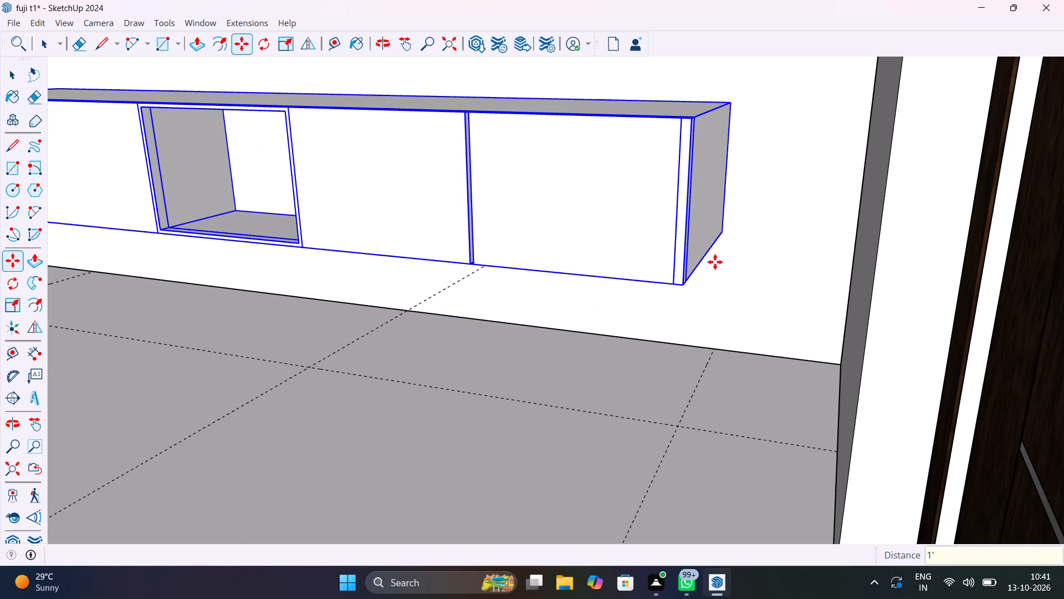
{"action": "key", "text": "space"}
{"action": "scroll", "coordinate": [715, 261], "scroll_direction": "down", "scroll_amount": 11}
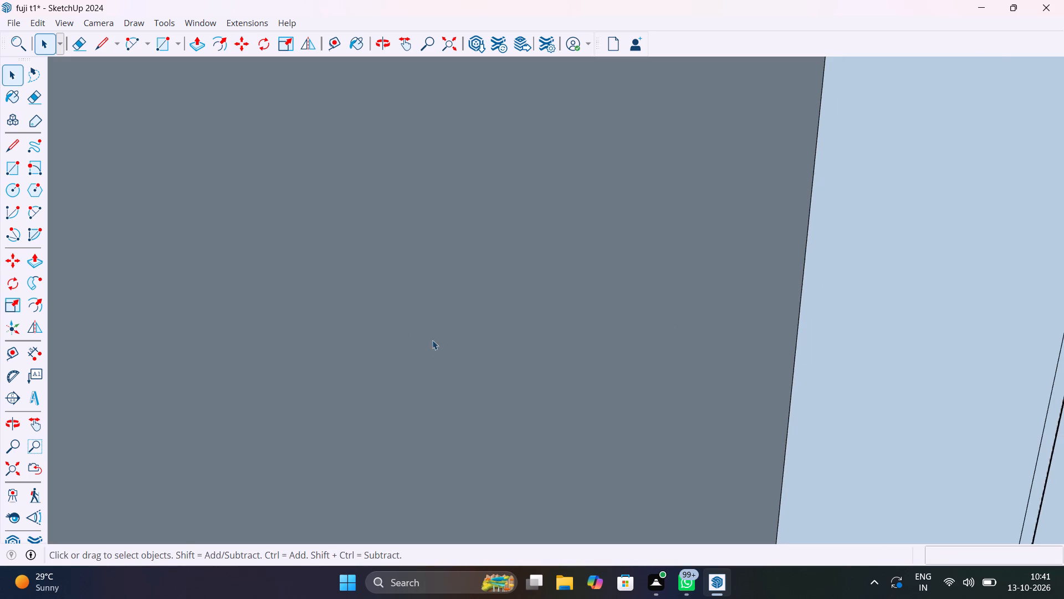
{"action": "middle_click_drag", "start_coordinate": [432, 340], "coordinate": [785, 374]}
{"action": "scroll", "coordinate": [442, 311], "scroll_direction": "down", "scroll_amount": 7}
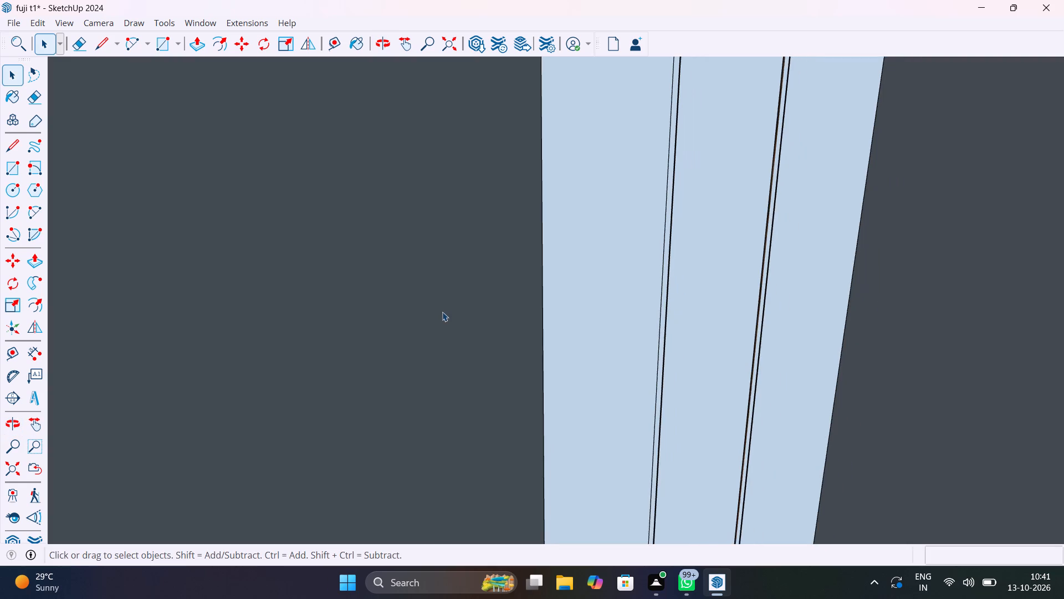
{"action": "middle_click_drag", "start_coordinate": [438, 314], "coordinate": [851, 372], "text": "shift"}
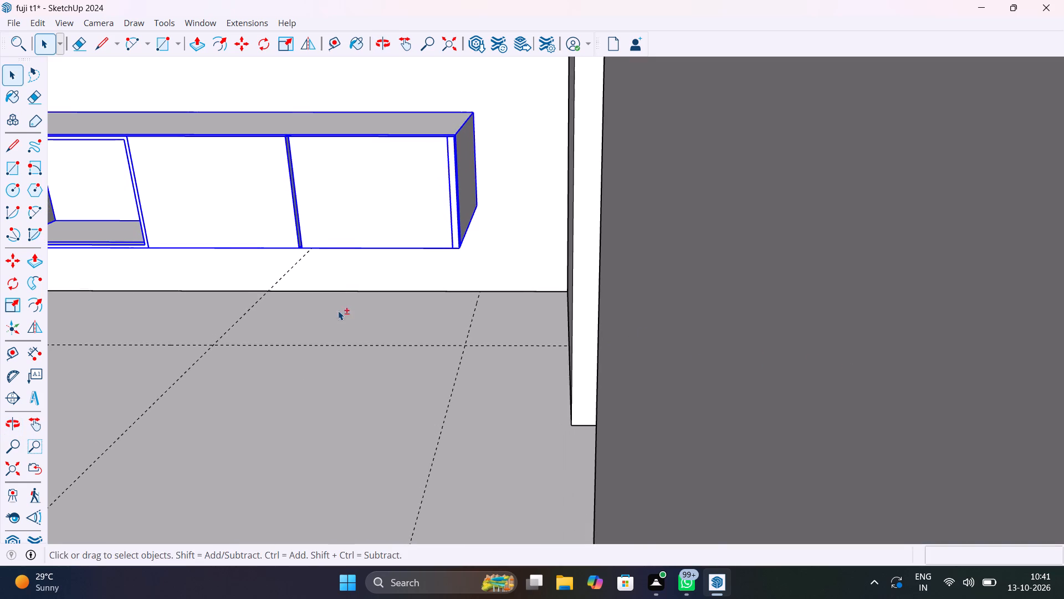
{"action": "middle_click_drag", "start_coordinate": [344, 313], "coordinate": [763, 379], "text": "shift"}
{"action": "scroll", "coordinate": [751, 385], "scroll_direction": "down", "scroll_amount": 9}
{"action": "key", "text": "space"}
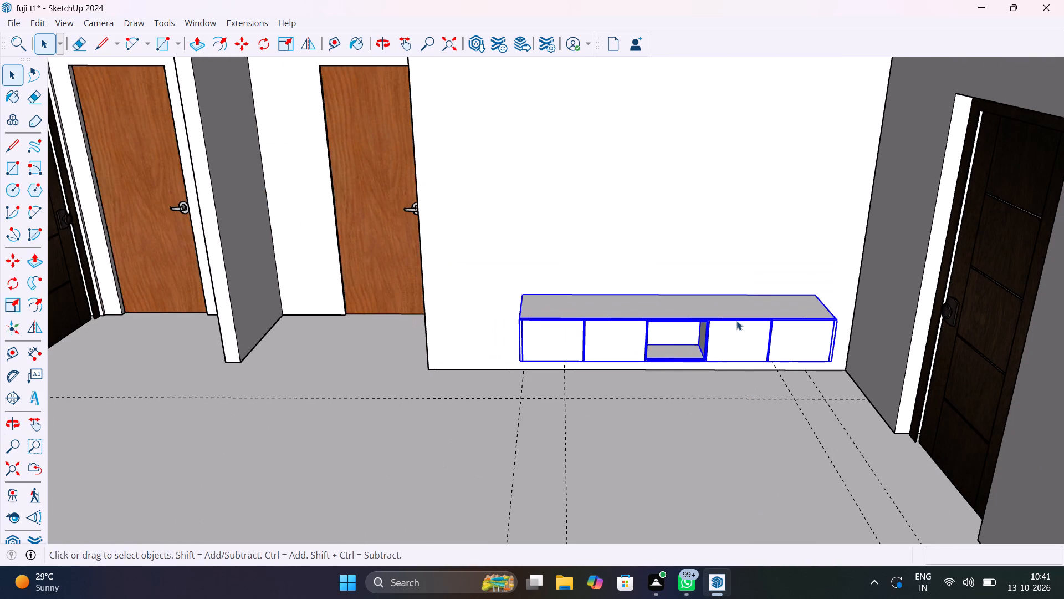
{"action": "key", "text": "space"}
{"action": "left_click", "coordinate": [468, 410]}
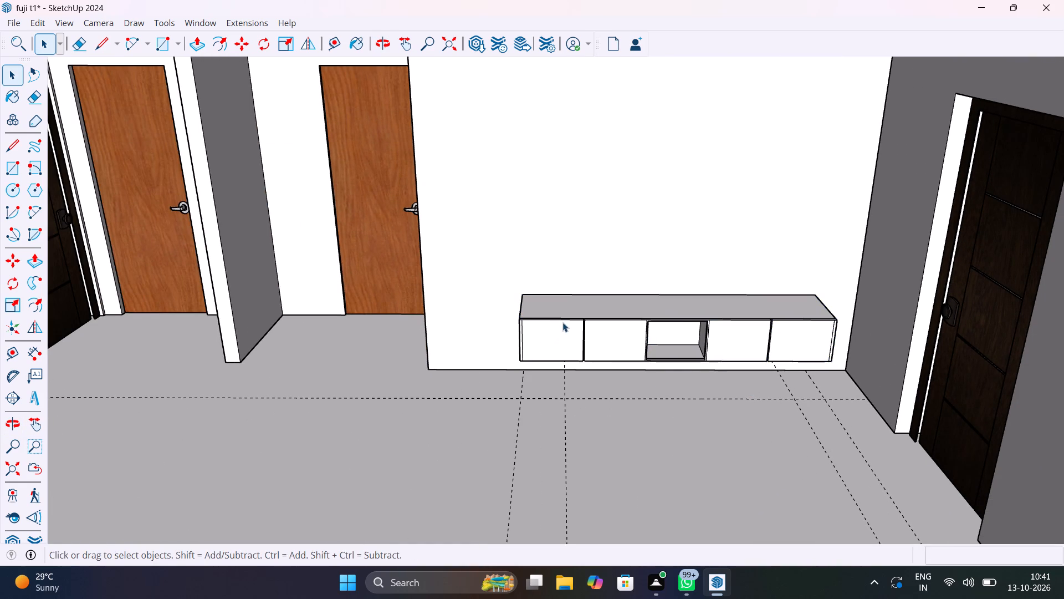
Place a guide on the raised unit's top, 1'4" in from the right end edge.
{"action": "scroll", "coordinate": [562, 322], "scroll_direction": "up", "scroll_amount": 6}
{"action": "middle_click_drag", "start_coordinate": [608, 358], "coordinate": [615, 344]}
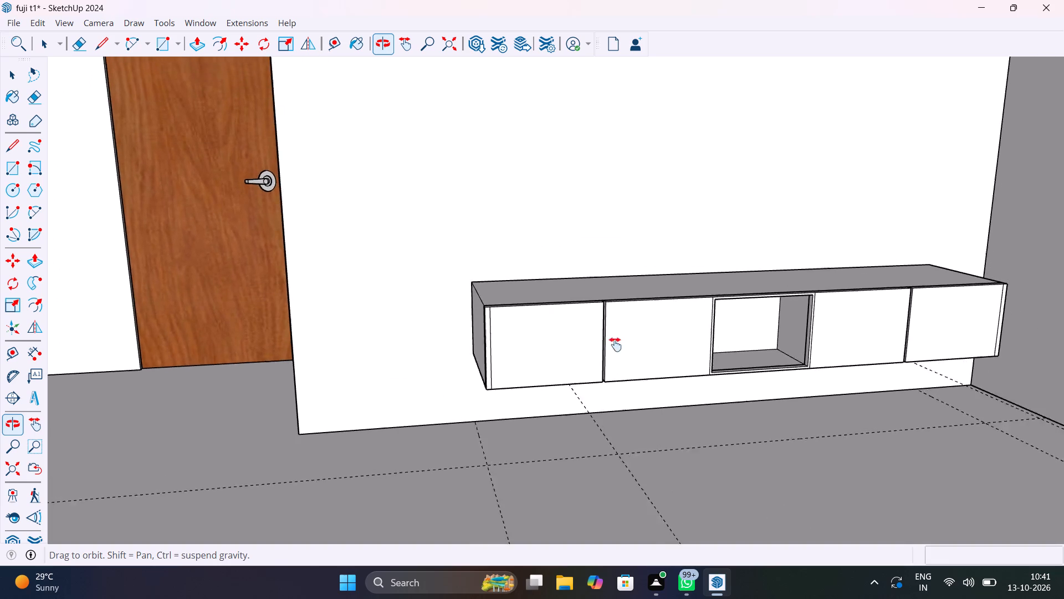
{"action": "middle_click_drag", "start_coordinate": [615, 344], "coordinate": [393, 465]}
{"action": "scroll", "coordinate": [808, 378], "scroll_direction": "up", "scroll_amount": 5}
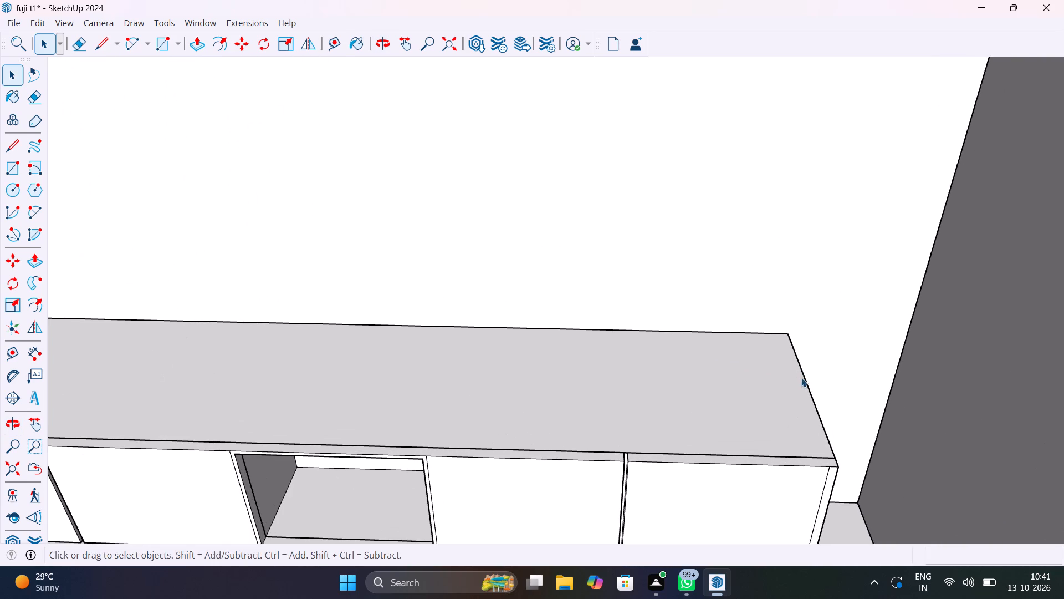
{"action": "key", "text": "t"}
{"action": "left_click", "coordinate": [803, 370]}
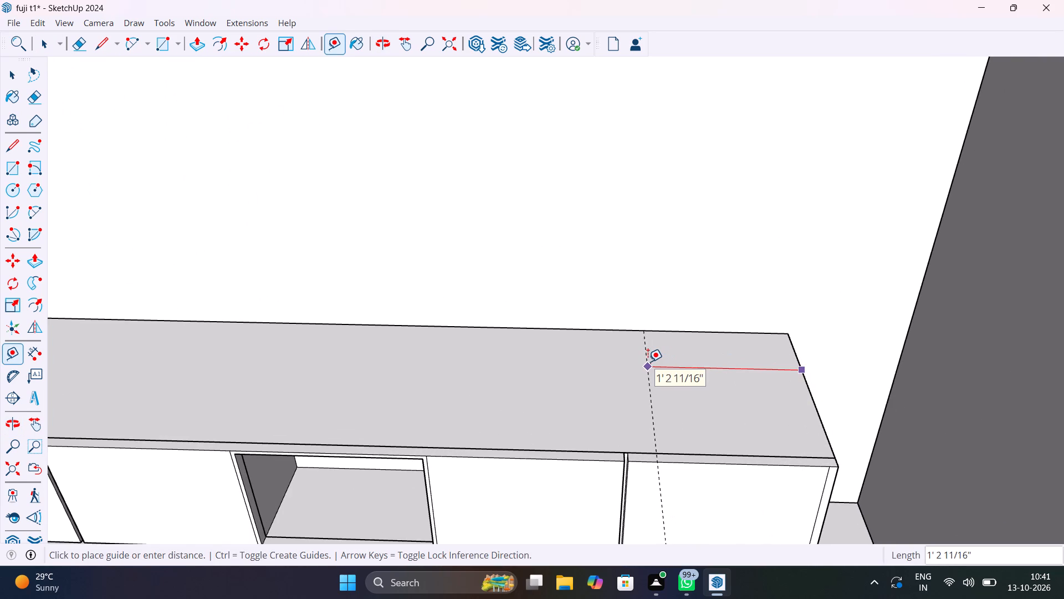
{"action": "type", "text": "1'4\""}
{"action": "key", "text": "Return"}
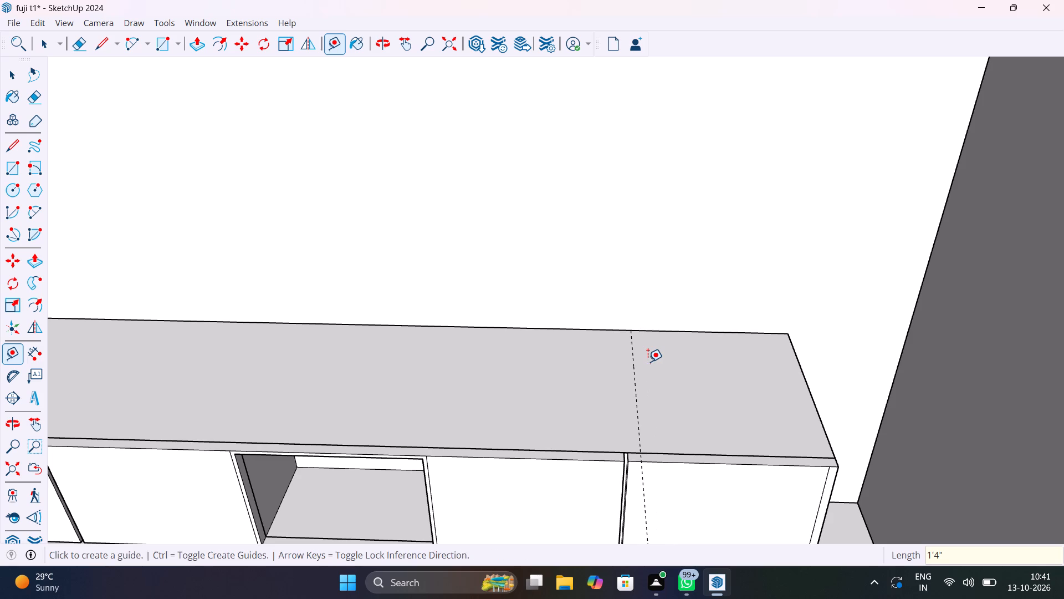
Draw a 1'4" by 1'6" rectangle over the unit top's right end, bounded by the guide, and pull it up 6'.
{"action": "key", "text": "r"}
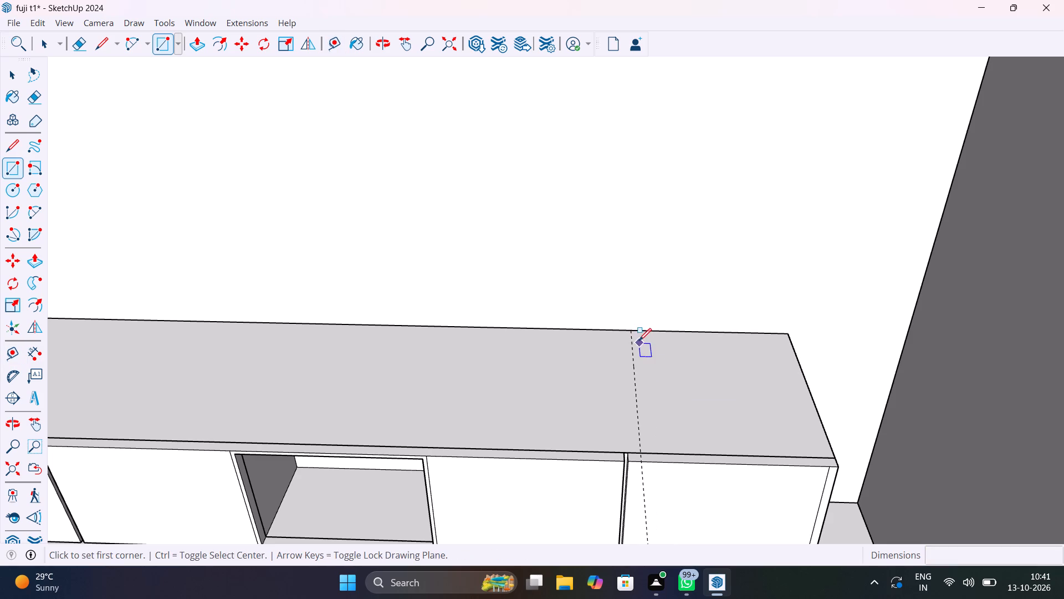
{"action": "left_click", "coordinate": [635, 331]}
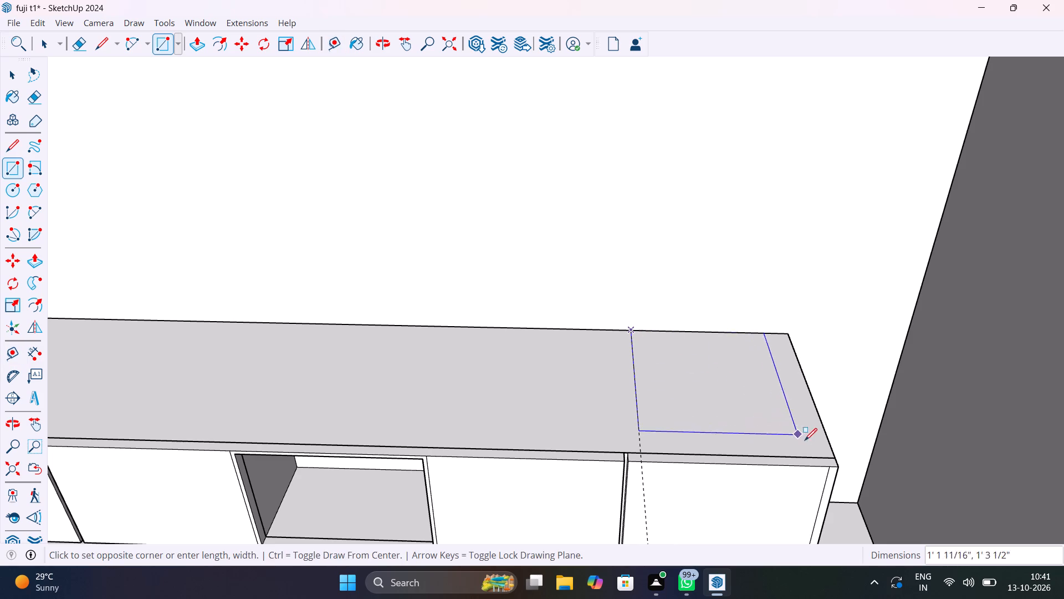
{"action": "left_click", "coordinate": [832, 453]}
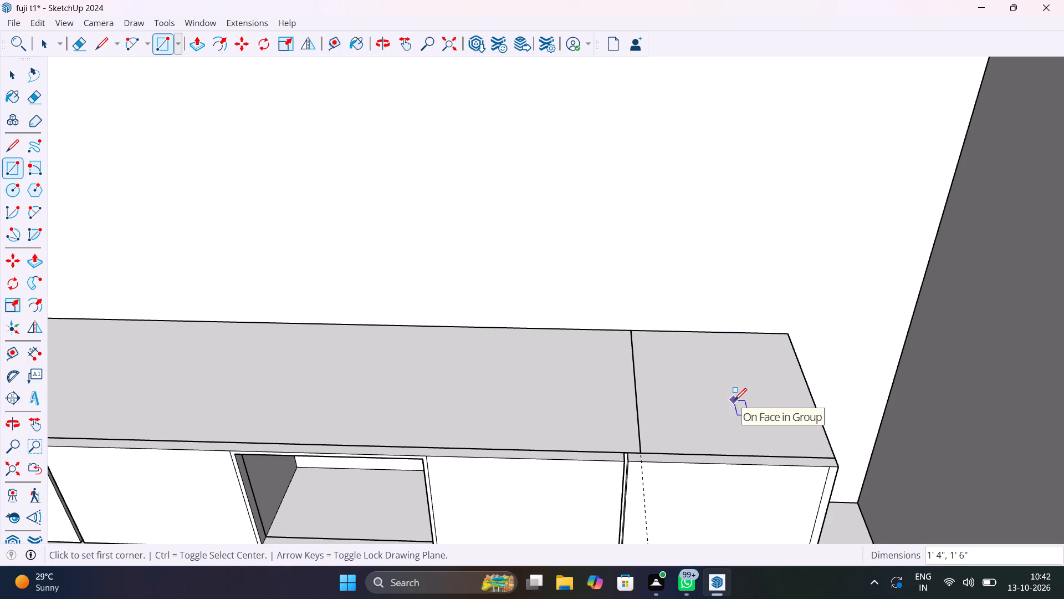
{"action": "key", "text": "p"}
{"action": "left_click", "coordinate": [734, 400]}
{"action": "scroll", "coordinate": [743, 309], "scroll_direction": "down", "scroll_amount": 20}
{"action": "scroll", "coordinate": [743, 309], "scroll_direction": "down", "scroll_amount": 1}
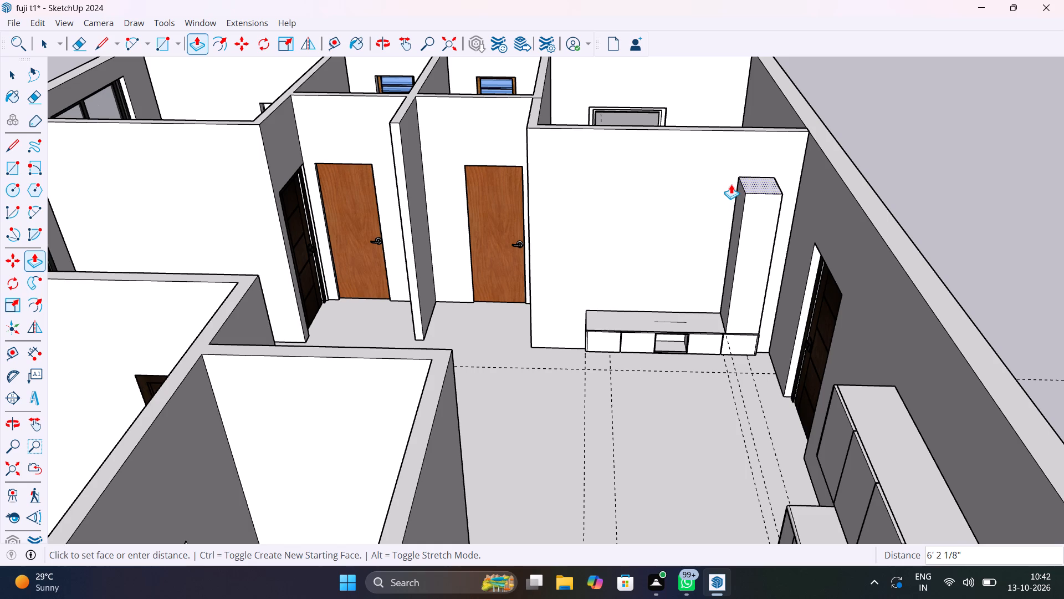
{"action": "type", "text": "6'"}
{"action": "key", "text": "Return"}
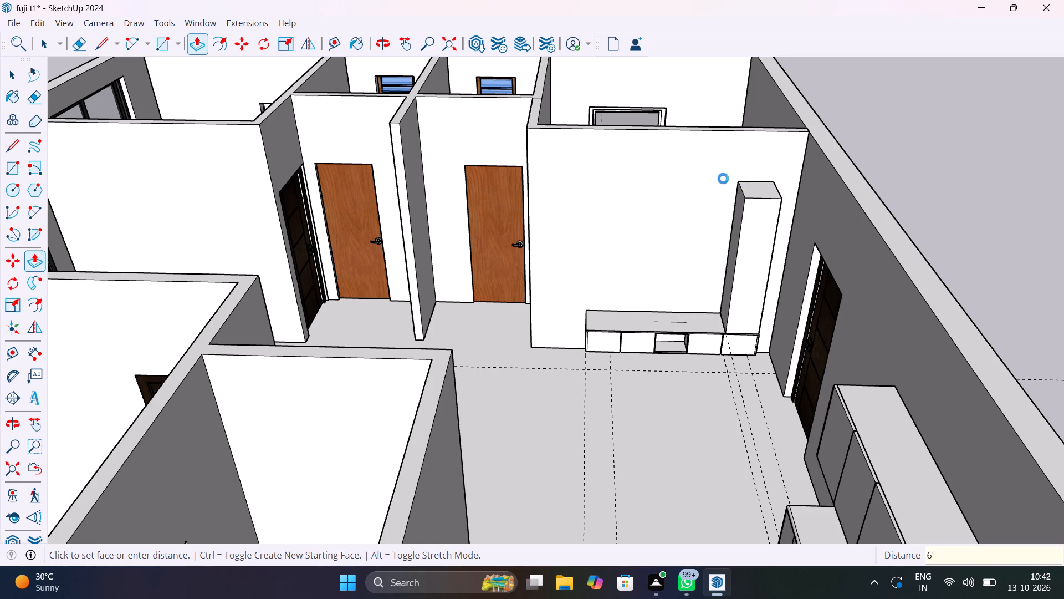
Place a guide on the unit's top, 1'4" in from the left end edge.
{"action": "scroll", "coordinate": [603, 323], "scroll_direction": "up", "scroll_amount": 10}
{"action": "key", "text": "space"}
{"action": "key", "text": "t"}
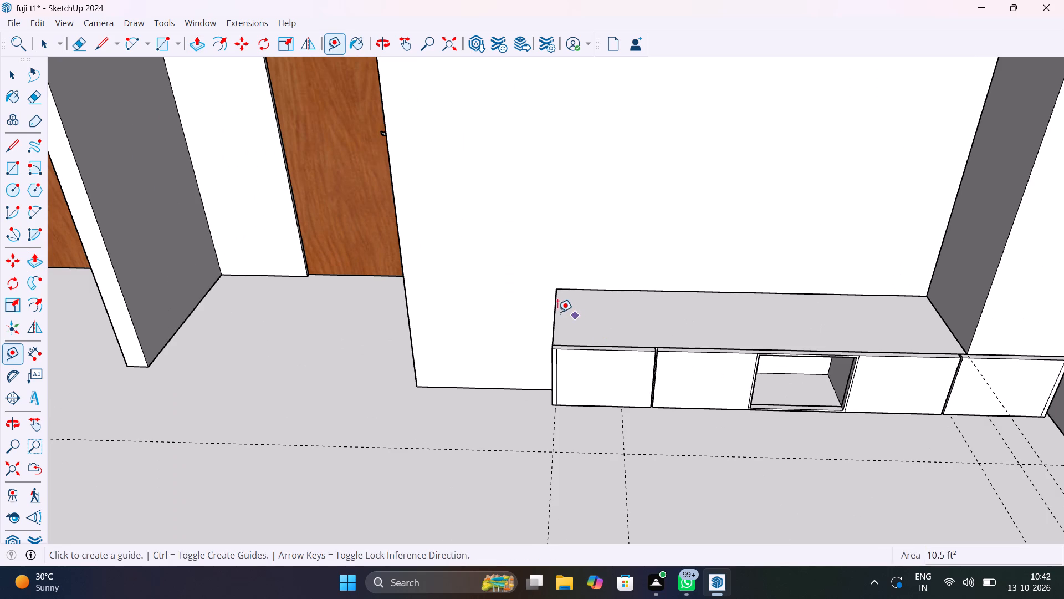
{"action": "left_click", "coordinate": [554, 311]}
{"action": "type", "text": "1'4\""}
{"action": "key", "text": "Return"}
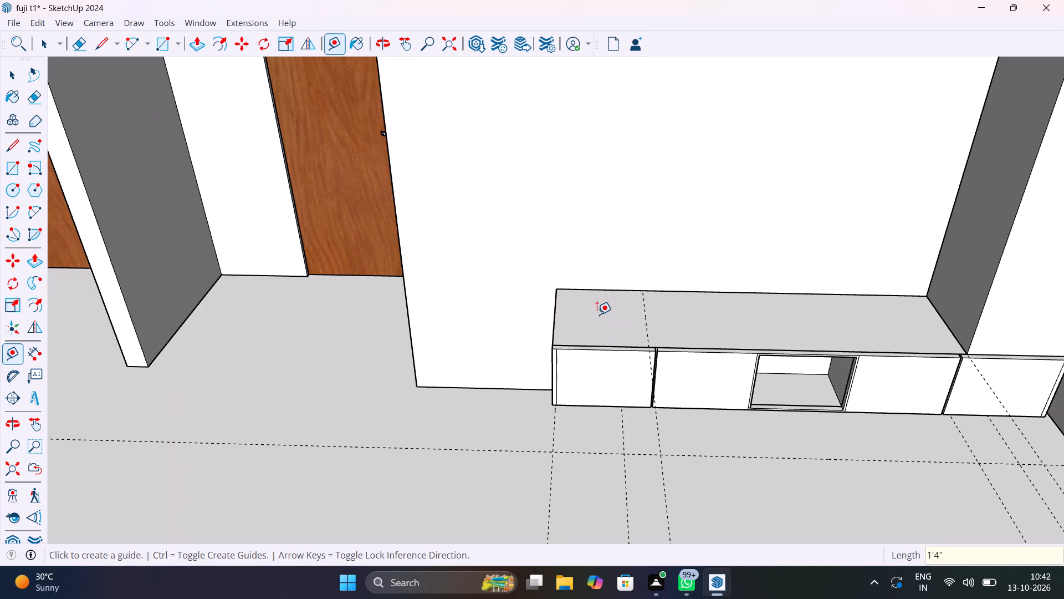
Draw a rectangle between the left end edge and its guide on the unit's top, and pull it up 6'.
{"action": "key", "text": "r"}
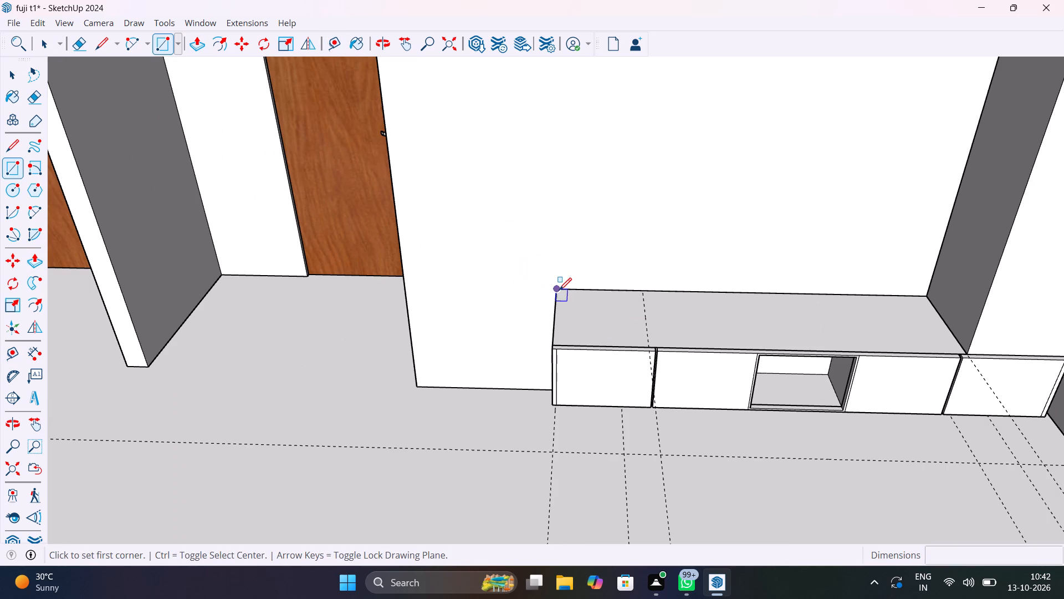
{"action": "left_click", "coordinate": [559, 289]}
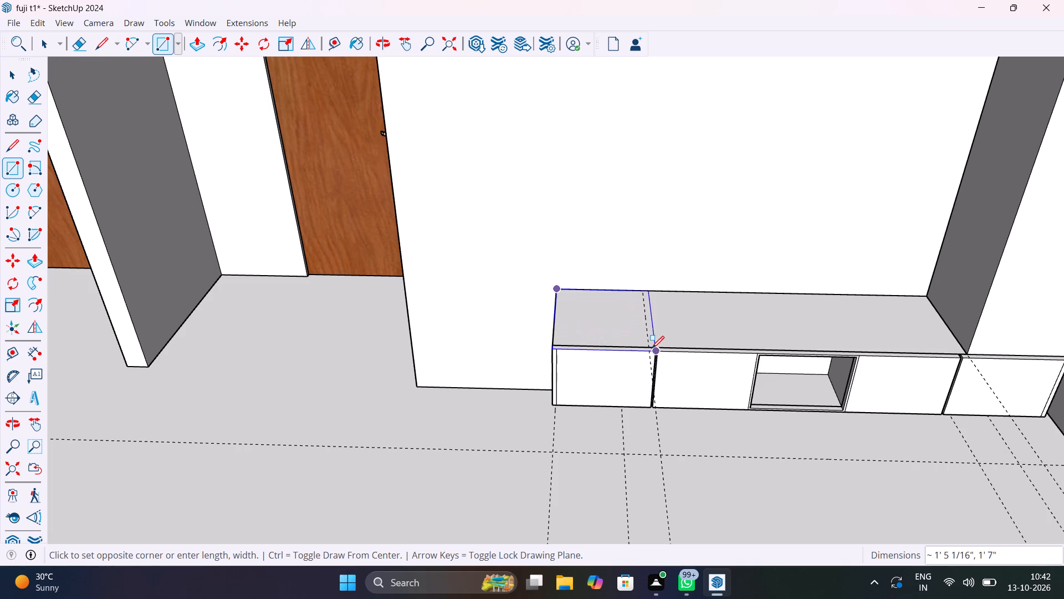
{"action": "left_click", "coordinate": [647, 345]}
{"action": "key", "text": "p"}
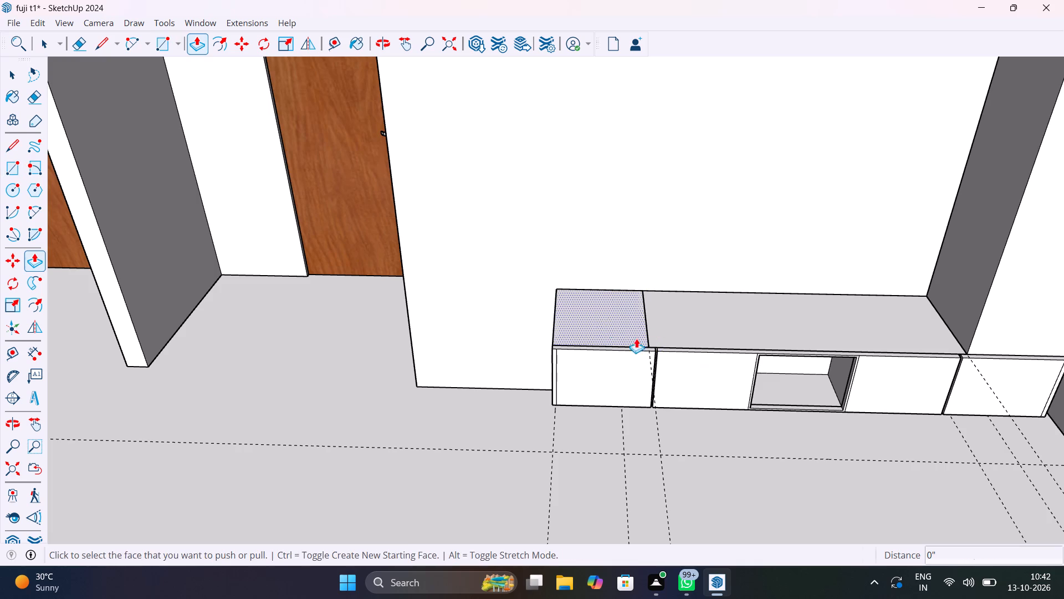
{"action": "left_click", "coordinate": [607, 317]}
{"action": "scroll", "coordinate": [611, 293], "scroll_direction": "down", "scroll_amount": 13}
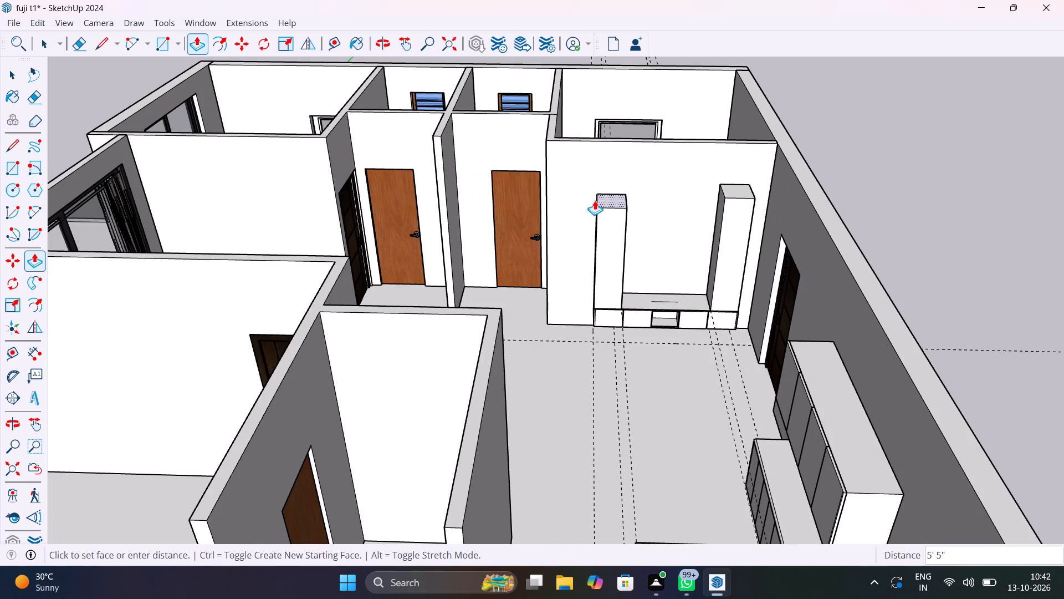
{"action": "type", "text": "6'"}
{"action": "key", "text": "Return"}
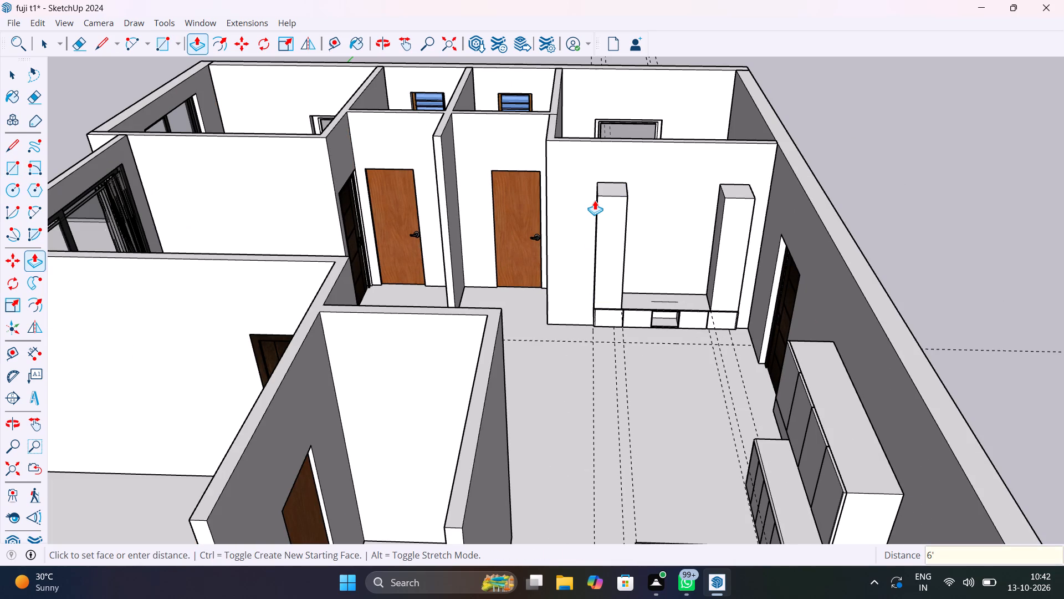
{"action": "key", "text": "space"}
Examine the two end columns and the low unit from the front to judge their proportions.
{"action": "scroll", "coordinate": [635, 244], "scroll_direction": "up", "scroll_amount": 4}
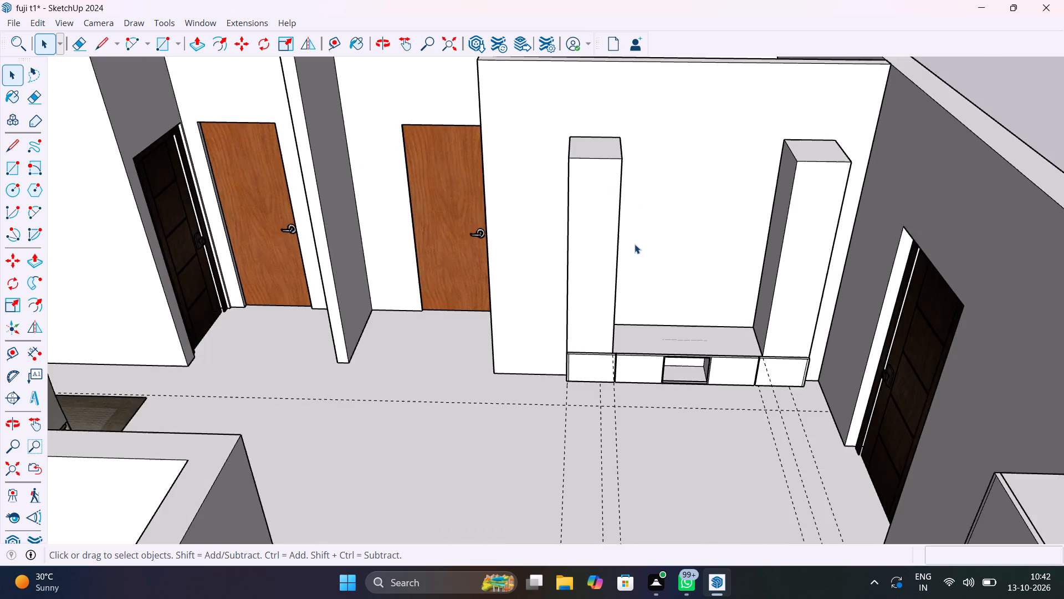
{"action": "scroll", "coordinate": [635, 244], "scroll_direction": "up", "scroll_amount": 6}
{"action": "middle_click_drag", "start_coordinate": [644, 262], "coordinate": [529, 193], "text": "shift"}
{"action": "scroll", "coordinate": [528, 236], "scroll_direction": "up", "scroll_amount": 1}
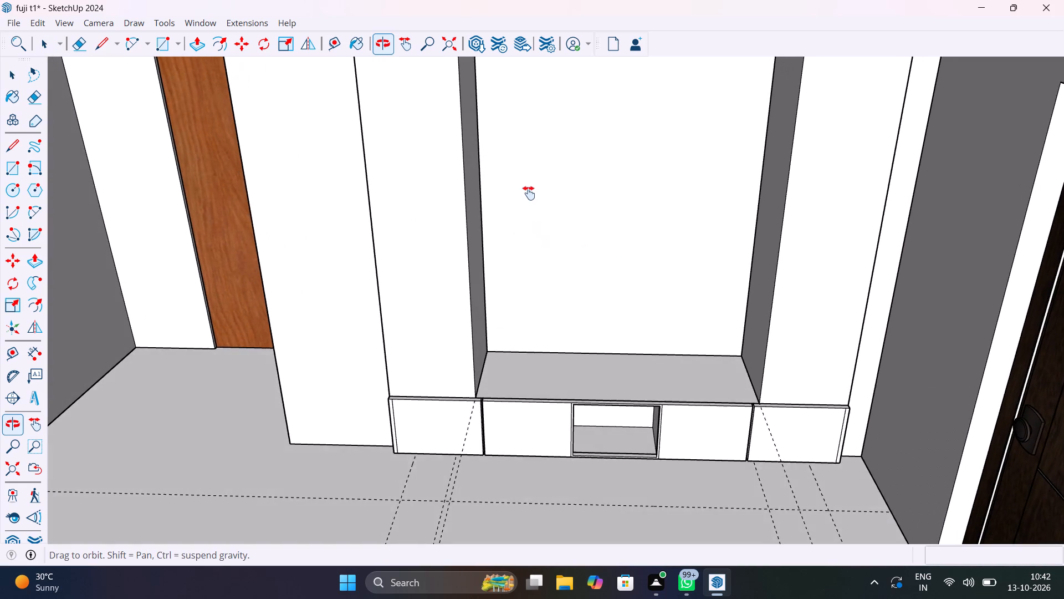
{"action": "middle_click_drag", "start_coordinate": [529, 193], "coordinate": [549, 231], "text": "shift"}
{"action": "scroll", "coordinate": [592, 258], "scroll_direction": "down", "scroll_amount": 5}
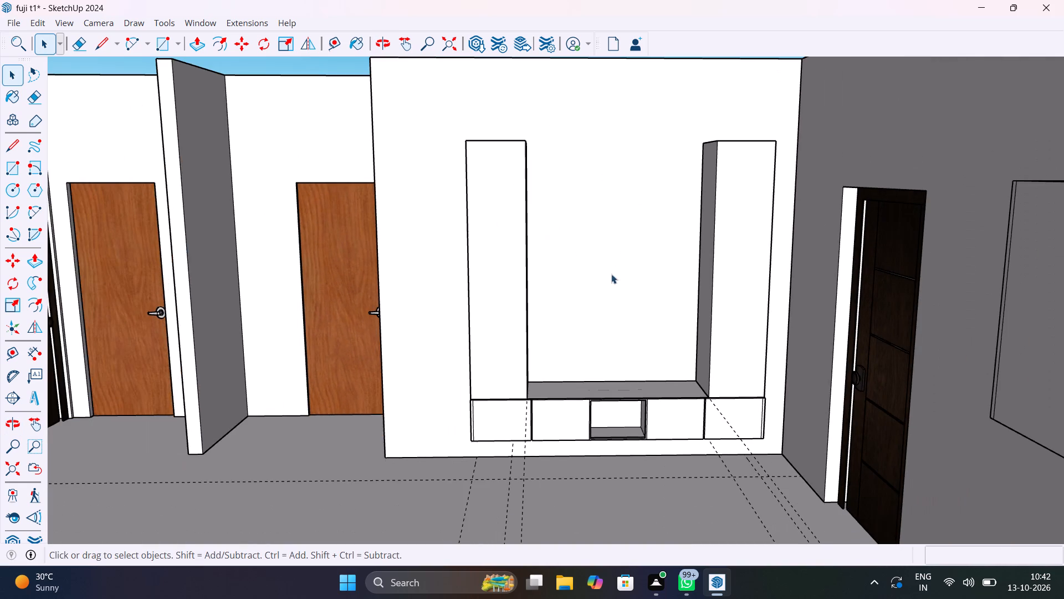
{"action": "middle_click_drag", "start_coordinate": [624, 281], "coordinate": [565, 290], "text": "shift"}
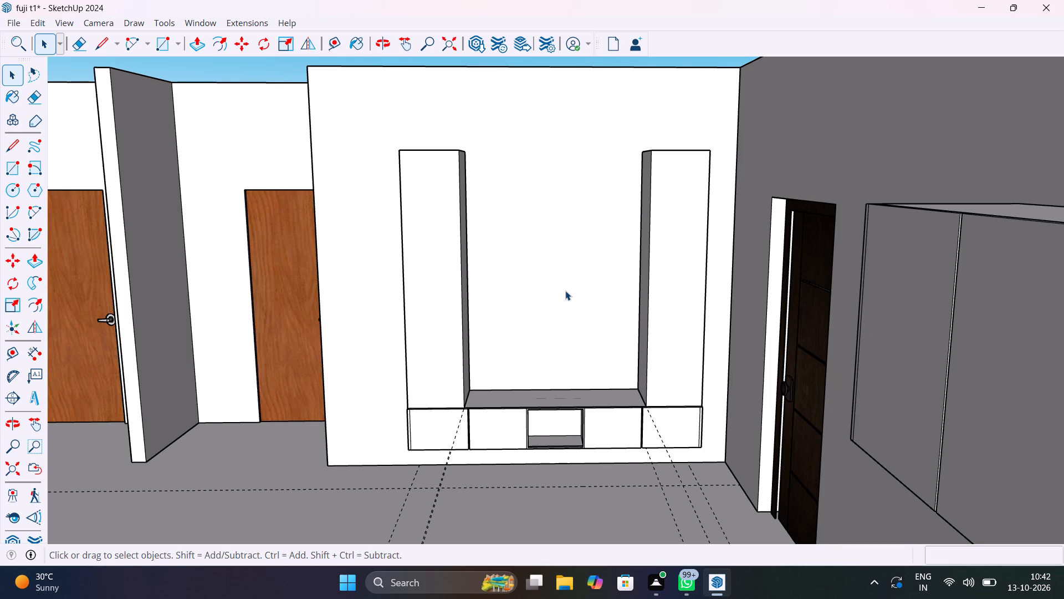
{"action": "scroll", "coordinate": [639, 259], "scroll_direction": "up", "scroll_amount": 3}
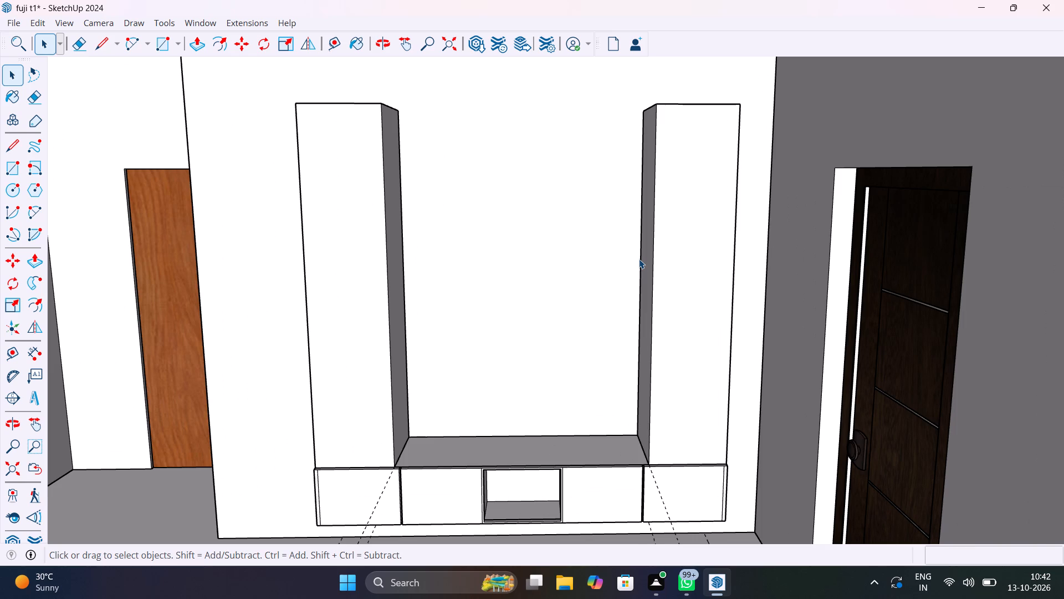
{"action": "scroll", "coordinate": [639, 259], "scroll_direction": "down", "scroll_amount": 3}
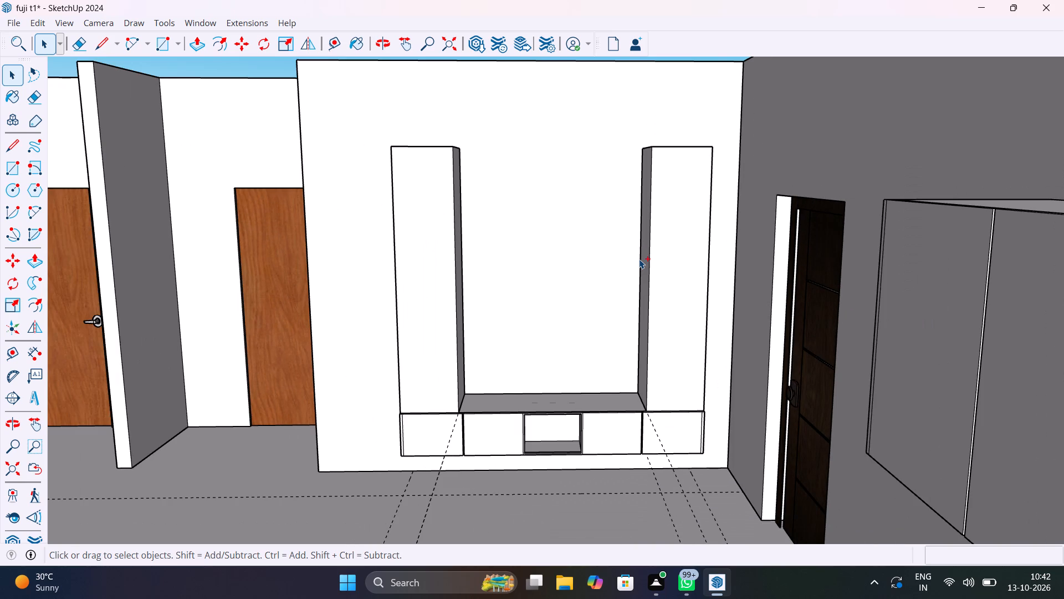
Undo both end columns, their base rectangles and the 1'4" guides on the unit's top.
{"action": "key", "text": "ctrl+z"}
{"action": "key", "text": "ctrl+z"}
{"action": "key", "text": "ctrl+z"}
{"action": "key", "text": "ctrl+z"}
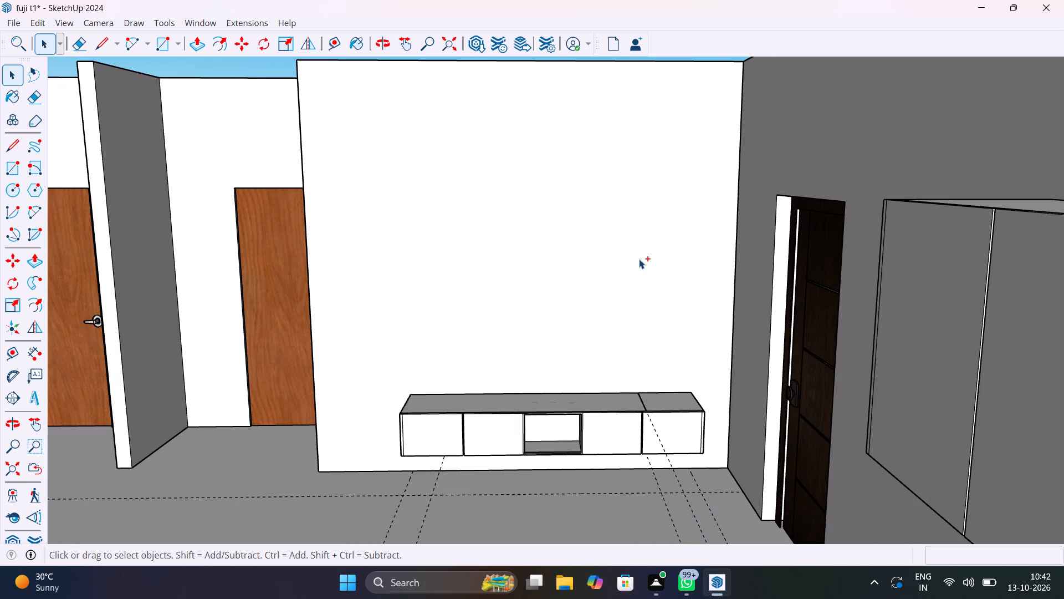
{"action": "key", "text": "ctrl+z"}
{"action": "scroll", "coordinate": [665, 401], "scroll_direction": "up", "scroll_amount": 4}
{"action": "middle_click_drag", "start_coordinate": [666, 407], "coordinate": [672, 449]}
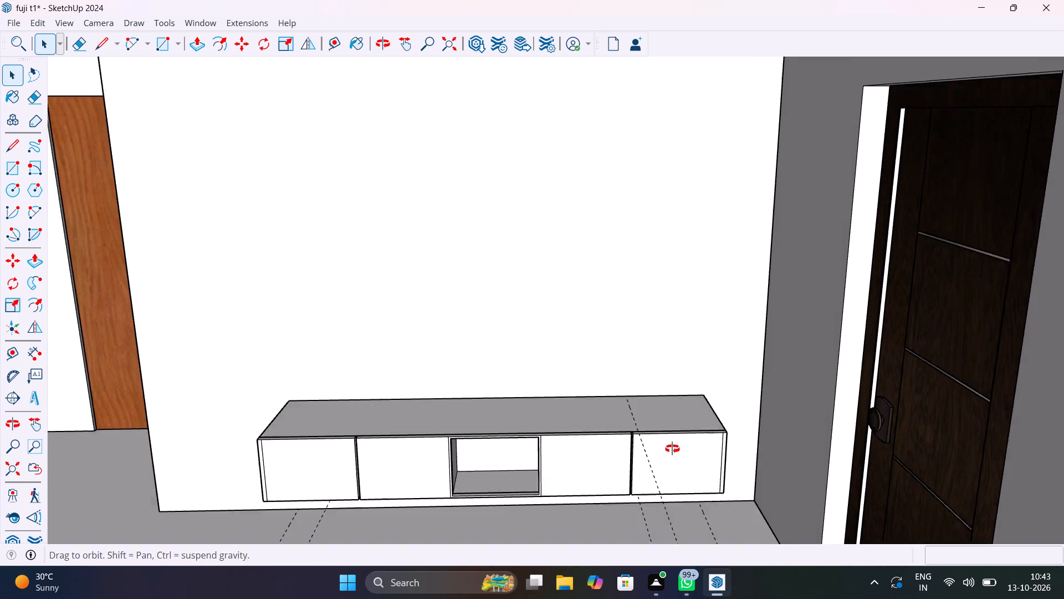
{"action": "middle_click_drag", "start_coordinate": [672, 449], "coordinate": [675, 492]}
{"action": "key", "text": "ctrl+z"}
Place guides on the unit's top 1' in from the right end edge and 1' in from the left end edge.
{"action": "scroll", "coordinate": [713, 428], "scroll_direction": "up", "scroll_amount": 5}
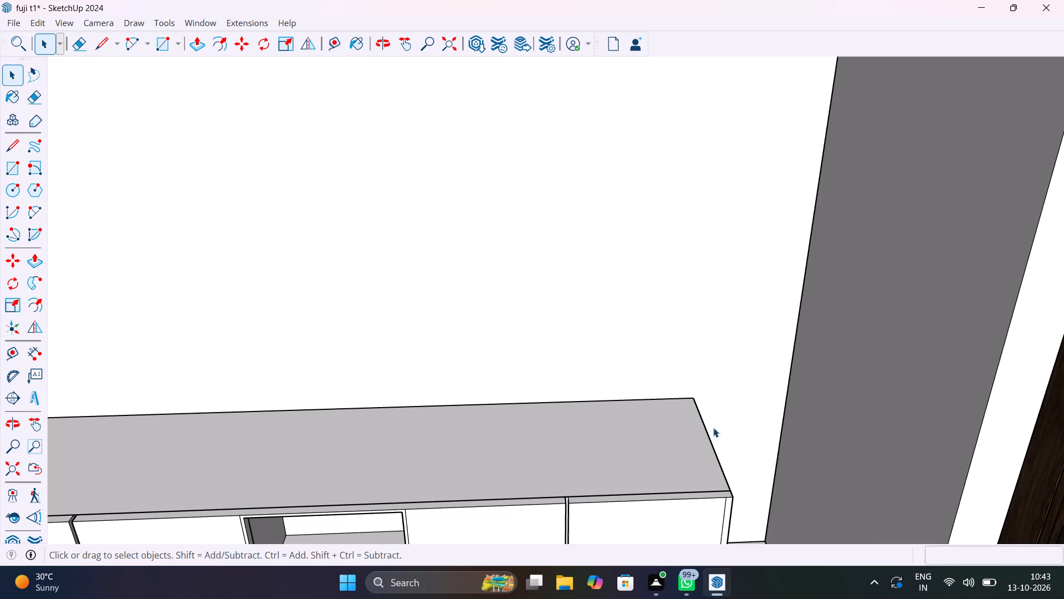
{"action": "key", "text": "t"}
{"action": "left_click", "coordinate": [709, 435]}
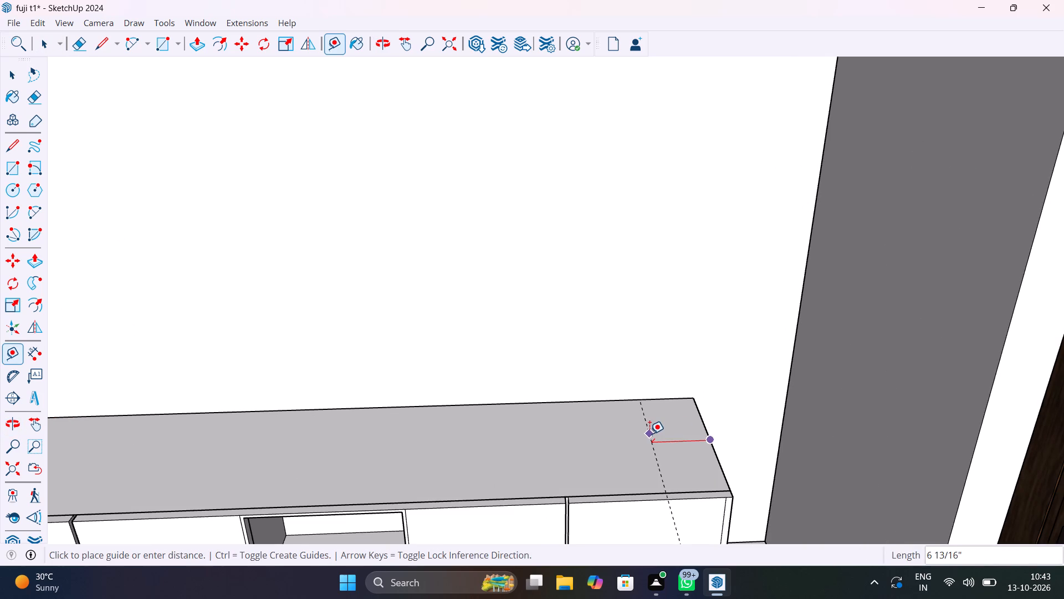
{"action": "type", "text": "1'"}
{"action": "key", "text": "Return"}
{"action": "scroll", "coordinate": [649, 434], "scroll_direction": "down", "scroll_amount": 2}
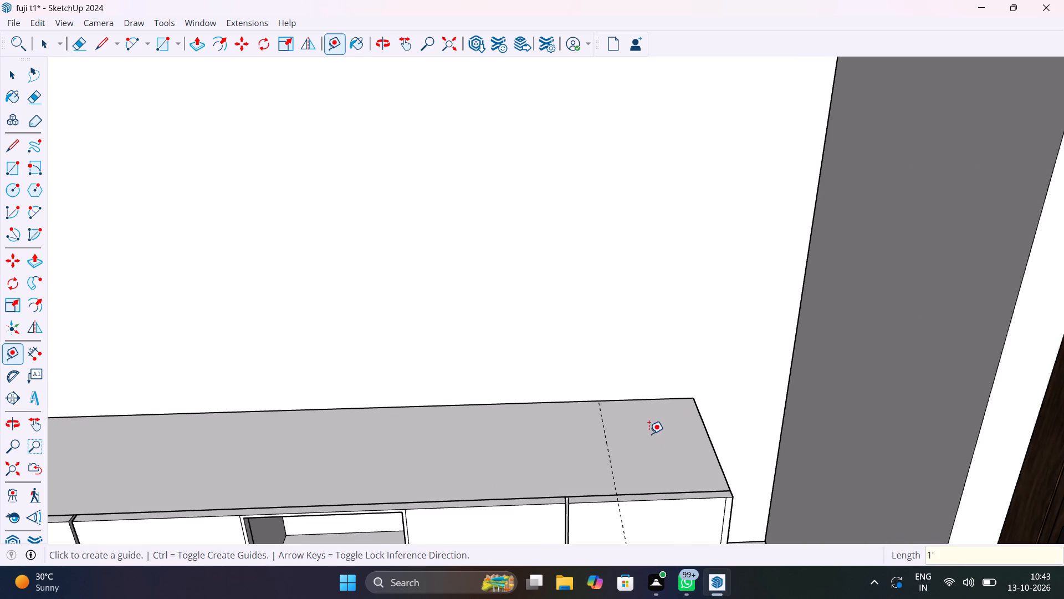
{"action": "scroll", "coordinate": [649, 434], "scroll_direction": "down", "scroll_amount": 6}
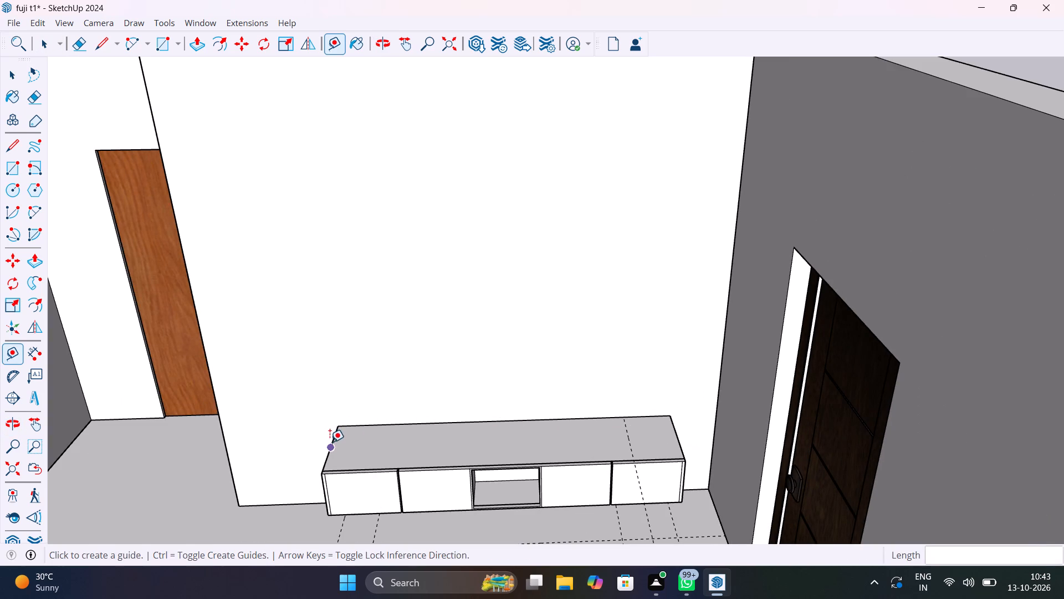
{"action": "left_click", "coordinate": [330, 442]}
{"action": "type", "text": "1'"}
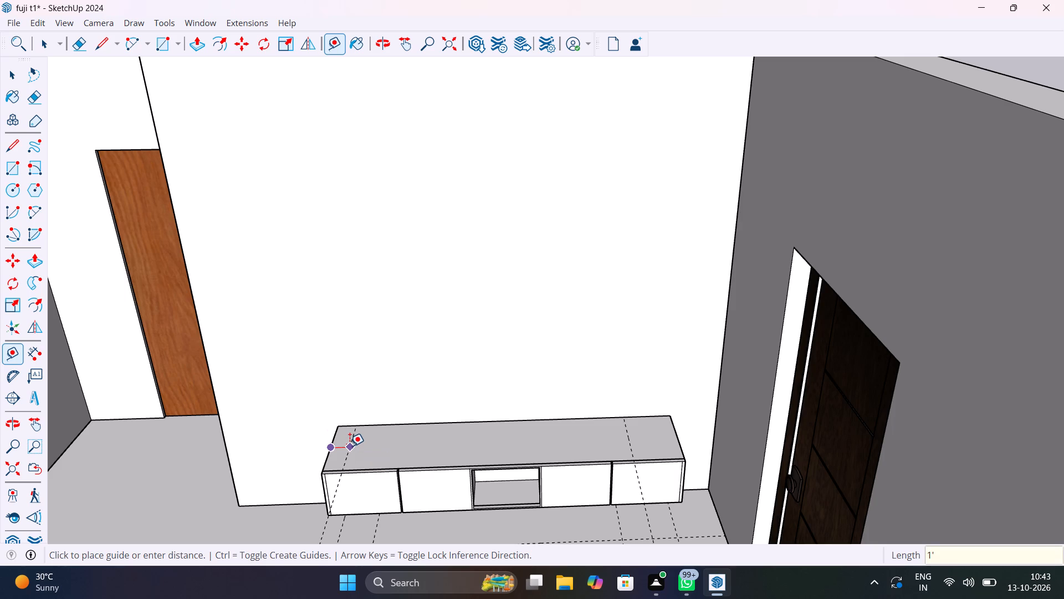
{"action": "key", "text": "Return"}
Draw a 1' by 1'6" rectangle at each end of the unit's top, bounded by the guides.
{"action": "key", "text": "r"}
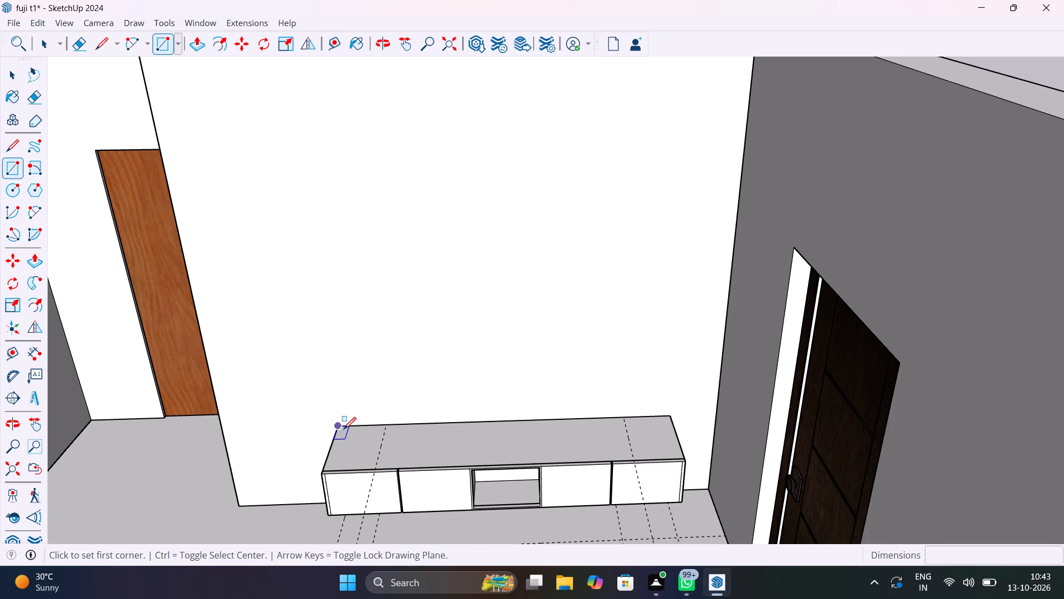
{"action": "left_click", "coordinate": [341, 427]}
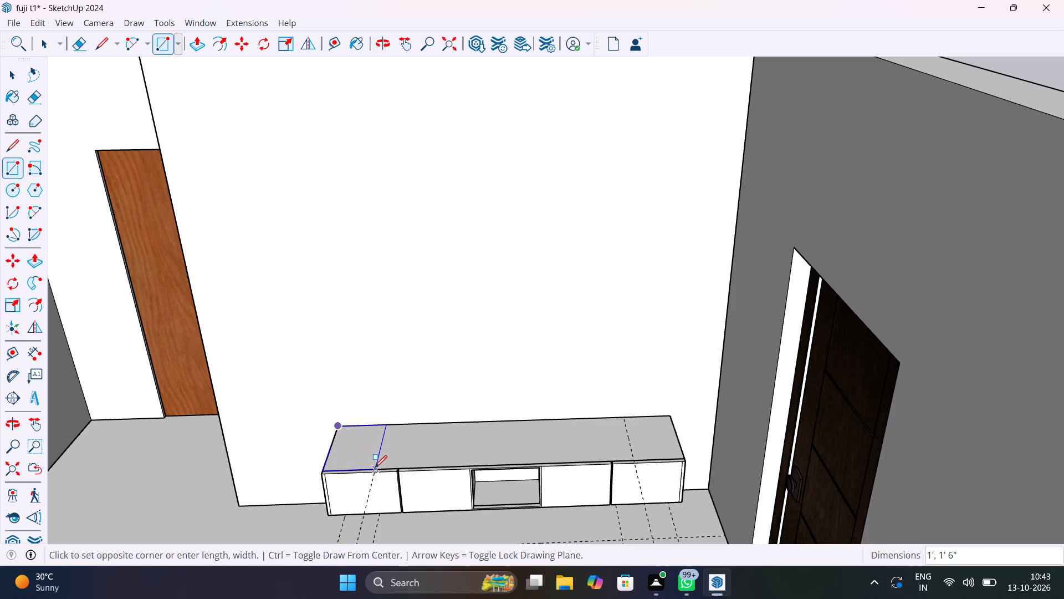
{"action": "left_click", "coordinate": [375, 468]}
{"action": "left_click", "coordinate": [625, 417]}
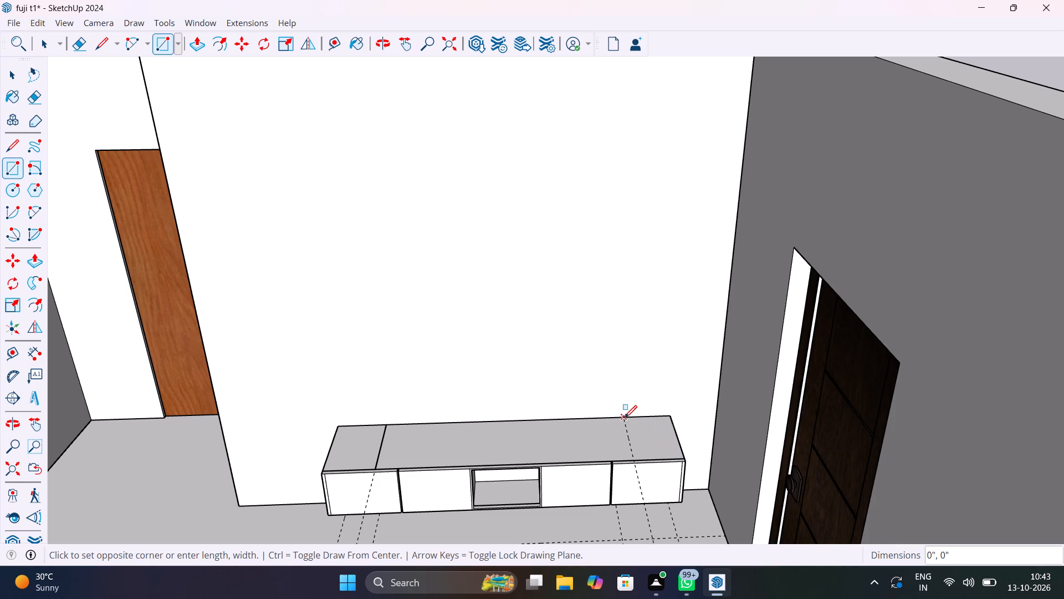
{"action": "left_click", "coordinate": [625, 418]}
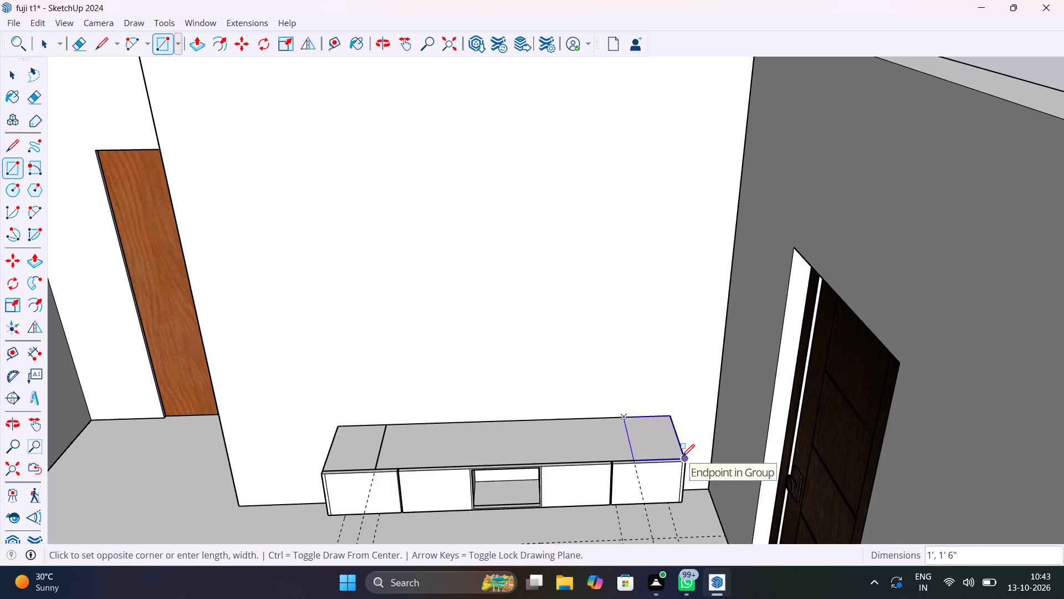
{"action": "left_click", "coordinate": [682, 456]}
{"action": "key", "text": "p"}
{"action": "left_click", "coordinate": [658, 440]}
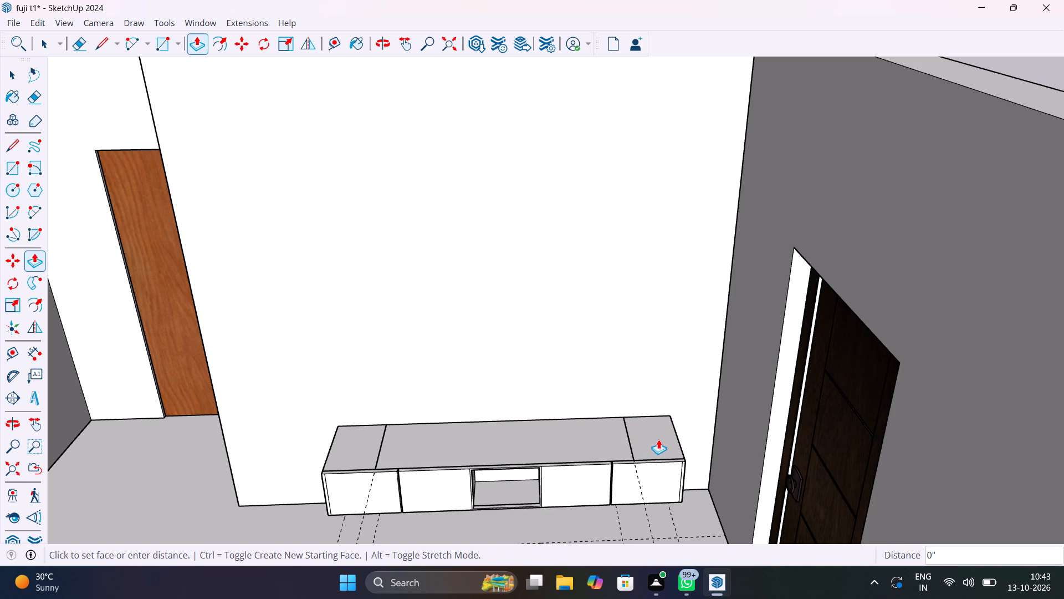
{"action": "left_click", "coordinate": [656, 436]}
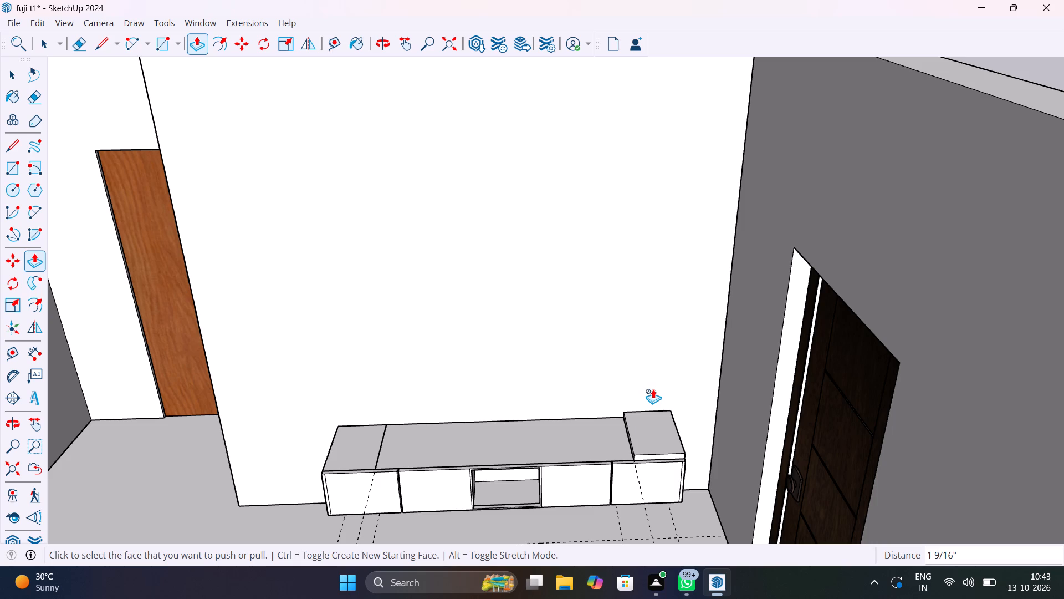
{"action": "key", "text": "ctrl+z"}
Push/Pull the right end rectangle on the unit's top up 6' into a tall column.
{"action": "left_click", "coordinate": [654, 426]}
{"action": "scroll", "coordinate": [650, 390], "scroll_direction": "down", "scroll_amount": 8}
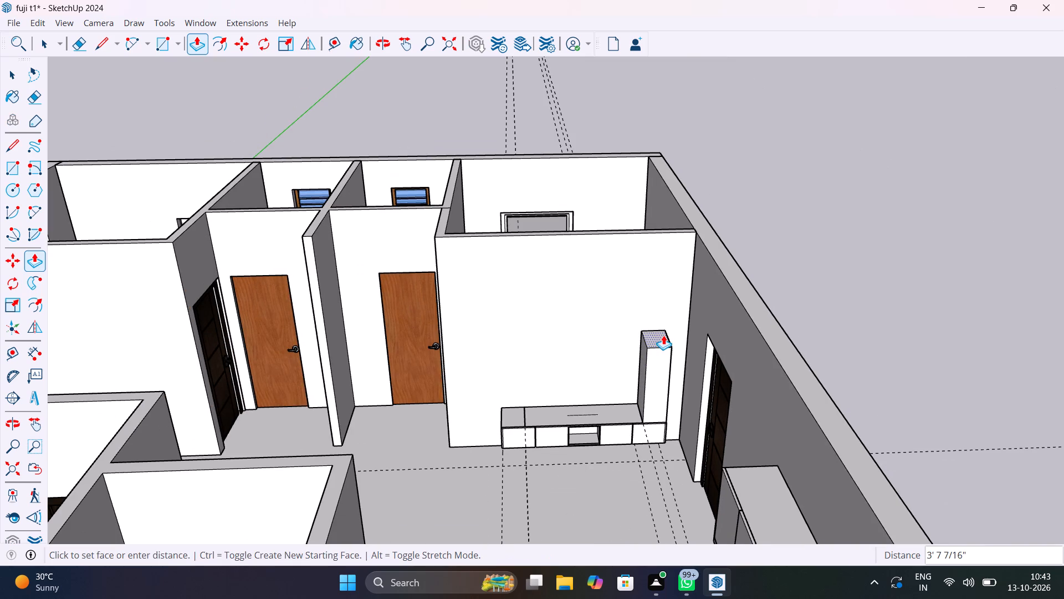
{"action": "type", "text": "6'"}
{"action": "key", "text": "Return"}
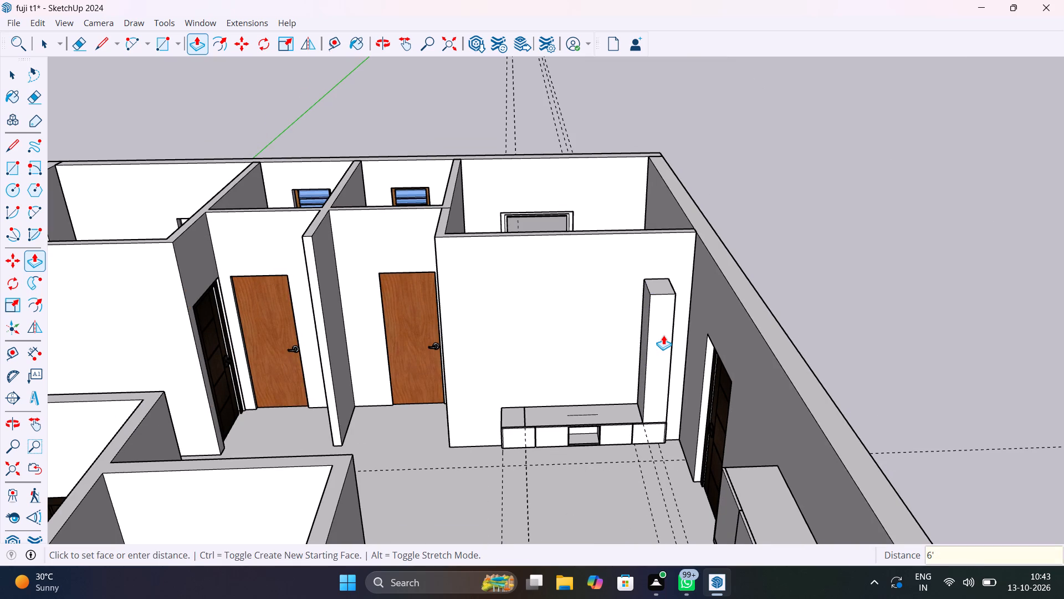
Push/Pull the left end rectangle on the unit's top up 6' into a matching tall column.
{"action": "scroll", "coordinate": [662, 339], "scroll_direction": "up", "scroll_amount": 10}
{"action": "scroll", "coordinate": [617, 395], "scroll_direction": "down", "scroll_amount": 5}
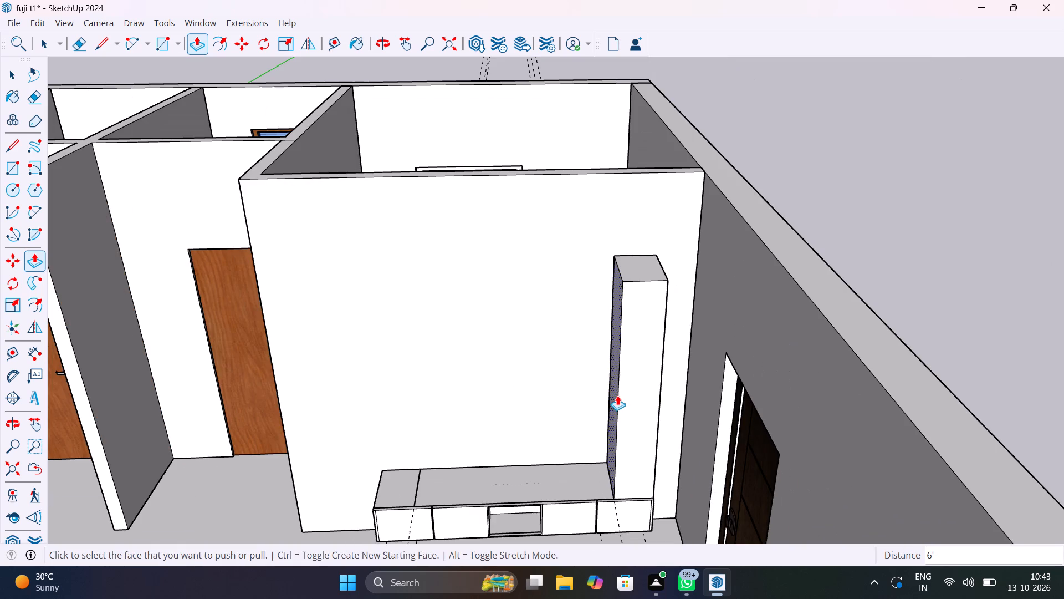
{"action": "double_click", "coordinate": [396, 485]}
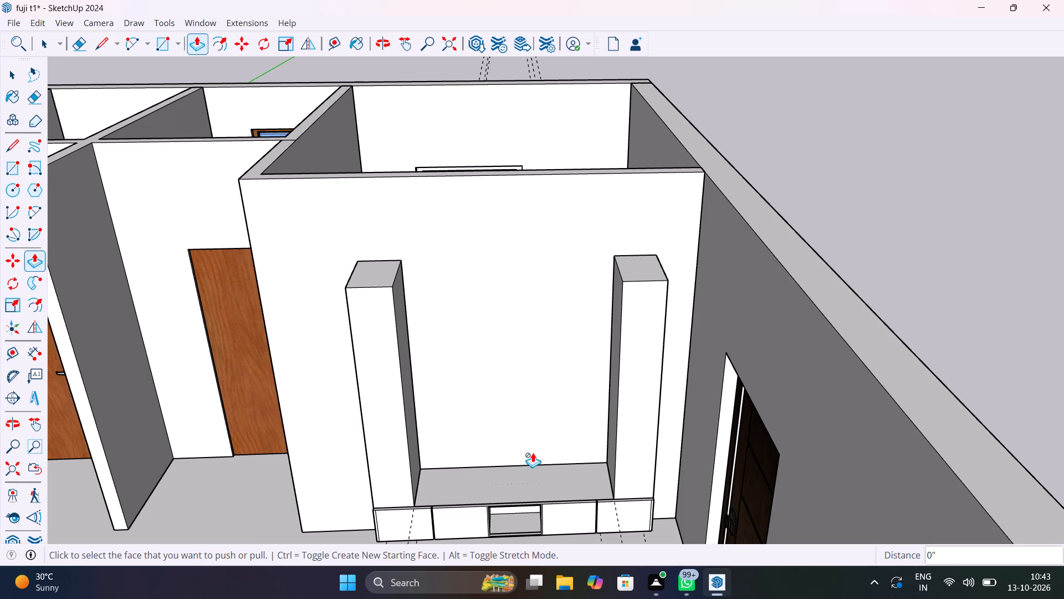
Select the whole right column and make it a group.
{"action": "key", "text": "space"}
{"action": "scroll", "coordinate": [533, 453], "scroll_direction": "down", "scroll_amount": 4}
{"action": "triple_click", "coordinate": [600, 427]}
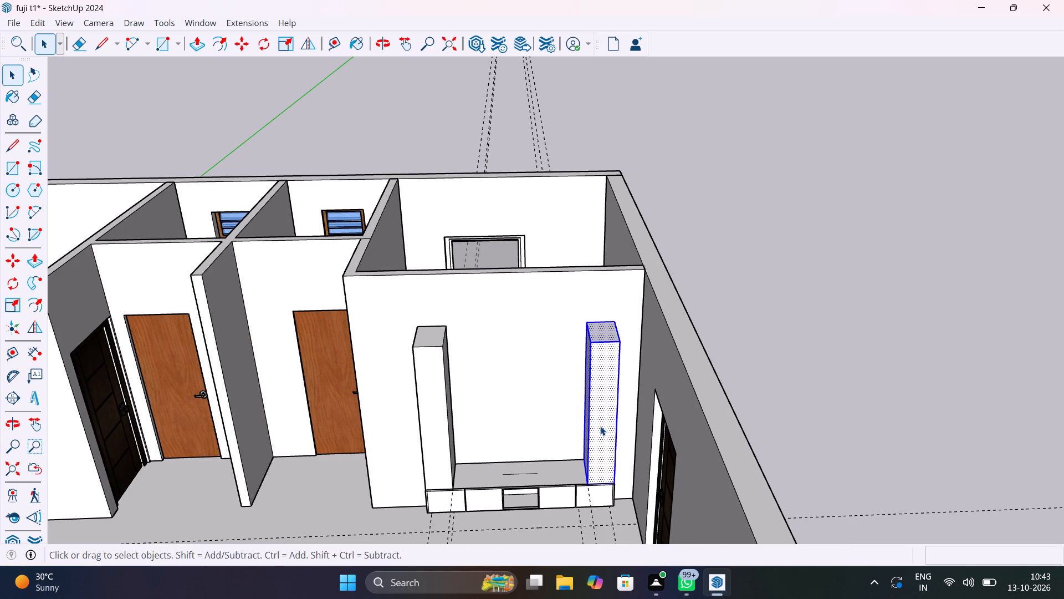
{"action": "right_click", "coordinate": [600, 426]}
{"action": "left_click", "coordinate": [690, 193]}
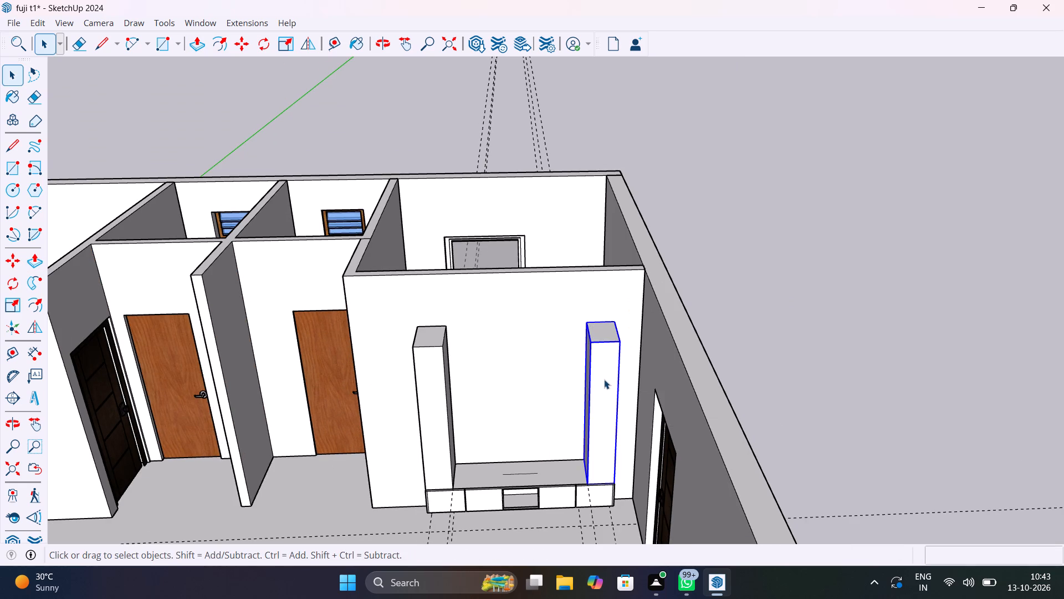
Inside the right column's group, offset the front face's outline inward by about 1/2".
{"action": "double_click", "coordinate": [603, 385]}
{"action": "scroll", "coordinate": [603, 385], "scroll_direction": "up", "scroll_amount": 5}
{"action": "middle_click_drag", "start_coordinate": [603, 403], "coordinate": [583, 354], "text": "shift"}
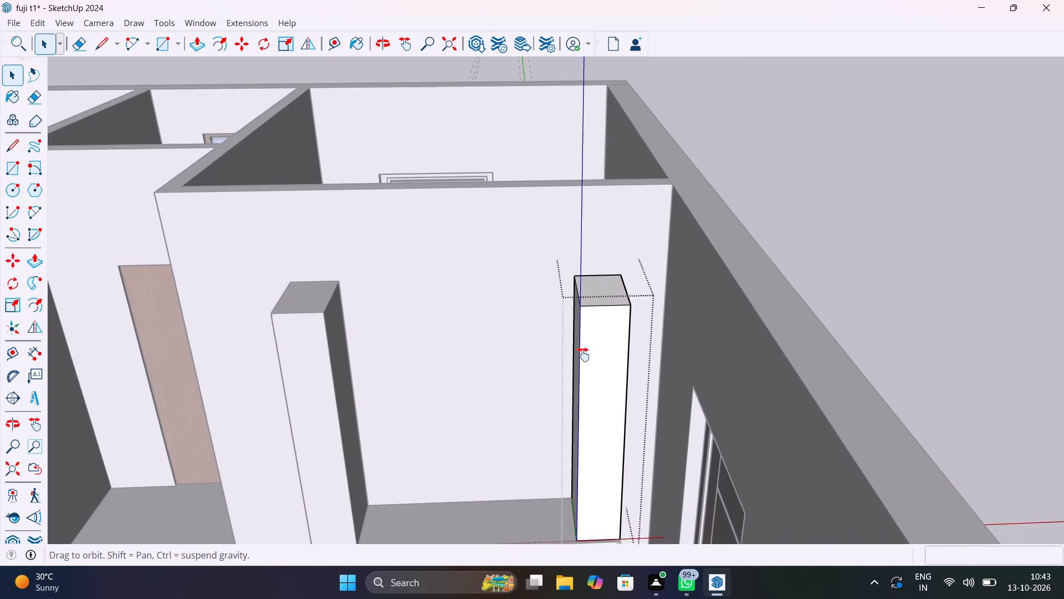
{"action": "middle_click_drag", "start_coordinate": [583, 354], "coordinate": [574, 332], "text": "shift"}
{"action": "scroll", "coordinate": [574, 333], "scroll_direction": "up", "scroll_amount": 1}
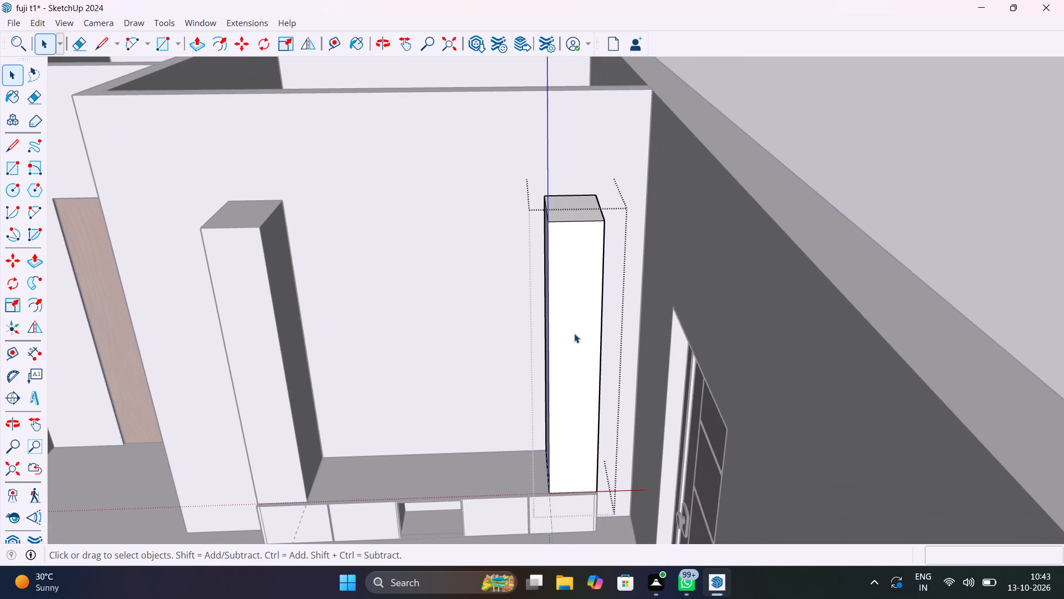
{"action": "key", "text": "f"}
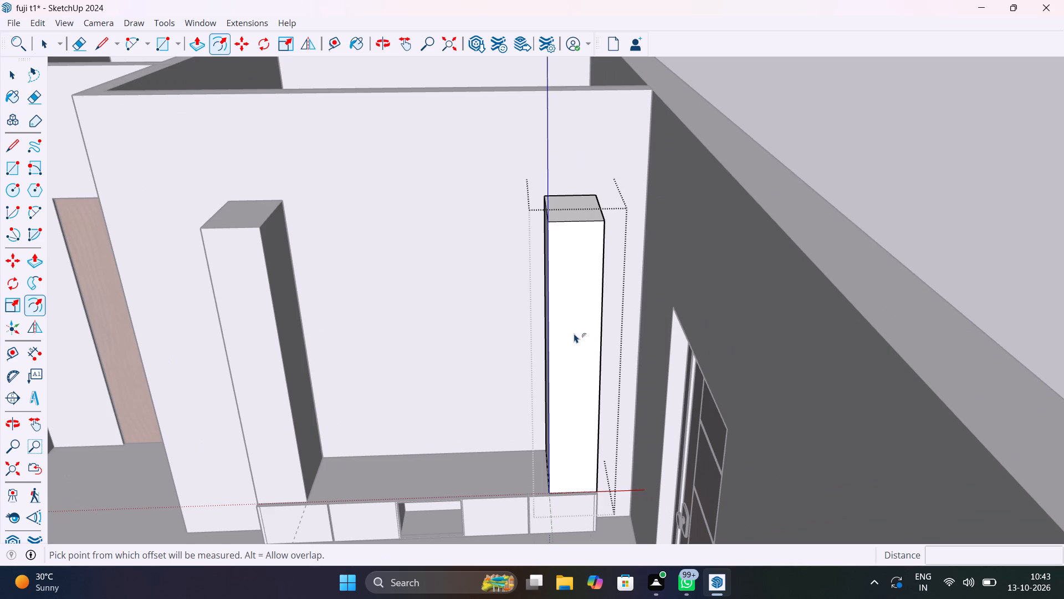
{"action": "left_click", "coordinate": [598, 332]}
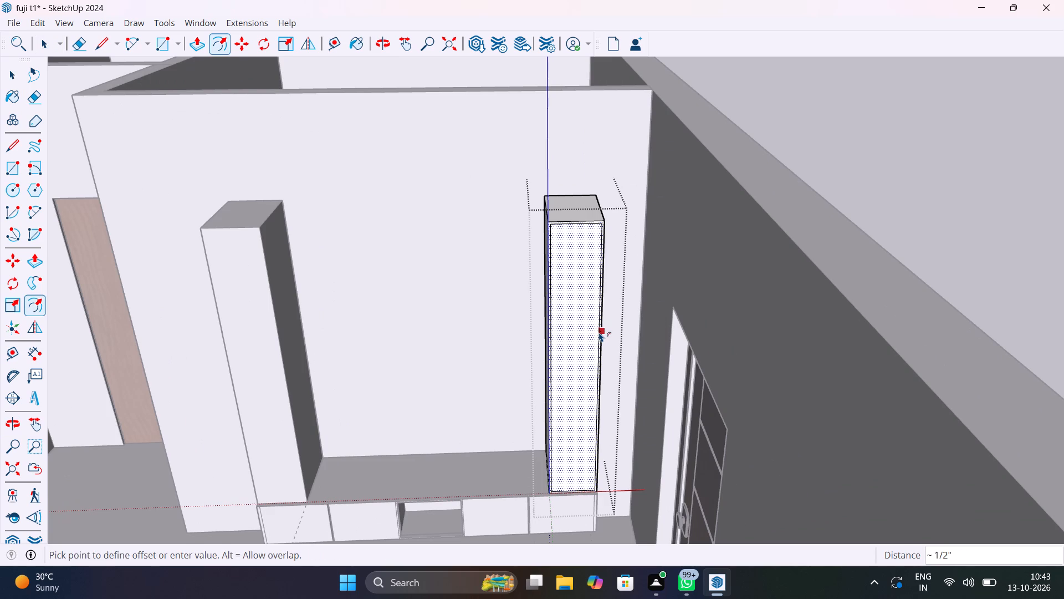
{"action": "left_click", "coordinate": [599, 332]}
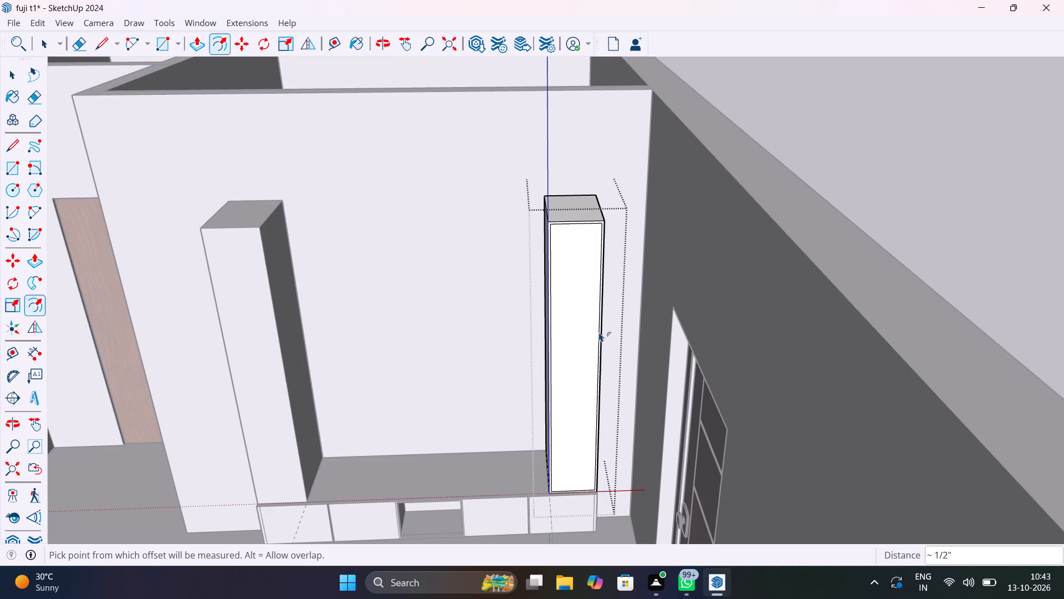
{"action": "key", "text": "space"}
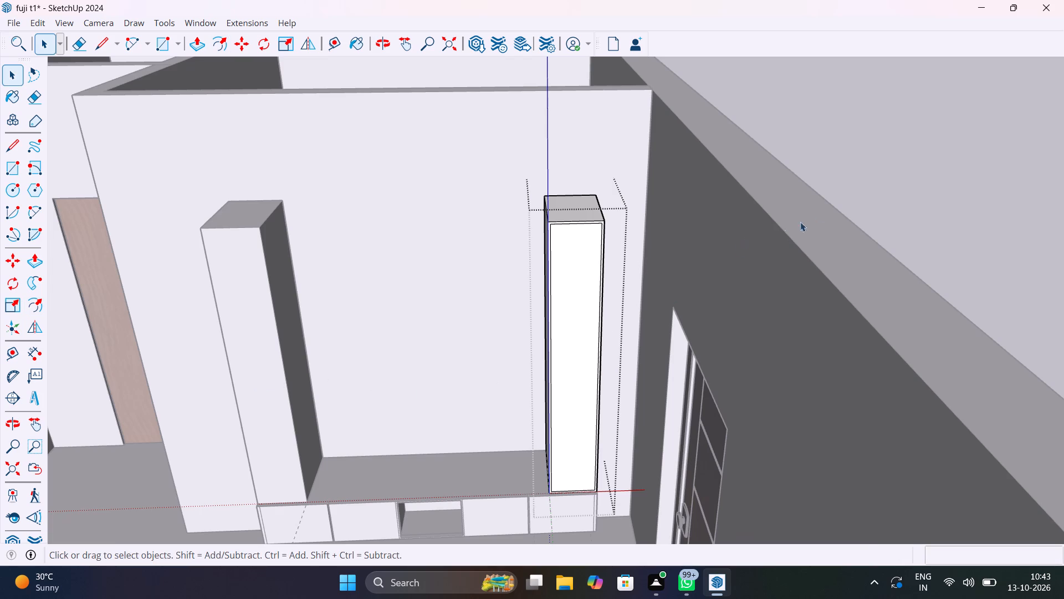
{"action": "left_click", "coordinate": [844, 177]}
Select the whole left column and make it a group.
{"action": "left_click", "coordinate": [260, 363]}
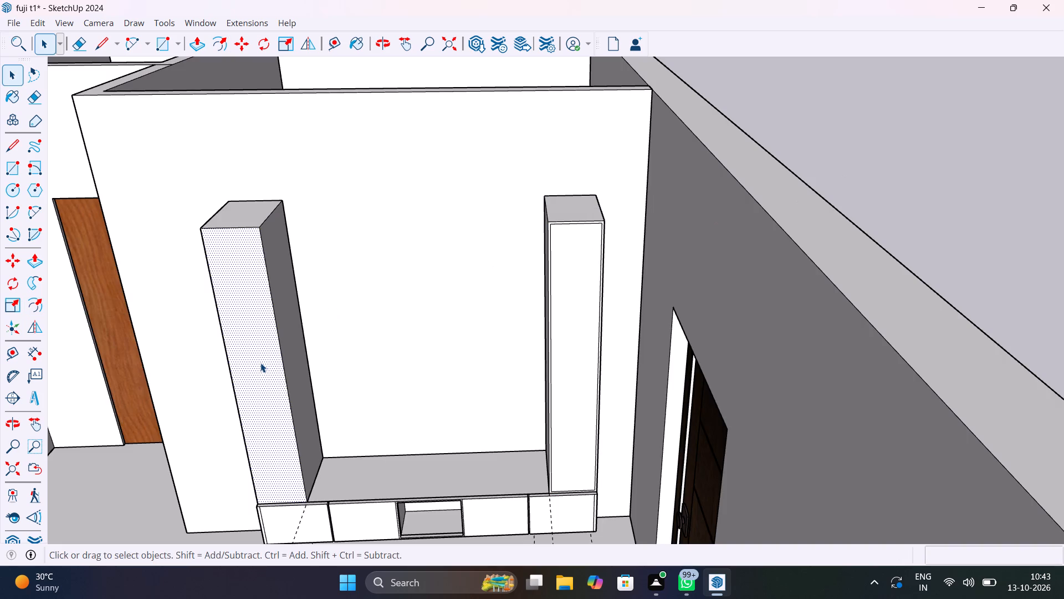
{"action": "triple_click", "coordinate": [260, 363]}
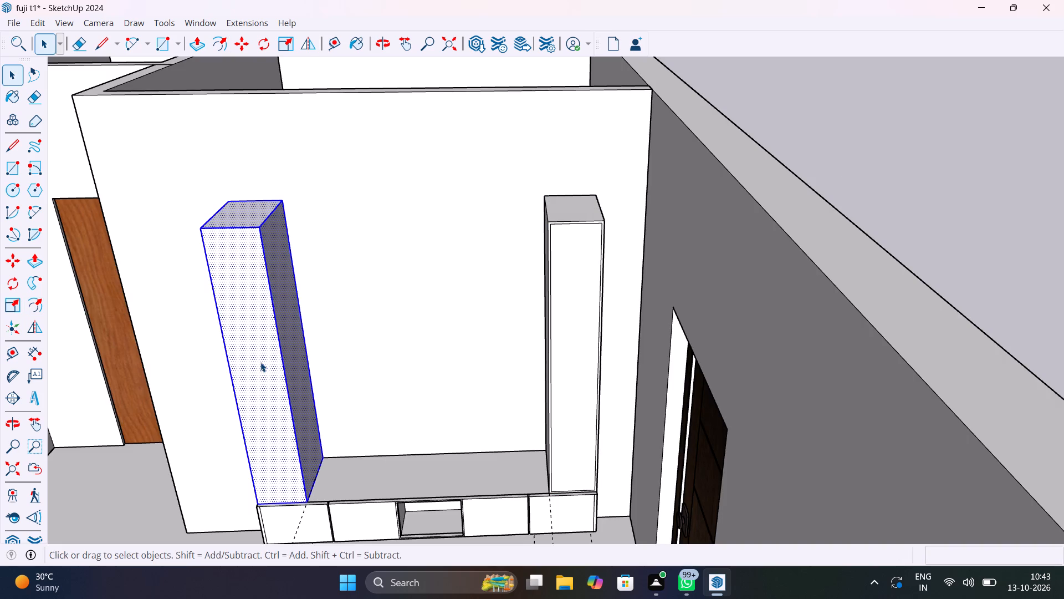
{"action": "right_click", "coordinate": [260, 362]}
{"action": "left_click", "coordinate": [296, 135]}
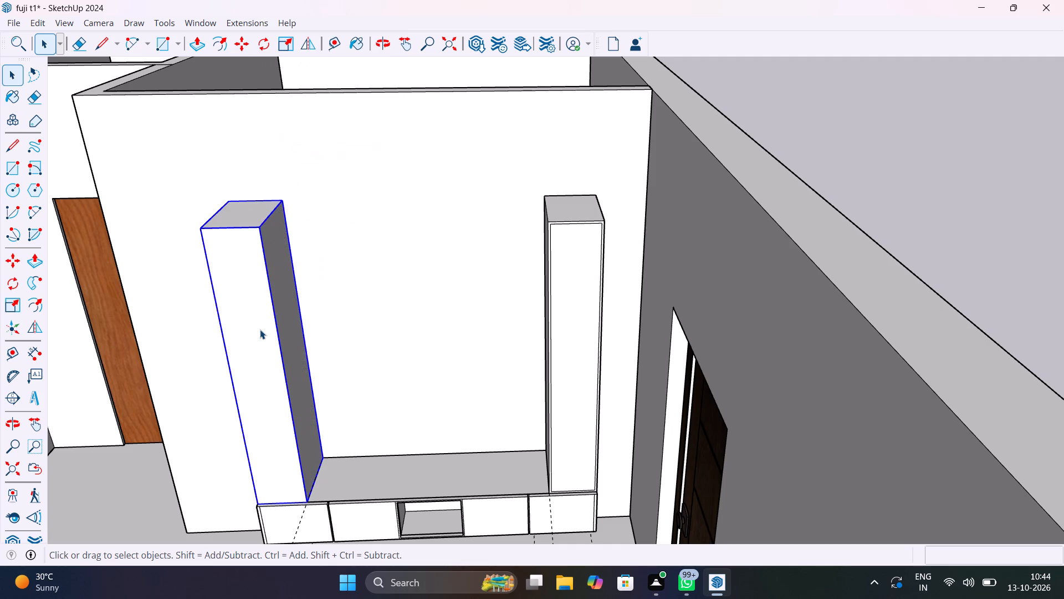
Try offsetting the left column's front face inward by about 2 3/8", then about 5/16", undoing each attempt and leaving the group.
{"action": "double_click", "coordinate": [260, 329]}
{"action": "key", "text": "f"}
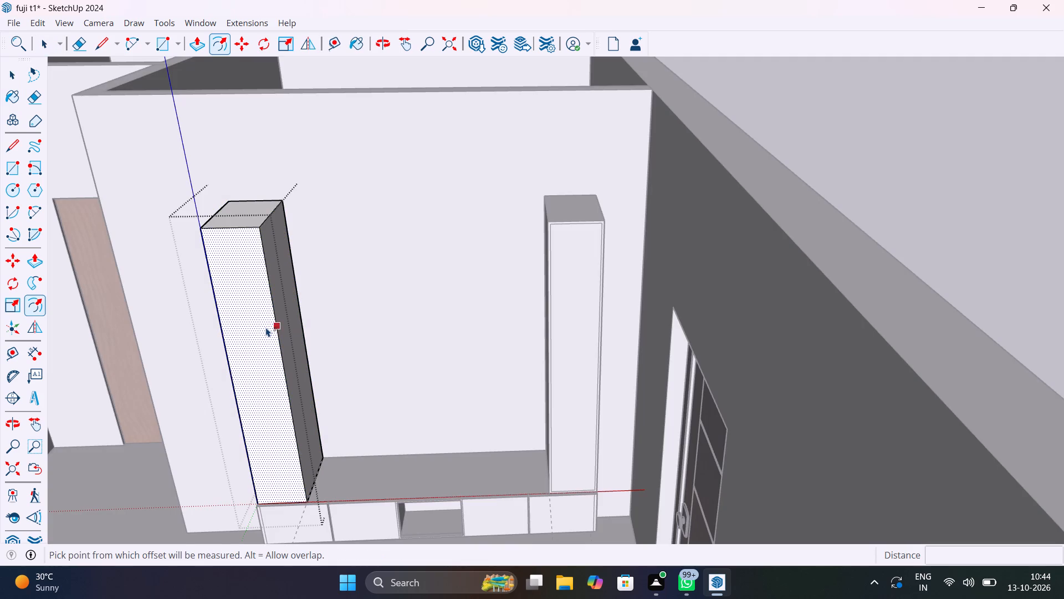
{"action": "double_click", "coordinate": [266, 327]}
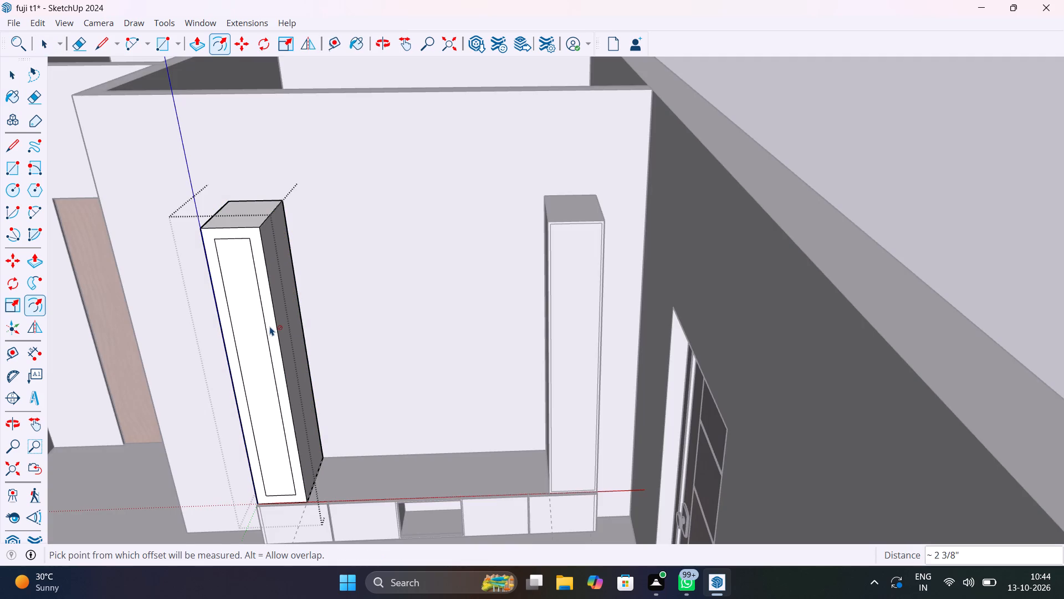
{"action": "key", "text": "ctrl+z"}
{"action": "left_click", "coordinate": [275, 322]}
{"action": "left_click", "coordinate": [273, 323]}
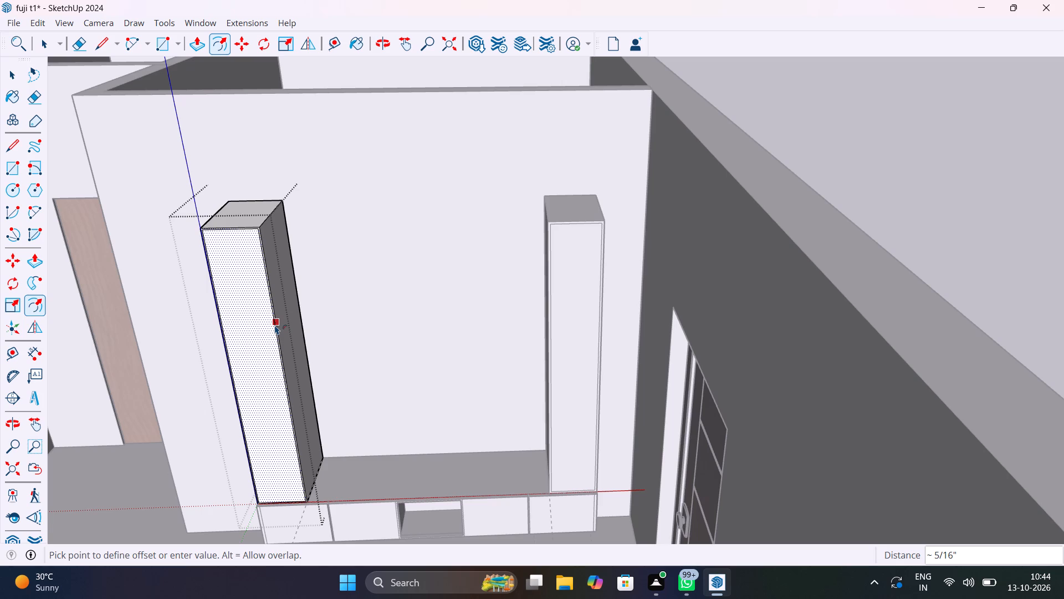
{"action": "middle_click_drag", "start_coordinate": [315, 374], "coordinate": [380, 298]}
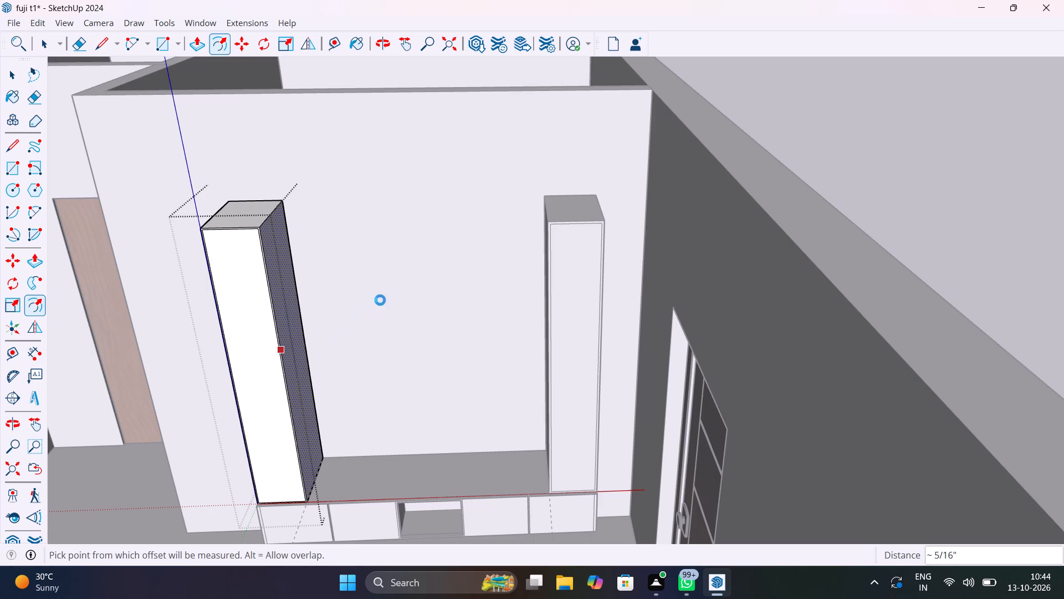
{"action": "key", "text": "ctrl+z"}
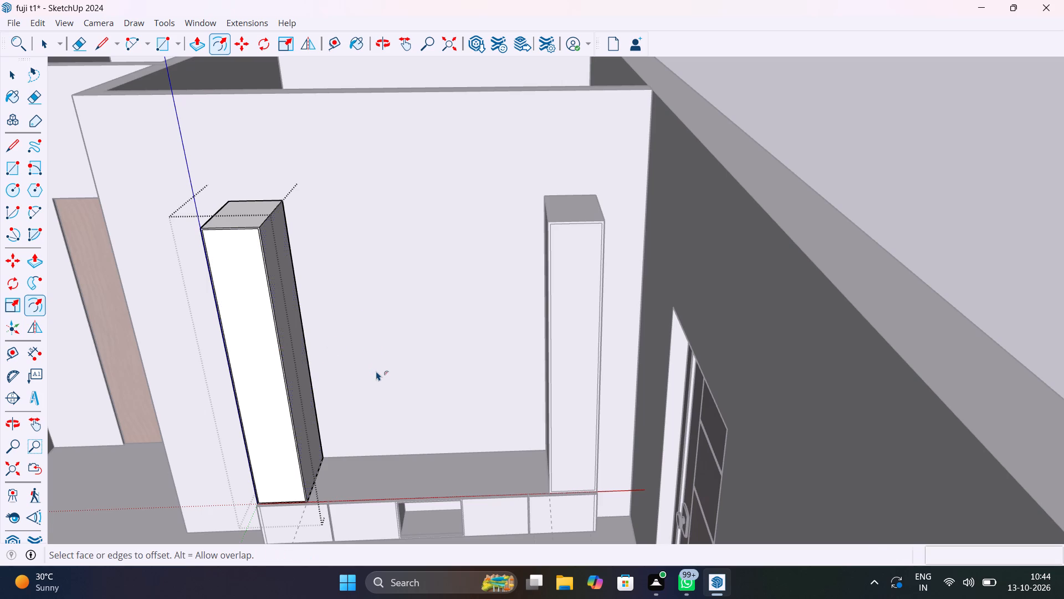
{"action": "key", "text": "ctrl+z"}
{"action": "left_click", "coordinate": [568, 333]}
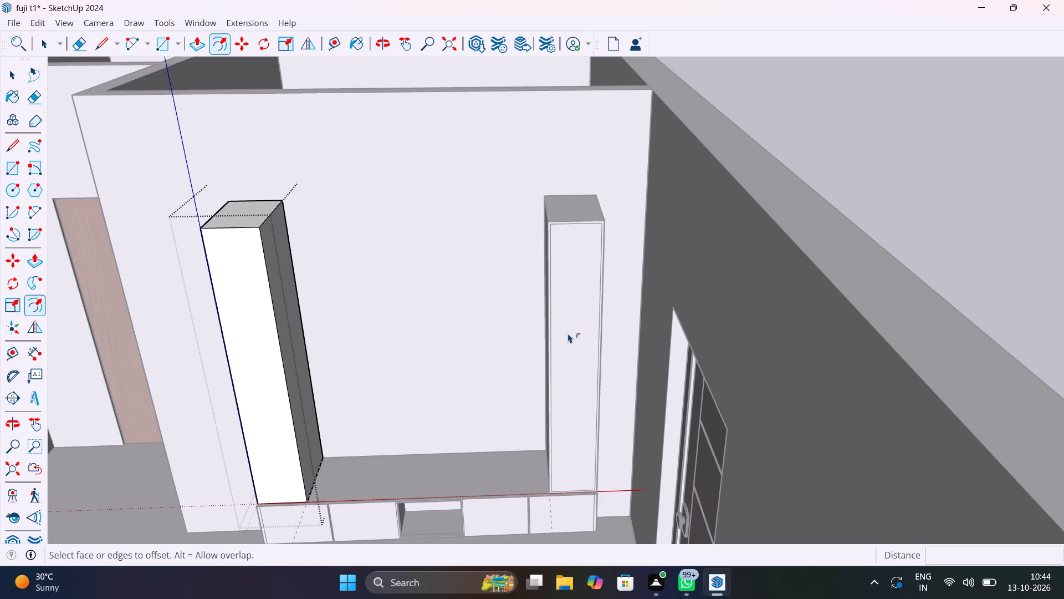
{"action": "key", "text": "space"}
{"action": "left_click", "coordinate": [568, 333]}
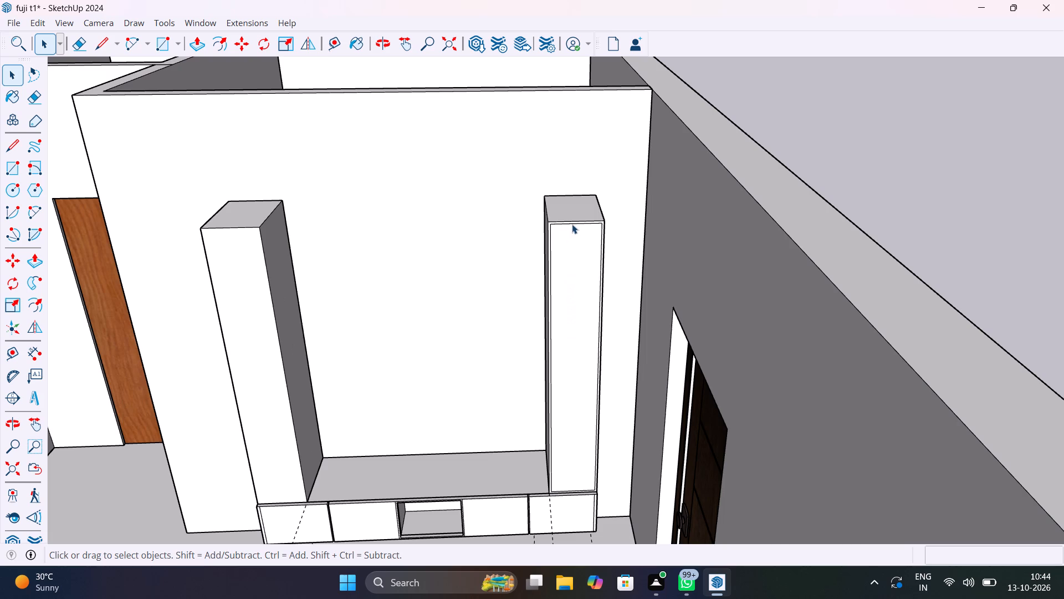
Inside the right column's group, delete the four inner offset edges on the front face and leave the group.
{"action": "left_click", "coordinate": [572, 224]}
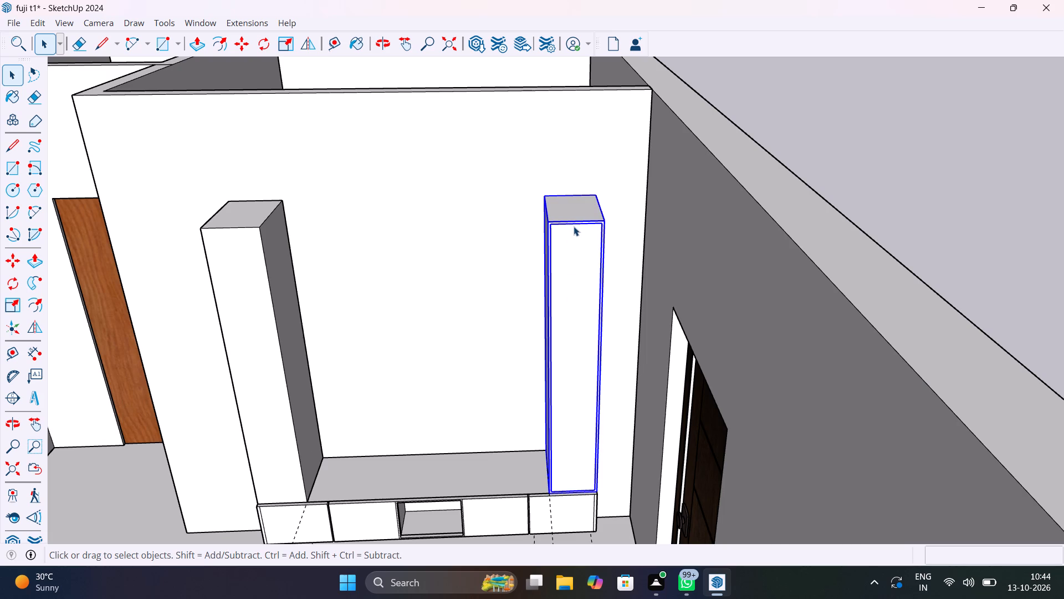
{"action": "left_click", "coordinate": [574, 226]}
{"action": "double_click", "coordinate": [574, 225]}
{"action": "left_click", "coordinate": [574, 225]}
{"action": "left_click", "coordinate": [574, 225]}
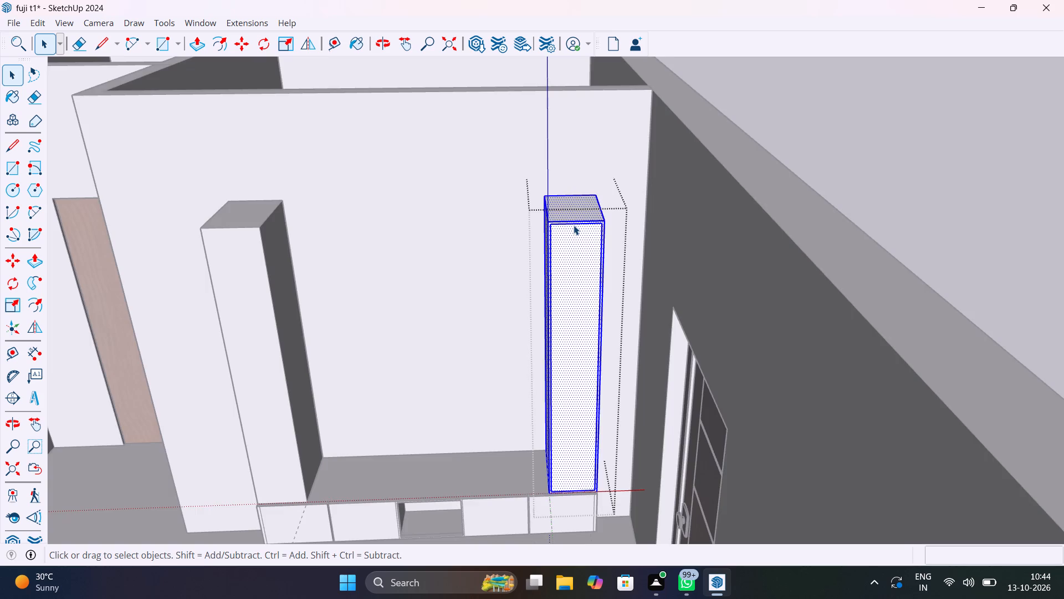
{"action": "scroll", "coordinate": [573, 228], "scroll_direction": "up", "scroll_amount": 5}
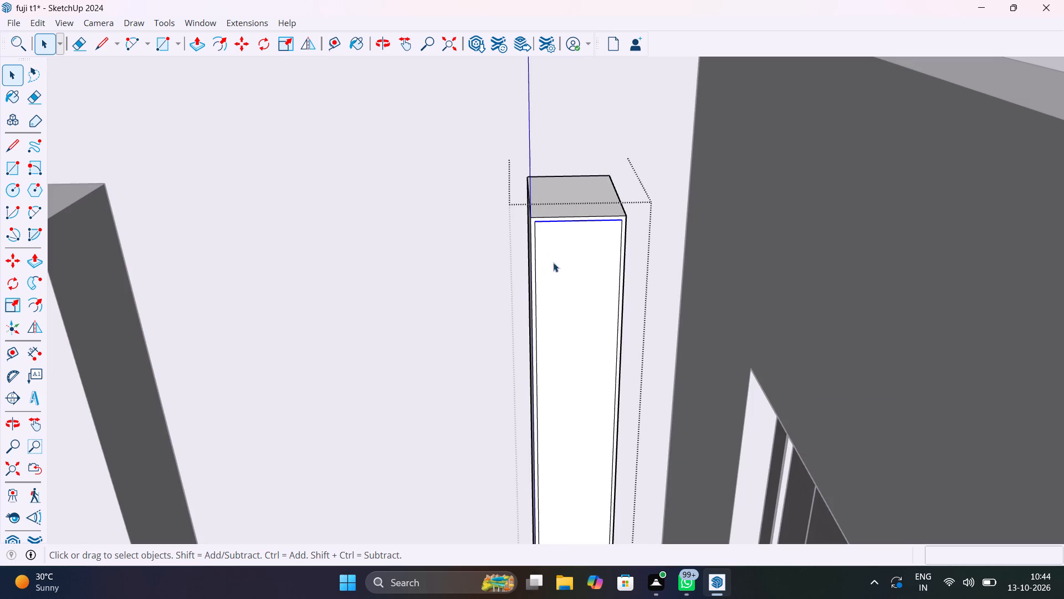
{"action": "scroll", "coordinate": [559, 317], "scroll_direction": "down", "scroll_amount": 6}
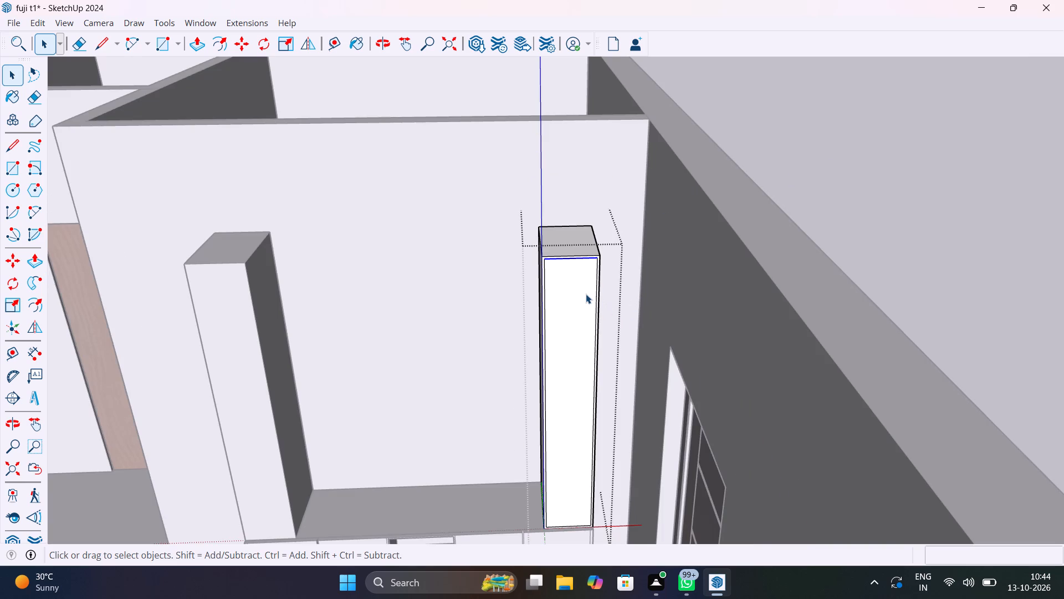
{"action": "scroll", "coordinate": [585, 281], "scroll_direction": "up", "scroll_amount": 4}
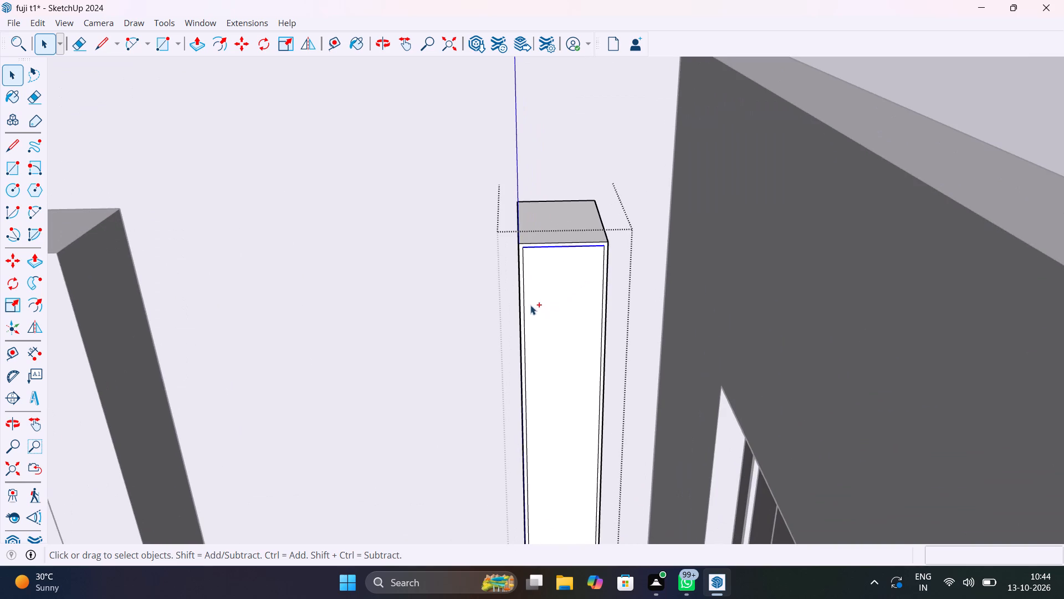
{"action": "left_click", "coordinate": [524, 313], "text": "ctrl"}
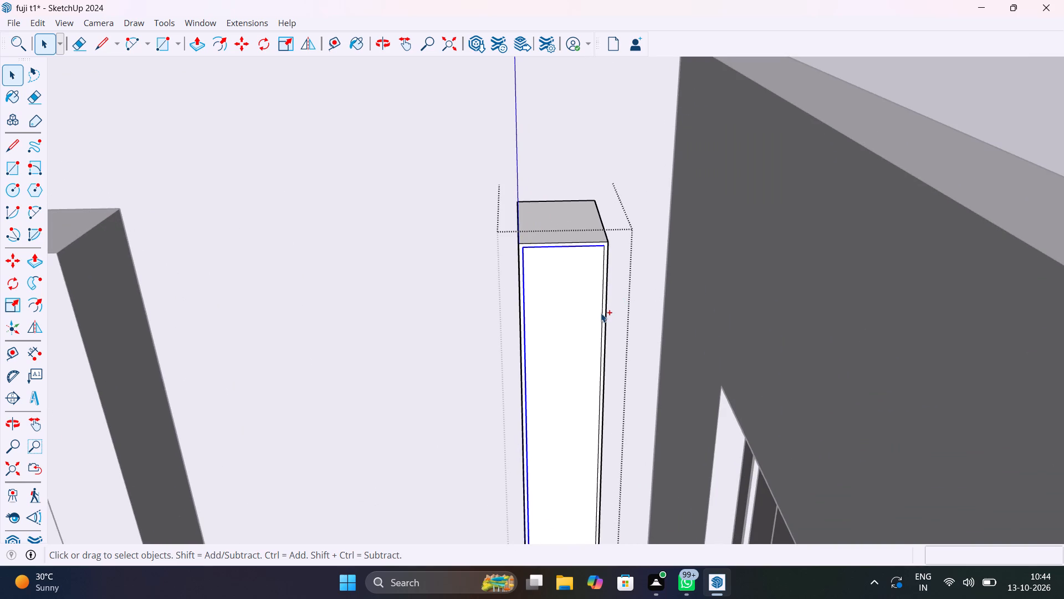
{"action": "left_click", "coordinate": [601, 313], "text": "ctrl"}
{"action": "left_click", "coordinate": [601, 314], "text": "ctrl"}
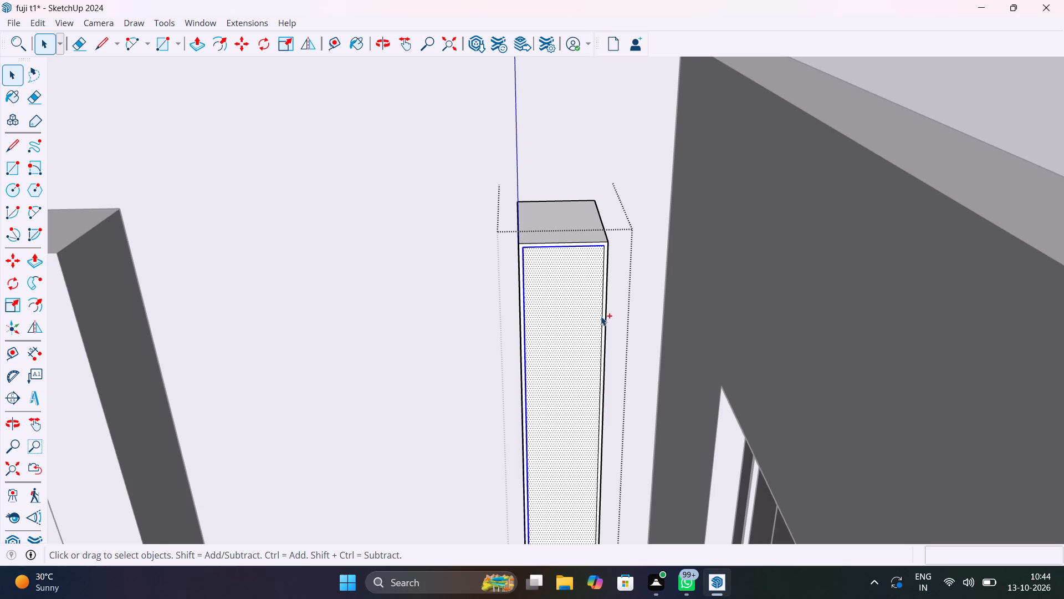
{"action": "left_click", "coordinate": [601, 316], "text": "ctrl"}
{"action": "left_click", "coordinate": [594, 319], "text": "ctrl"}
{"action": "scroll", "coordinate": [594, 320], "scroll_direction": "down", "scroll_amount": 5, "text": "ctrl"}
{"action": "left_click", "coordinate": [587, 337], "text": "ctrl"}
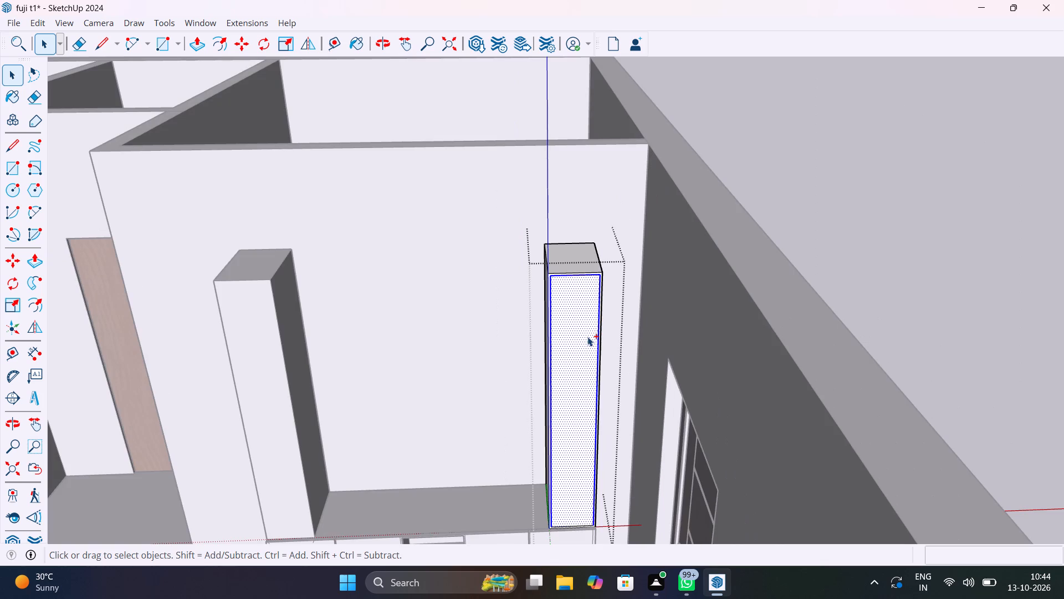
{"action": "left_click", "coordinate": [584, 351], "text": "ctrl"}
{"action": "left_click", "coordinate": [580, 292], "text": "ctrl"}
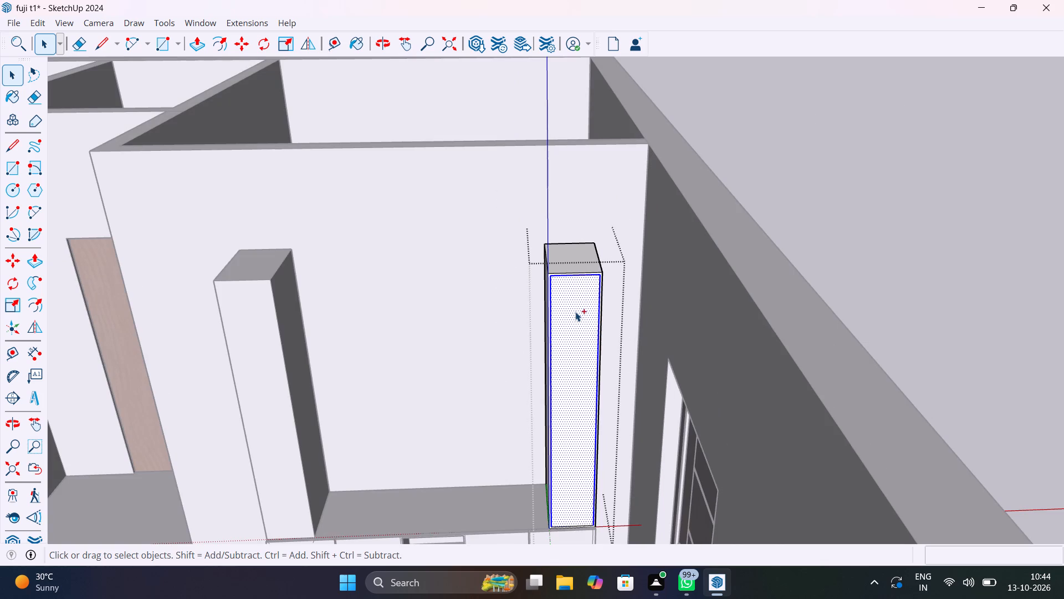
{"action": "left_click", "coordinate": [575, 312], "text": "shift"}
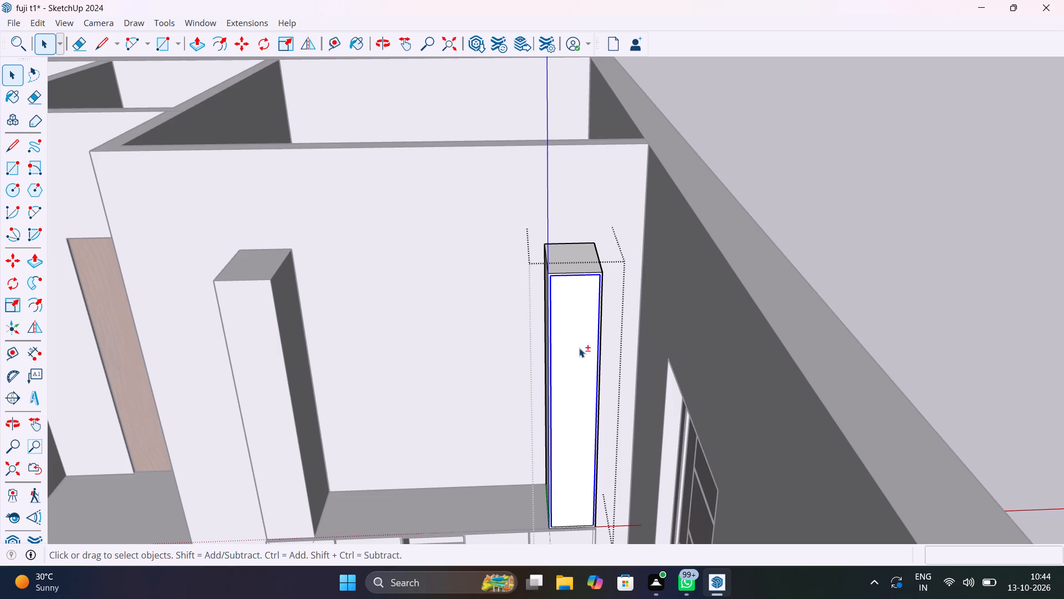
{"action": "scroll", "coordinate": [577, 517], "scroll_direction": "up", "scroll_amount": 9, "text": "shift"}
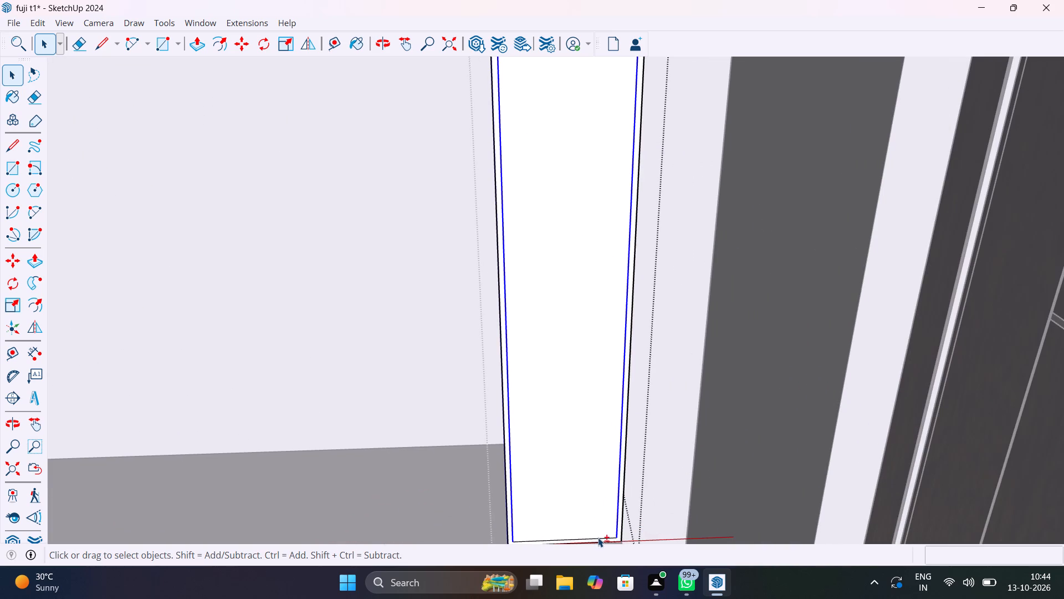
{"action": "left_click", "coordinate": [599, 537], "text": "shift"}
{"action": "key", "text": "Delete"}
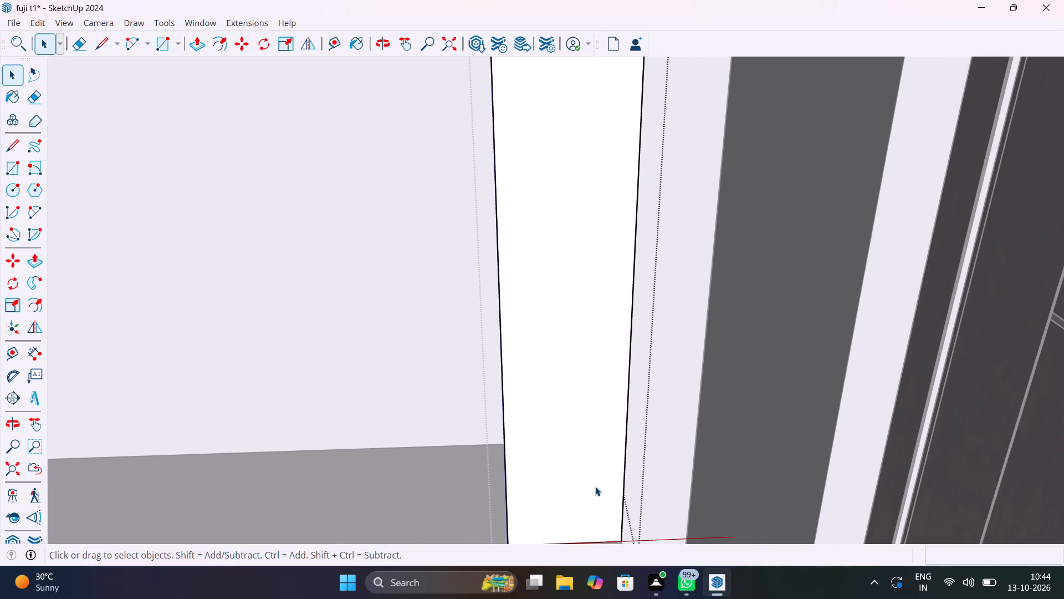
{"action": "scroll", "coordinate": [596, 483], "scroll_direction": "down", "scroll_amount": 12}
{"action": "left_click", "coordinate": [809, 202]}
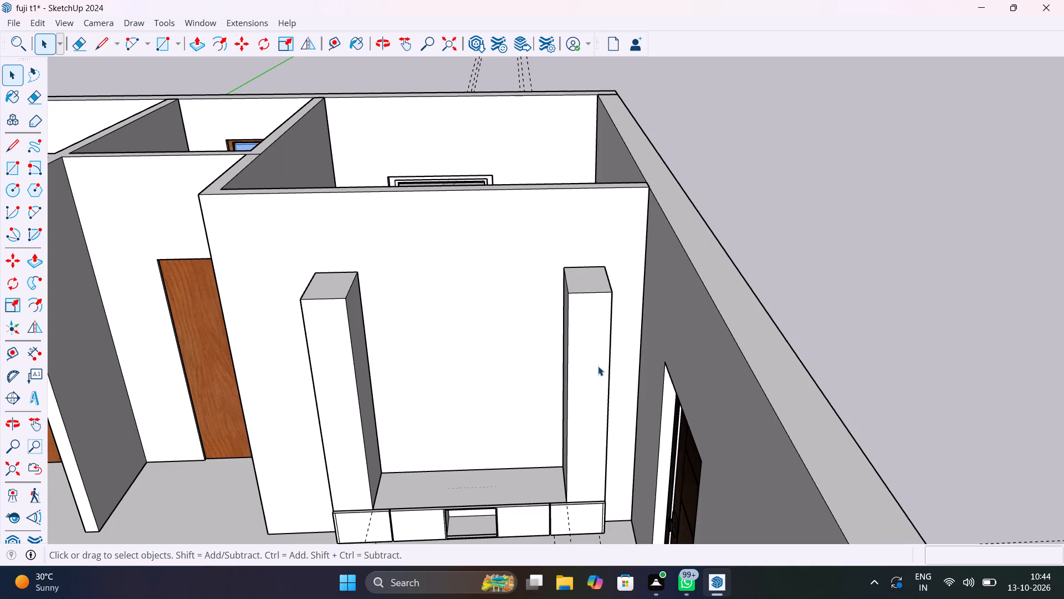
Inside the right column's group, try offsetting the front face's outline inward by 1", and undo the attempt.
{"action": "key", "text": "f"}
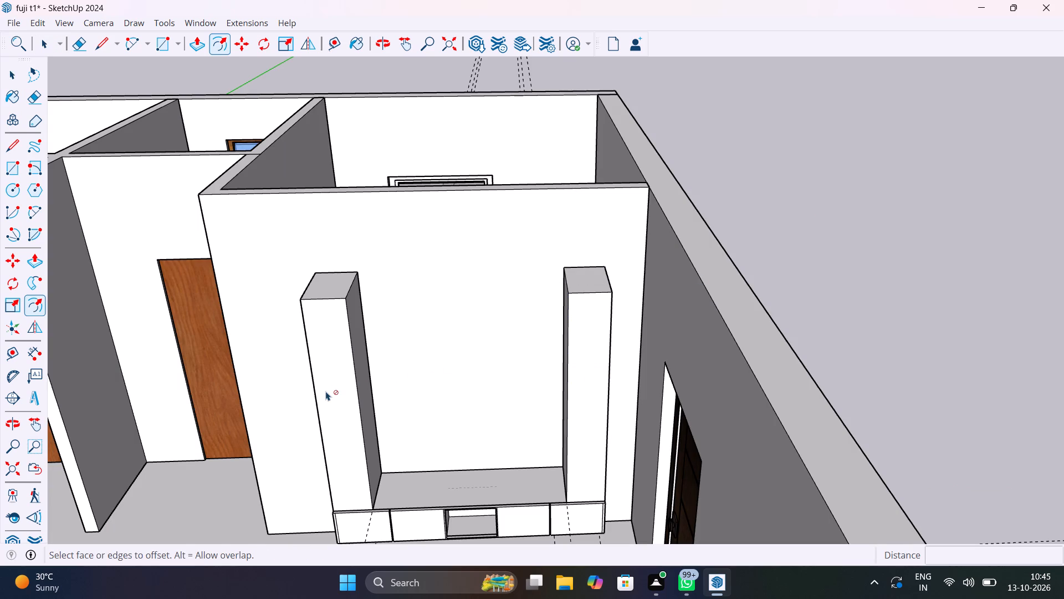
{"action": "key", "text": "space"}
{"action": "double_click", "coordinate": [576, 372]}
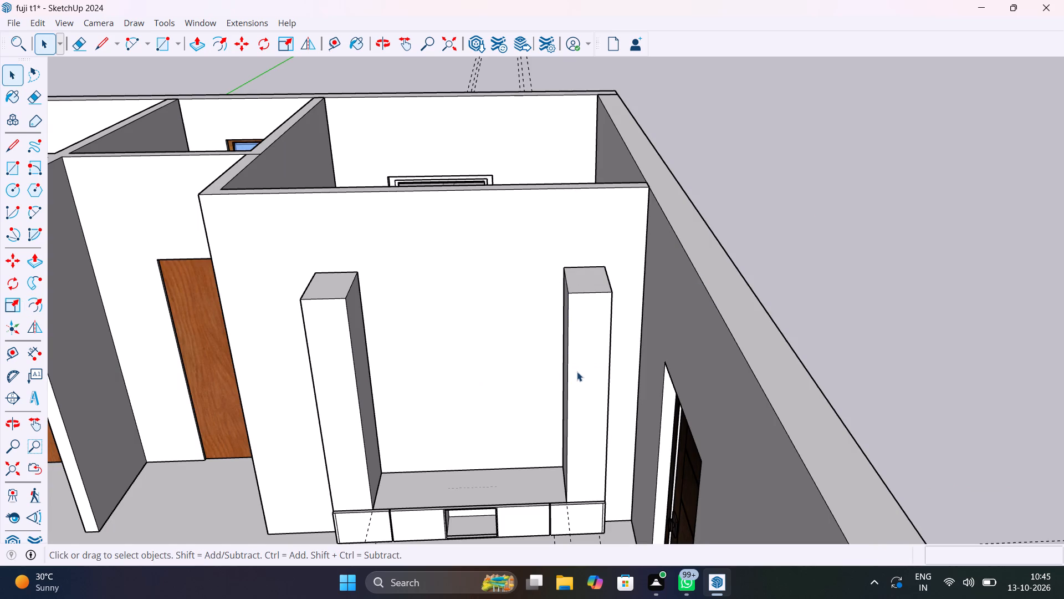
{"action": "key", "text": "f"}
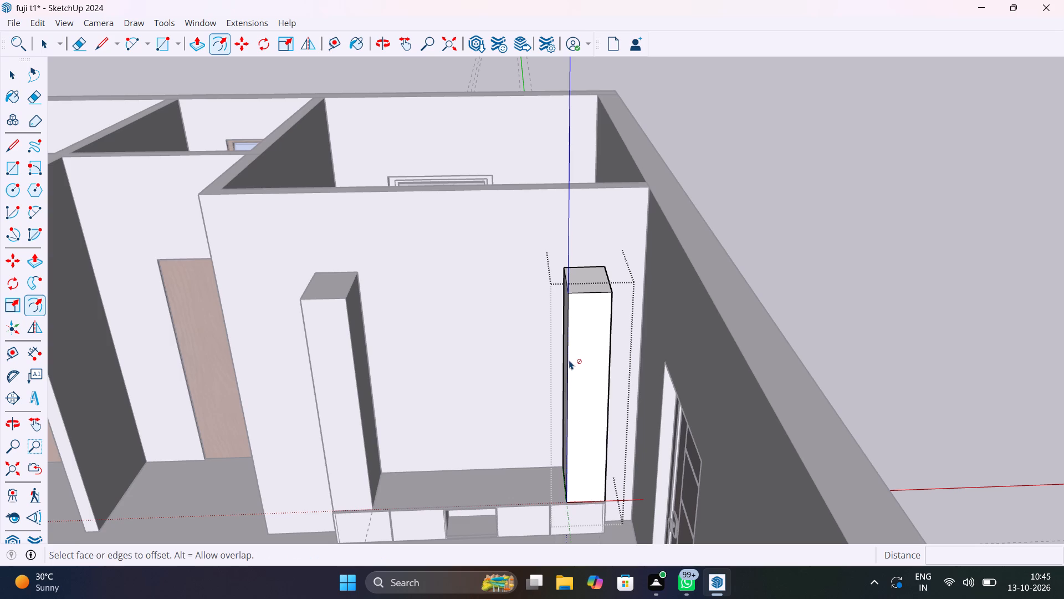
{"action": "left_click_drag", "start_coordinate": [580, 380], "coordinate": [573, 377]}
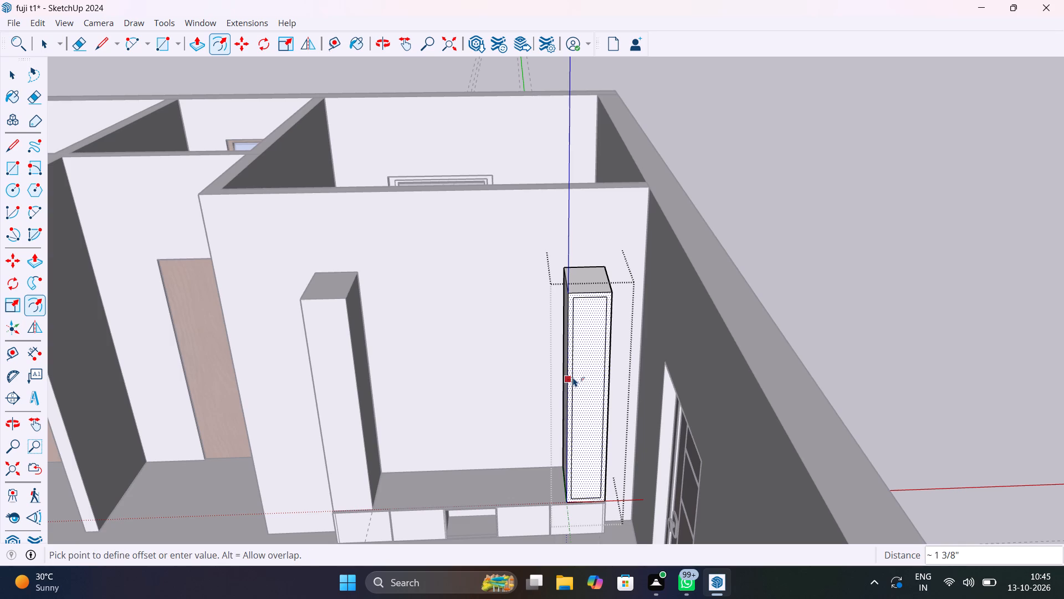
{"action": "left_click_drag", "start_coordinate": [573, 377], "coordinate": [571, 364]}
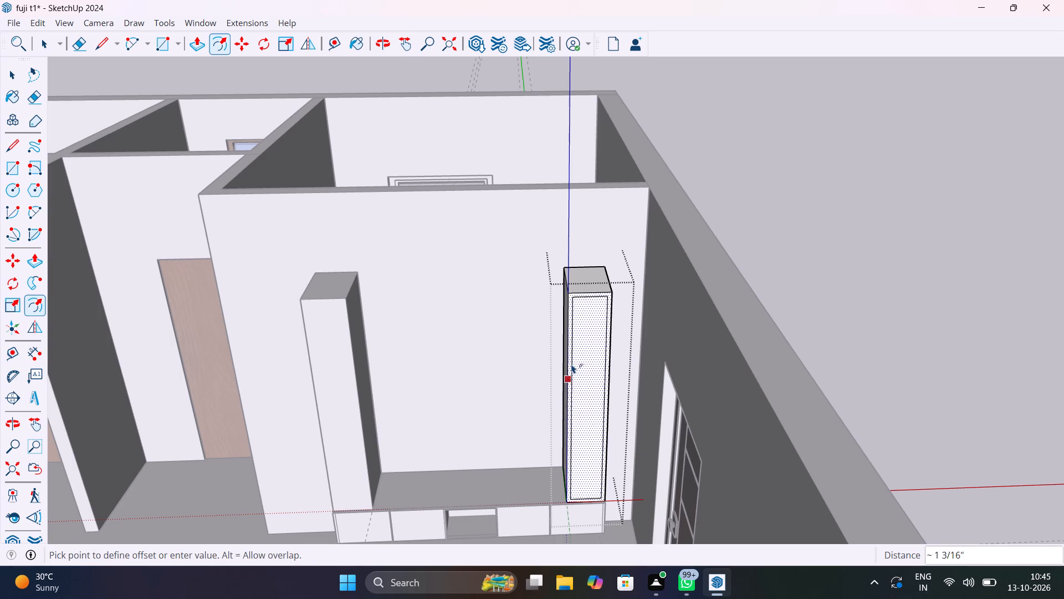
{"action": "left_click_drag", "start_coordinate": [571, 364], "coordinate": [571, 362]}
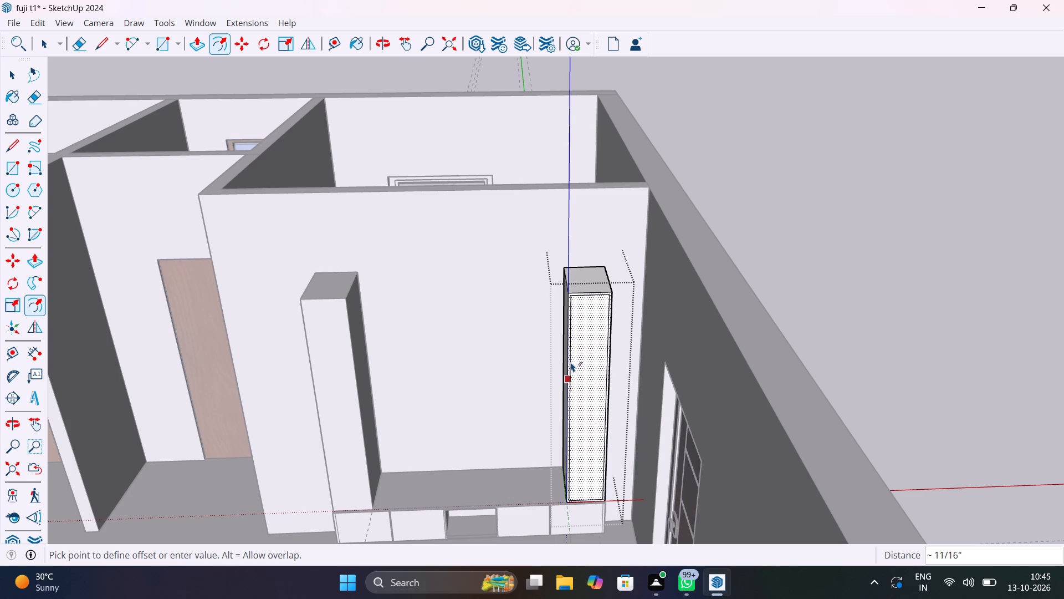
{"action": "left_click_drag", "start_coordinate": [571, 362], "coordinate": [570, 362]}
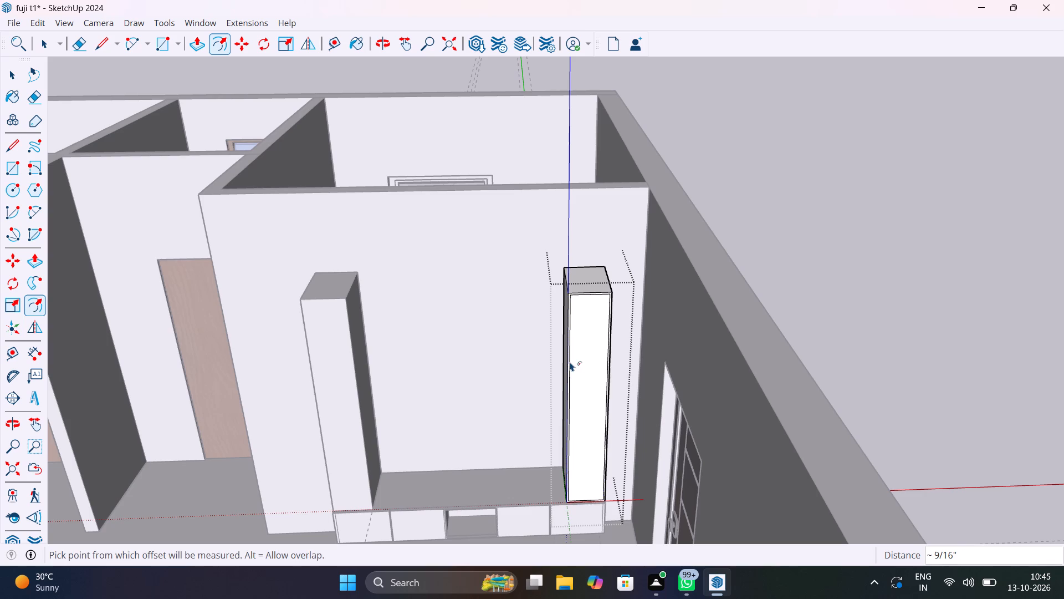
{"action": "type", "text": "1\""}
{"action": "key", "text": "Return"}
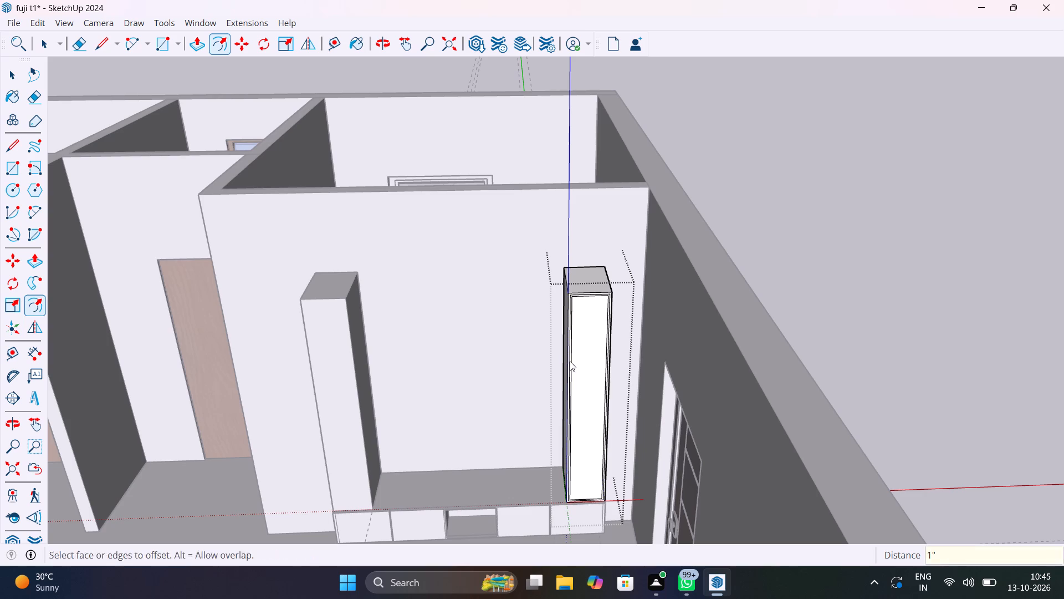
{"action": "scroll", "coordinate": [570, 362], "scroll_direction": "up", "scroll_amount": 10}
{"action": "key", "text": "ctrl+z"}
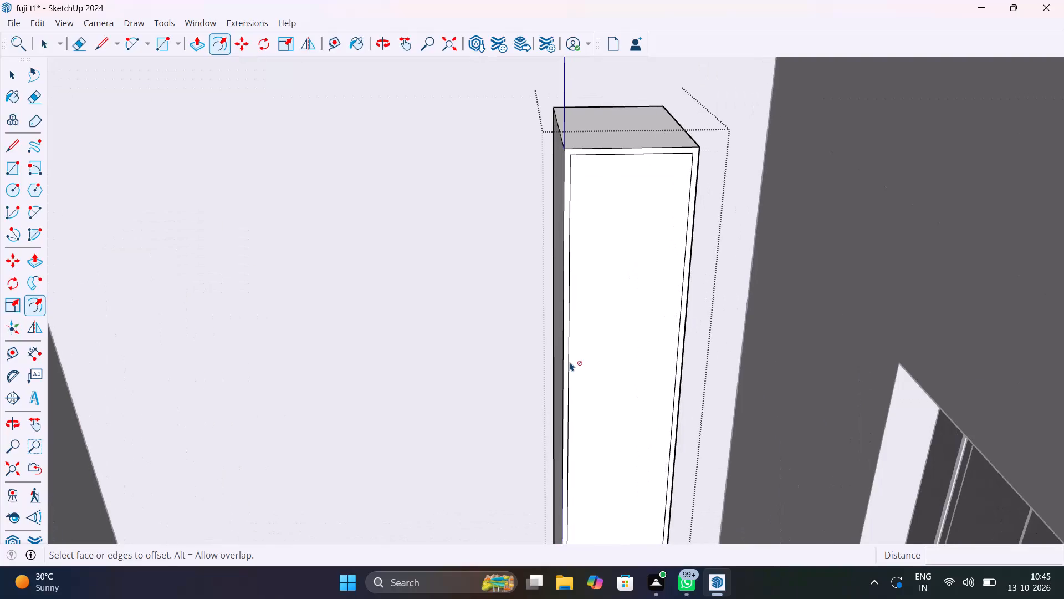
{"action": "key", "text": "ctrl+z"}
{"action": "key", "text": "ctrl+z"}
Offset the right column's front face outline inward by 1", revise the offset to 0.5", and leave the group.
{"action": "left_click", "coordinate": [567, 348]}
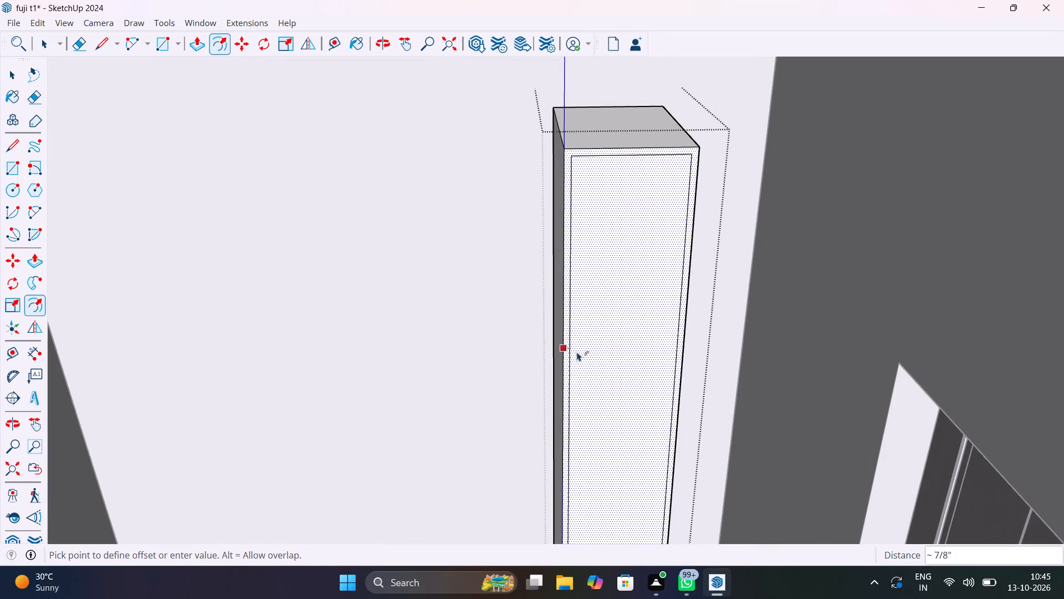
{"action": "type", "text": "1\""}
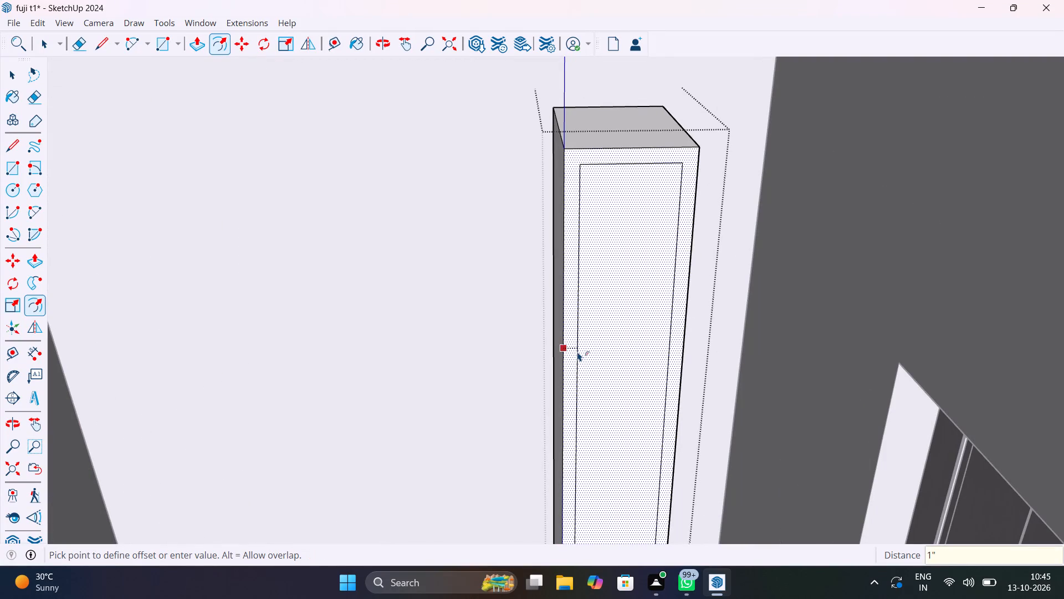
{"action": "key", "text": "Return"}
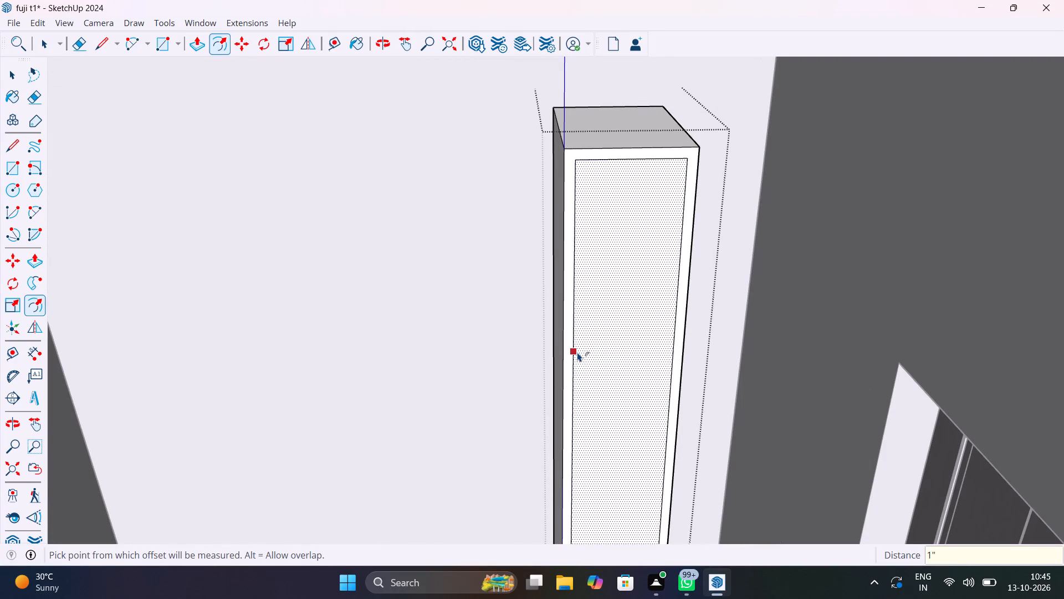
{"action": "scroll", "coordinate": [577, 352], "scroll_direction": "down", "scroll_amount": 14}
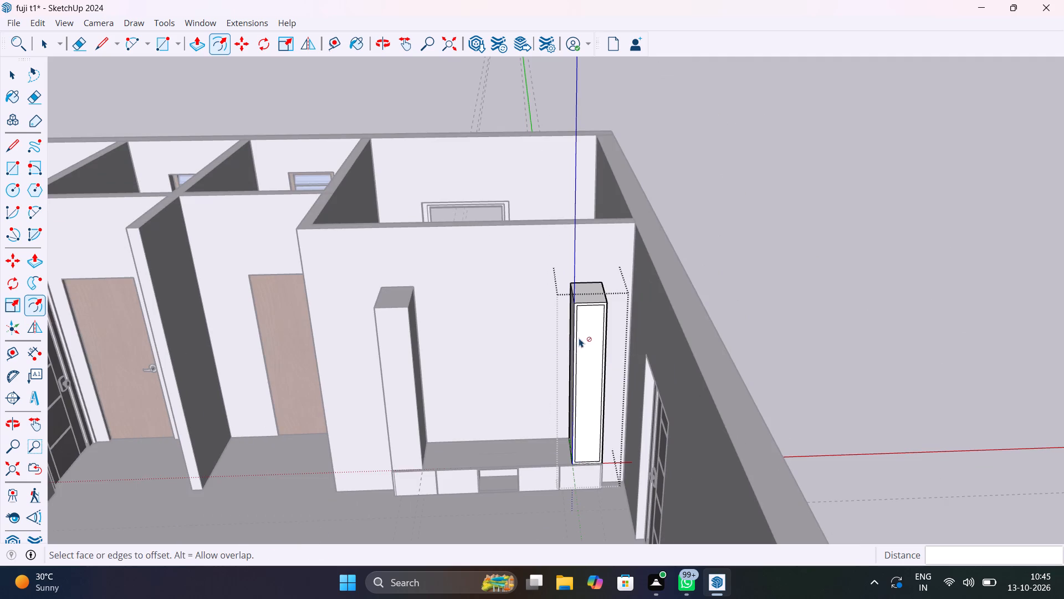
{"action": "scroll", "coordinate": [581, 335], "scroll_direction": "up", "scroll_amount": 11}
{"action": "type", "text": "0.5\""}
{"action": "key", "text": "Return"}
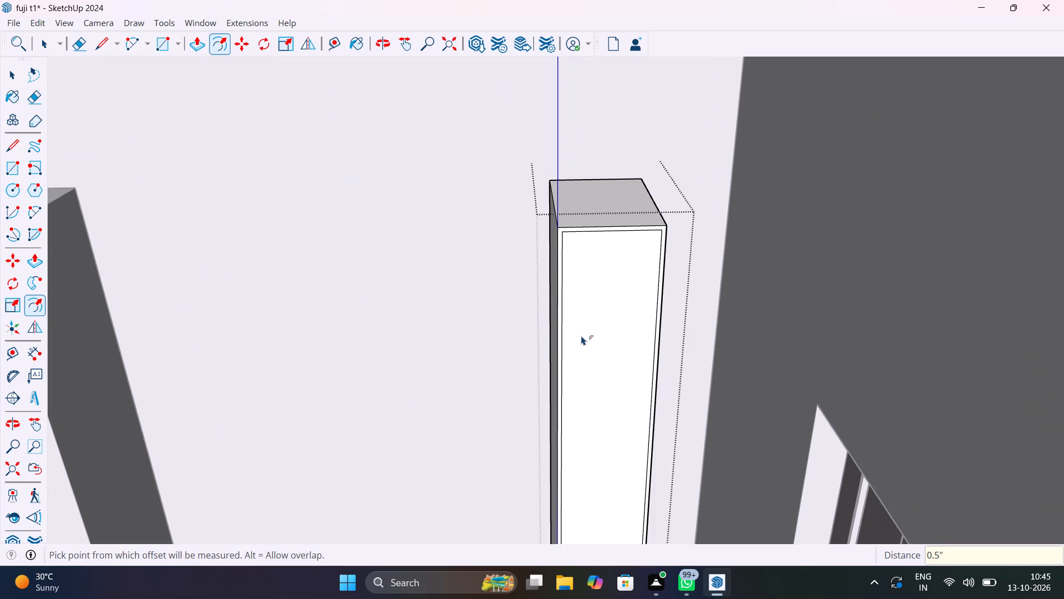
{"action": "key", "text": "space"}
{"action": "scroll", "coordinate": [603, 381], "scroll_direction": "down", "scroll_amount": 15}
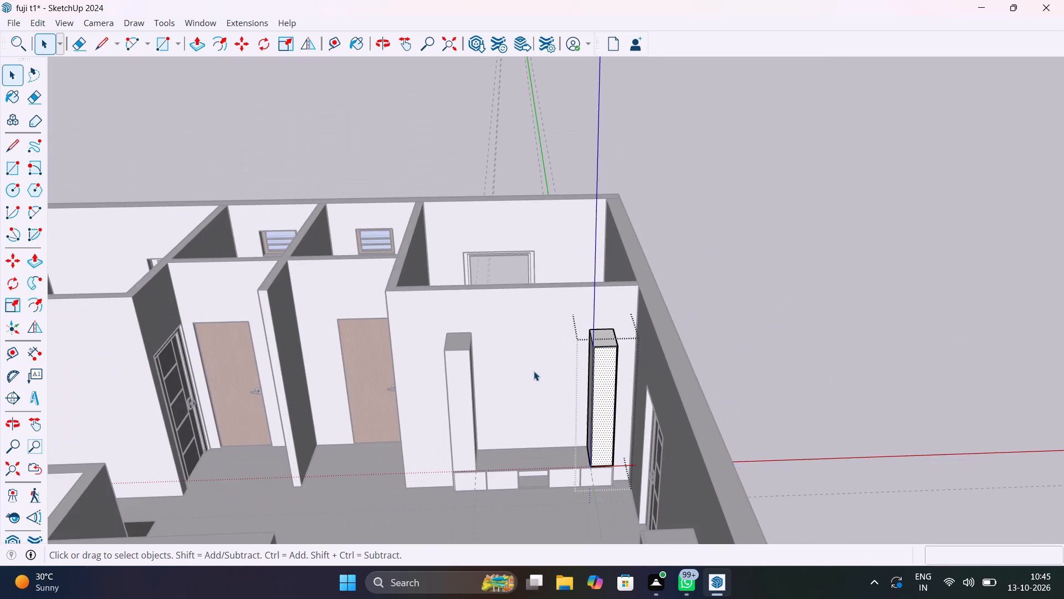
{"action": "left_click", "coordinate": [790, 282]}
Inside the left column's group, offset the front face's outline inward by 0.5" and leave the group.
{"action": "double_click", "coordinate": [462, 374]}
{"action": "scroll", "coordinate": [462, 372], "scroll_direction": "up", "scroll_amount": 2}
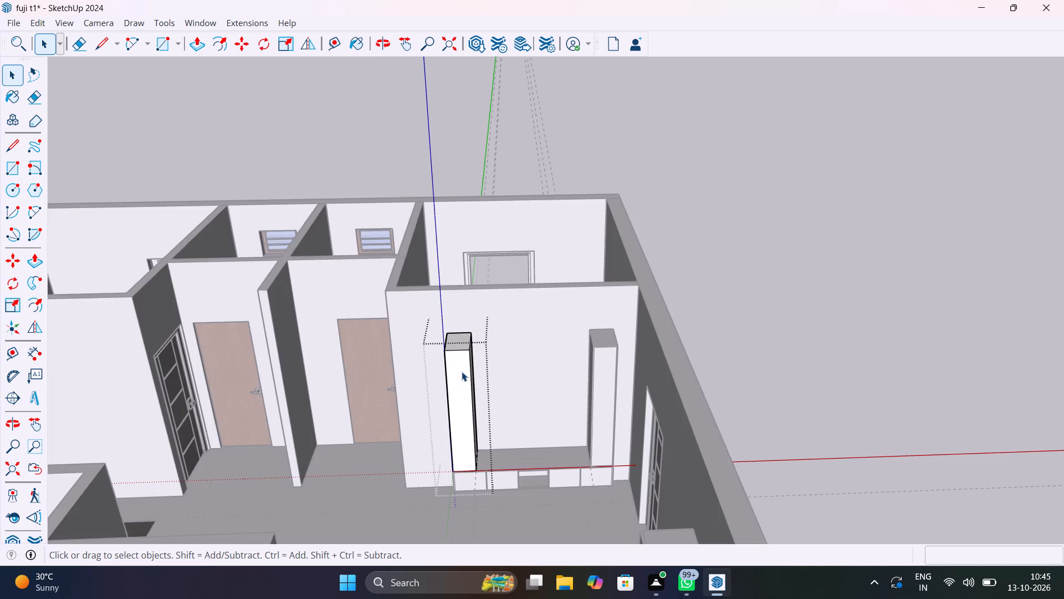
{"action": "scroll", "coordinate": [462, 372], "scroll_direction": "up", "scroll_amount": 9}
{"action": "key", "text": "f"}
{"action": "left_click", "coordinate": [482, 368]}
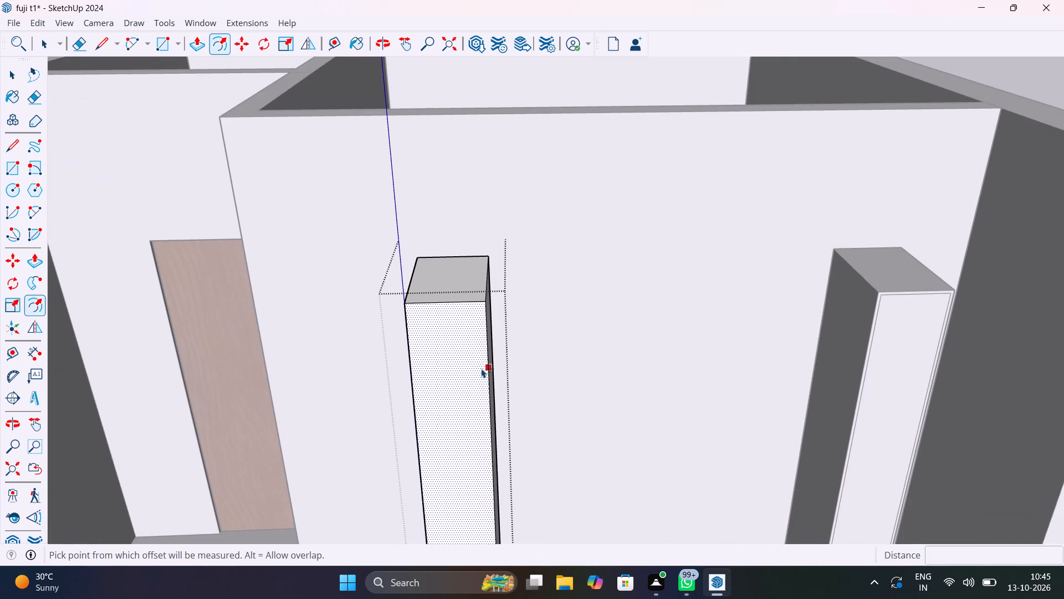
{"action": "type", "text": "0.5\""}
{"action": "key", "text": "Return"}
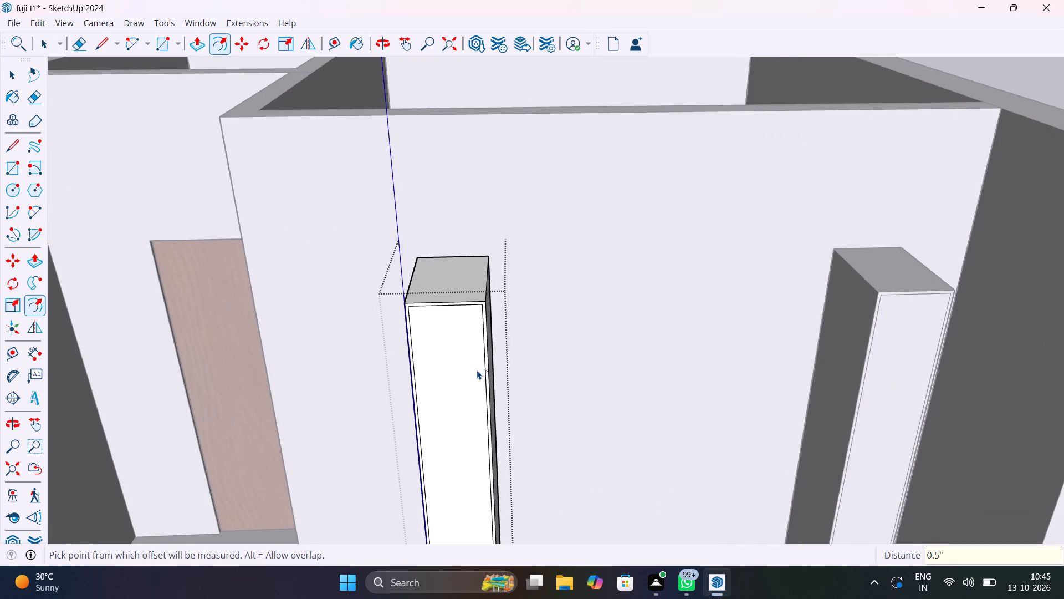
{"action": "scroll", "coordinate": [789, 370], "scroll_direction": "down", "scroll_amount": 11}
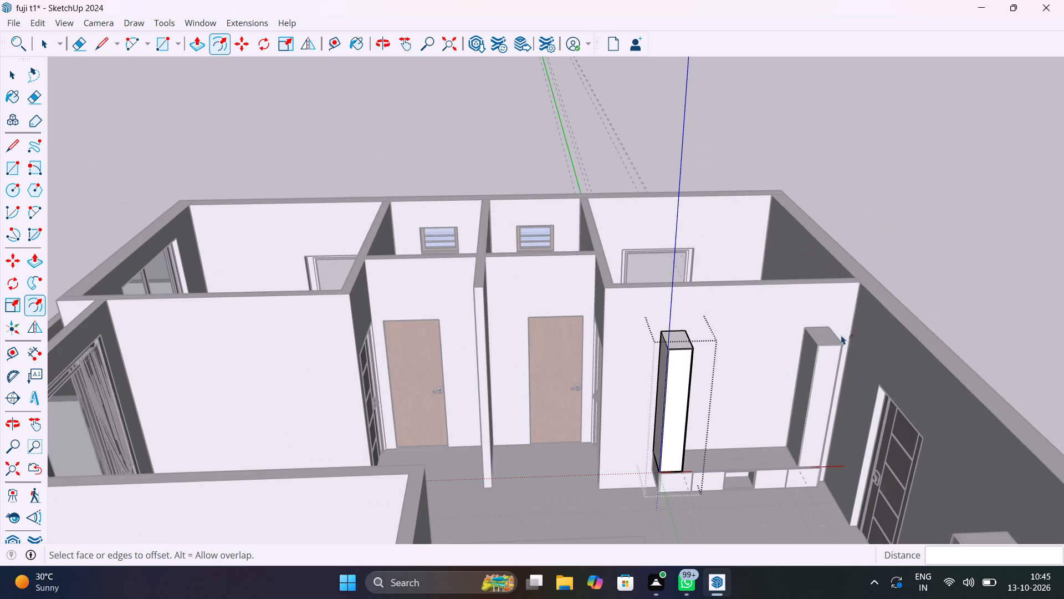
{"action": "key", "text": "space"}
{"action": "left_click", "coordinate": [947, 265]}
Inside the right column's group, push the inner front face 9" inward to hollow out the column.
{"action": "scroll", "coordinate": [827, 393], "scroll_direction": "up", "scroll_amount": 3}
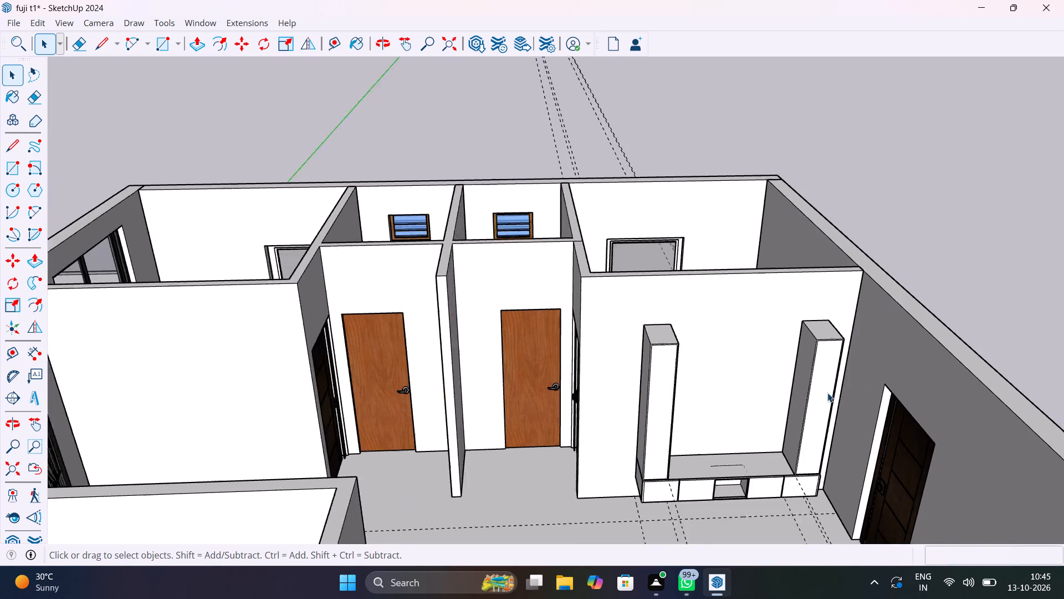
{"action": "scroll", "coordinate": [827, 393], "scroll_direction": "up", "scroll_amount": 8}
{"action": "middle_click_drag", "start_coordinate": [827, 393], "coordinate": [735, 287]}
{"action": "triple_click", "coordinate": [735, 288]}
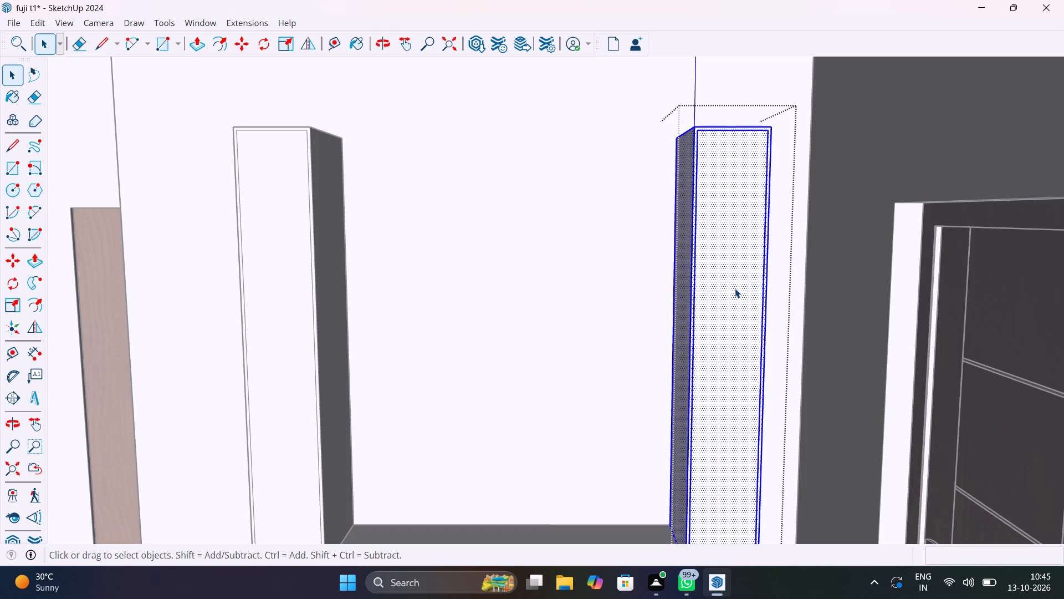
{"action": "left_click", "coordinate": [735, 288]}
{"action": "scroll", "coordinate": [735, 297], "scroll_direction": "down", "scroll_amount": 7}
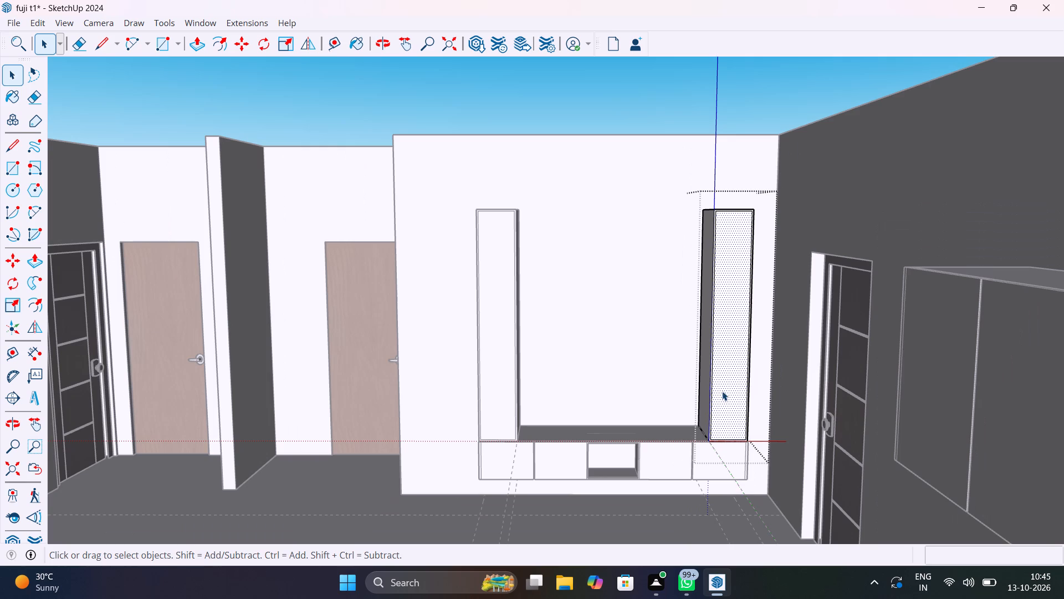
{"action": "scroll", "coordinate": [740, 336], "scroll_direction": "up", "scroll_amount": 5}
{"action": "key", "text": "p"}
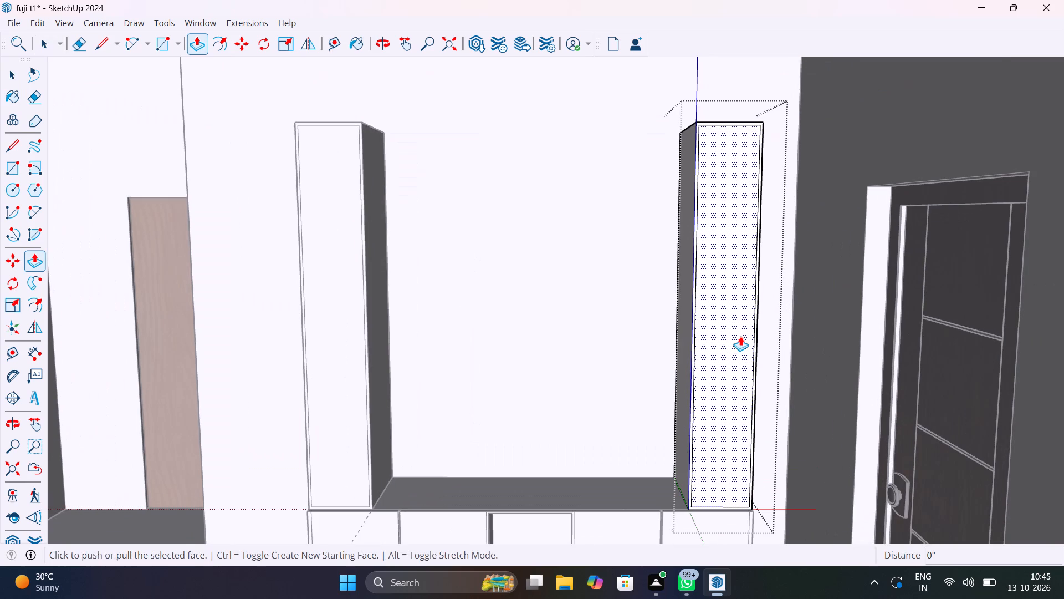
{"action": "left_click", "coordinate": [740, 336]}
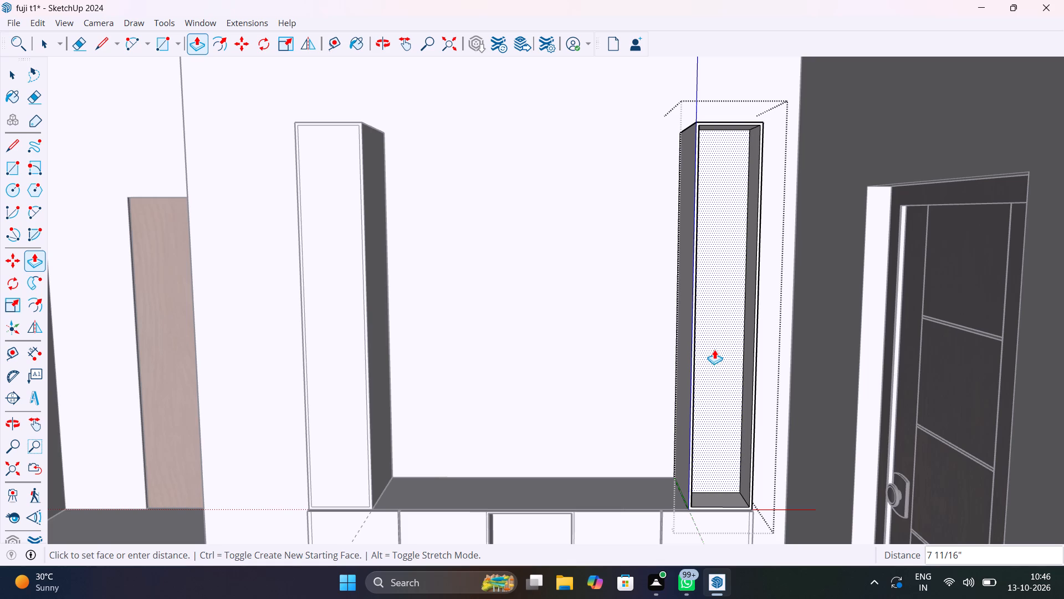
{"action": "type", "text": "9\""}
{"action": "key", "text": "Return"}
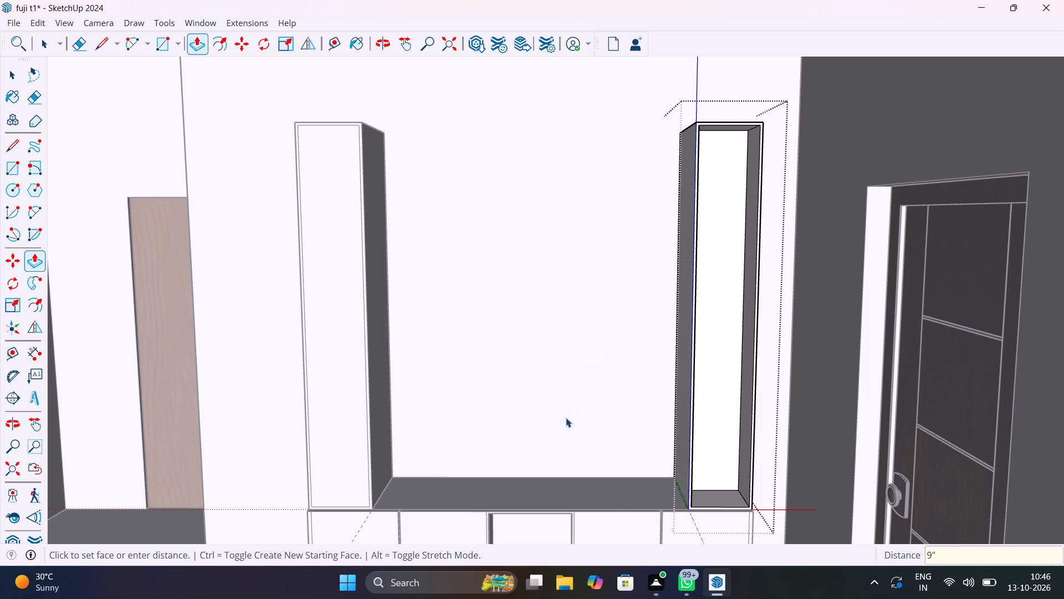
{"action": "key", "text": "space"}
Inside the left column's group, push the inner front face 9" inward to hollow the column, and leave the group.
{"action": "left_click", "coordinate": [344, 392]}
{"action": "triple_click", "coordinate": [344, 392]}
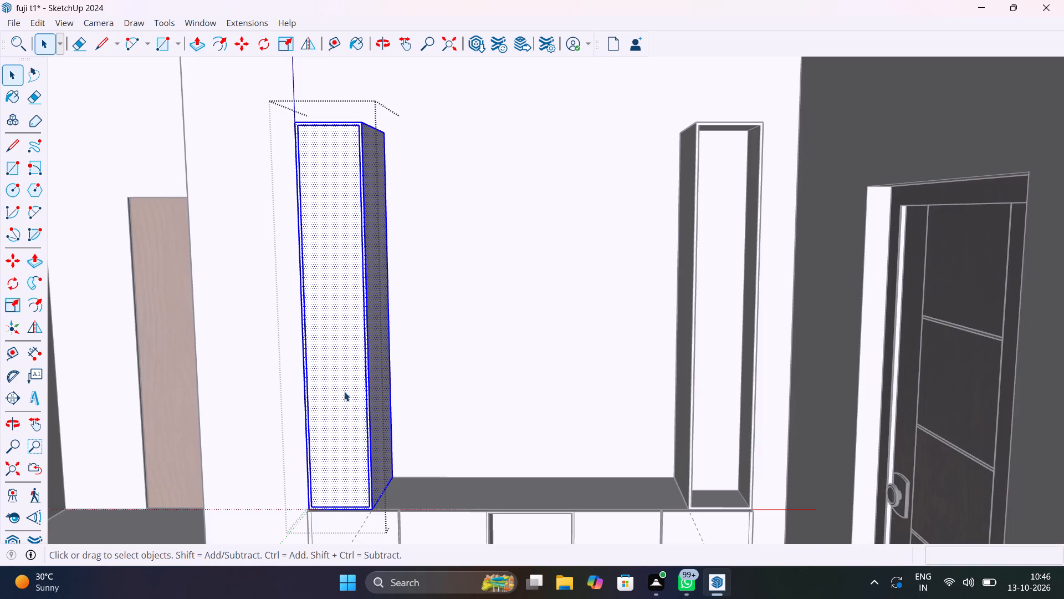
{"action": "left_click", "coordinate": [344, 392]}
{"action": "scroll", "coordinate": [341, 402], "scroll_direction": "down", "scroll_amount": 1}
{"action": "middle_click_drag", "start_coordinate": [341, 402], "coordinate": [429, 418]}
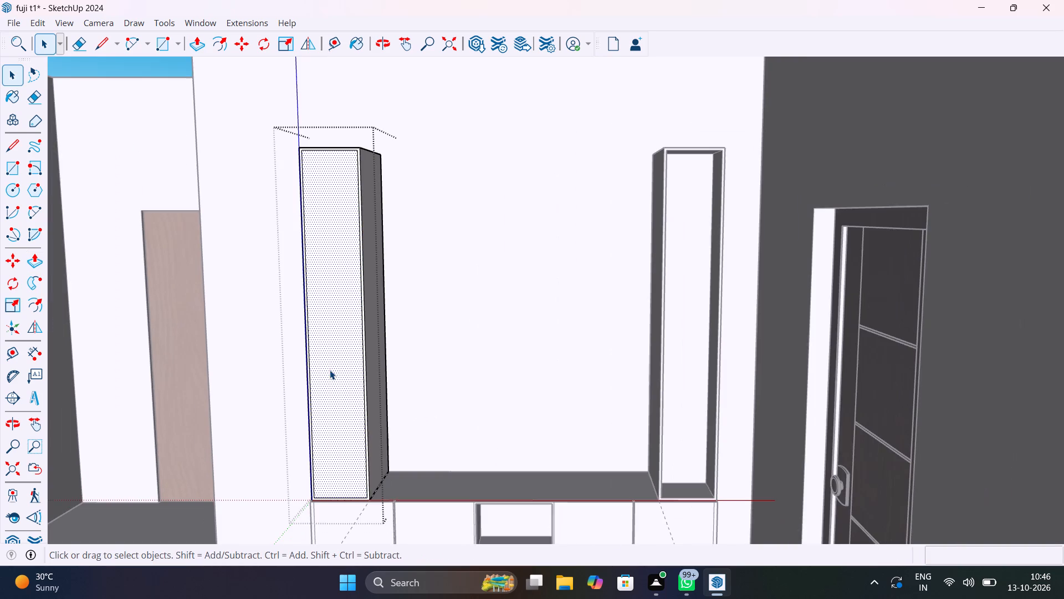
{"action": "middle_click_drag", "start_coordinate": [330, 370], "coordinate": [398, 415]}
{"action": "key", "text": "p"}
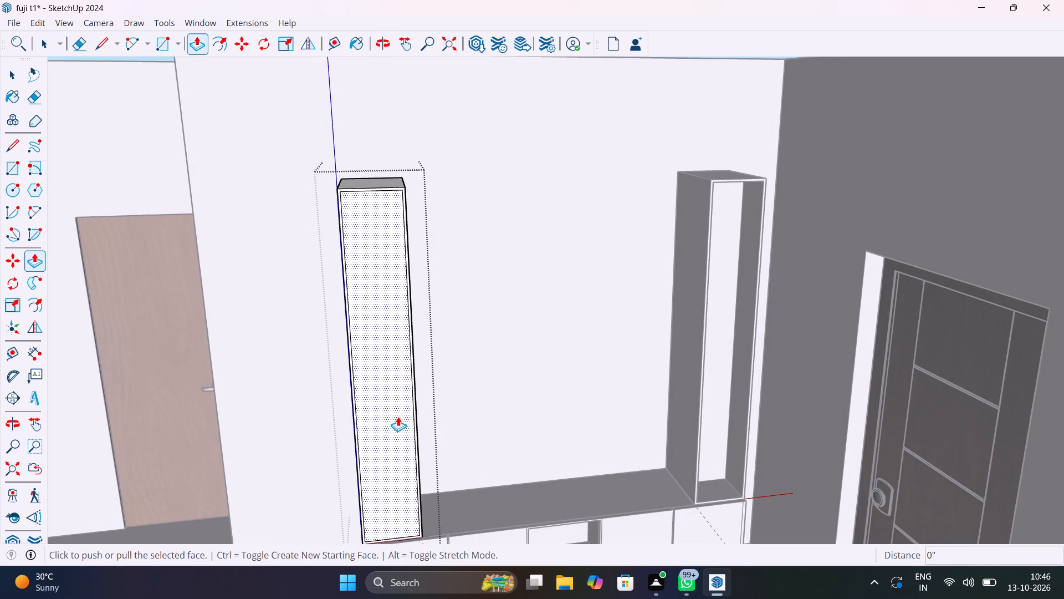
{"action": "left_click", "coordinate": [398, 417]}
{"action": "type", "text": "9\""}
{"action": "key", "text": "Return"}
{"action": "key", "text": "space"}
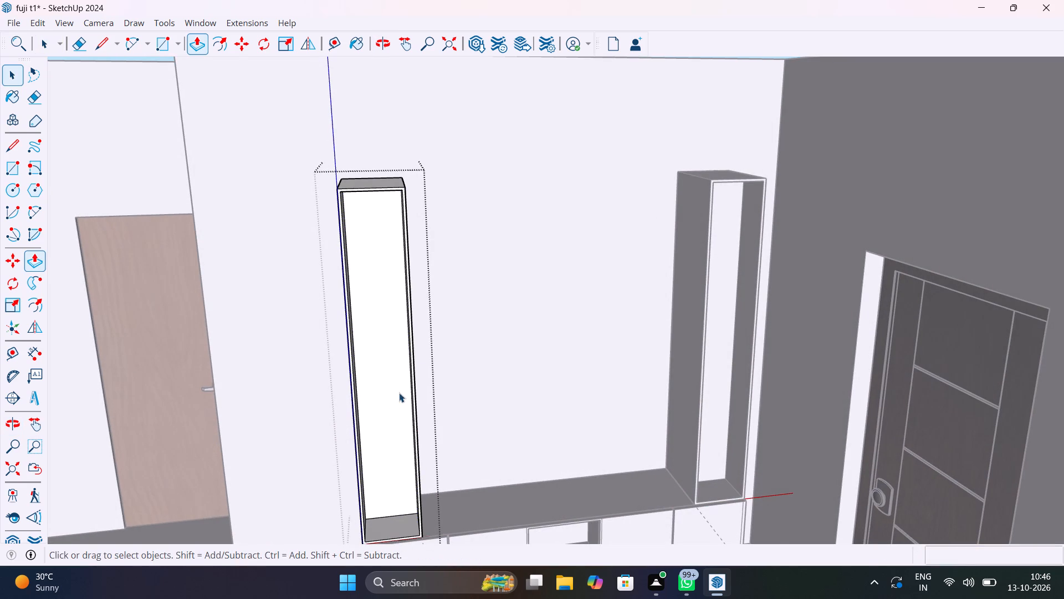
{"action": "scroll", "coordinate": [460, 293], "scroll_direction": "down", "scroll_amount": 11}
{"action": "left_click", "coordinate": [734, 174]}
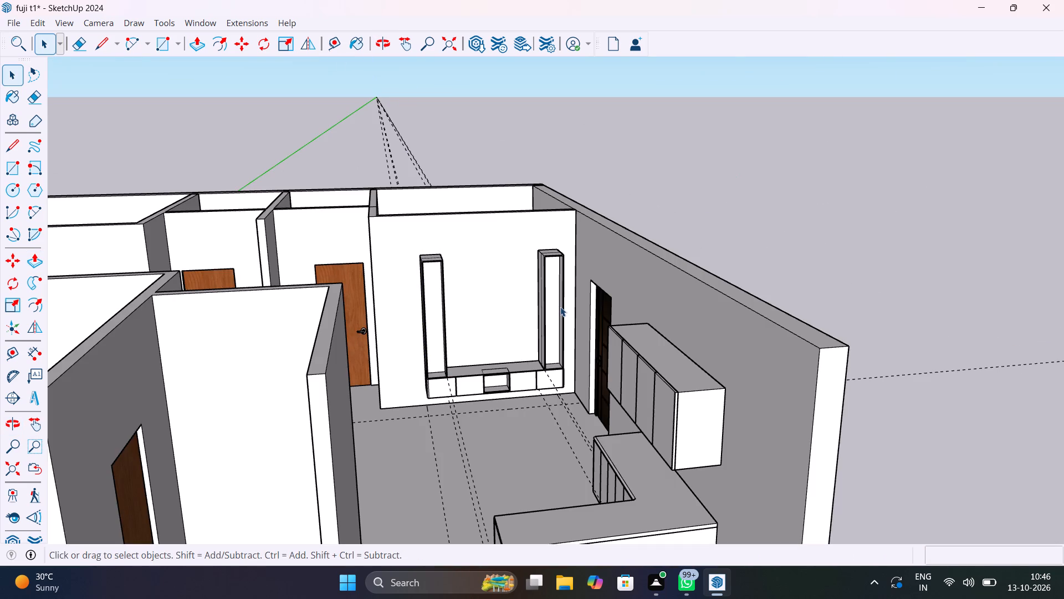
Examine the hollowed columns and the place where the right column's base meets the low unit.
{"action": "scroll", "coordinate": [560, 307], "scroll_direction": "up", "scroll_amount": 5}
{"action": "middle_click_drag", "start_coordinate": [556, 308], "coordinate": [577, 356]}
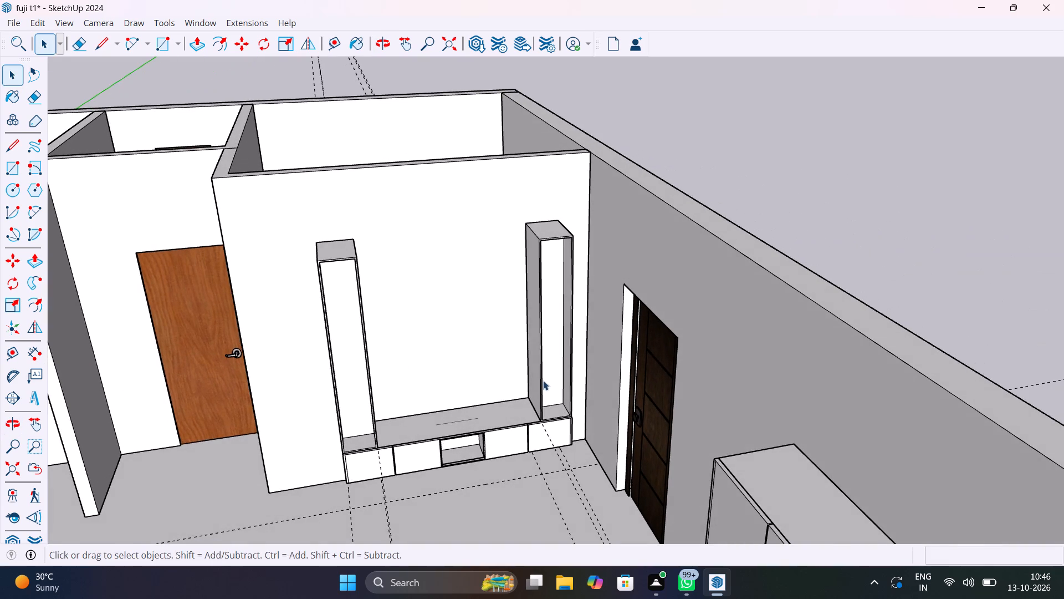
{"action": "scroll", "coordinate": [544, 390], "scroll_direction": "up", "scroll_amount": 11}
{"action": "middle_click_drag", "start_coordinate": [557, 410], "coordinate": [475, 344]}
{"action": "scroll", "coordinate": [475, 345], "scroll_direction": "down", "scroll_amount": 8}
{"action": "left_click_drag", "start_coordinate": [0, 460], "coordinate": [14, 473]}
{"action": "left_click", "coordinate": [13, 474]}
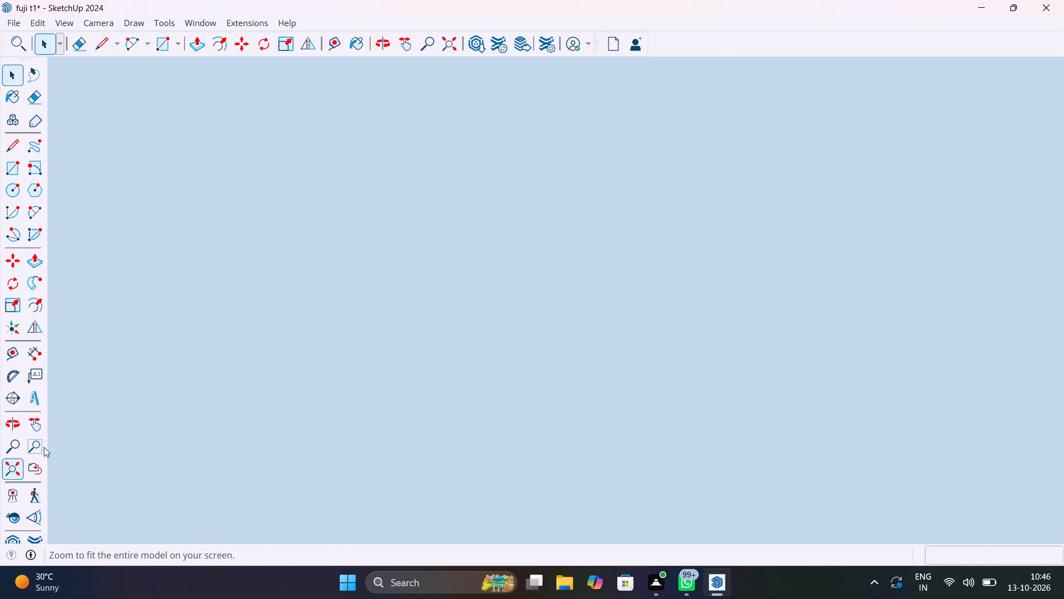
{"action": "middle_click_drag", "start_coordinate": [739, 250], "coordinate": [452, 410], "text": "shift"}
{"action": "scroll", "coordinate": [720, 243], "scroll_direction": "up", "scroll_amount": 16}
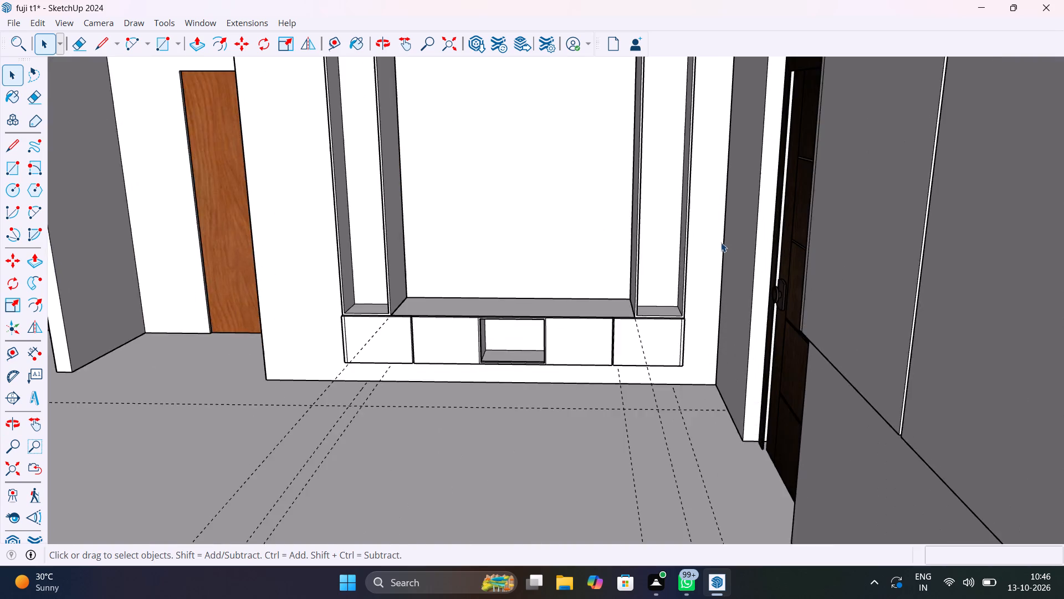
{"action": "scroll", "coordinate": [650, 339], "scroll_direction": "up", "scroll_amount": 10}
{"action": "middle_click_drag", "start_coordinate": [651, 339], "coordinate": [615, 394]}
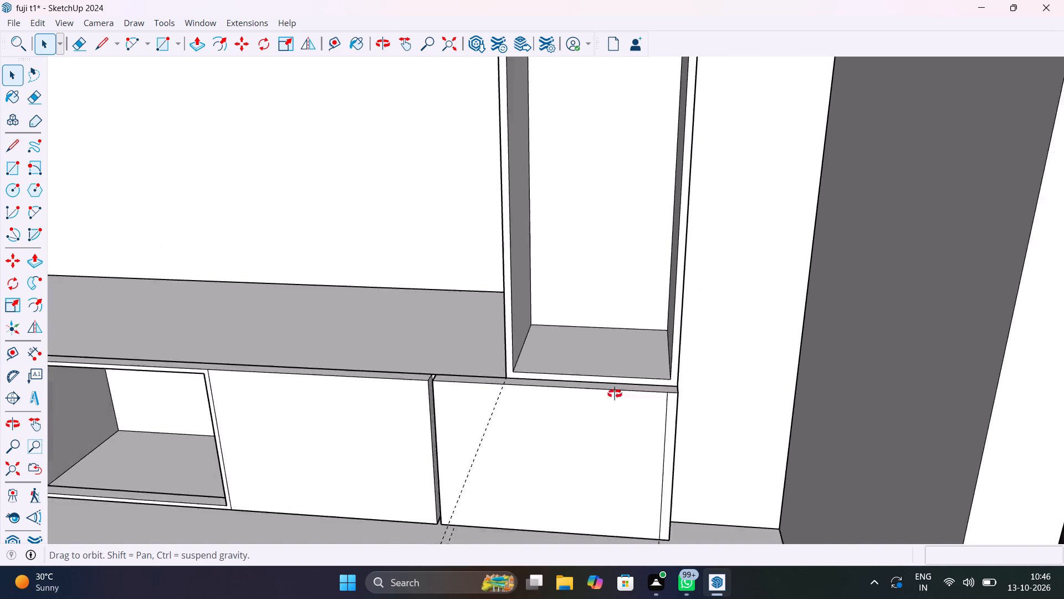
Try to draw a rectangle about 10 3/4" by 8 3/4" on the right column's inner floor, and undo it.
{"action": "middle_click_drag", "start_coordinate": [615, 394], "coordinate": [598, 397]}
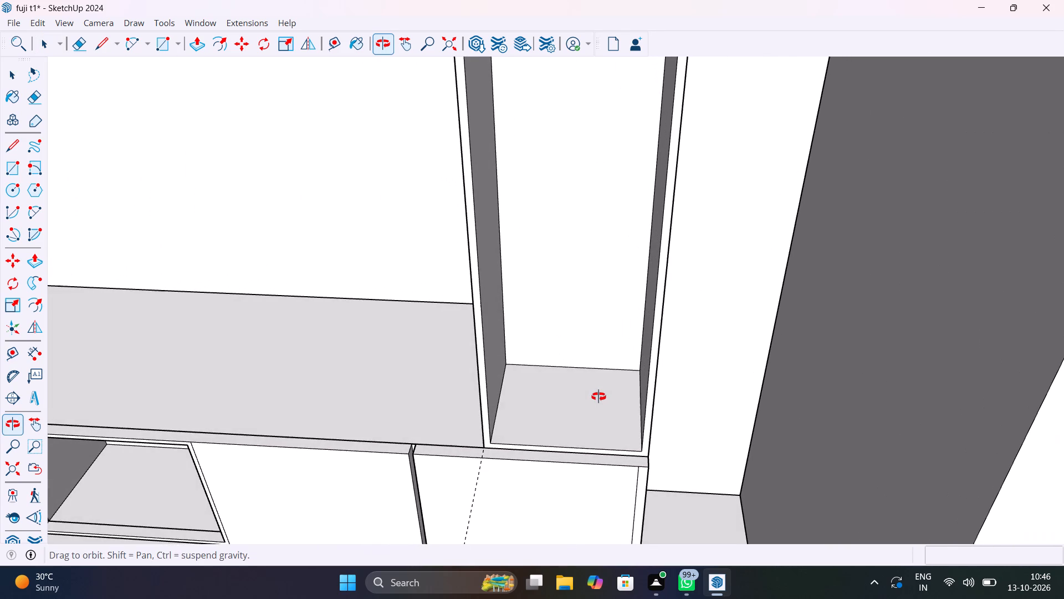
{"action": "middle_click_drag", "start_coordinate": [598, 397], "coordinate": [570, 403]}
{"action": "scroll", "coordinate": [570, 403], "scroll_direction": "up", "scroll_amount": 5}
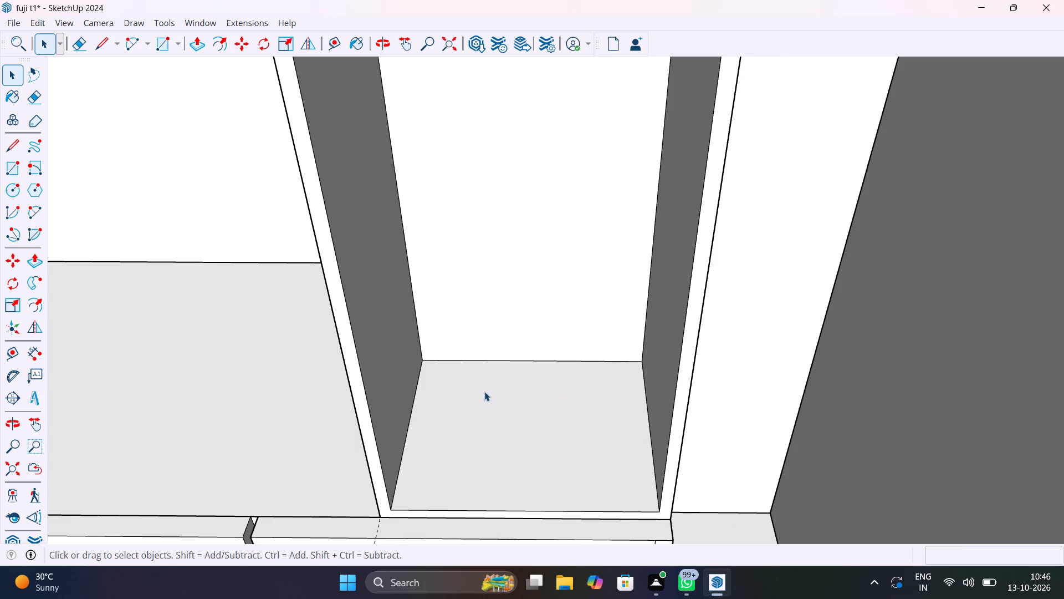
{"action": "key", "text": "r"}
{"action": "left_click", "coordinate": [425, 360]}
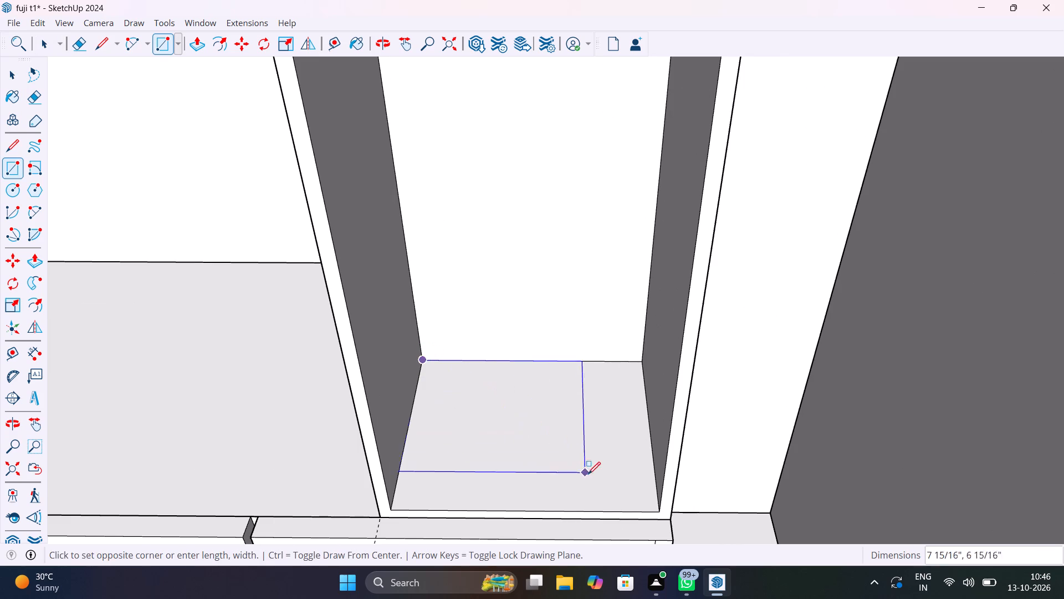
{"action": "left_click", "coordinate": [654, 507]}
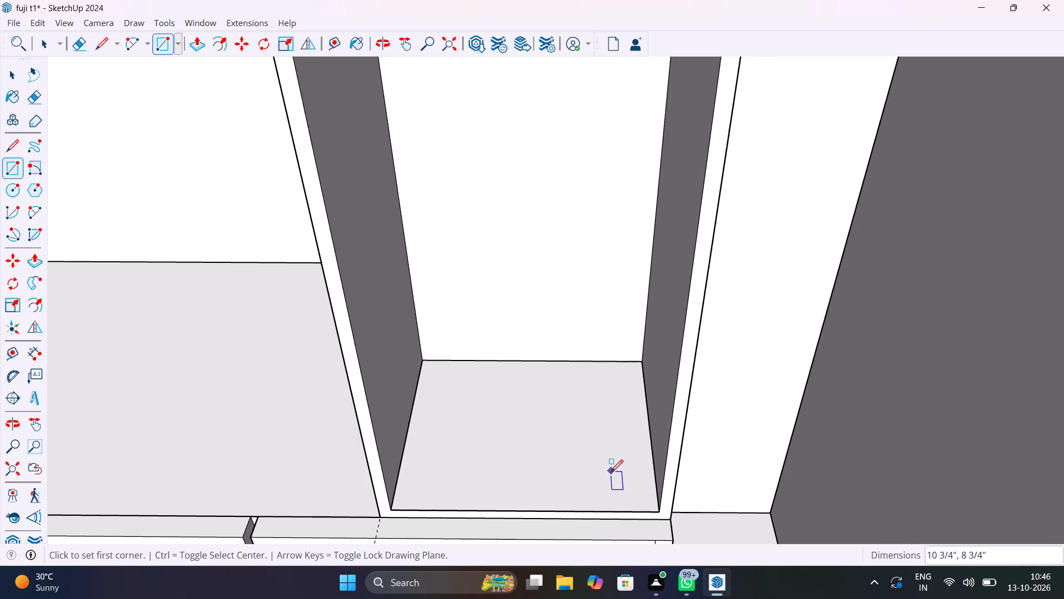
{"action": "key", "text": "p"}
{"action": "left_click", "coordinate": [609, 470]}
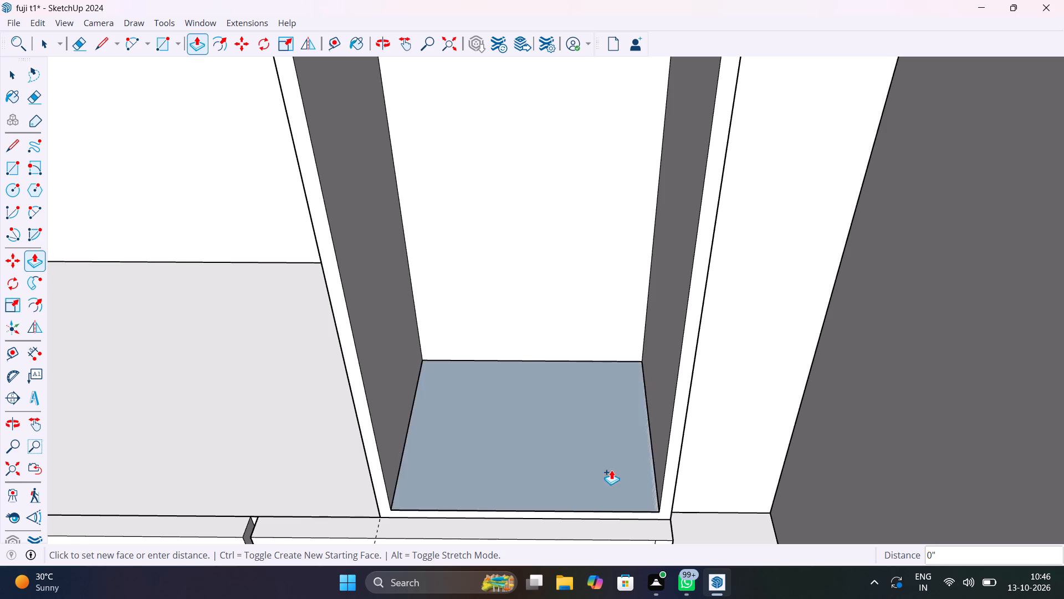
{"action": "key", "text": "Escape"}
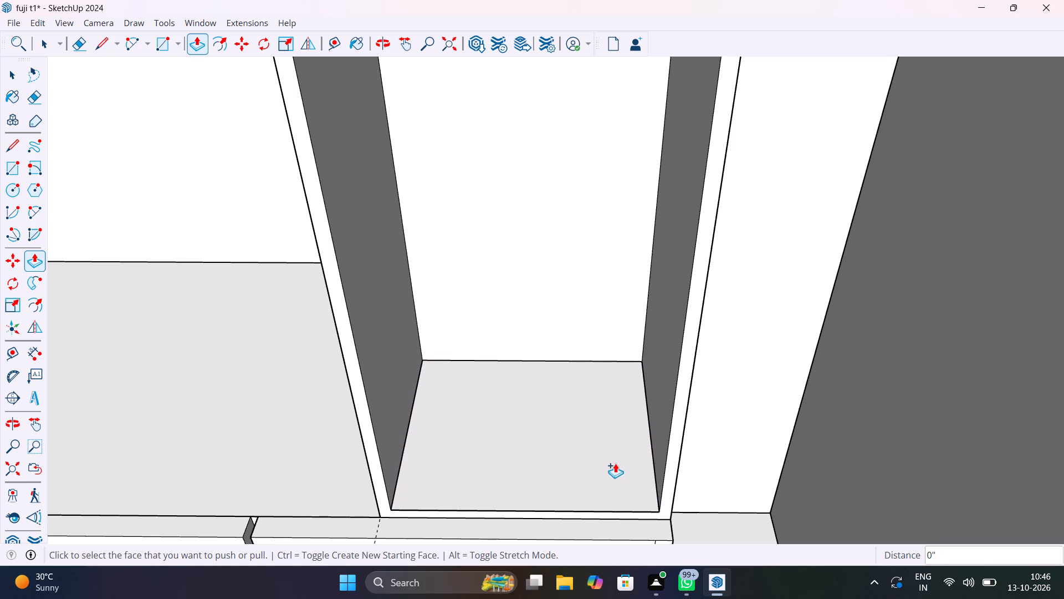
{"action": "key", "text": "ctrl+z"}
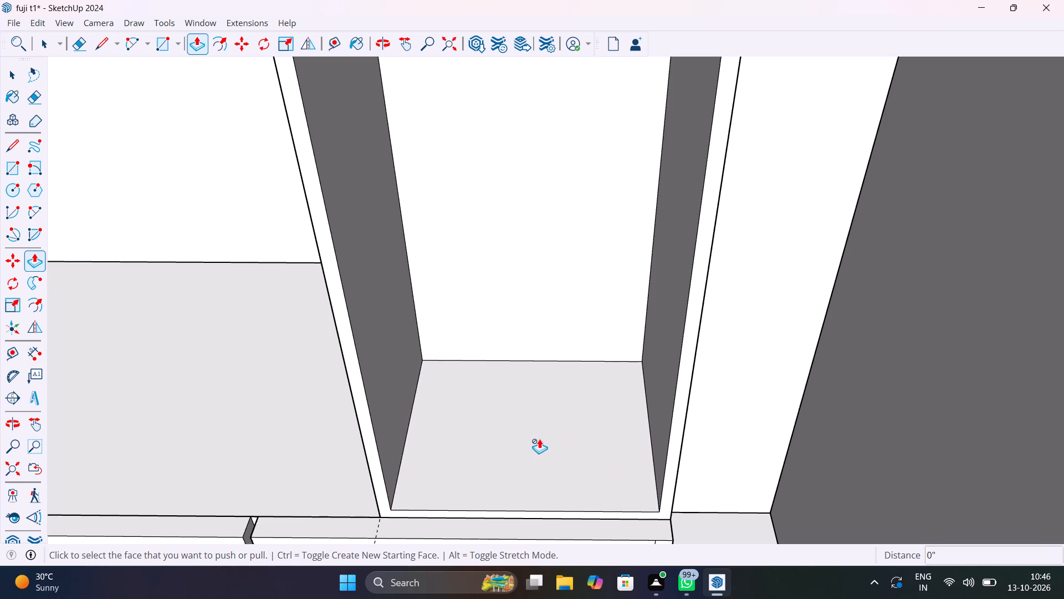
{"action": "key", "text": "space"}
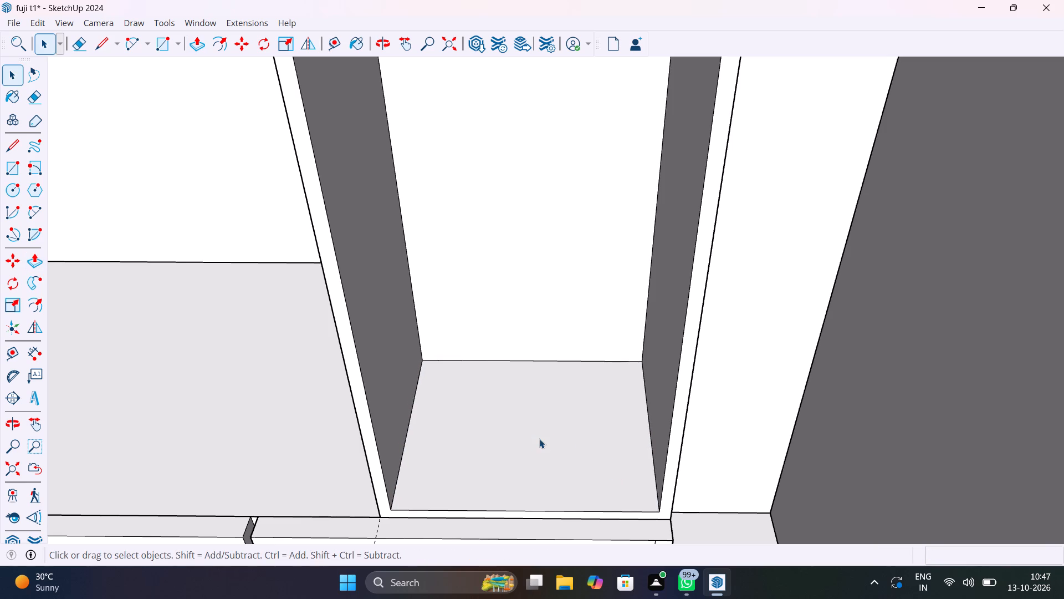
Draw a 9" by 11" rectangle over the right column's inner floor and extrude it upward 0.5" as a shelf board.
{"action": "key", "text": "r"}
{"action": "left_click", "coordinate": [424, 363]}
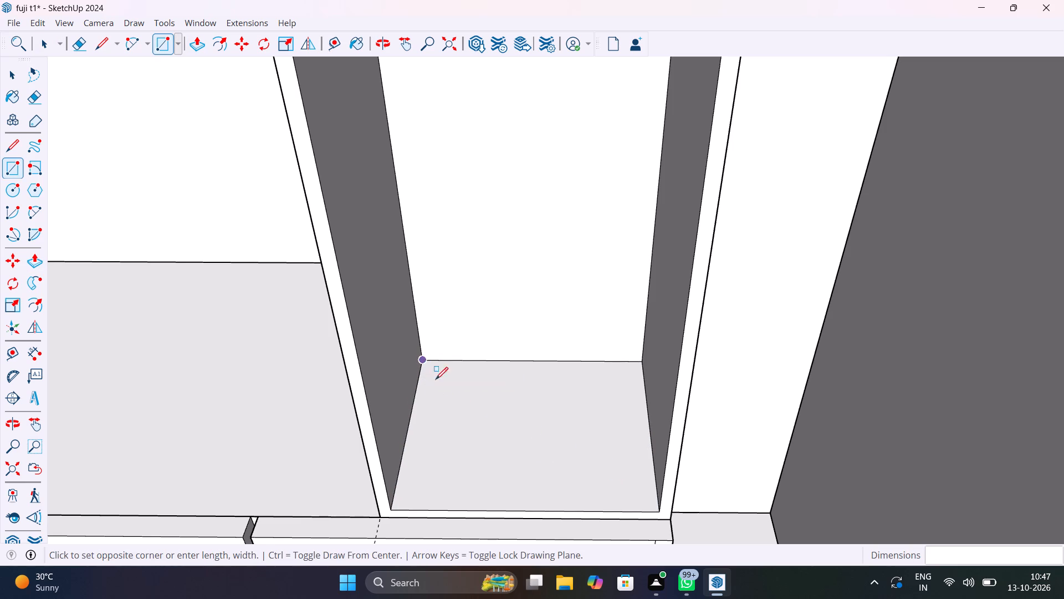
{"action": "left_click", "coordinate": [659, 510]}
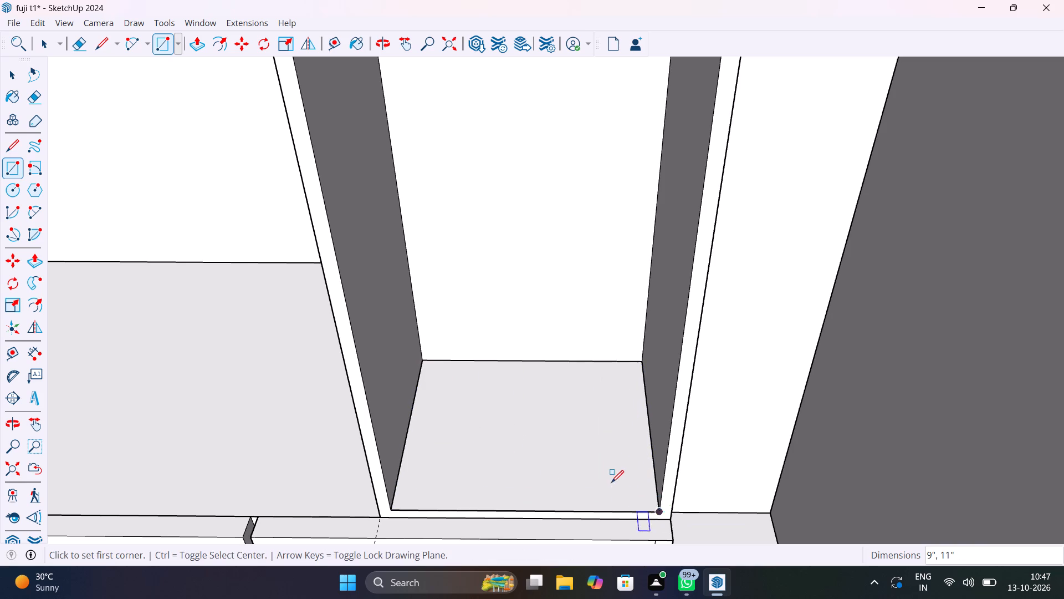
{"action": "key", "text": "p"}
{"action": "left_click", "coordinate": [589, 464]}
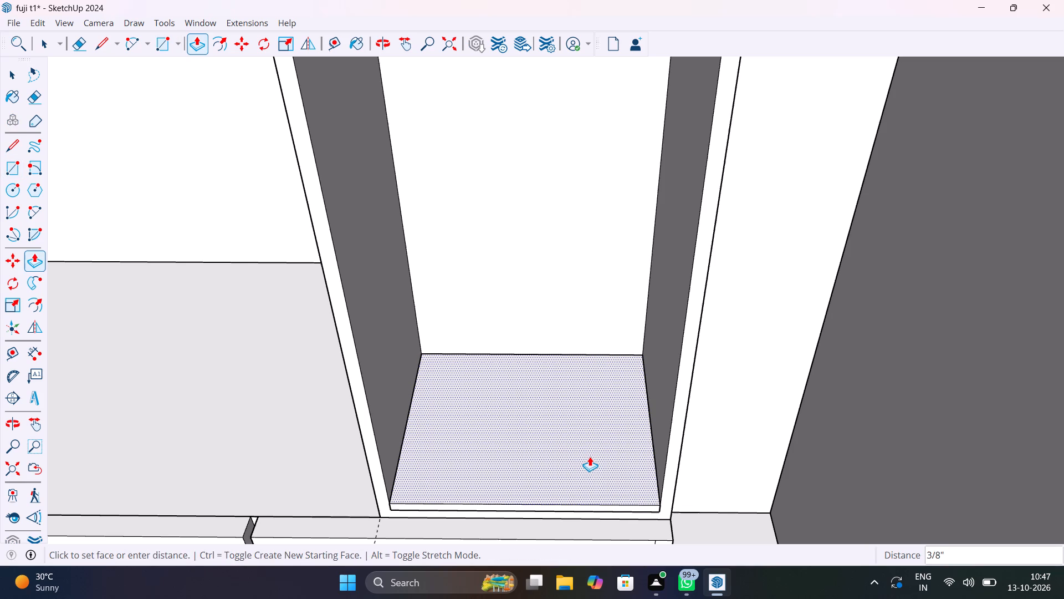
{"action": "type", "text": "1\""}
{"action": "key", "text": "Return"}
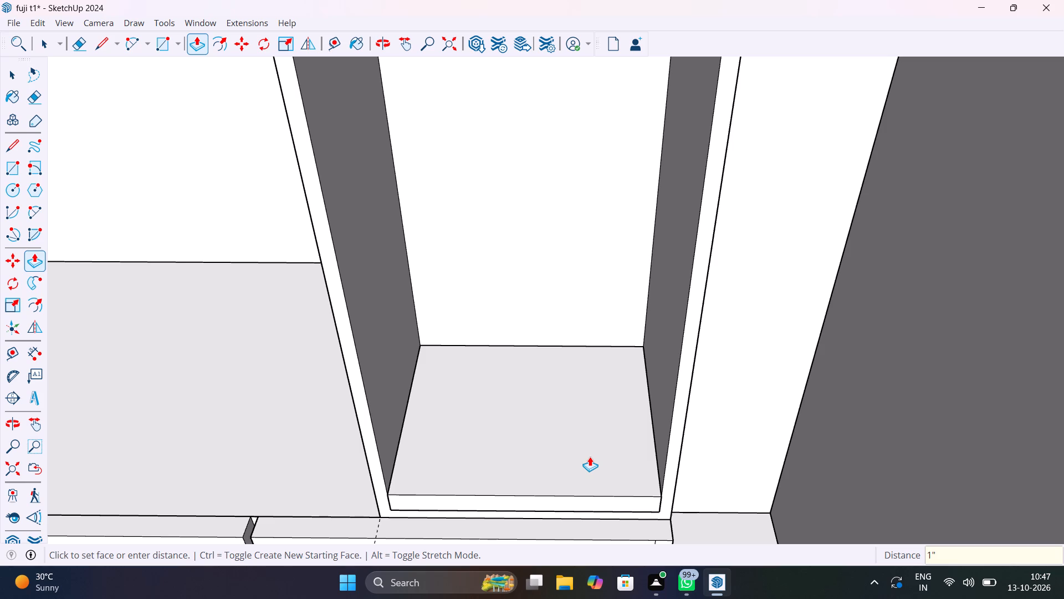
{"action": "type", "text": "0.5\""}
{"action": "key", "text": "Return"}
{"action": "key", "text": "space"}
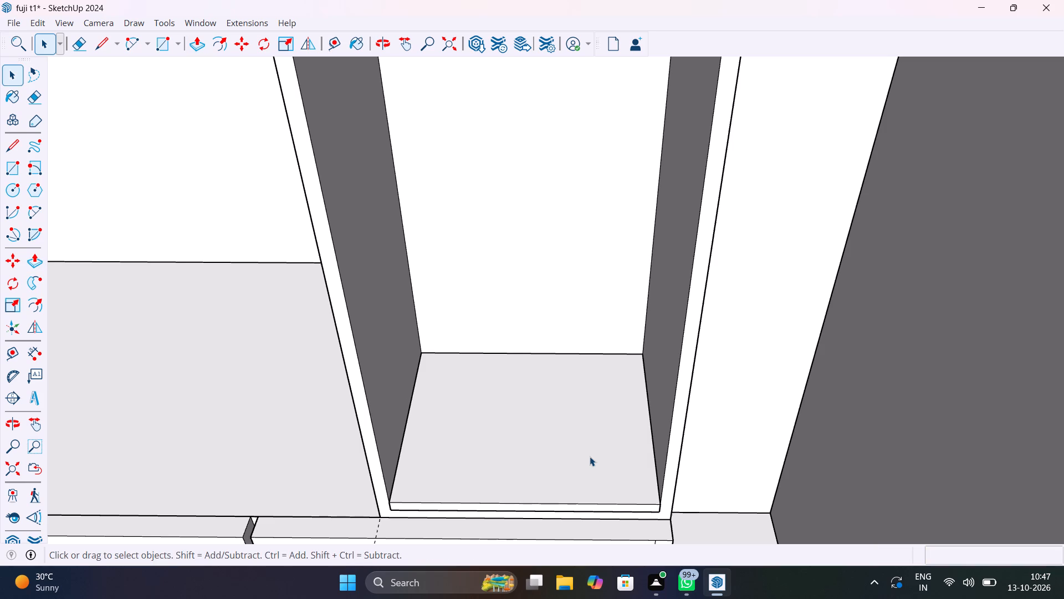
Select the whole shelf board on the right column's floor and make it a group.
{"action": "triple_click", "coordinate": [590, 456]}
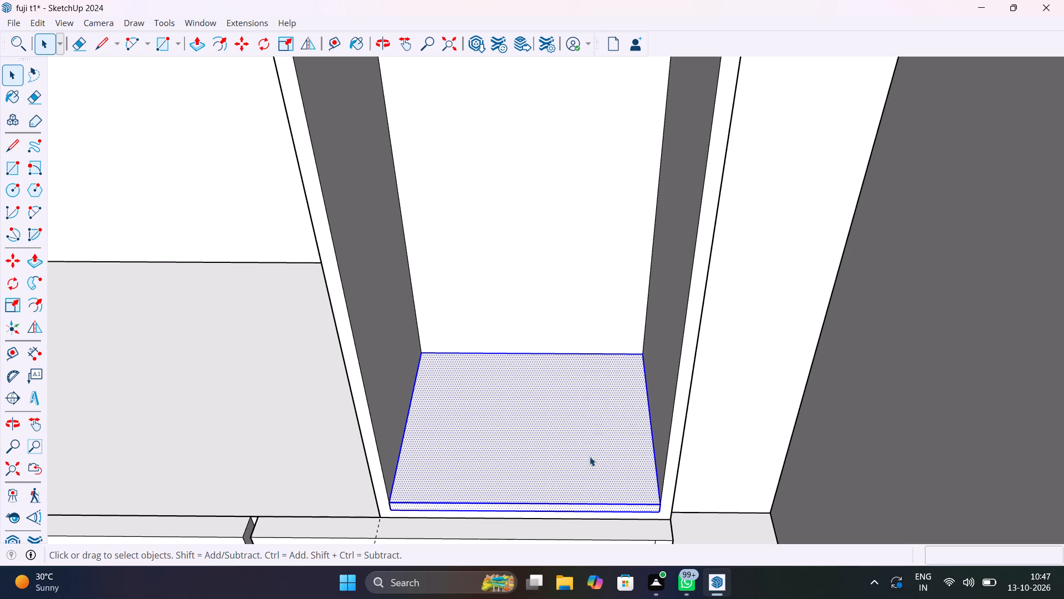
{"action": "right_click", "coordinate": [590, 456]}
{"action": "left_click", "coordinate": [620, 224]}
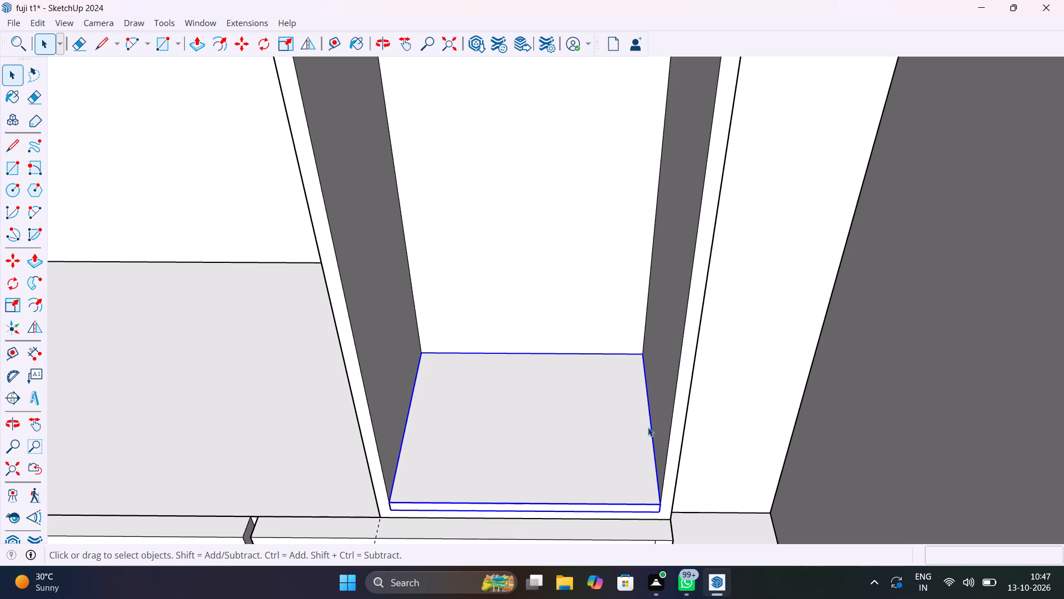
Copy the shelf board straight up 5' 10 1/2" to the inner top of the right column.
{"action": "middle_click_drag", "start_coordinate": [647, 495], "coordinate": [666, 369]}
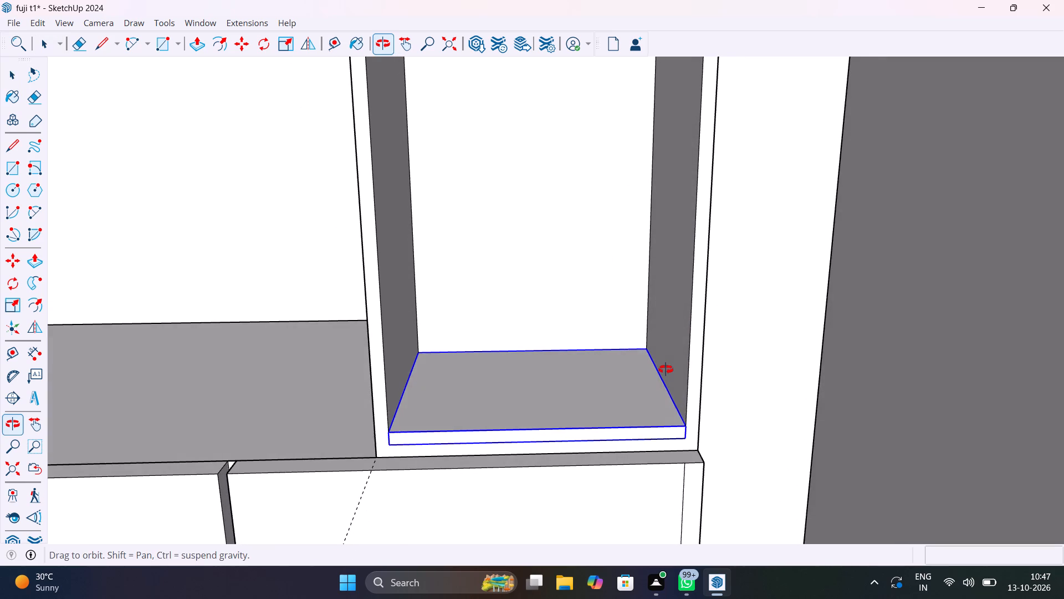
{"action": "middle_click_drag", "start_coordinate": [666, 369], "coordinate": [684, 446]}
{"action": "scroll", "coordinate": [684, 446], "scroll_direction": "down", "scroll_amount": 8}
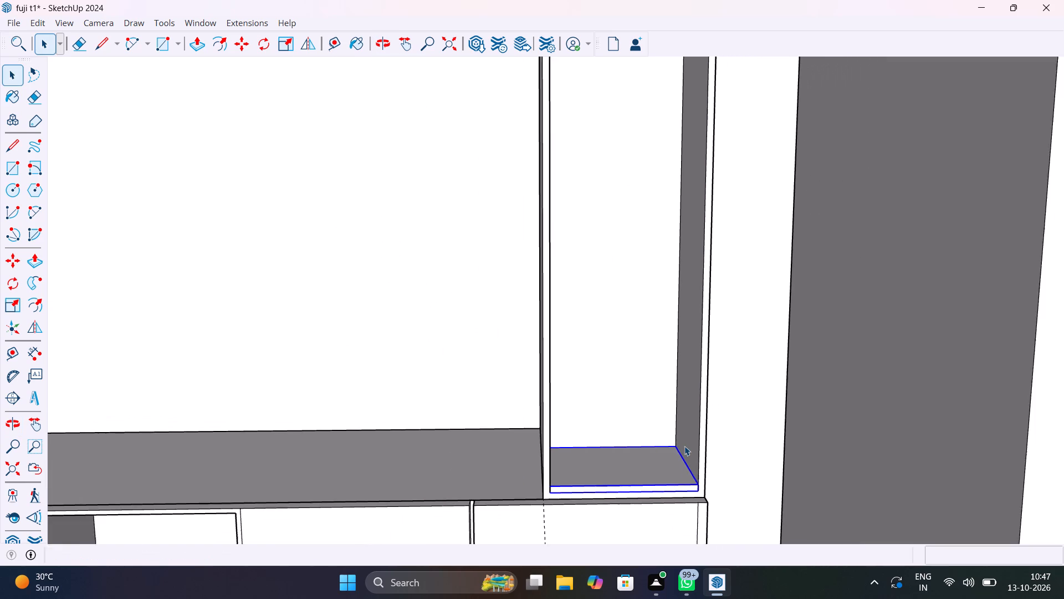
{"action": "scroll", "coordinate": [684, 445], "scroll_direction": "down", "scroll_amount": 9}
{"action": "middle_click_drag", "start_coordinate": [682, 445], "coordinate": [654, 450]}
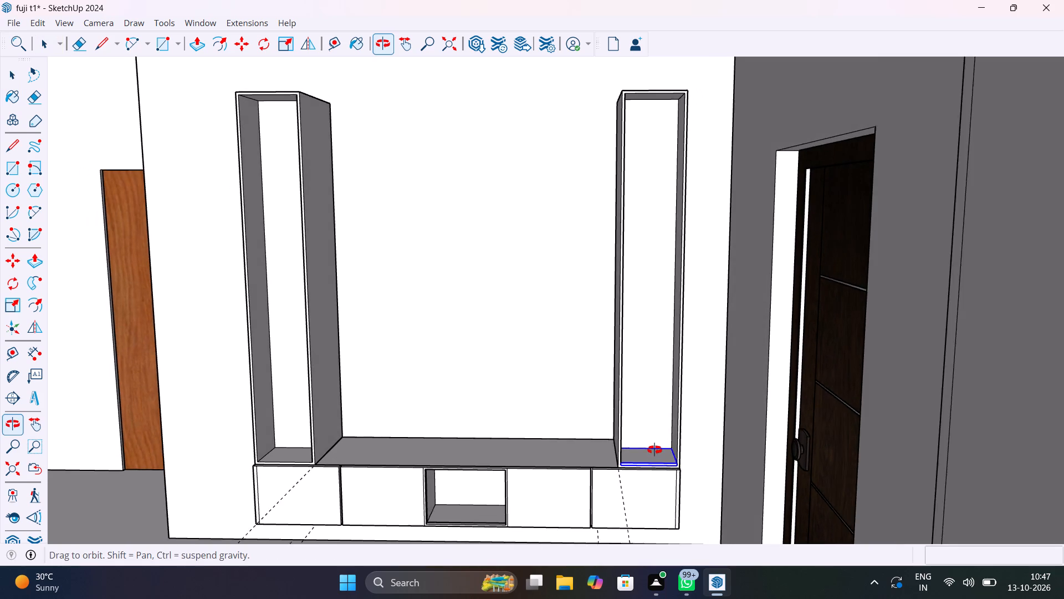
{"action": "middle_click_drag", "start_coordinate": [654, 450], "coordinate": [654, 461]}
{"action": "scroll", "coordinate": [669, 481], "scroll_direction": "up", "scroll_amount": 6}
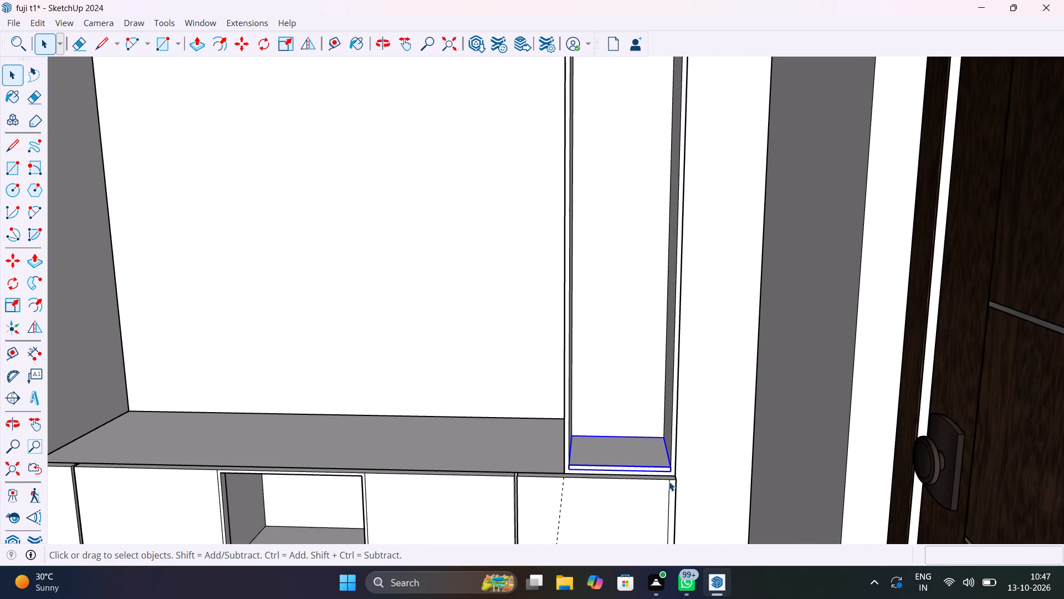
{"action": "key", "text": "m"}
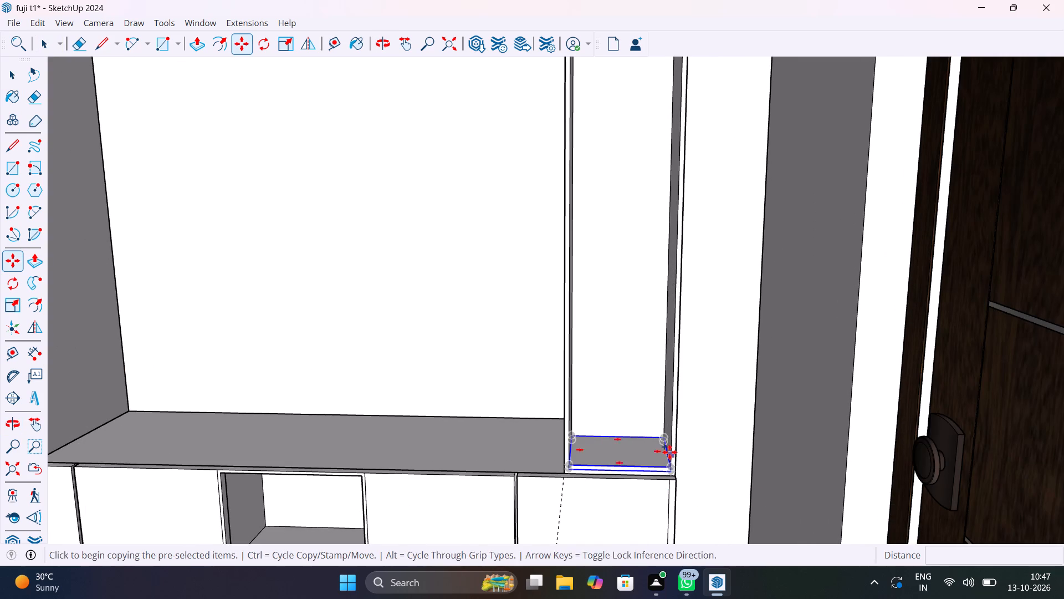
{"action": "scroll", "coordinate": [669, 453], "scroll_direction": "up", "scroll_amount": 7}
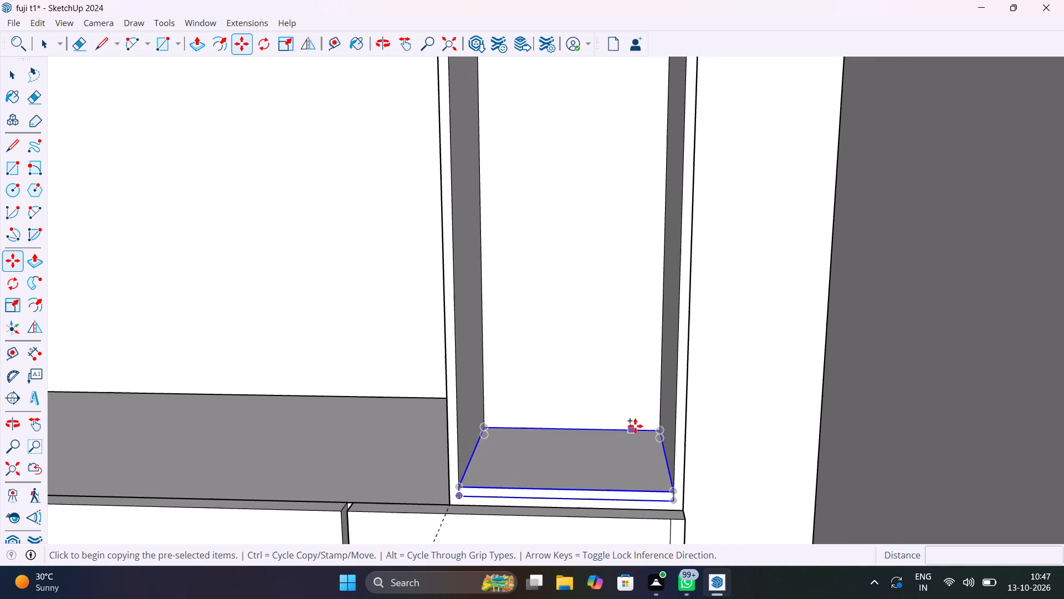
{"action": "left_click", "coordinate": [659, 430]}
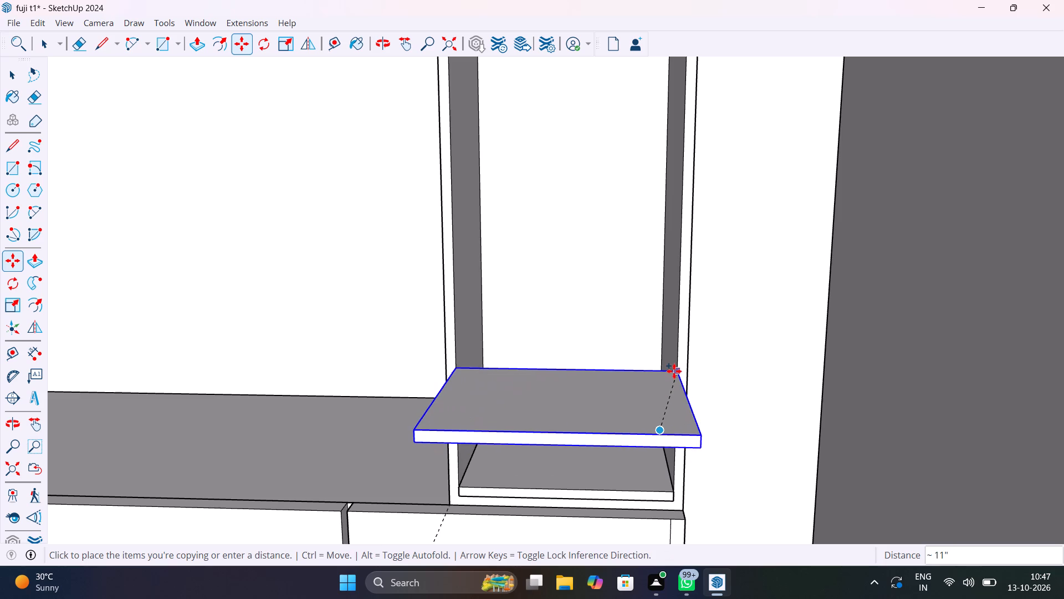
{"action": "scroll", "coordinate": [674, 370], "scroll_direction": "down", "scroll_amount": 20}
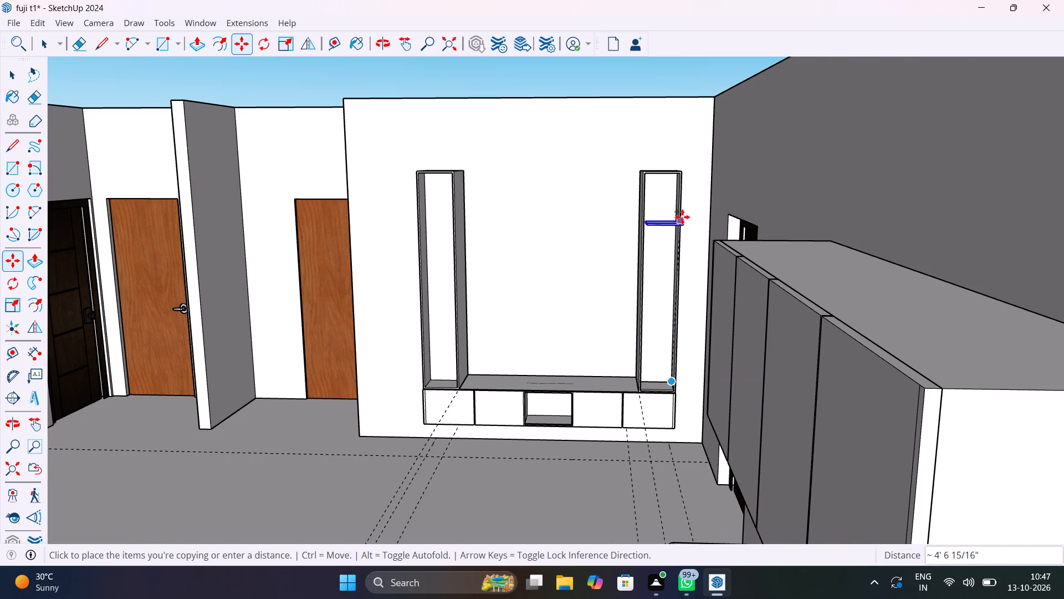
{"action": "scroll", "coordinate": [678, 191], "scroll_direction": "up", "scroll_amount": 10}
{"action": "middle_click_drag", "start_coordinate": [678, 191], "coordinate": [672, 245], "text": "shift"}
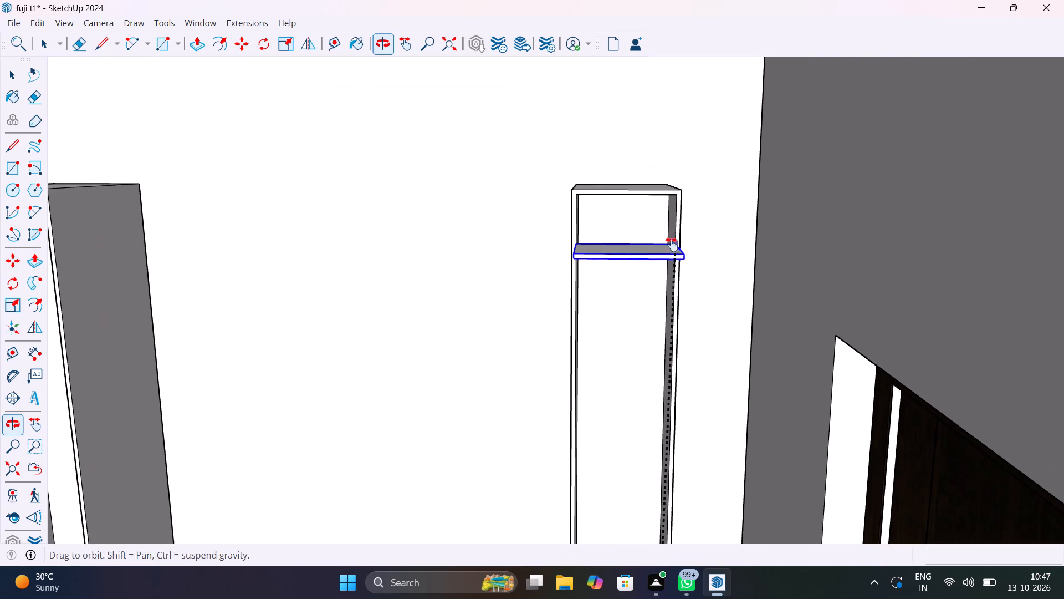
{"action": "middle_click_drag", "start_coordinate": [672, 245], "coordinate": [672, 246], "text": "shift"}
{"action": "scroll", "coordinate": [667, 206], "scroll_direction": "up", "scroll_amount": 10}
{"action": "middle_click_drag", "start_coordinate": [669, 199], "coordinate": [676, 141]}
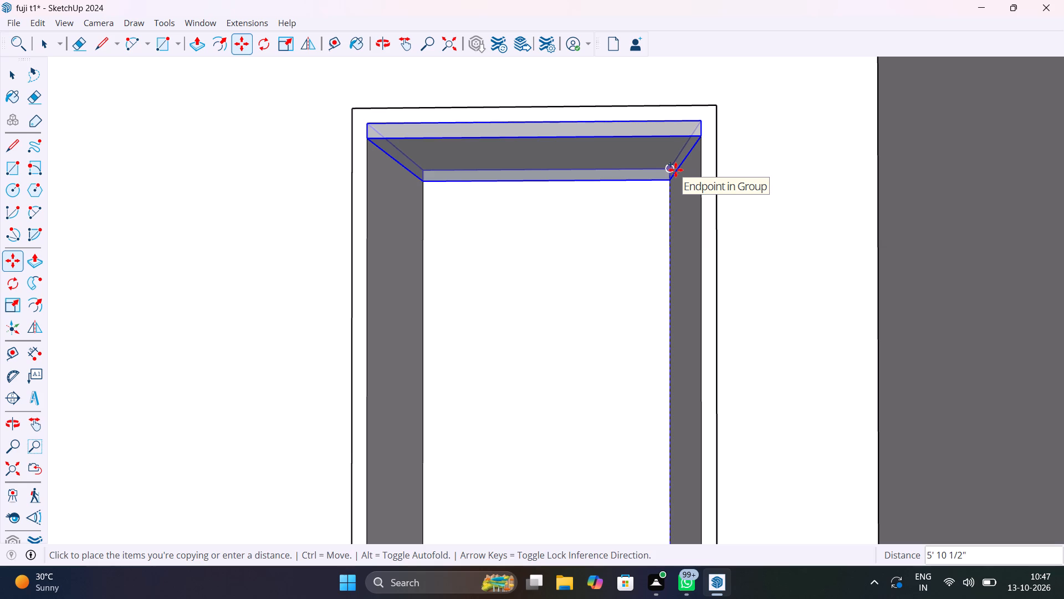
{"action": "left_click", "coordinate": [676, 170]}
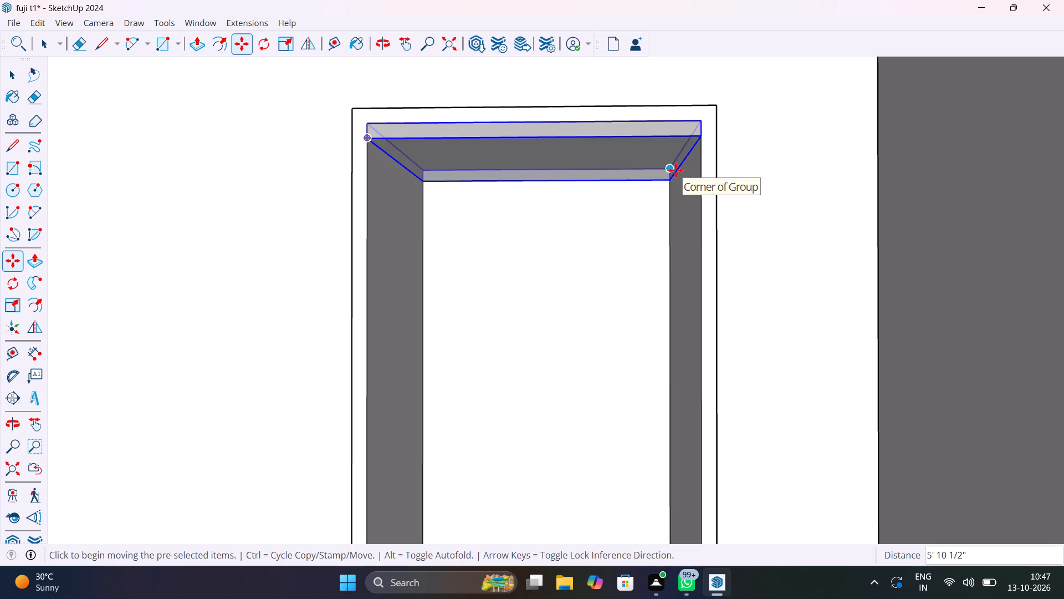
Divide the copy distance by 6 to array evenly spaced shelves up the right column.
{"action": "type", "text": "6/"}
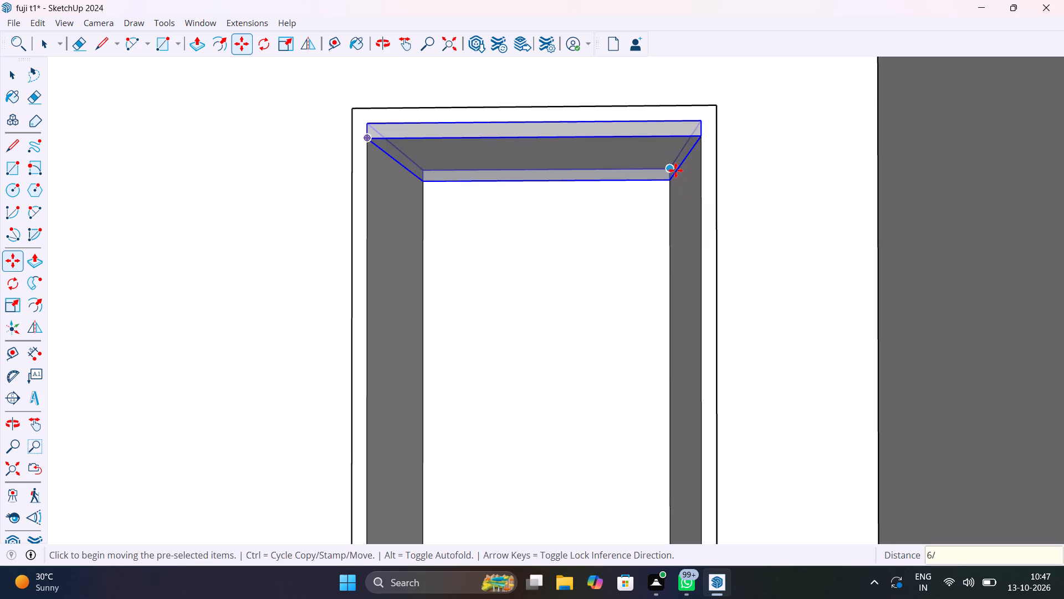
{"action": "key", "text": "Return"}
{"action": "scroll", "coordinate": [676, 170], "scroll_direction": "down", "scroll_amount": 4}
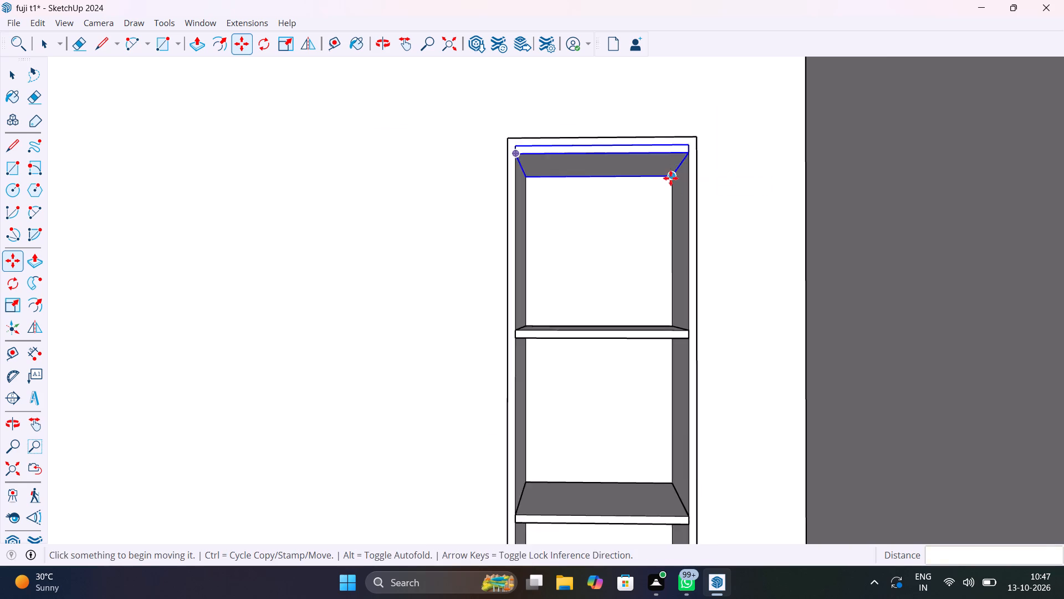
{"action": "scroll", "coordinate": [671, 178], "scroll_direction": "down", "scroll_amount": 14}
{"action": "scroll", "coordinate": [628, 290], "scroll_direction": "down", "scroll_amount": 6}
{"action": "middle_click_drag", "start_coordinate": [629, 383], "coordinate": [629, 430]}
{"action": "key", "text": "space"}
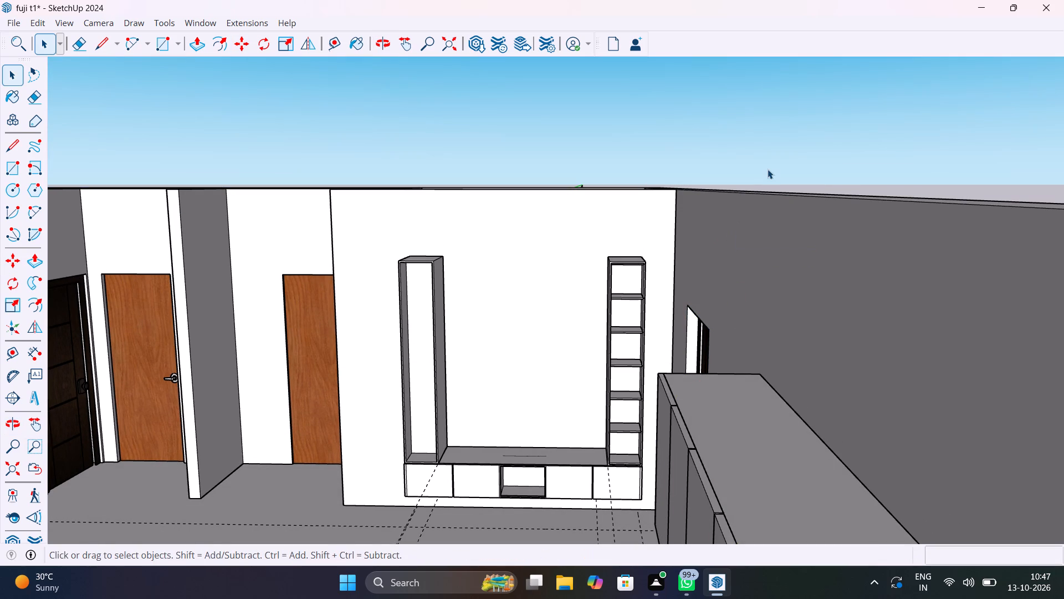
Delete the original shelf board lying on the right column's inner floor.
{"action": "scroll", "coordinate": [620, 418], "scroll_direction": "up", "scroll_amount": 4}
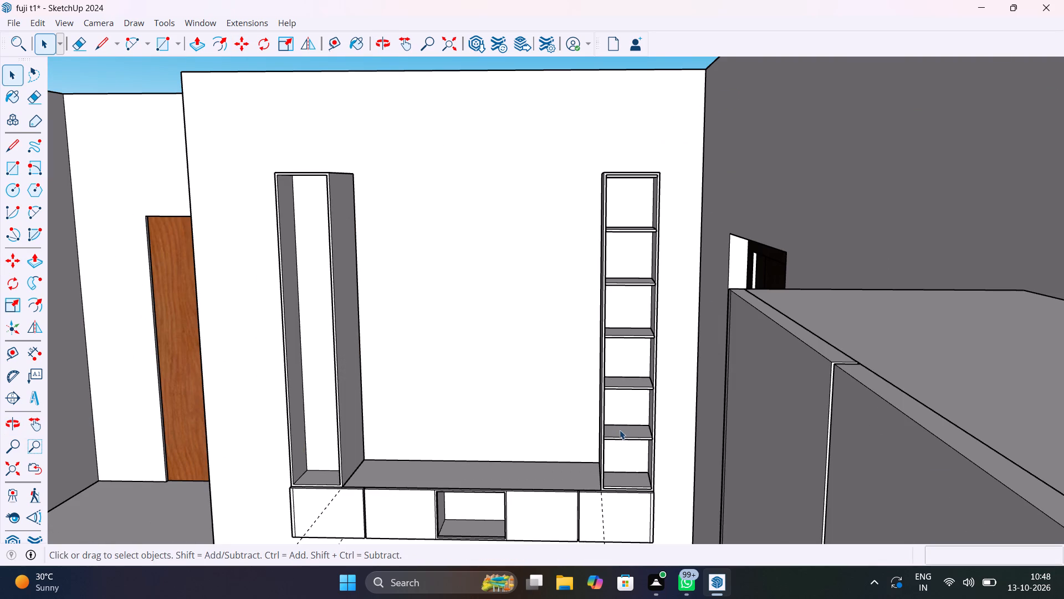
{"action": "scroll", "coordinate": [620, 430], "scroll_direction": "up", "scroll_amount": 4}
{"action": "scroll", "coordinate": [620, 430], "scroll_direction": "down", "scroll_amount": 3}
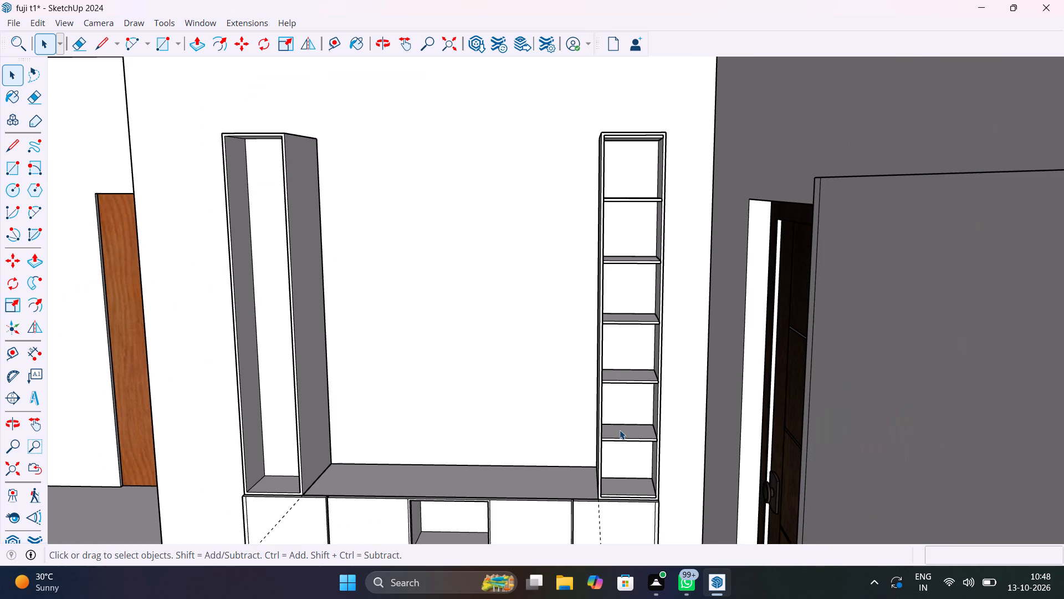
{"action": "scroll", "coordinate": [644, 496], "scroll_direction": "up", "scroll_amount": 3}
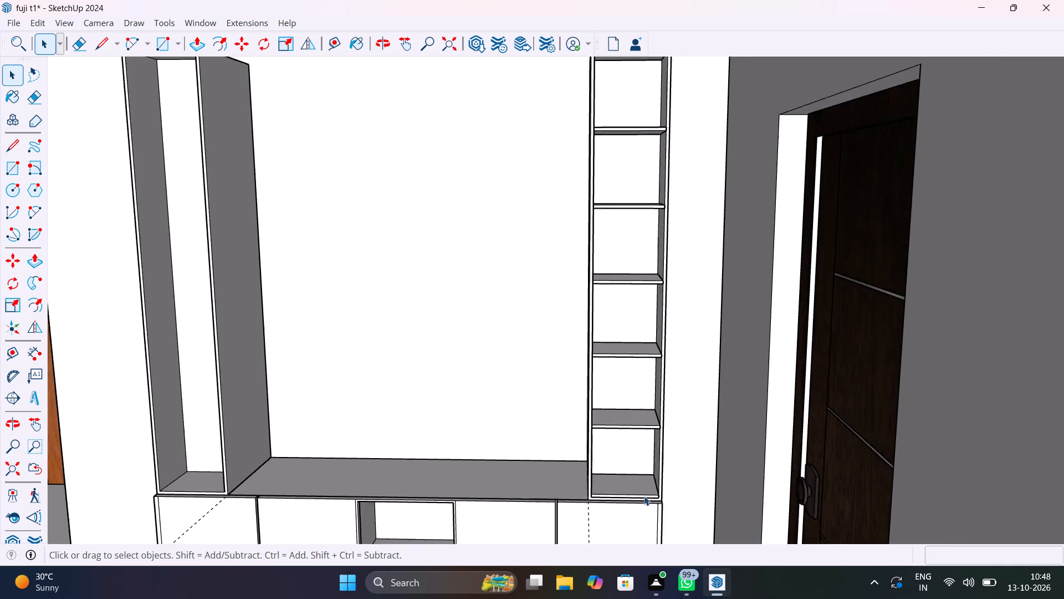
{"action": "scroll", "coordinate": [644, 496], "scroll_direction": "up", "scroll_amount": 3}
{"action": "left_click", "coordinate": [644, 496]}
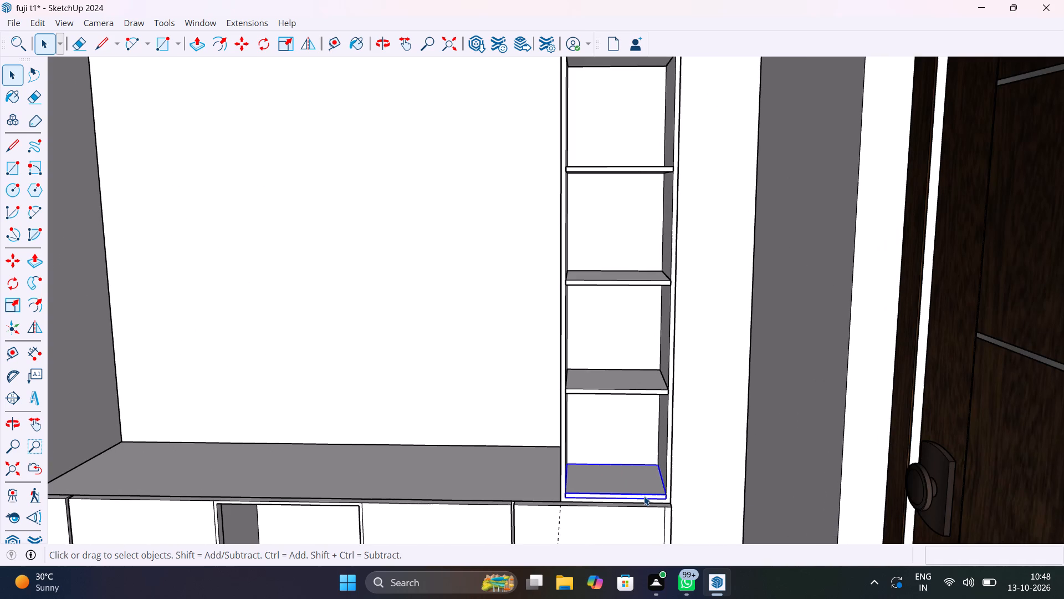
{"action": "key", "text": "Delete"}
{"action": "scroll", "coordinate": [644, 474], "scroll_direction": "down", "scroll_amount": 10}
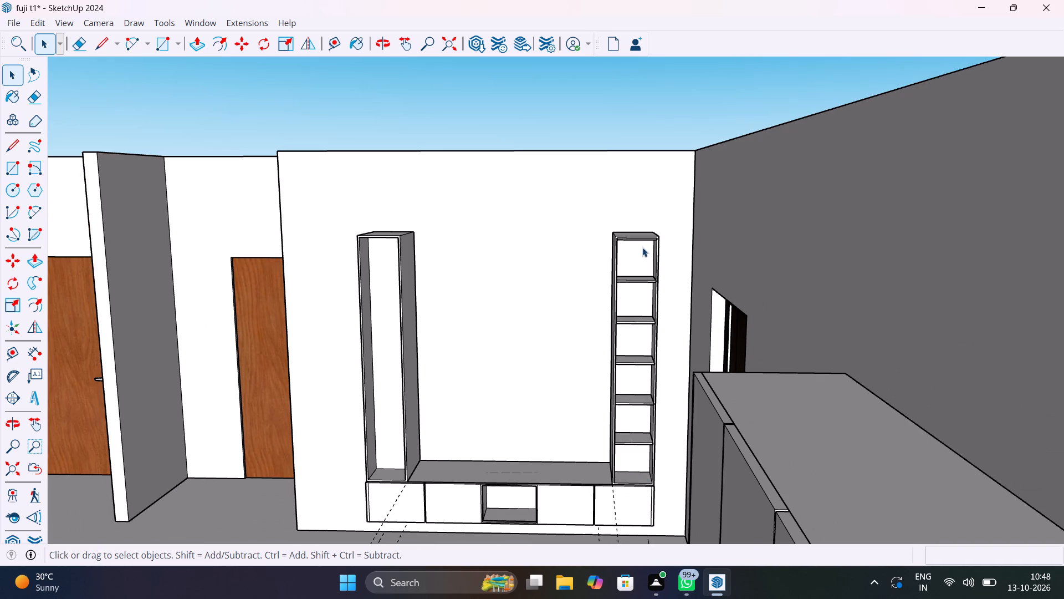
Delete the topmost shelf board lying against the inner top of the right column.
{"action": "scroll", "coordinate": [646, 241], "scroll_direction": "up", "scroll_amount": 10}
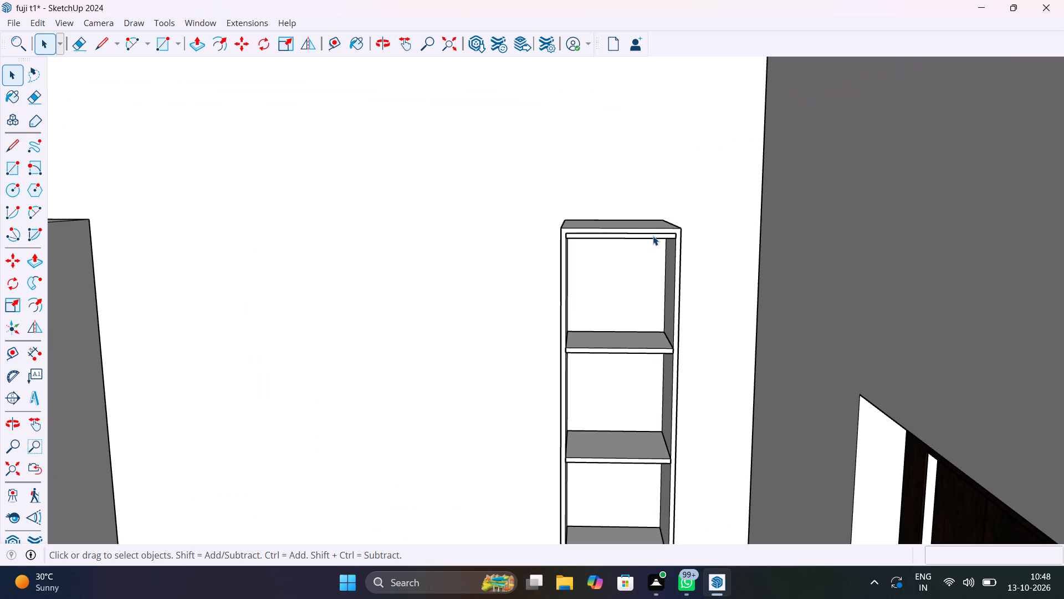
{"action": "left_click", "coordinate": [653, 235]}
{"action": "key", "text": "Delete"}
Open the left column's group and pull its recessed back face forward about 8 3/4" toward the front opening.
{"action": "scroll", "coordinate": [655, 267], "scroll_direction": "down", "scroll_amount": 11}
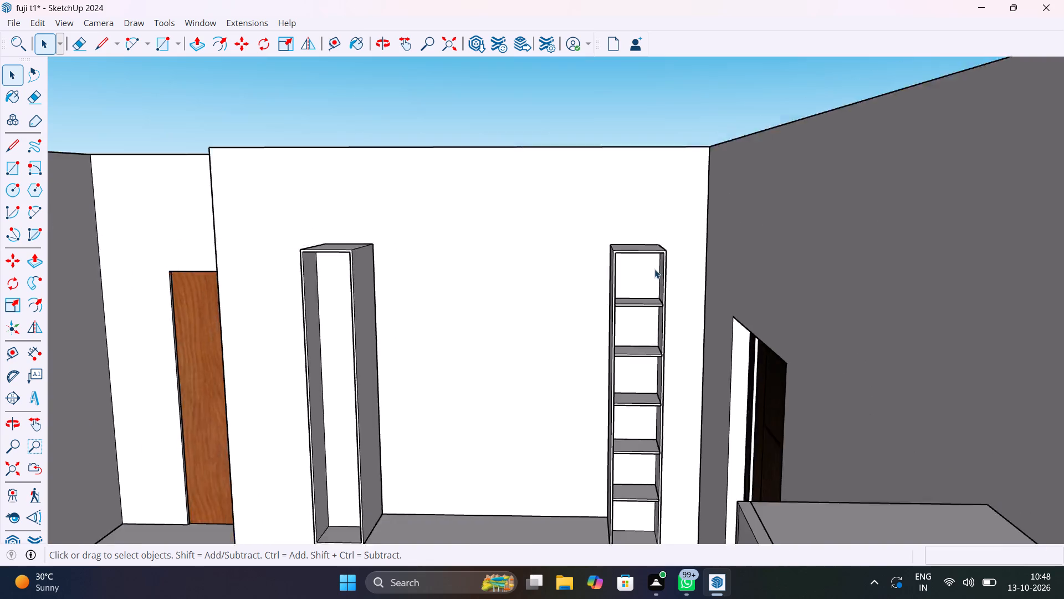
{"action": "scroll", "coordinate": [654, 269], "scroll_direction": "down", "scroll_amount": 4}
{"action": "scroll", "coordinate": [592, 389], "scroll_direction": "up", "scroll_amount": 1}
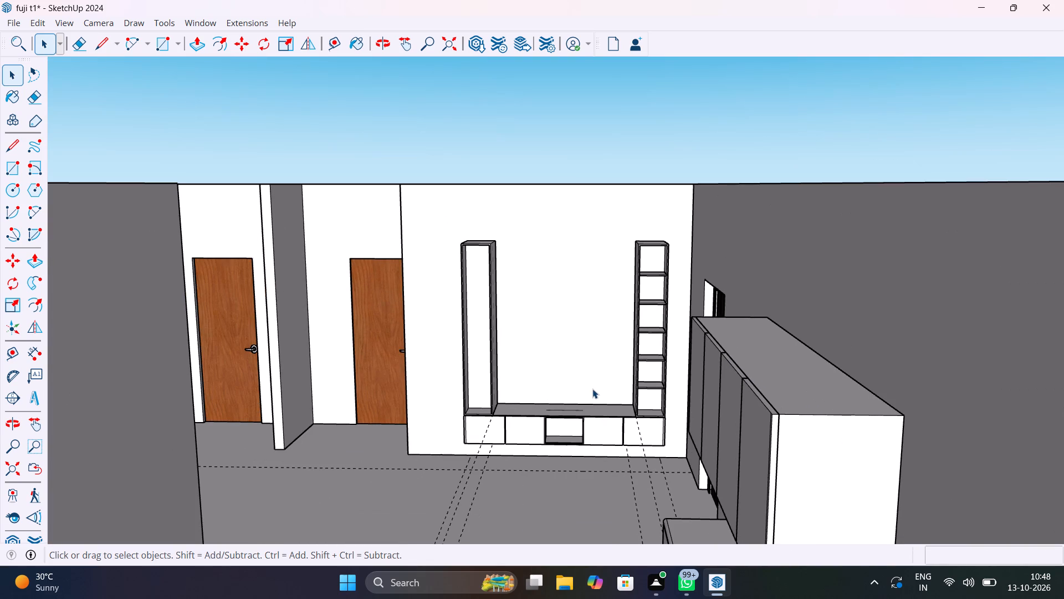
{"action": "scroll", "coordinate": [592, 389], "scroll_direction": "up", "scroll_amount": 1}
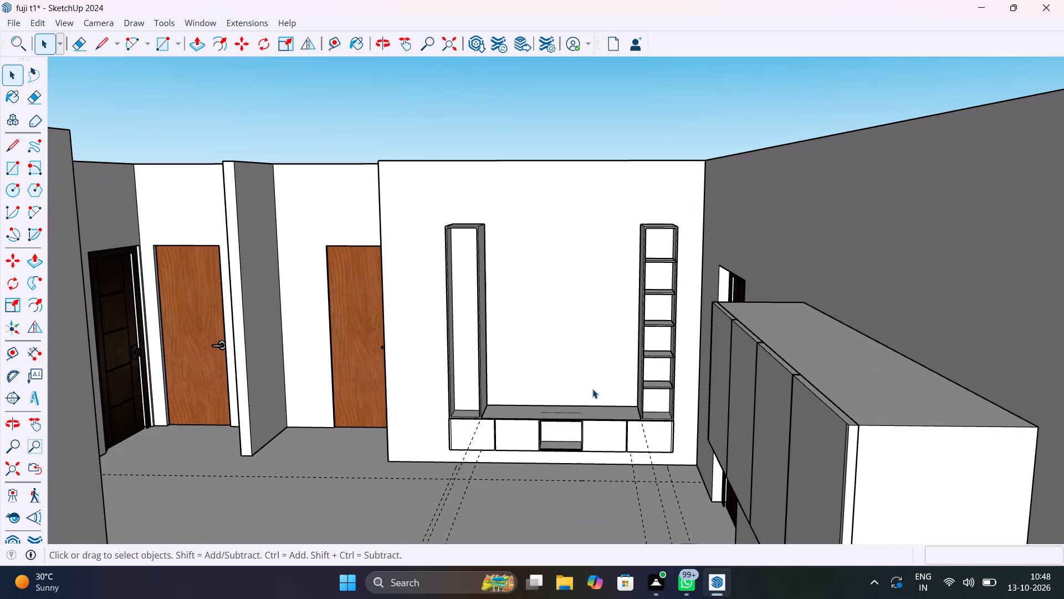
{"action": "scroll", "coordinate": [592, 389], "scroll_direction": "up", "scroll_amount": 4}
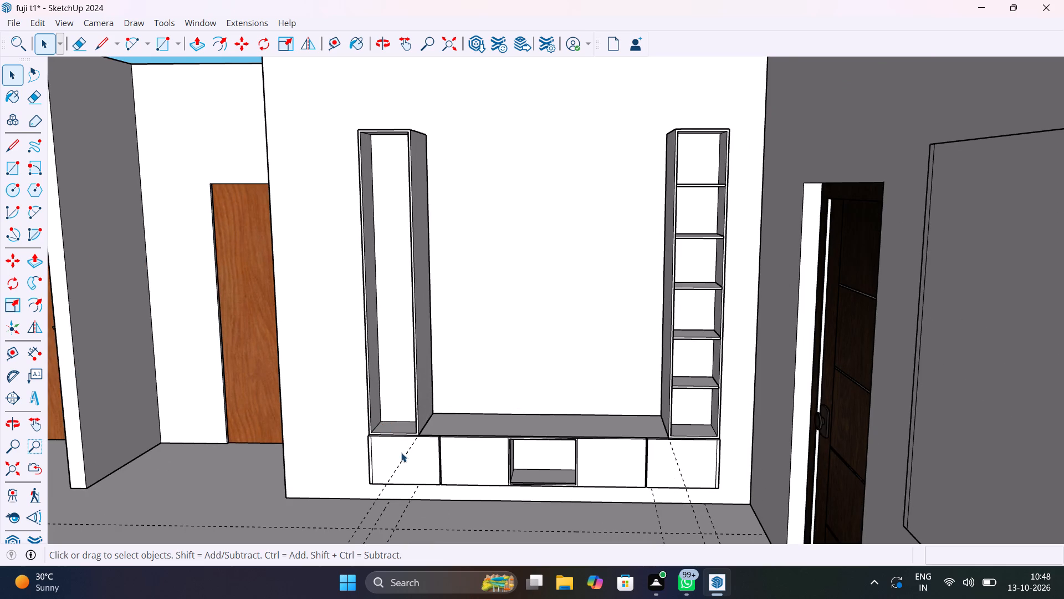
{"action": "middle_click_drag", "start_coordinate": [401, 453], "coordinate": [594, 471], "text": "shift"}
{"action": "scroll", "coordinate": [575, 459], "scroll_direction": "up", "scroll_amount": 6}
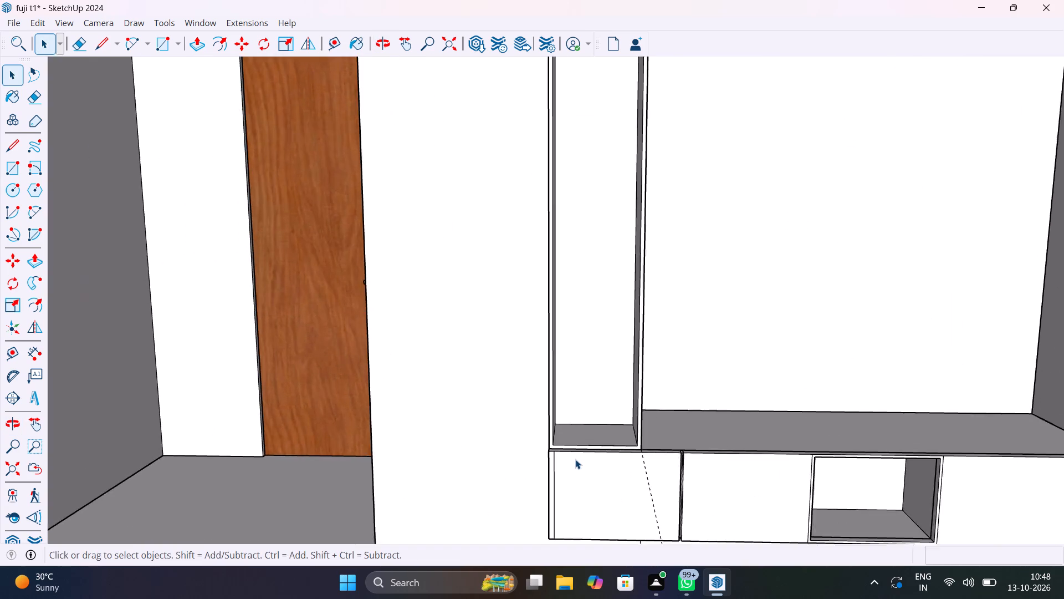
{"action": "scroll", "coordinate": [575, 459], "scroll_direction": "up", "scroll_amount": 4}
{"action": "middle_click_drag", "start_coordinate": [618, 434], "coordinate": [557, 478]}
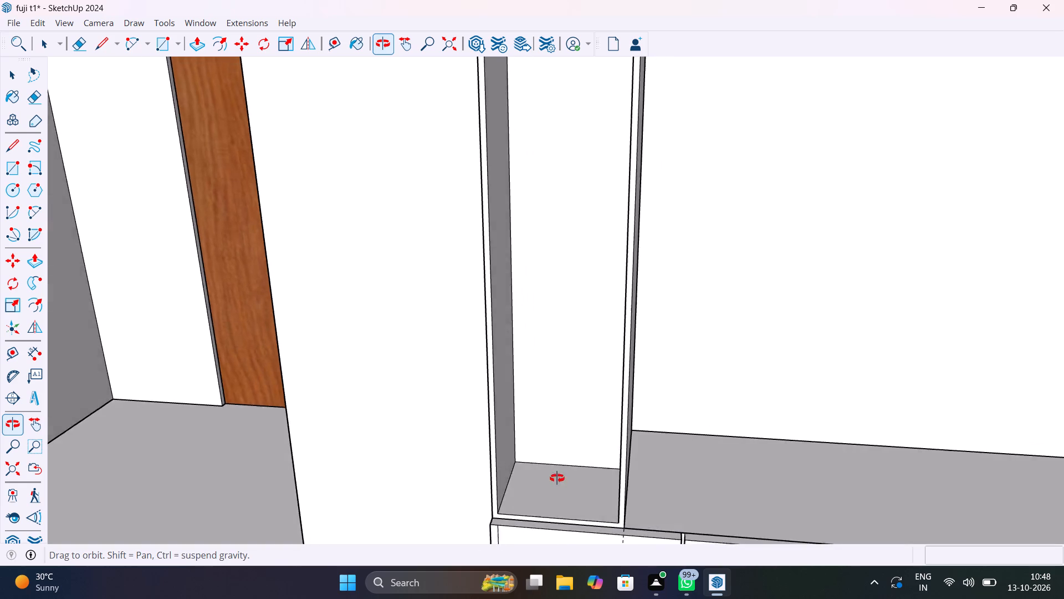
{"action": "middle_click_drag", "start_coordinate": [557, 478], "coordinate": [741, 478]}
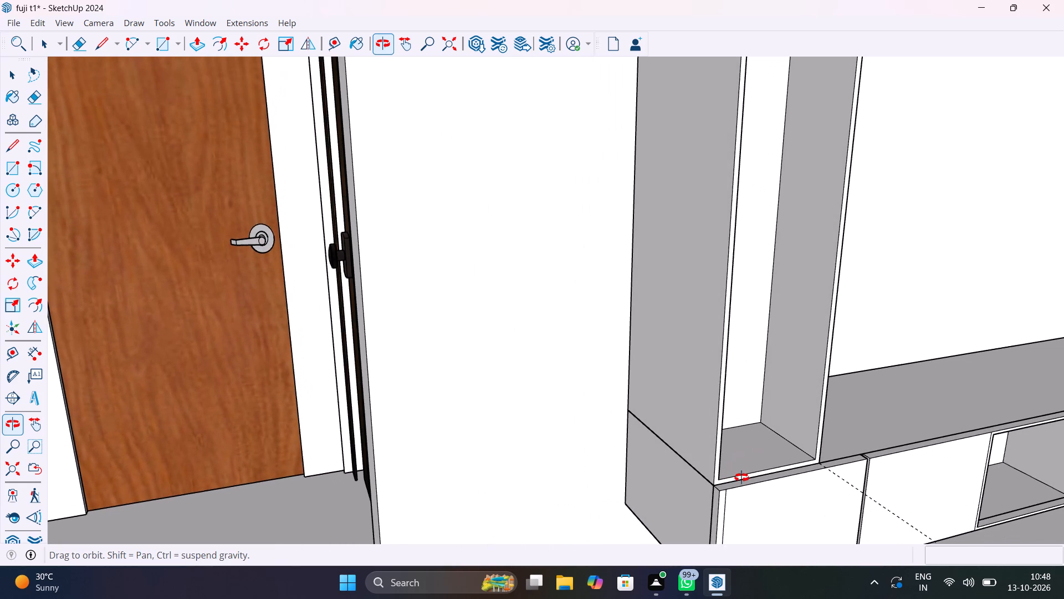
{"action": "middle_click_drag", "start_coordinate": [741, 478], "coordinate": [613, 491]}
{"action": "scroll", "coordinate": [616, 487], "scroll_direction": "down", "scroll_amount": 11}
{"action": "scroll", "coordinate": [597, 443], "scroll_direction": "up", "scroll_amount": 3}
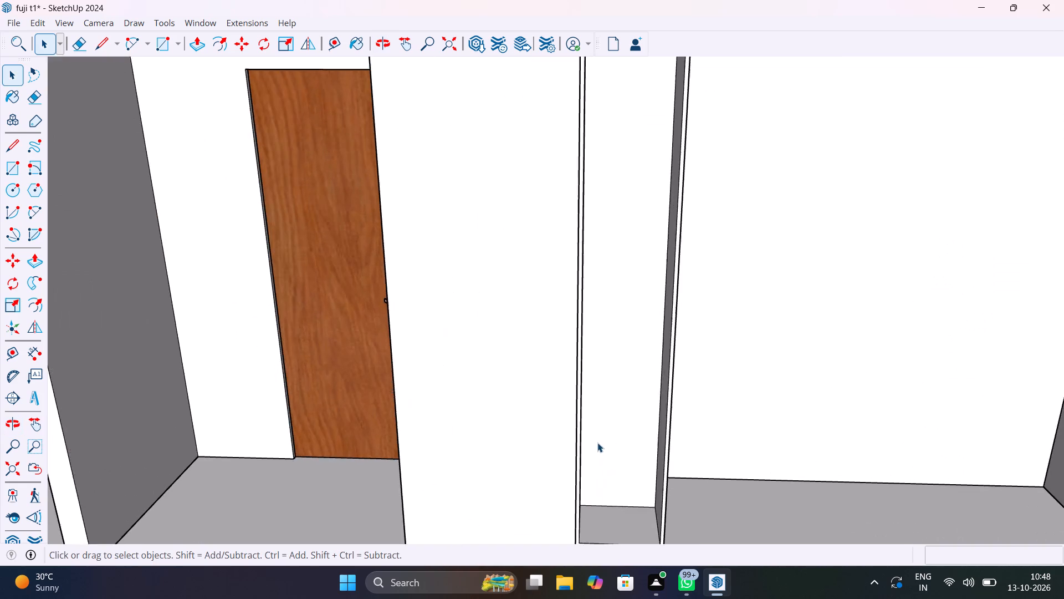
{"action": "scroll", "coordinate": [597, 443], "scroll_direction": "up", "scroll_amount": 7}
{"action": "middle_click_drag", "start_coordinate": [605, 481], "coordinate": [564, 373], "text": "shift"}
{"action": "scroll", "coordinate": [564, 373], "scroll_direction": "up", "scroll_amount": 1}
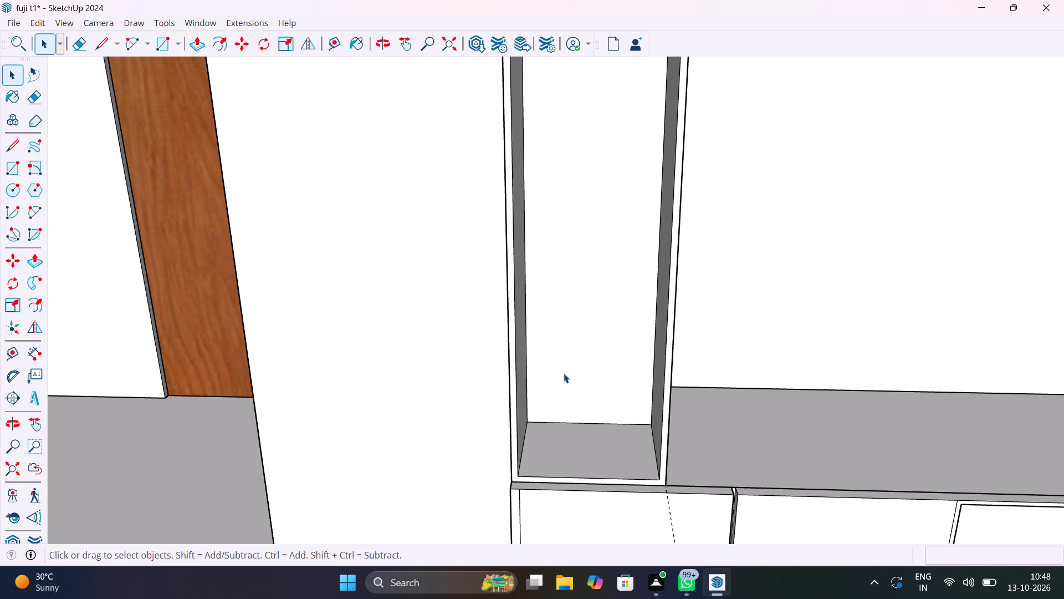
{"action": "key", "text": "r"}
{"action": "key", "text": "space"}
{"action": "left_click", "coordinate": [603, 365]}
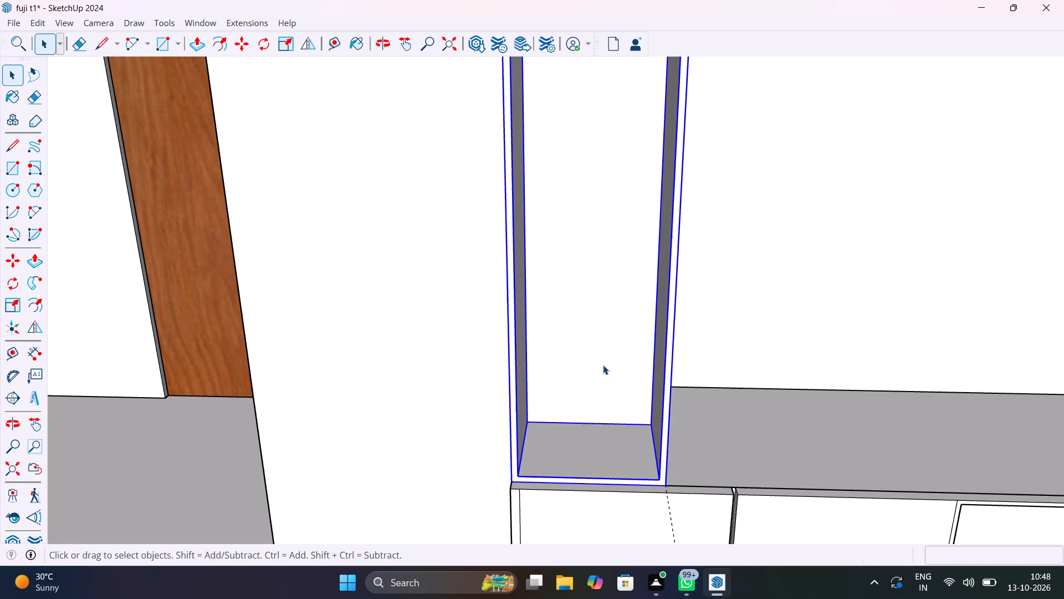
{"action": "triple_click", "coordinate": [603, 365]}
{"action": "left_click", "coordinate": [603, 365]}
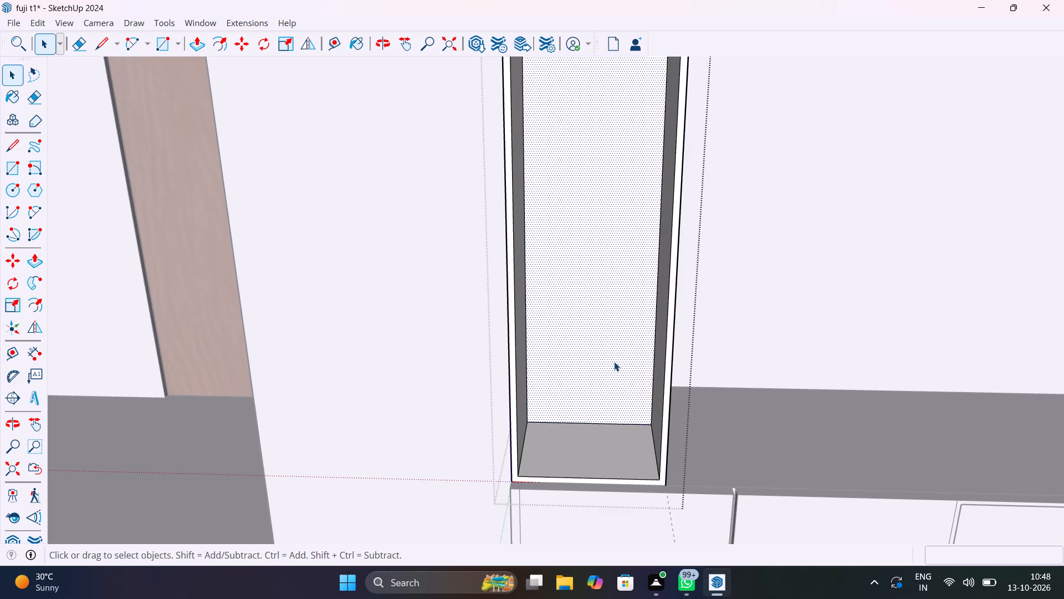
{"action": "key", "text": "p"}
{"action": "left_click", "coordinate": [614, 362]}
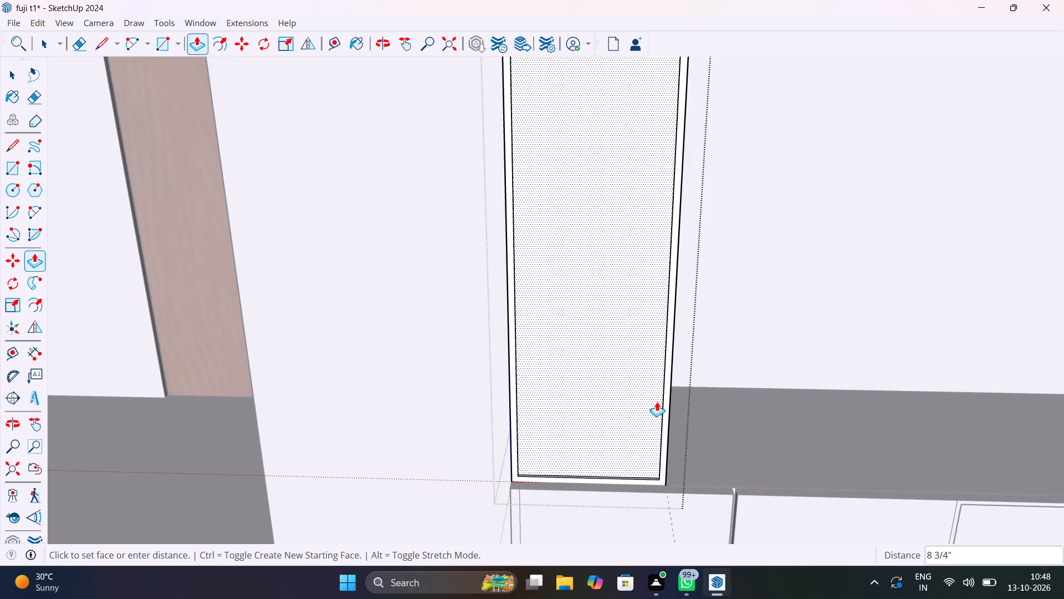
{"action": "left_click", "coordinate": [657, 402]}
Push the left column's back face in 10" and exit the column's group.
{"action": "left_click", "coordinate": [642, 408]}
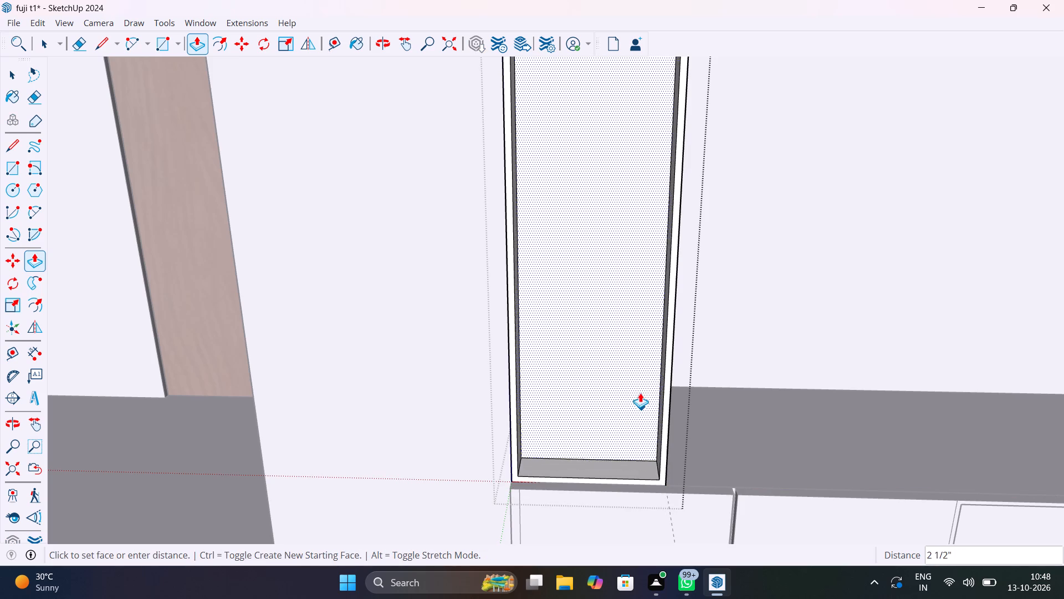
{"action": "type", "text": "9\""}
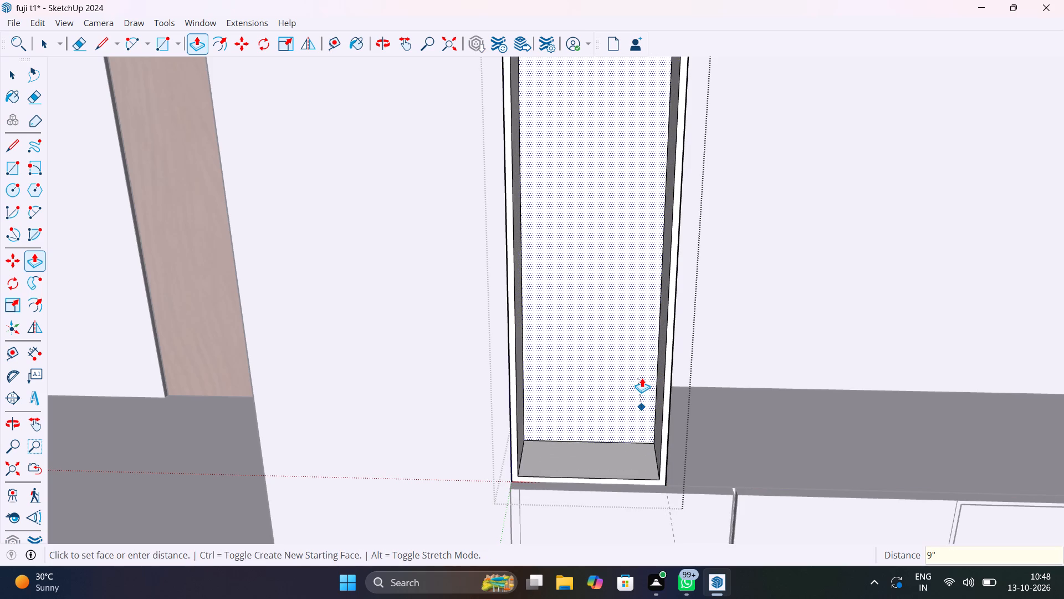
{"action": "key", "text": "Return"}
{"action": "type", "text": "10\""}
{"action": "key", "text": "Return"}
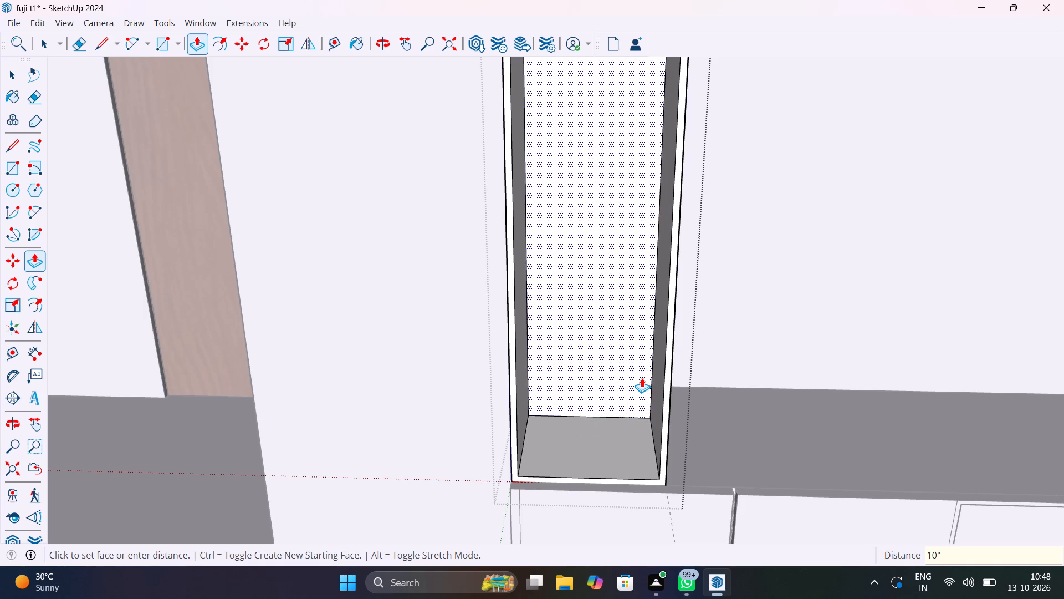
{"action": "key", "text": "space"}
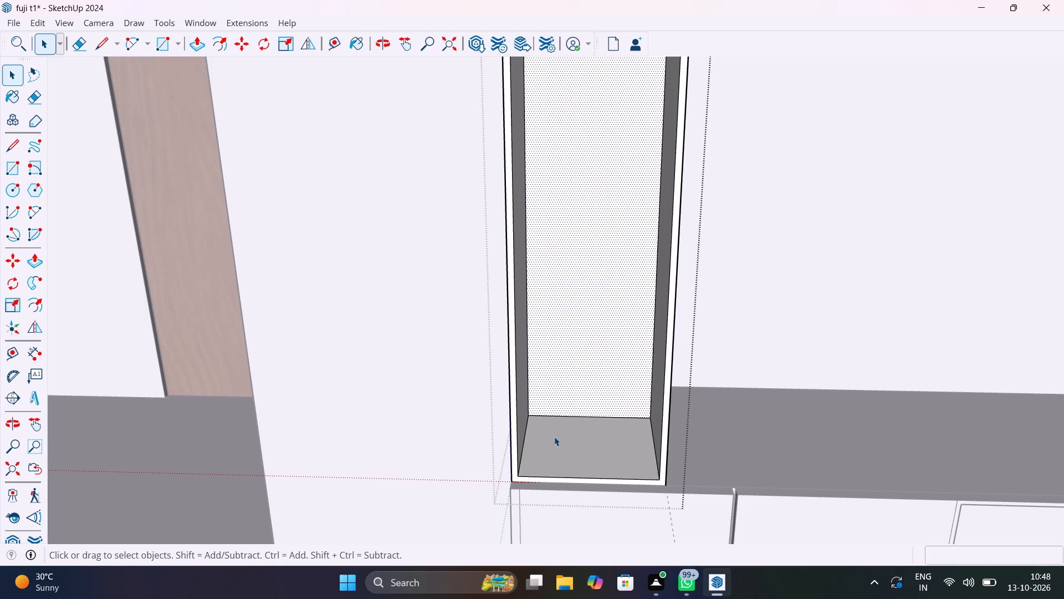
{"action": "key", "text": "r"}
{"action": "scroll", "coordinate": [605, 441], "scroll_direction": "down", "scroll_amount": 6}
{"action": "key", "text": "space"}
{"action": "left_click", "coordinate": [258, 447]}
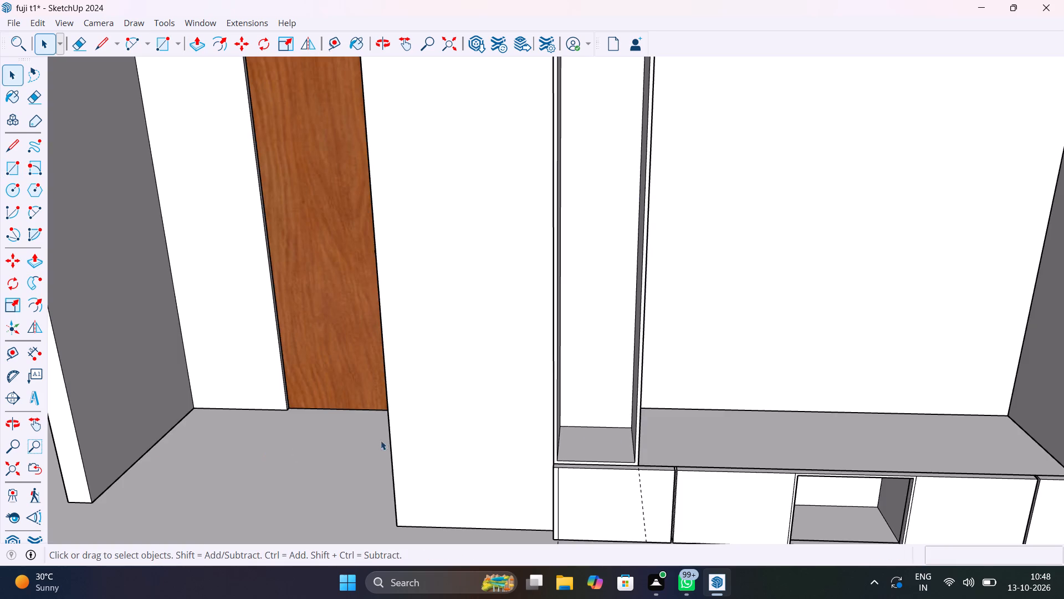
Draw a rectangle covering the left column's inner floor from back corner to opposite front corner.
{"action": "scroll", "coordinate": [580, 432], "scroll_direction": "up", "scroll_amount": 11}
{"action": "key", "text": "r"}
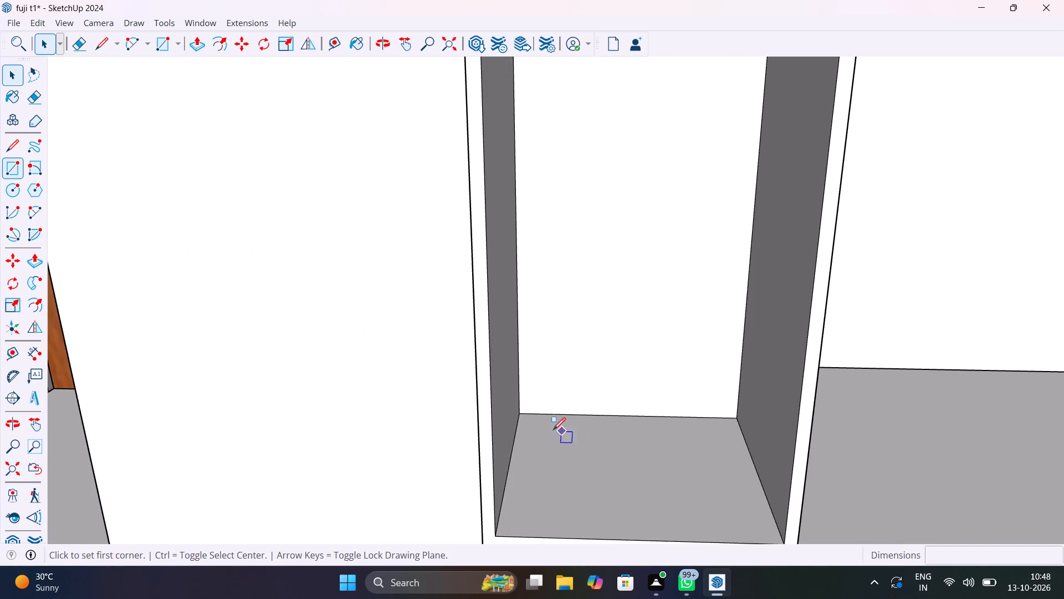
{"action": "left_click", "coordinate": [519, 413]}
{"action": "scroll", "coordinate": [618, 459], "scroll_direction": "down", "scroll_amount": 7}
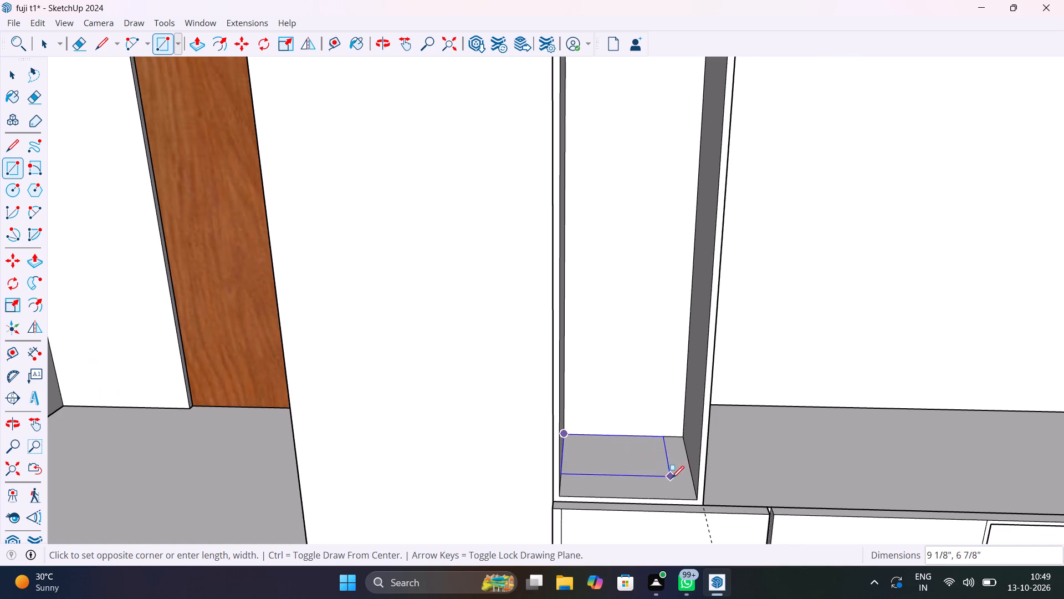
{"action": "left_click", "coordinate": [694, 495]}
Extrude the rectangle on the left column's floor up 0.5" to form a shelf board.
{"action": "key", "text": "p"}
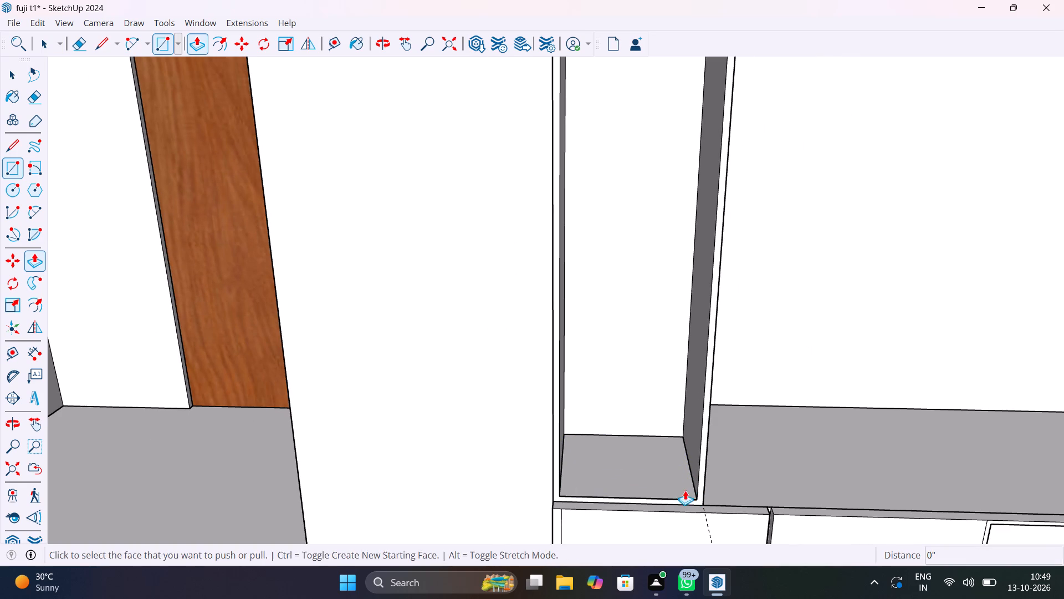
{"action": "left_click", "coordinate": [656, 474]}
{"action": "type", "text": "0.5\""}
{"action": "key", "text": "Return"}
{"action": "key", "text": "space"}
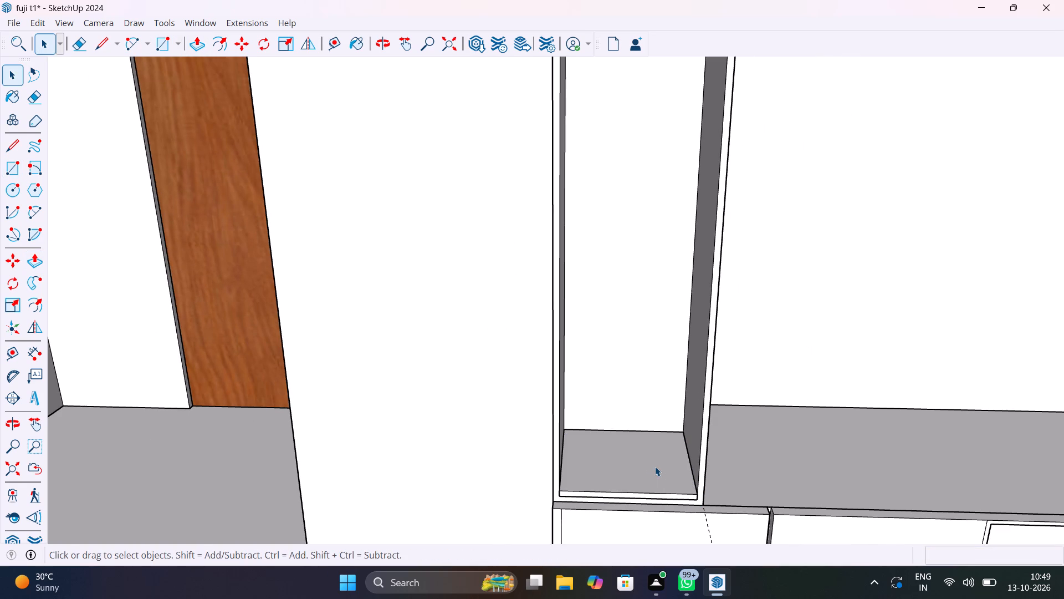
Select the whole shelf board on the left column's floor and make it a group.
{"action": "triple_click", "coordinate": [655, 466]}
{"action": "left_click", "coordinate": [656, 468]}
{"action": "right_click", "coordinate": [656, 469]}
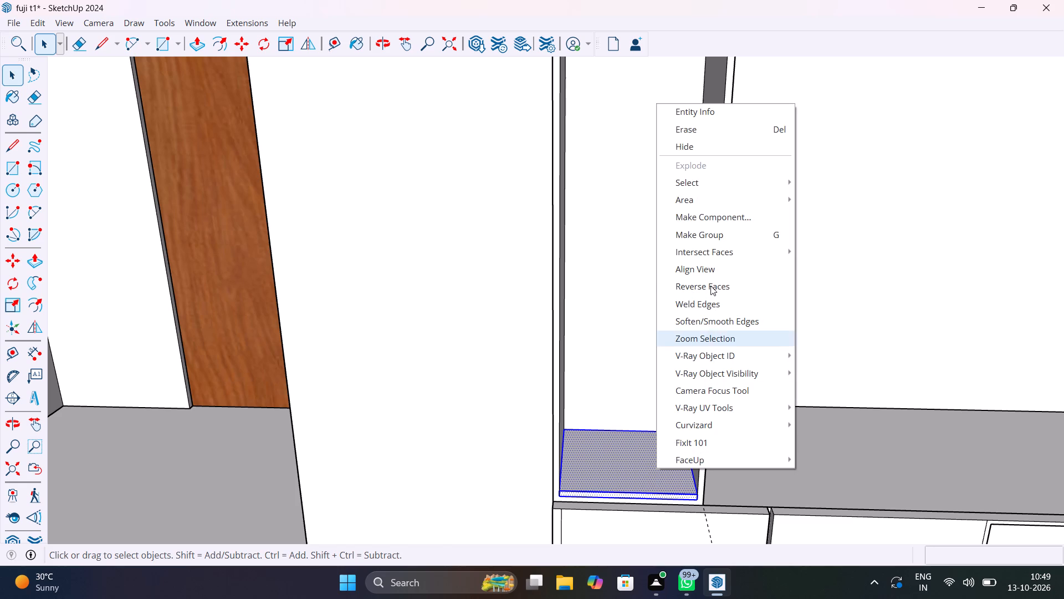
{"action": "left_click", "coordinate": [742, 231]}
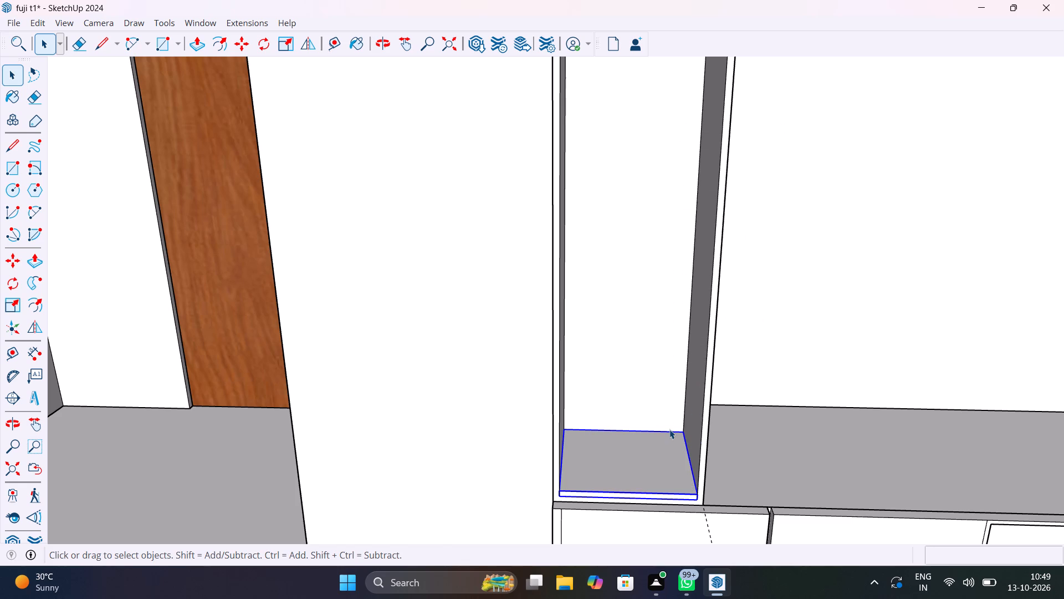
Copy the shelf board straight up 5' 10 1/2" to the inner top of the left column.
{"action": "key", "text": "m"}
{"action": "left_click", "coordinate": [686, 433]}
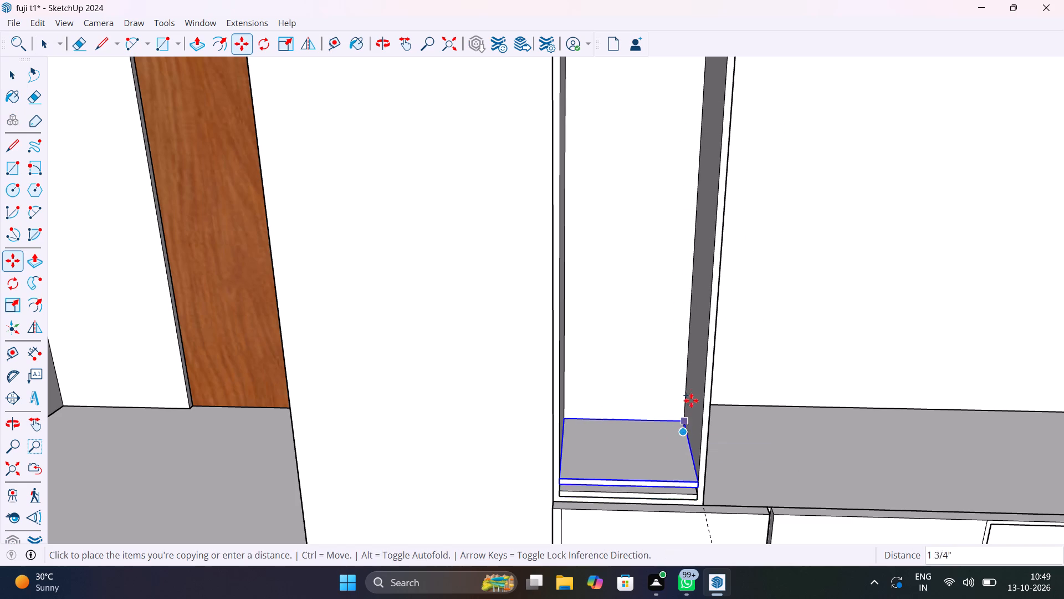
{"action": "scroll", "coordinate": [692, 394], "scroll_direction": "down", "scroll_amount": 15}
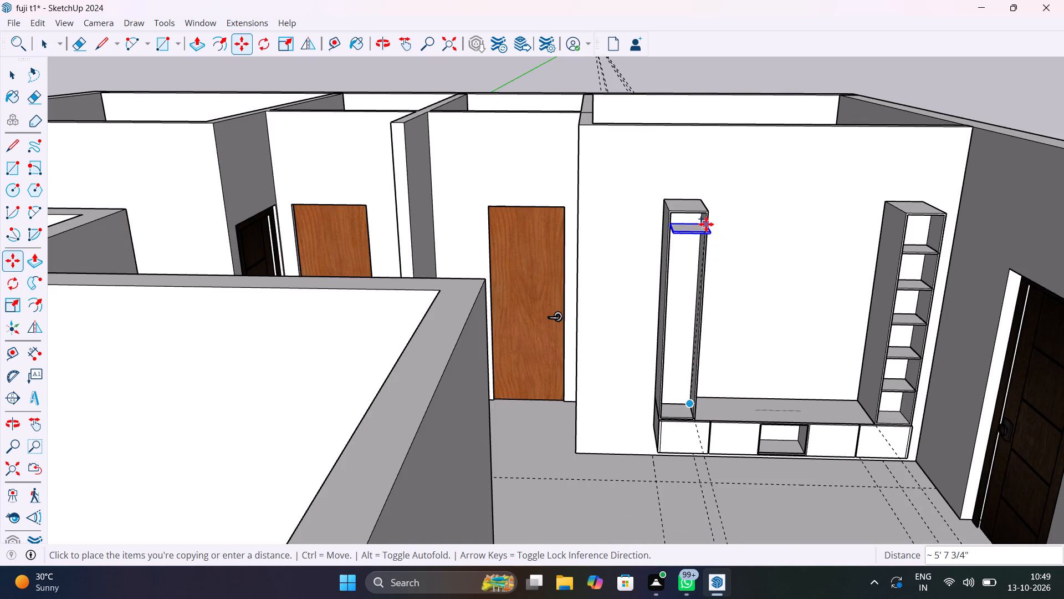
{"action": "scroll", "coordinate": [707, 224], "scroll_direction": "up", "scroll_amount": 16}
{"action": "scroll", "coordinate": [687, 175], "scroll_direction": "up", "scroll_amount": 4}
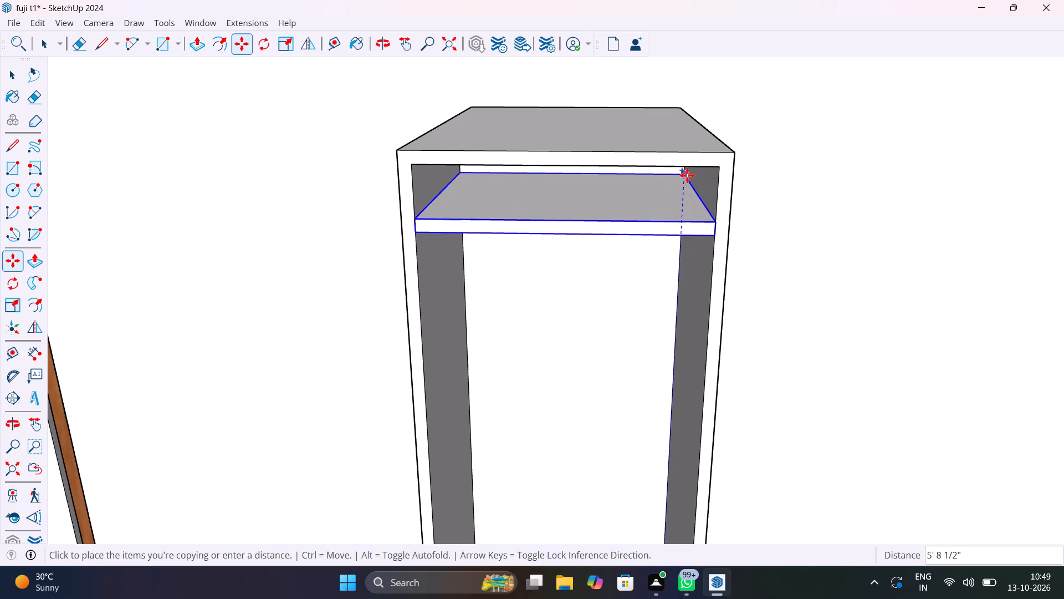
{"action": "middle_click_drag", "start_coordinate": [687, 175], "coordinate": [689, 124]}
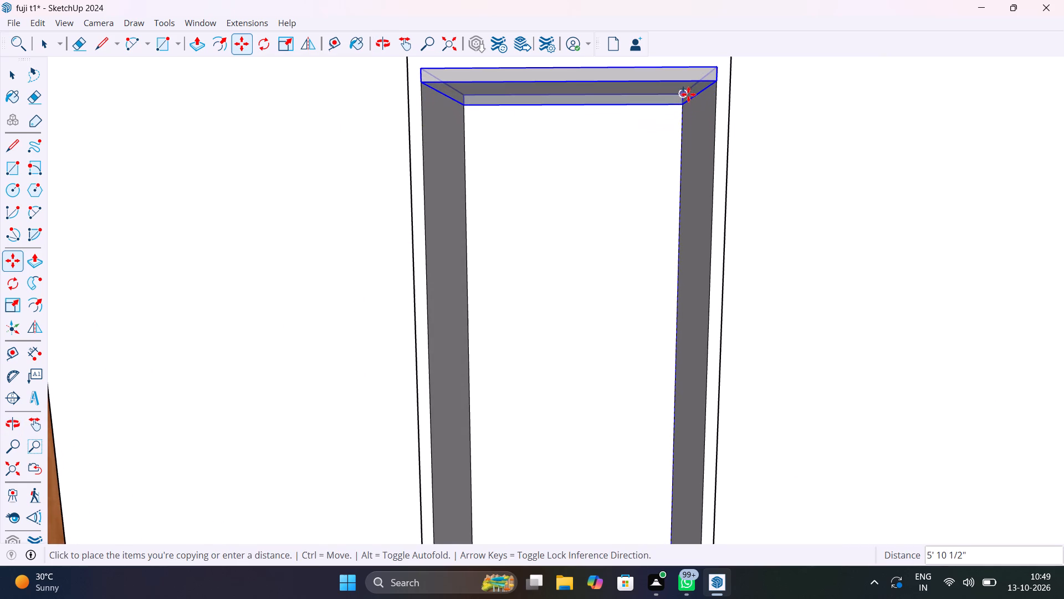
{"action": "left_click", "coordinate": [689, 92]}
Divide the copy distance by 6 to array evenly spaced shelves up the left column.
{"action": "scroll", "coordinate": [693, 130], "scroll_direction": "down", "scroll_amount": 11}
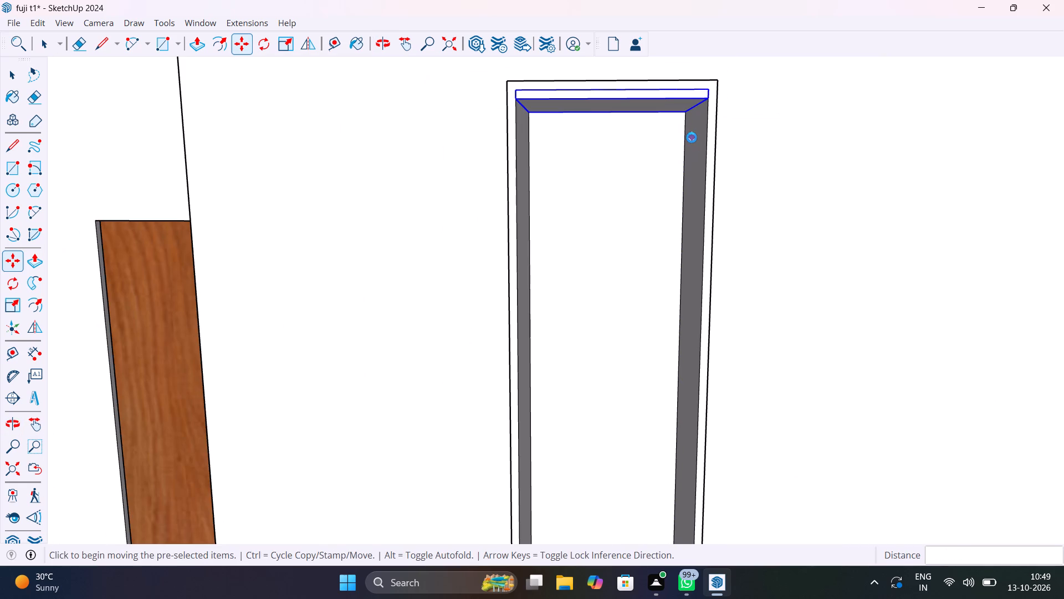
{"action": "scroll", "coordinate": [692, 138], "scroll_direction": "down", "scroll_amount": 6}
{"action": "scroll", "coordinate": [680, 226], "scroll_direction": "down", "scroll_amount": 11}
{"action": "type", "text": "6/"}
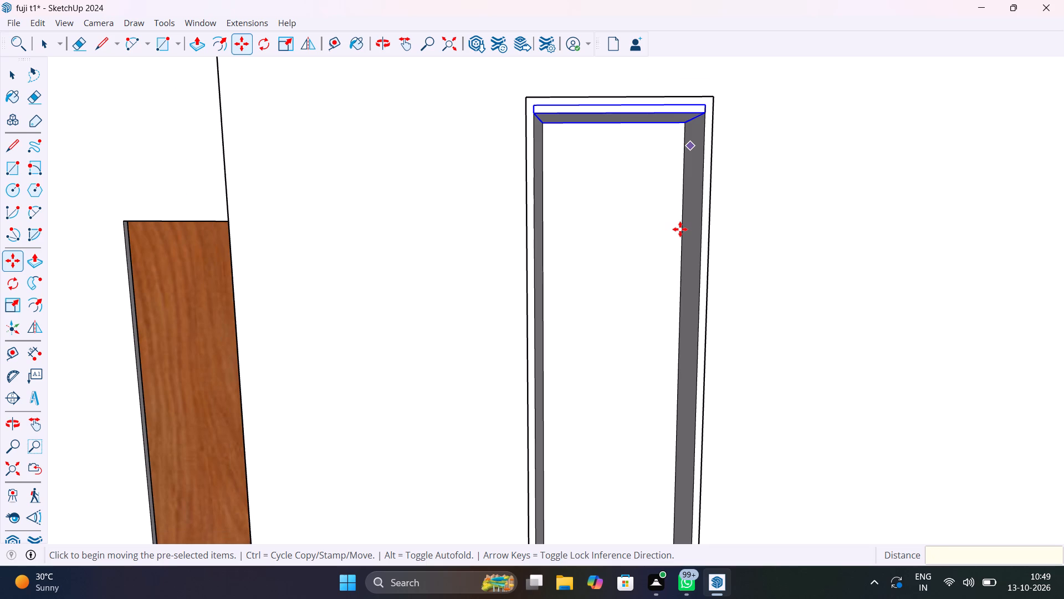
{"action": "key", "text": "6"}
{"action": "key", "text": "BackSpace"}
{"action": "key", "text": "Return"}
{"action": "scroll", "coordinate": [667, 300], "scroll_direction": "down", "scroll_amount": 7}
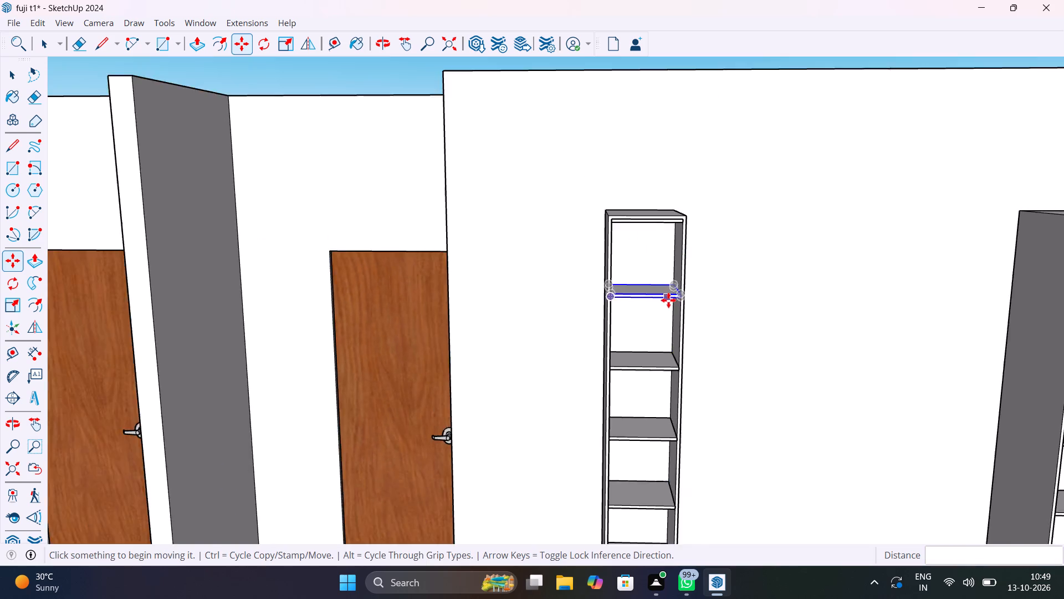
{"action": "scroll", "coordinate": [668, 300], "scroll_direction": "down", "scroll_amount": 9}
{"action": "key", "text": "space"}
Delete the lowest and topmost shelf boards of the left column, which duplicate its floor and top.
{"action": "scroll", "coordinate": [658, 458], "scroll_direction": "up", "scroll_amount": 5}
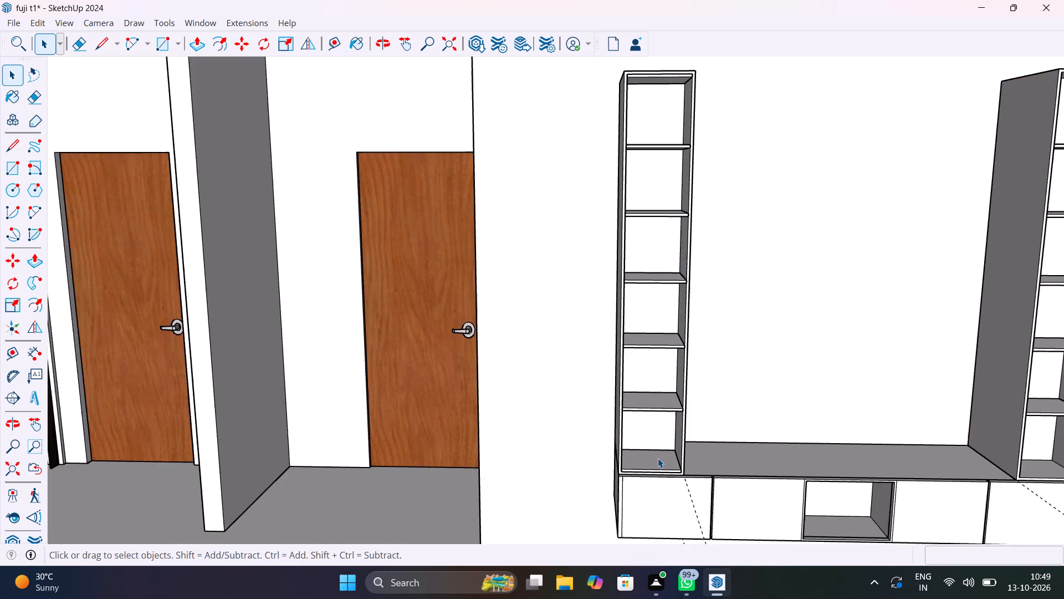
{"action": "scroll", "coordinate": [658, 458], "scroll_direction": "up", "scroll_amount": 5}
{"action": "left_click", "coordinate": [663, 476]}
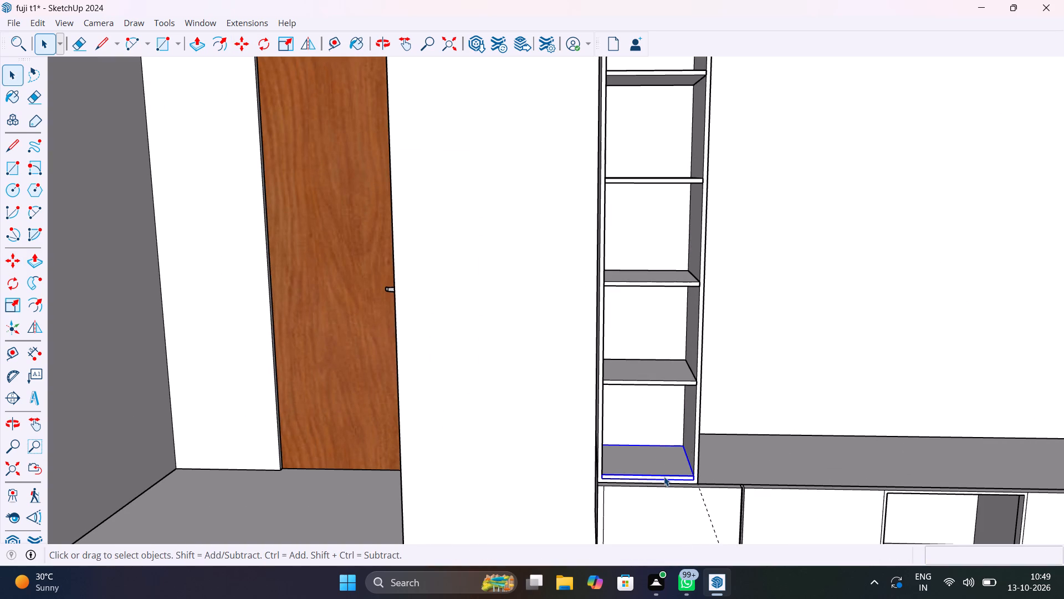
{"action": "key", "text": "Delete"}
{"action": "left_click", "coordinate": [663, 385]}
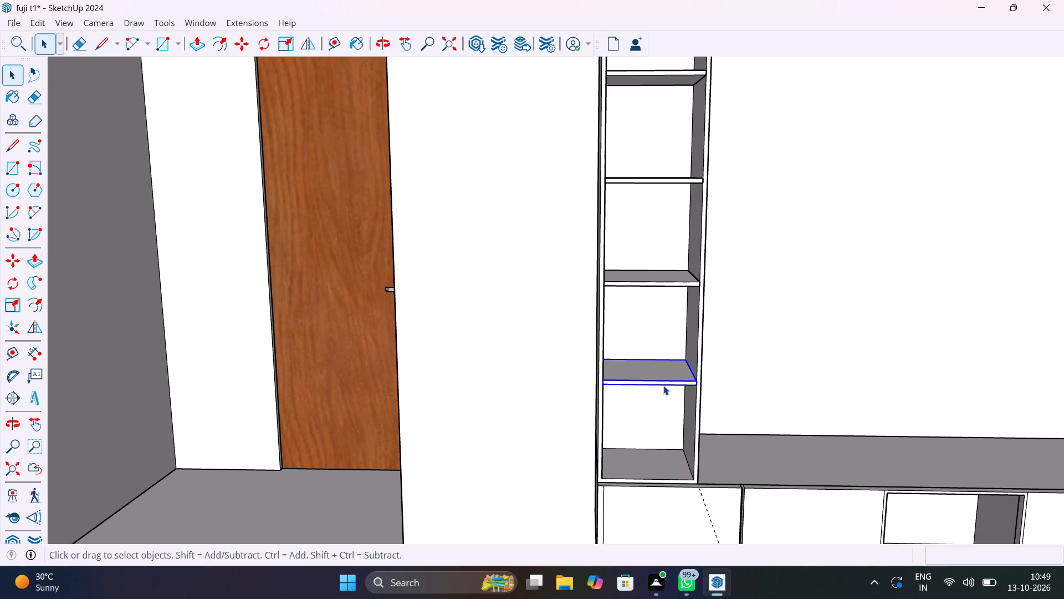
{"action": "scroll", "coordinate": [663, 385], "scroll_direction": "down", "scroll_amount": 7}
{"action": "scroll", "coordinate": [661, 115], "scroll_direction": "up", "scroll_amount": 9}
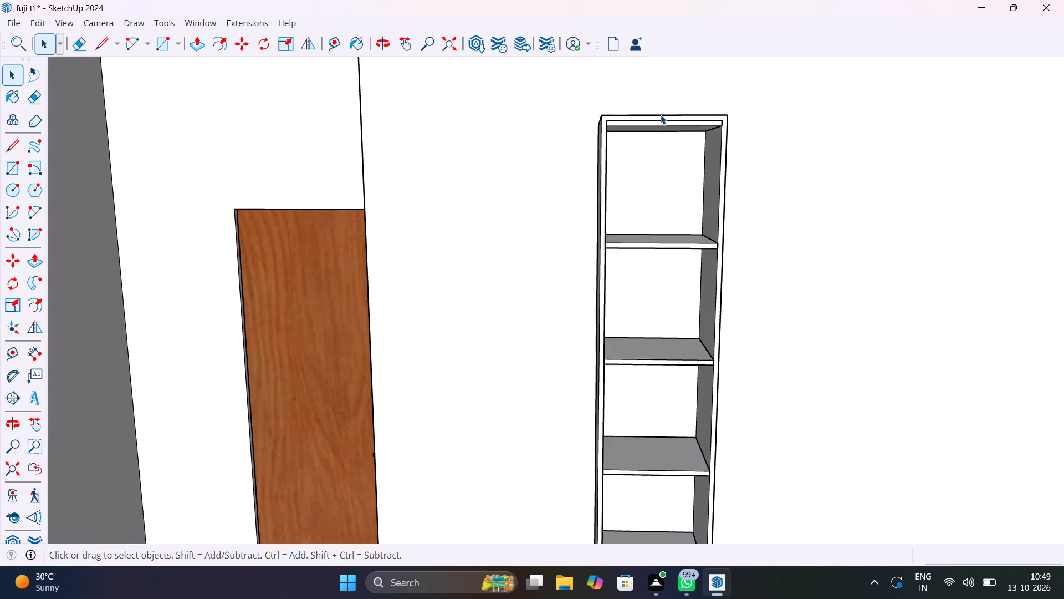
{"action": "scroll", "coordinate": [661, 115], "scroll_direction": "up", "scroll_amount": 2}
{"action": "left_click", "coordinate": [669, 127]}
{"action": "key", "text": "Delete"}
Draw a 5' by 6' rectangle on the wall between the two shelf columns, above the low unit.
{"action": "scroll", "coordinate": [669, 148], "scroll_direction": "down", "scroll_amount": 16}
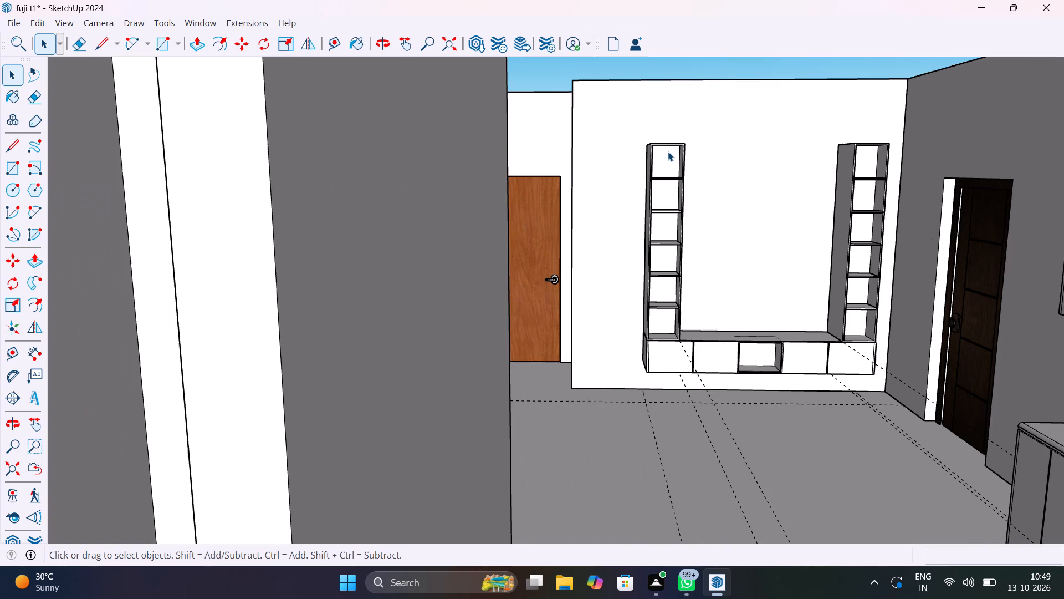
{"action": "middle_click_drag", "start_coordinate": [656, 260], "coordinate": [587, 399]}
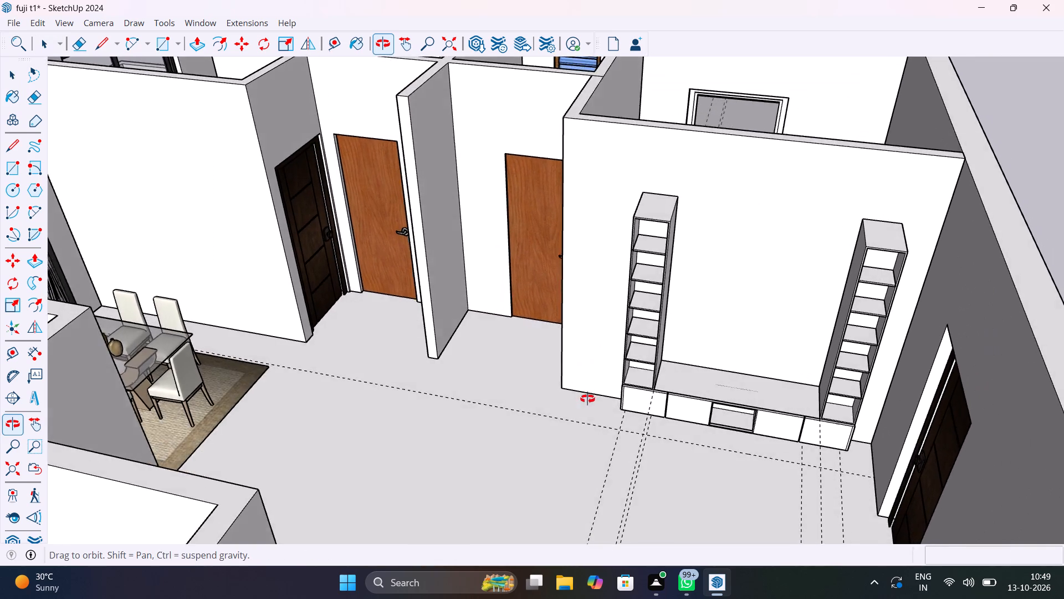
{"action": "middle_click_drag", "start_coordinate": [587, 399], "coordinate": [607, 329]}
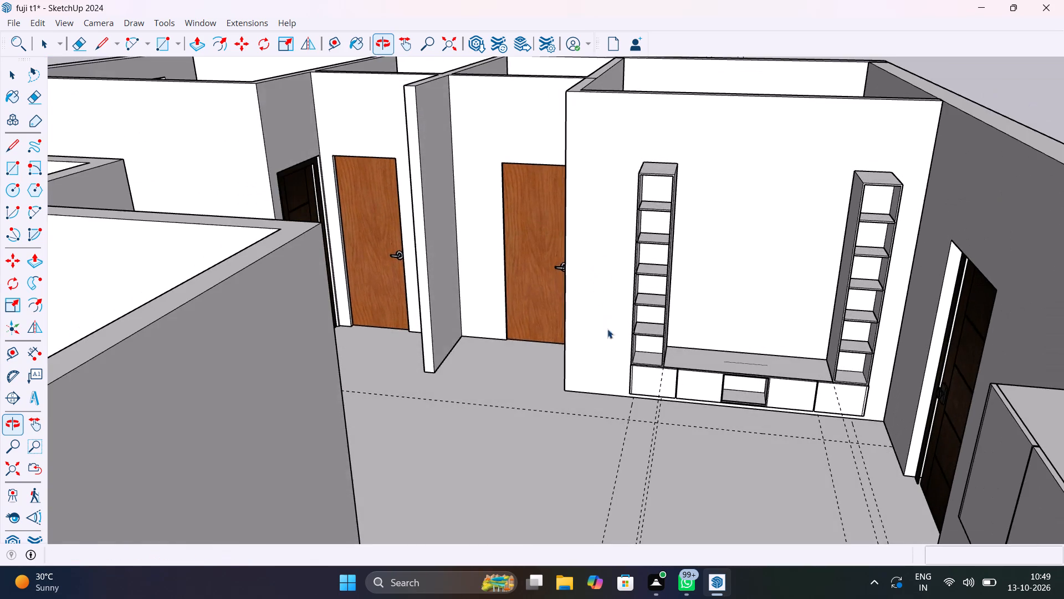
{"action": "scroll", "coordinate": [729, 348], "scroll_direction": "down", "scroll_amount": 6}
{"action": "left_click", "coordinate": [990, 199]}
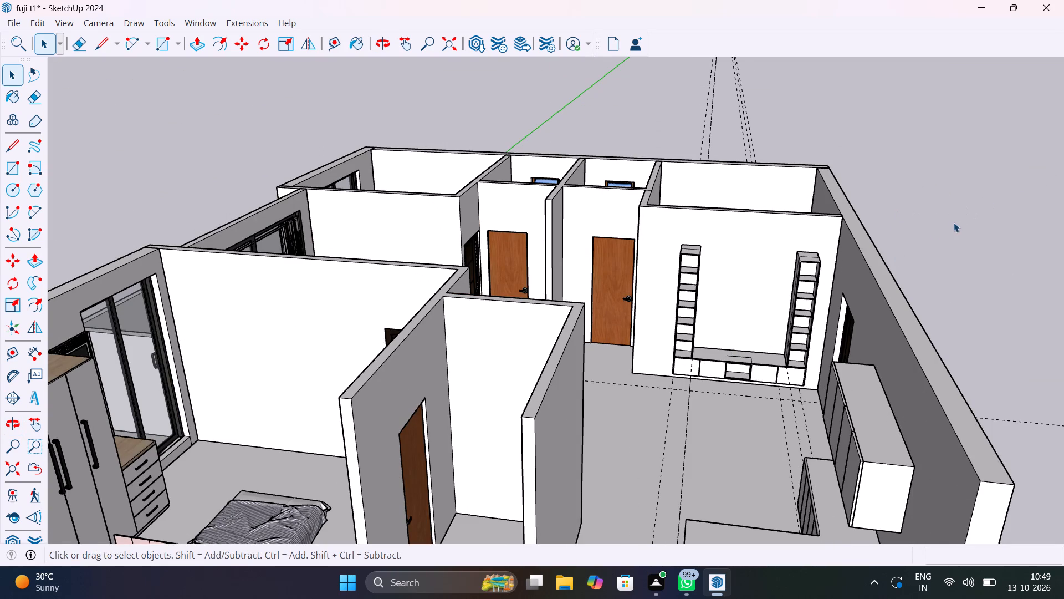
{"action": "left_click", "coordinate": [933, 229]}
{"action": "scroll", "coordinate": [695, 256], "scroll_direction": "up", "scroll_amount": 10}
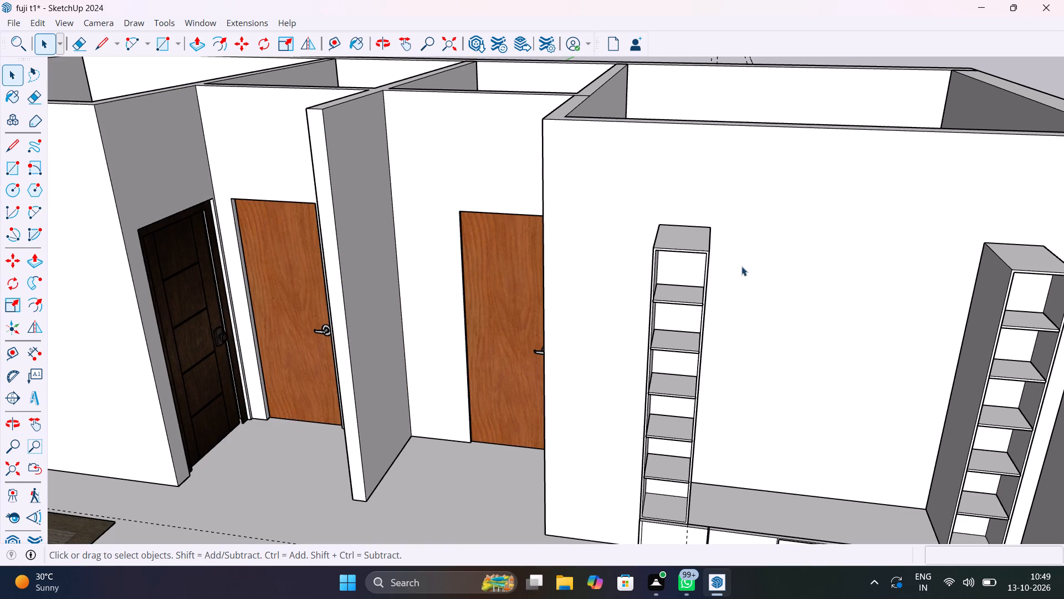
{"action": "middle_click_drag", "start_coordinate": [741, 266], "coordinate": [669, 74]}
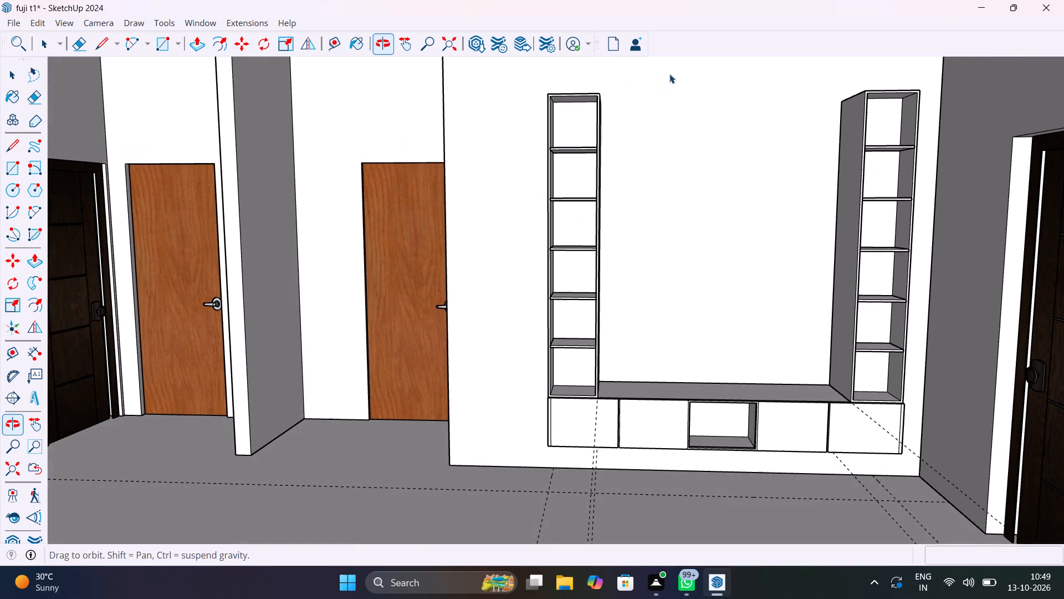
{"action": "middle_click_drag", "start_coordinate": [748, 167], "coordinate": [646, 196], "text": "shift"}
{"action": "middle_click_drag", "start_coordinate": [646, 196], "coordinate": [648, 236], "text": "shift"}
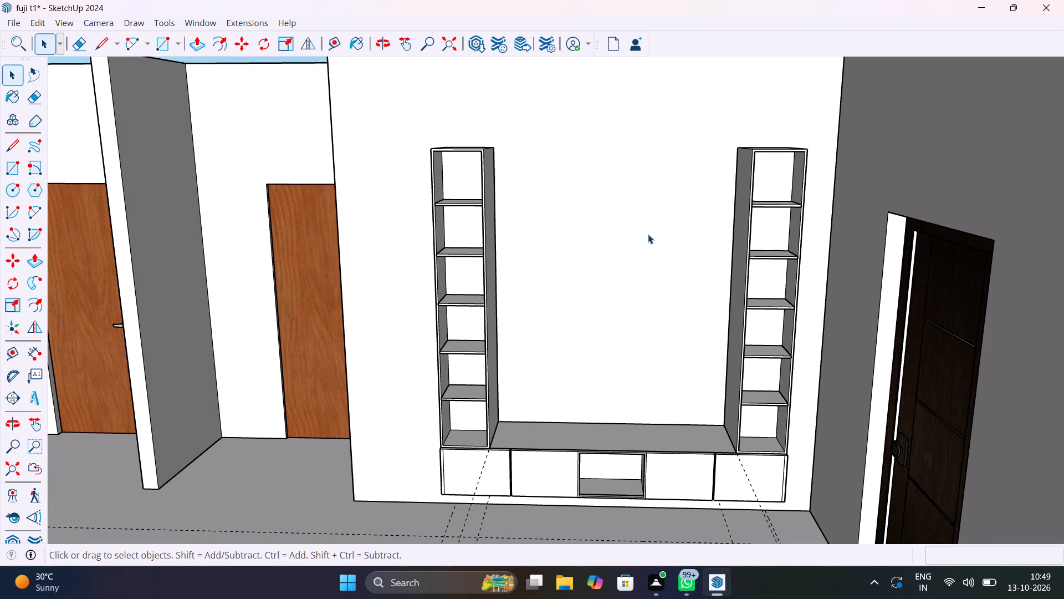
{"action": "key", "text": "r"}
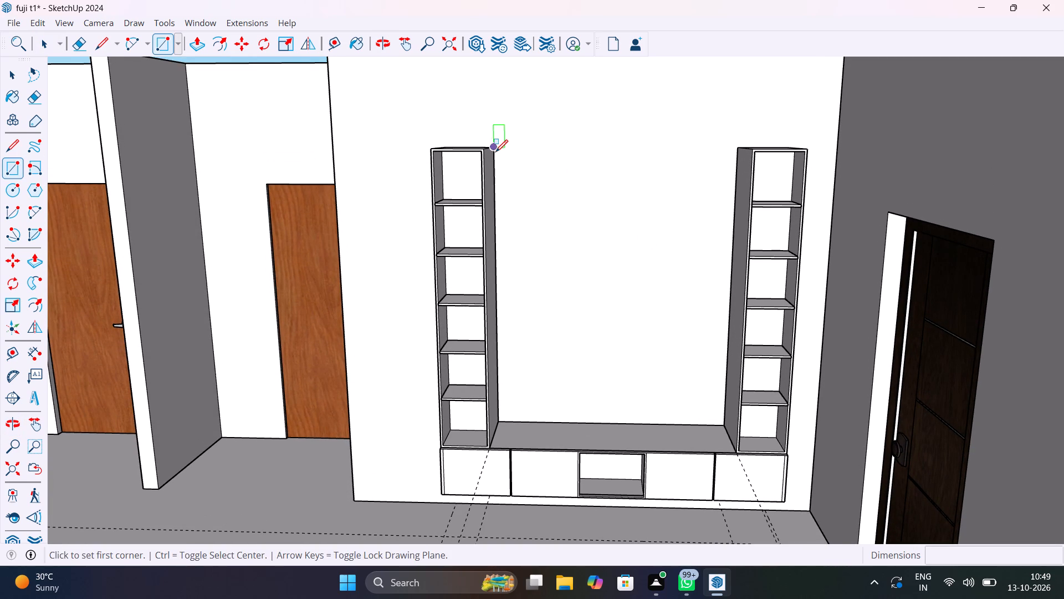
{"action": "left_click", "coordinate": [495, 151]}
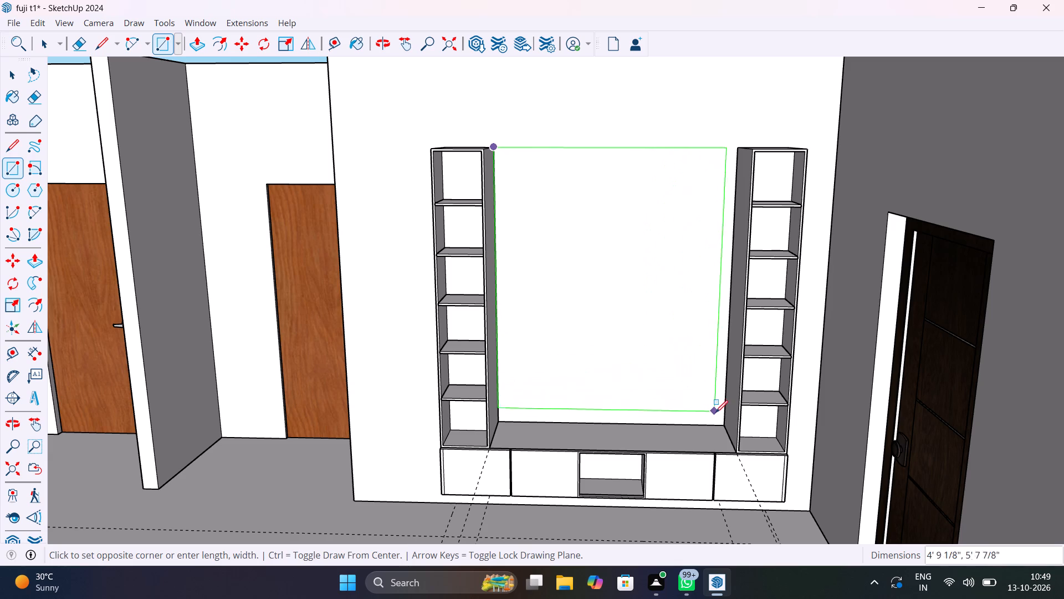
{"action": "left_click", "coordinate": [722, 426]}
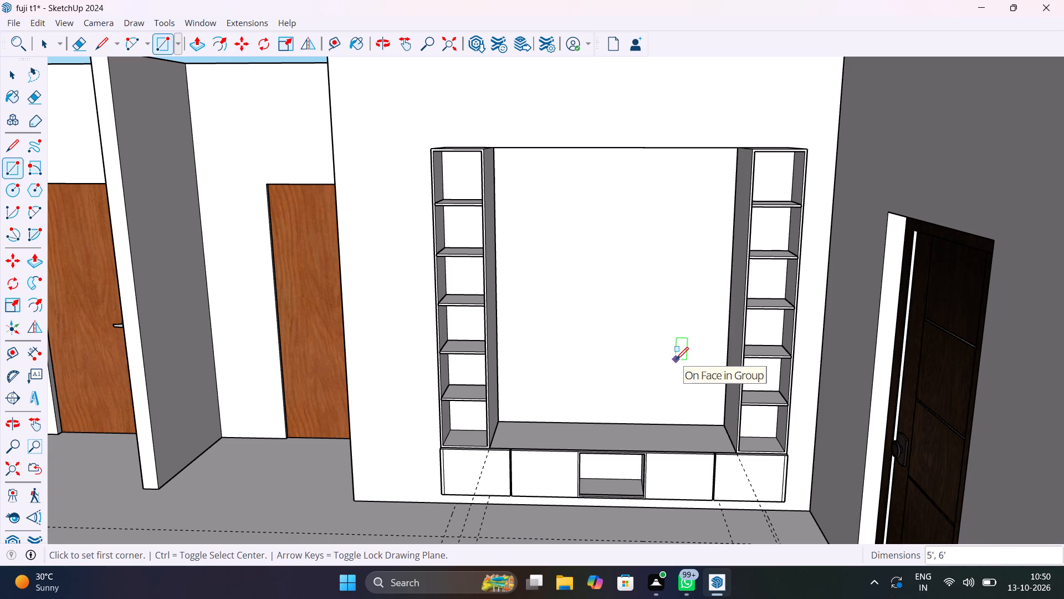
Extrude the rectangle between the columns 1" outward from the wall to form a back panel.
{"action": "key", "text": "p"}
{"action": "left_click", "coordinate": [659, 340]}
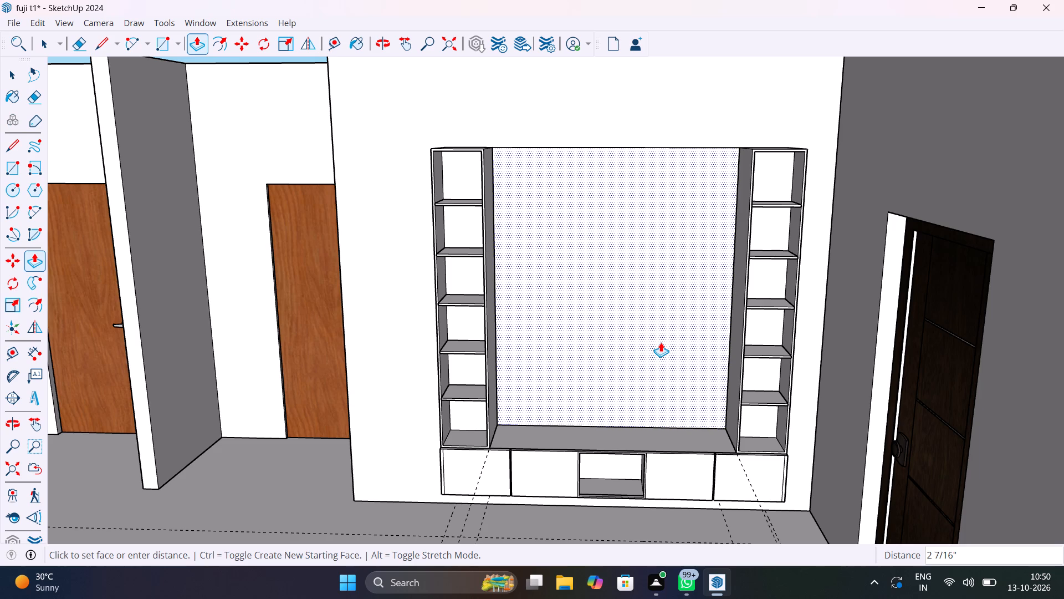
{"action": "type", "text": "1\""}
{"action": "key", "text": "Return"}
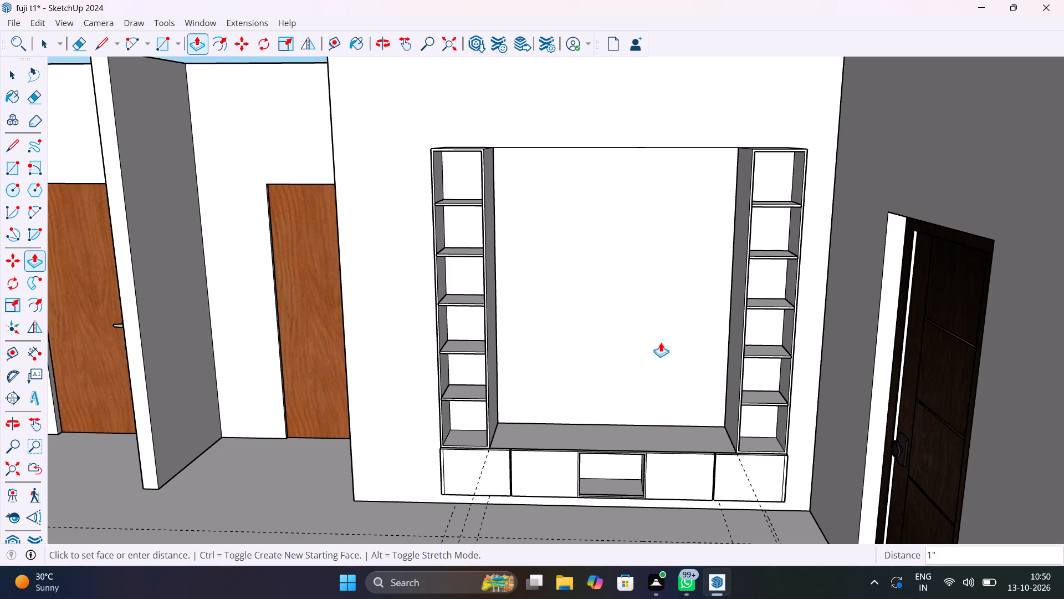
{"action": "key", "text": "space"}
Select the whole back panel between the columns and make it a group.
{"action": "scroll", "coordinate": [571, 167], "scroll_direction": "up", "scroll_amount": 5}
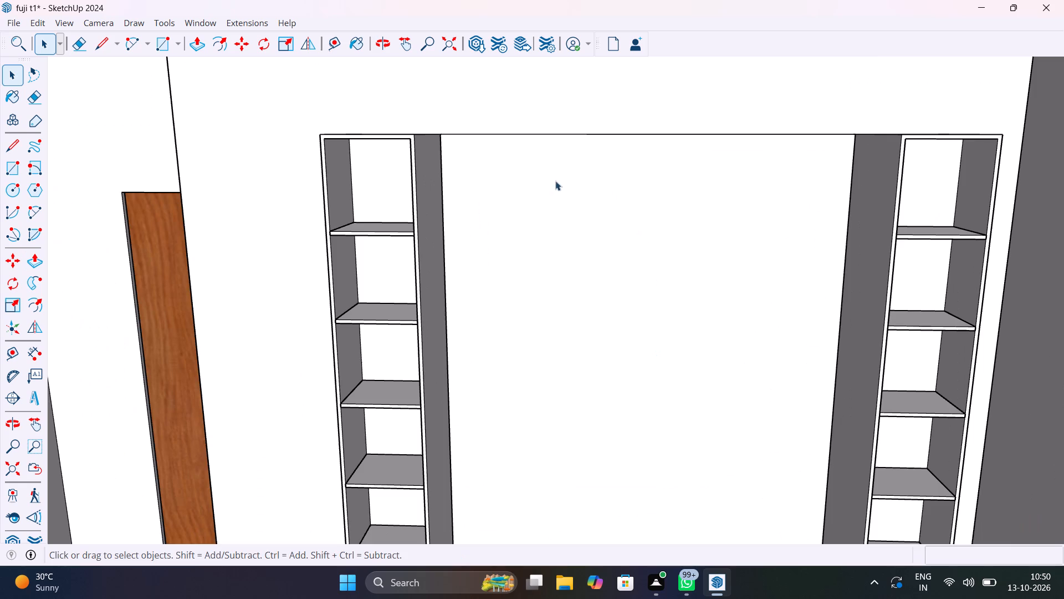
{"action": "middle_click_drag", "start_coordinate": [536, 168], "coordinate": [663, 305]}
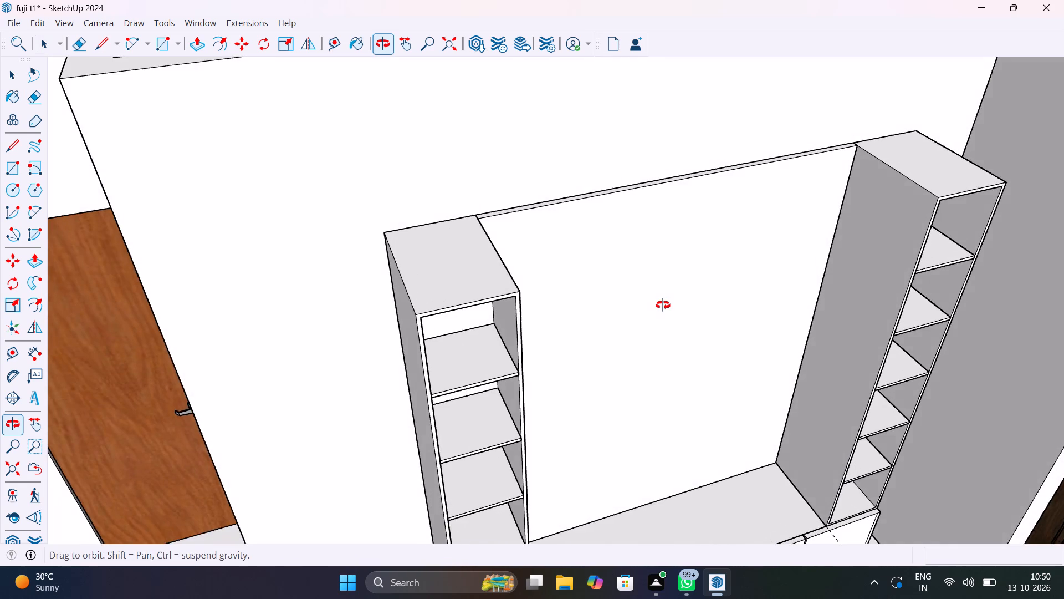
{"action": "middle_click_drag", "start_coordinate": [663, 305], "coordinate": [598, 282]}
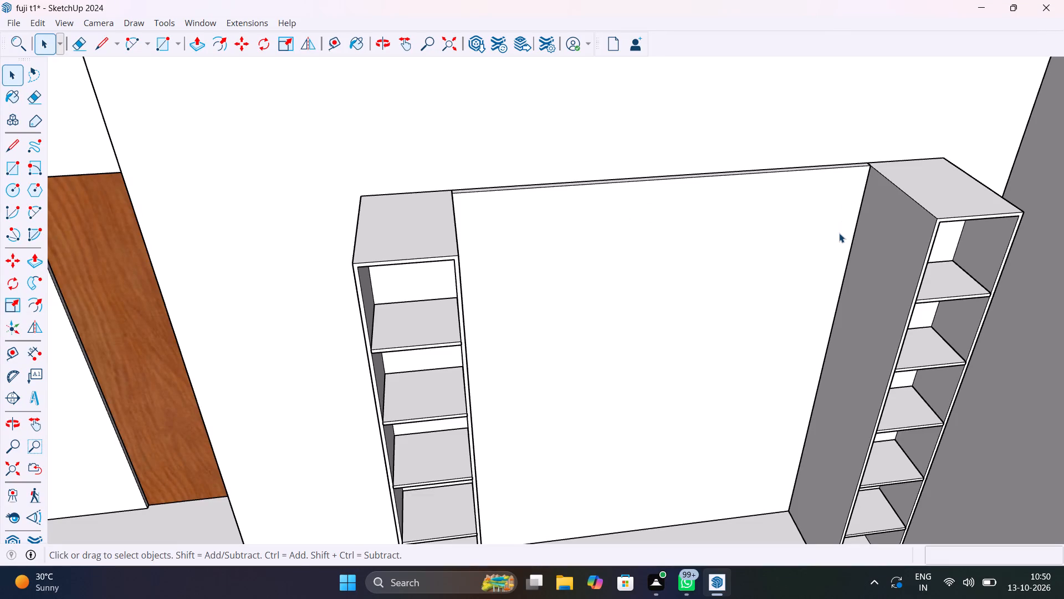
{"action": "scroll", "coordinate": [839, 233], "scroll_direction": "down", "scroll_amount": 10}
{"action": "middle_click_drag", "start_coordinate": [836, 238], "coordinate": [742, 155]}
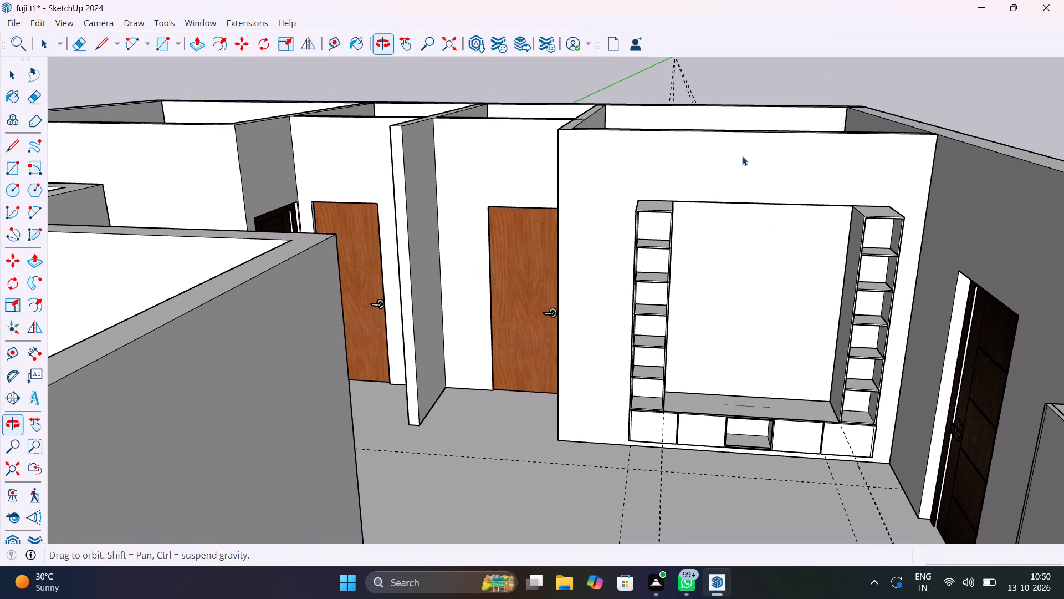
{"action": "scroll", "coordinate": [838, 210], "scroll_direction": "up", "scroll_amount": 16}
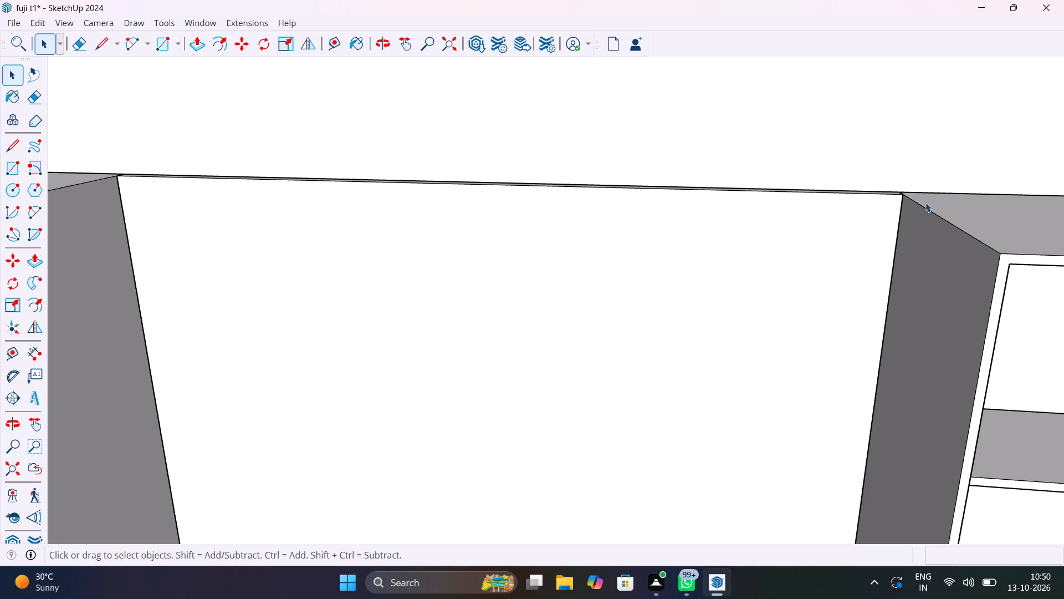
{"action": "scroll", "coordinate": [899, 216], "scroll_direction": "up", "scroll_amount": 5}
{"action": "double_click", "coordinate": [860, 221]}
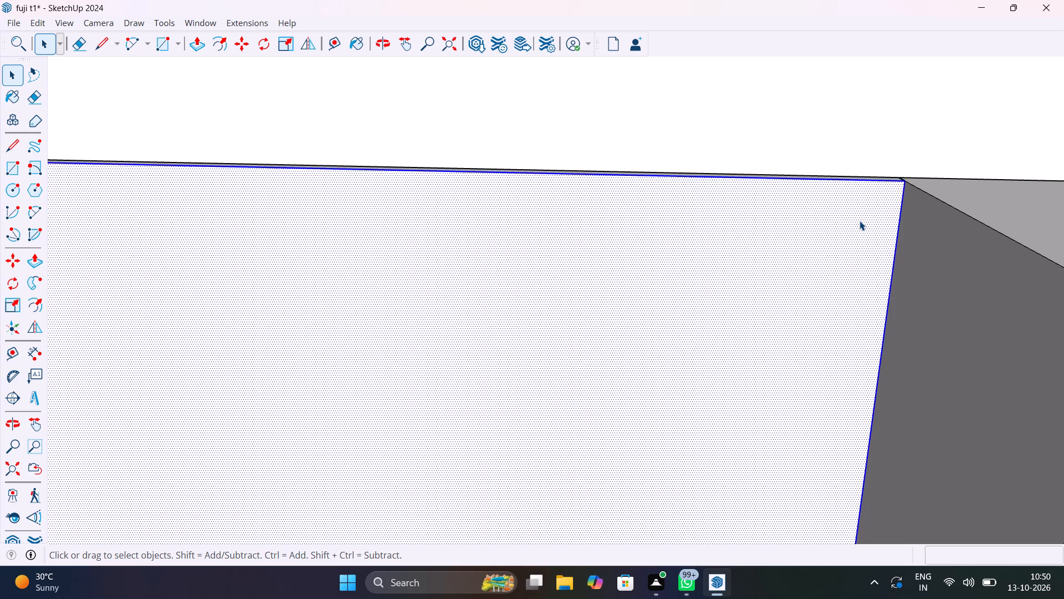
{"action": "triple_click", "coordinate": [860, 221]}
{"action": "triple_click", "coordinate": [860, 221]}
{"action": "right_click", "coordinate": [860, 221]}
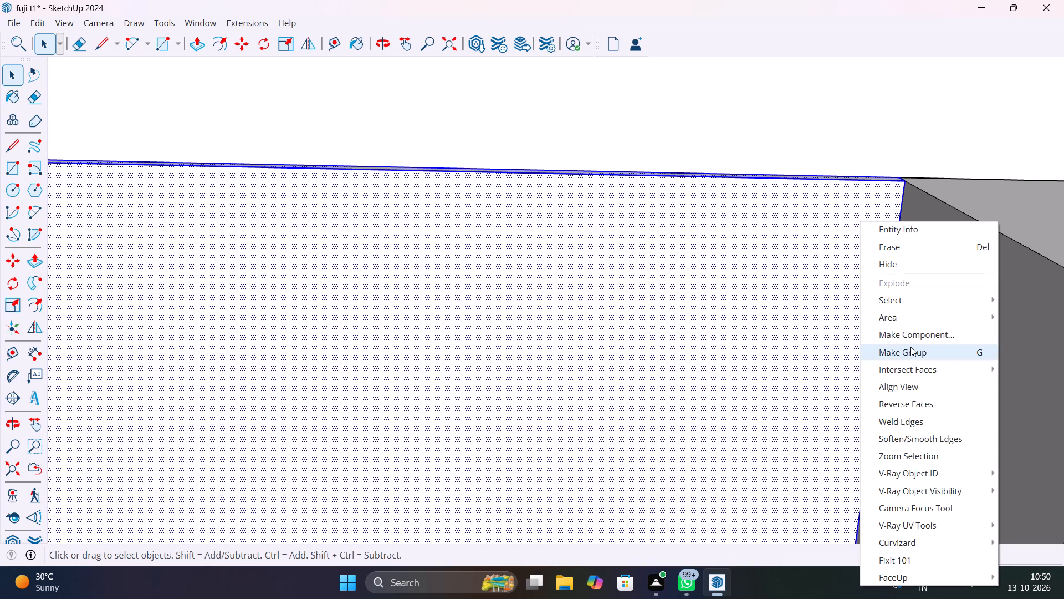
{"action": "left_click", "coordinate": [910, 347]}
{"action": "scroll", "coordinate": [828, 313], "scroll_direction": "down", "scroll_amount": 16}
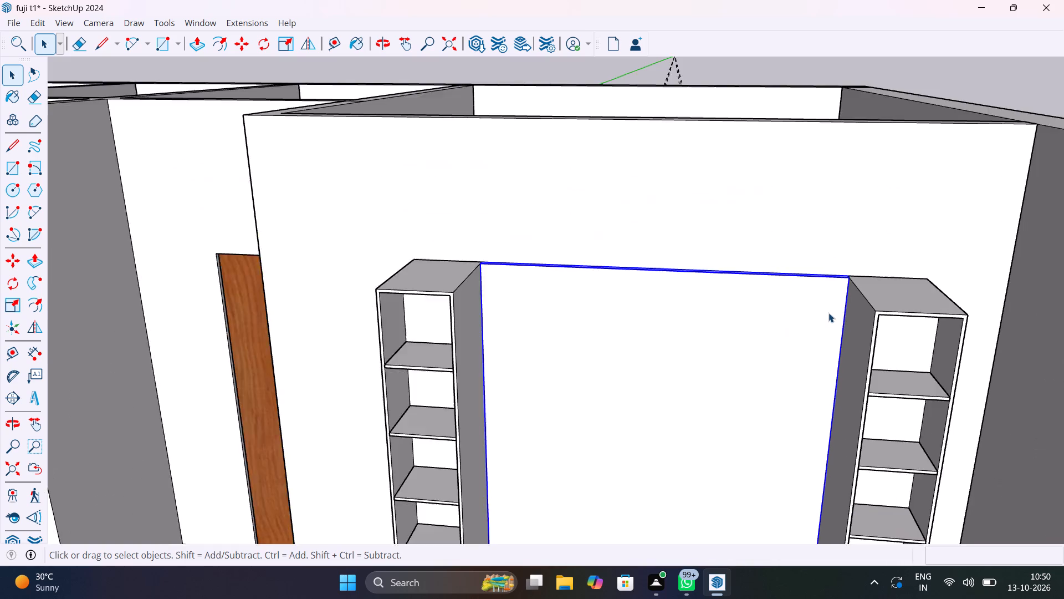
{"action": "left_click", "coordinate": [969, 89]}
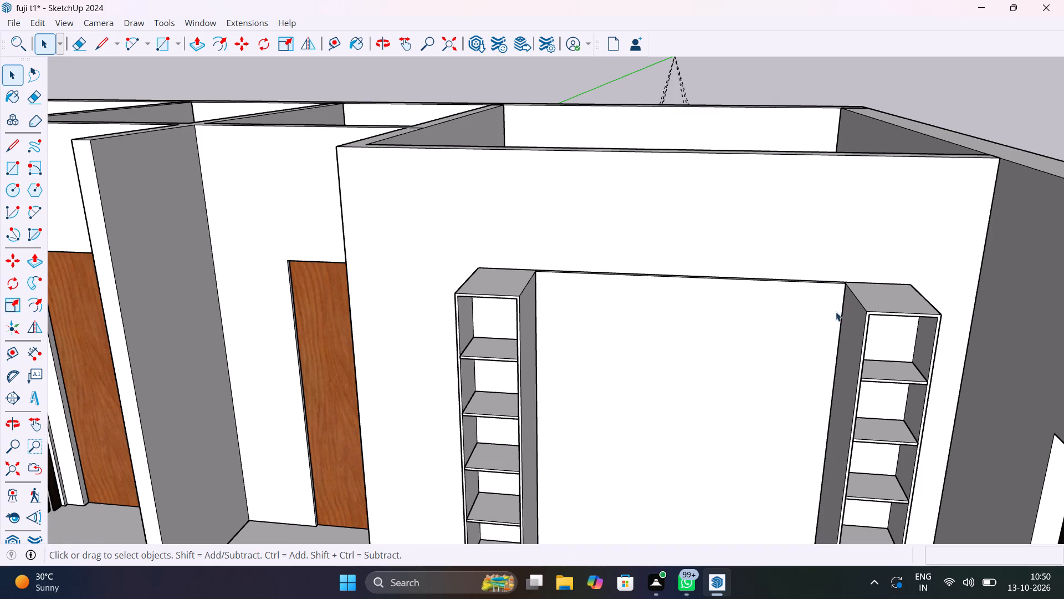
Examine the TV unit's shelf columns and the back panel between them from the front and from above.
{"action": "scroll", "coordinate": [841, 306], "scroll_direction": "up", "scroll_amount": 11}
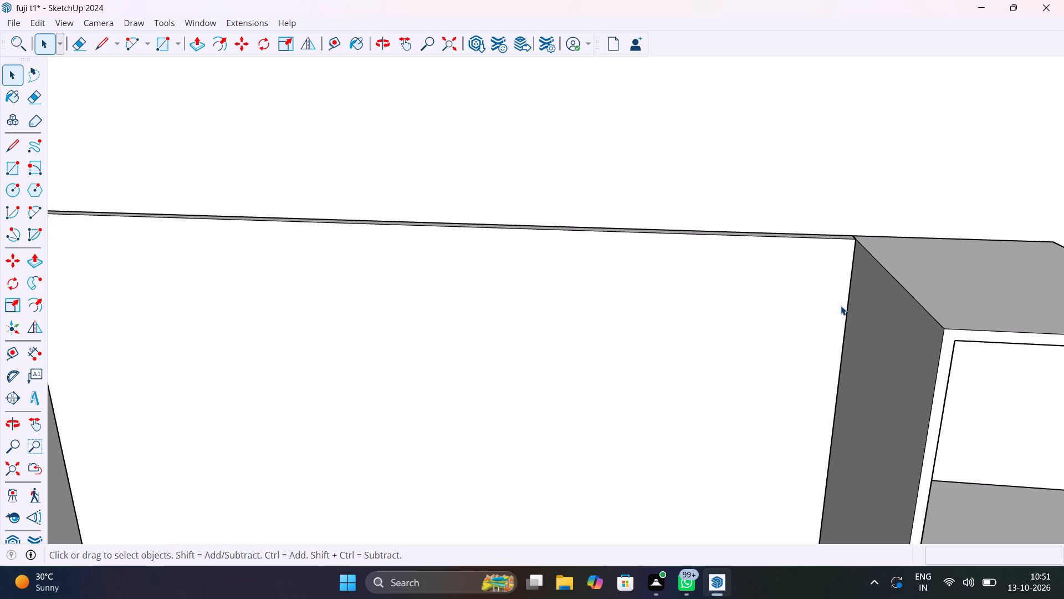
{"action": "scroll", "coordinate": [762, 314], "scroll_direction": "down", "scroll_amount": 3}
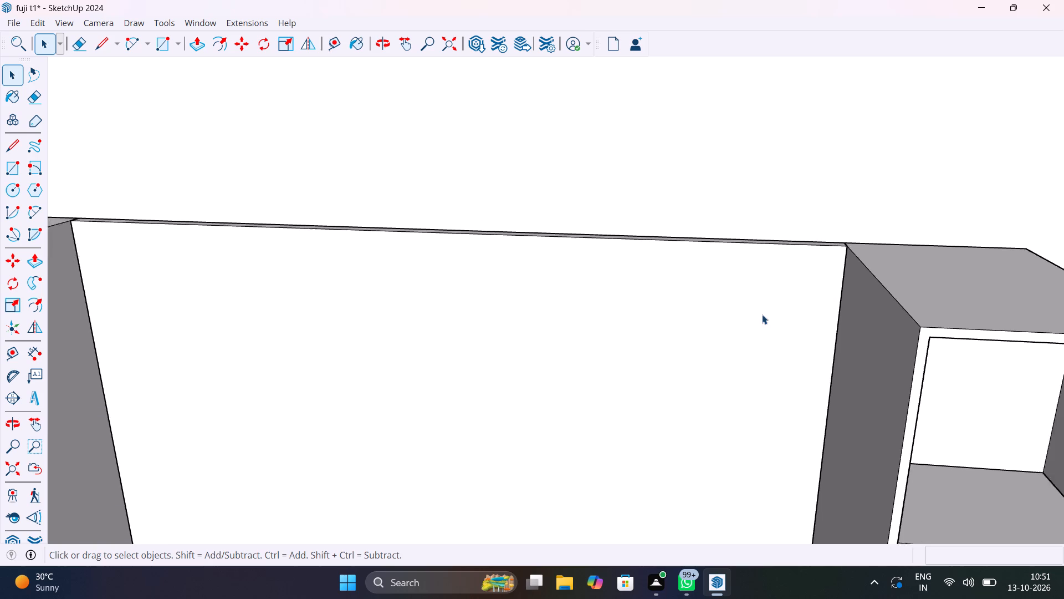
{"action": "scroll", "coordinate": [762, 314], "scroll_direction": "down", "scroll_amount": 11}
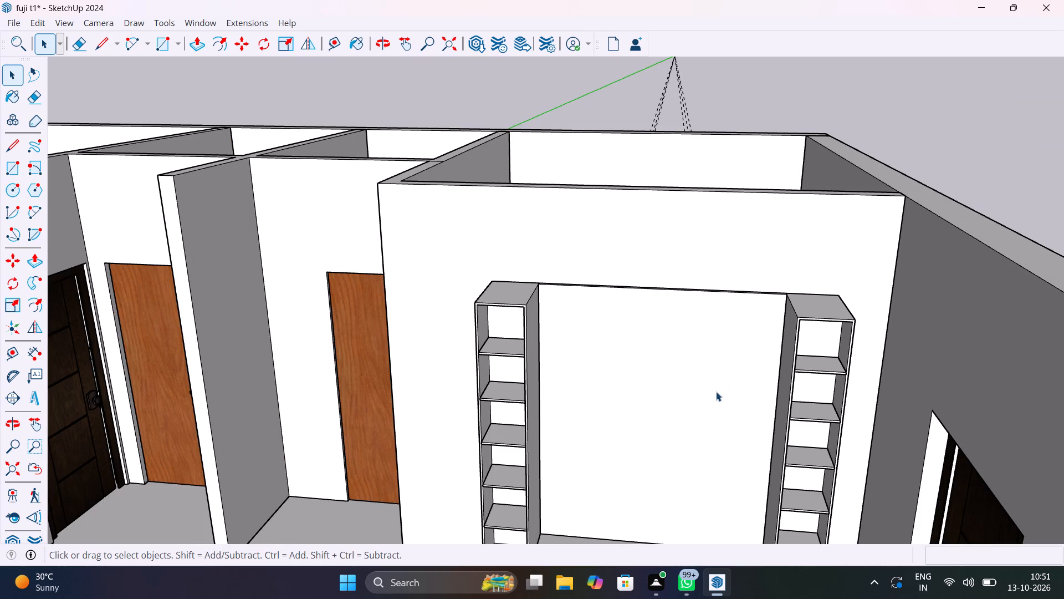
{"action": "scroll", "coordinate": [716, 392], "scroll_direction": "down", "scroll_amount": 1}
{"action": "middle_click_drag", "start_coordinate": [716, 391], "coordinate": [746, 275]}
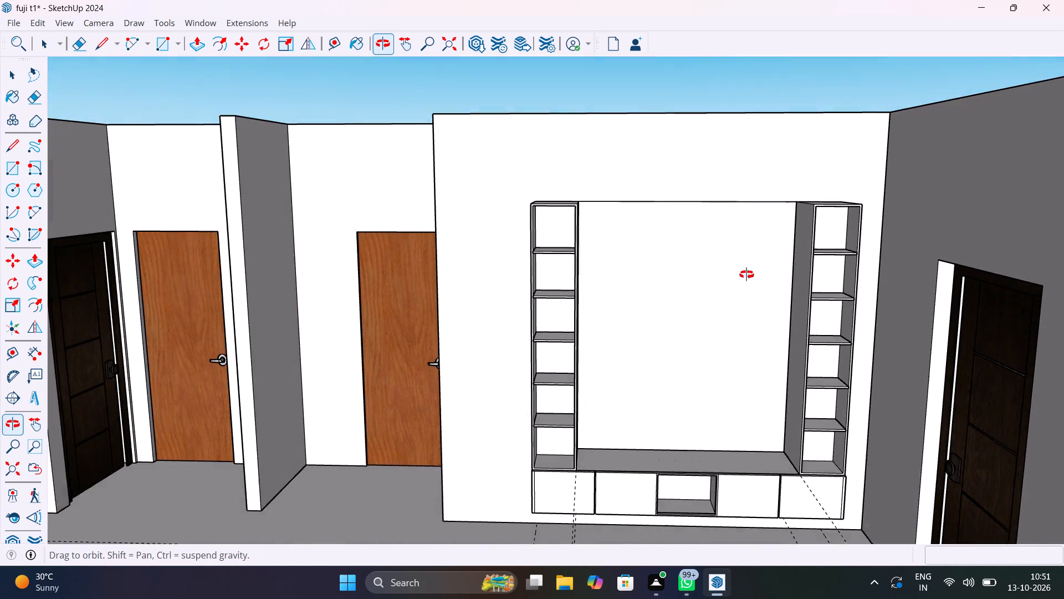
{"action": "middle_click_drag", "start_coordinate": [746, 275], "coordinate": [742, 277]}
{"action": "scroll", "coordinate": [742, 277], "scroll_direction": "up", "scroll_amount": 5}
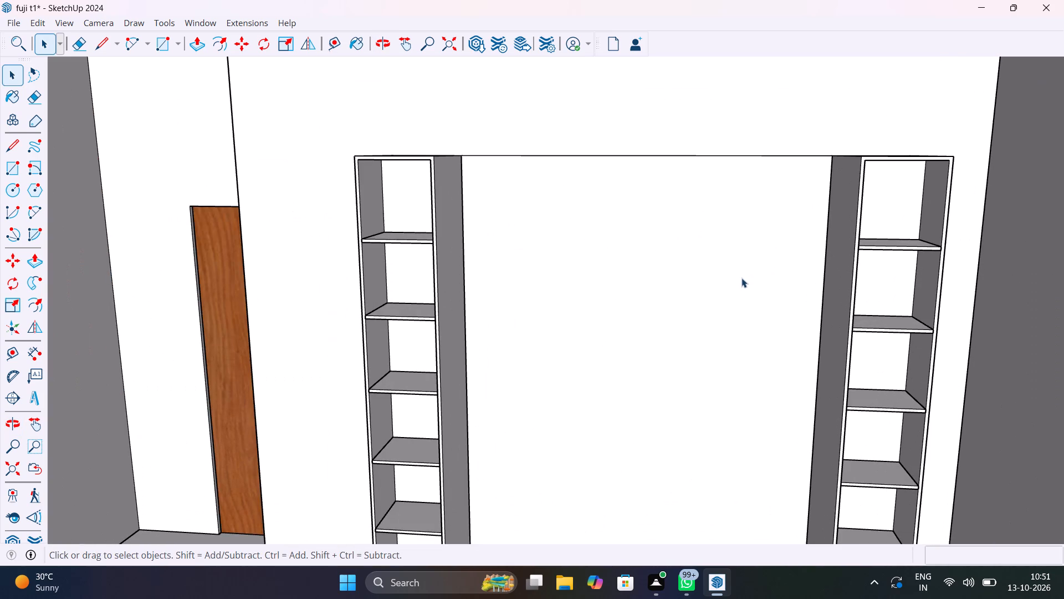
{"action": "scroll", "coordinate": [742, 329], "scroll_direction": "down", "scroll_amount": 4}
{"action": "middle_click_drag", "start_coordinate": [733, 336], "coordinate": [802, 451]}
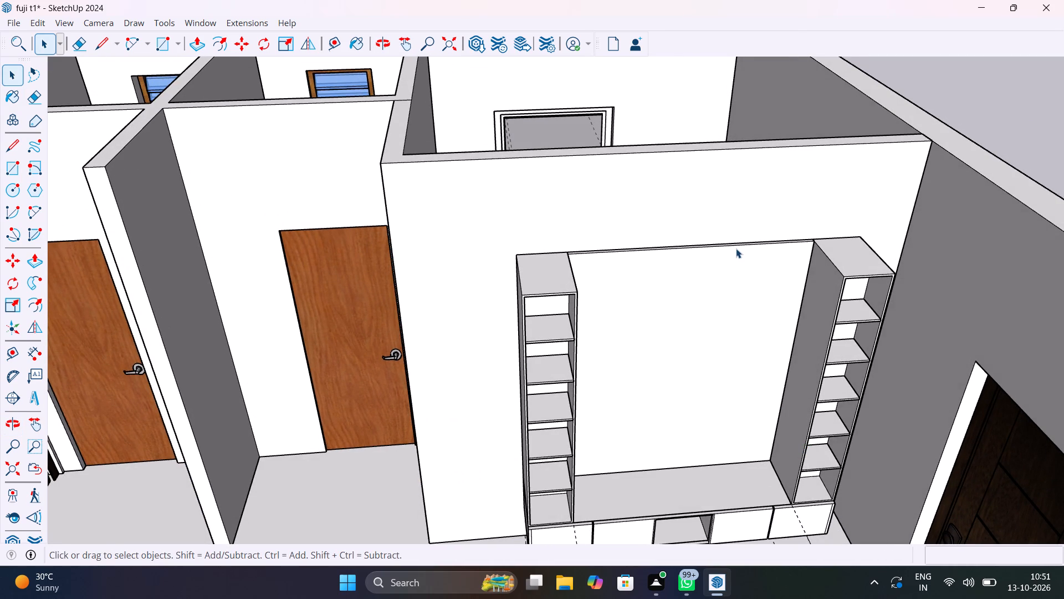
Inside the back panel's group, copy the vertical front edge beside the right column about 1' 9" inward across the panel.
{"action": "scroll", "coordinate": [811, 253], "scroll_direction": "up", "scroll_amount": 5}
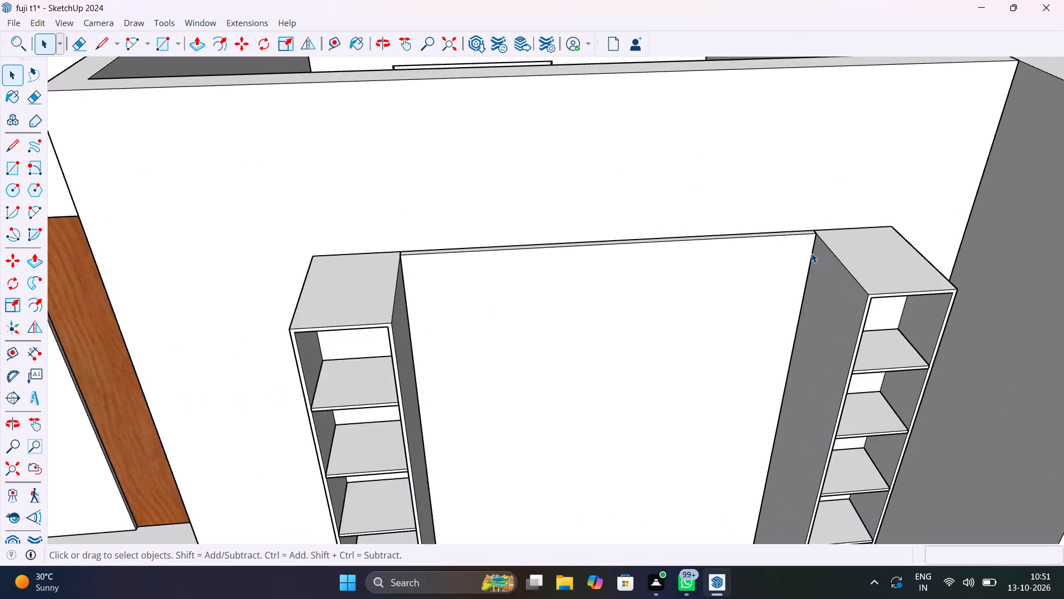
{"action": "scroll", "coordinate": [811, 253], "scroll_direction": "up", "scroll_amount": 4}
{"action": "left_click", "coordinate": [815, 240]}
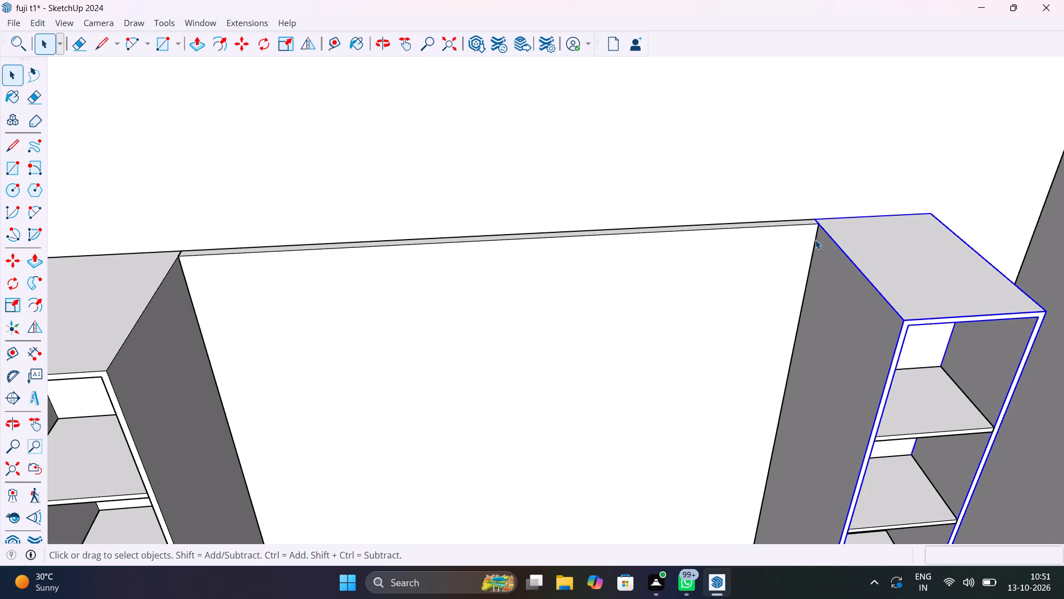
{"action": "double_click", "coordinate": [800, 251]}
{"action": "scroll", "coordinate": [800, 251], "scroll_direction": "up", "scroll_amount": 3}
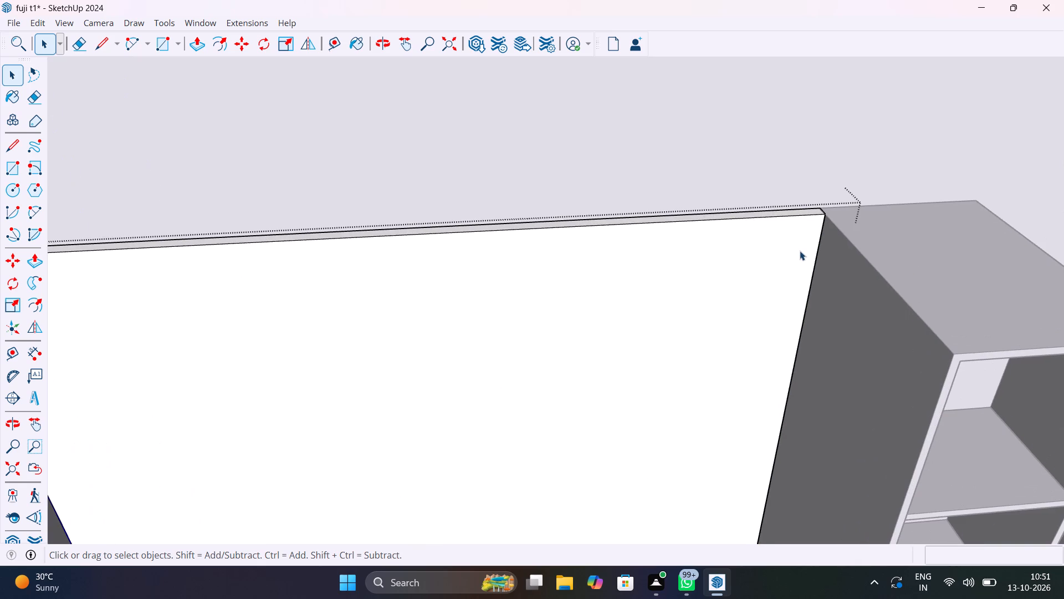
{"action": "scroll", "coordinate": [800, 251], "scroll_direction": "down", "scroll_amount": 5}
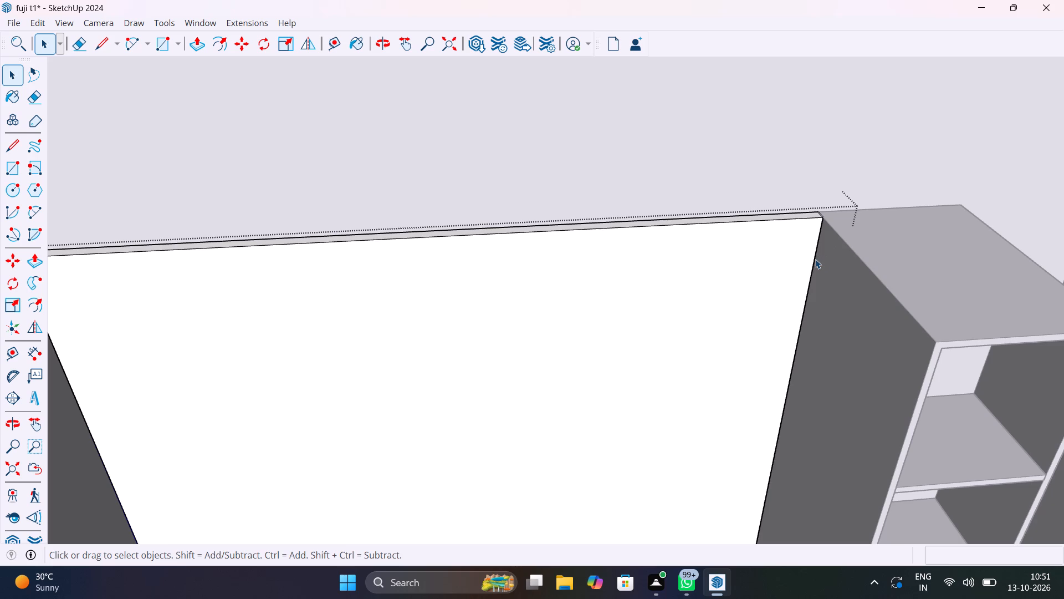
{"action": "left_click", "coordinate": [815, 259]}
{"action": "key", "text": "m"}
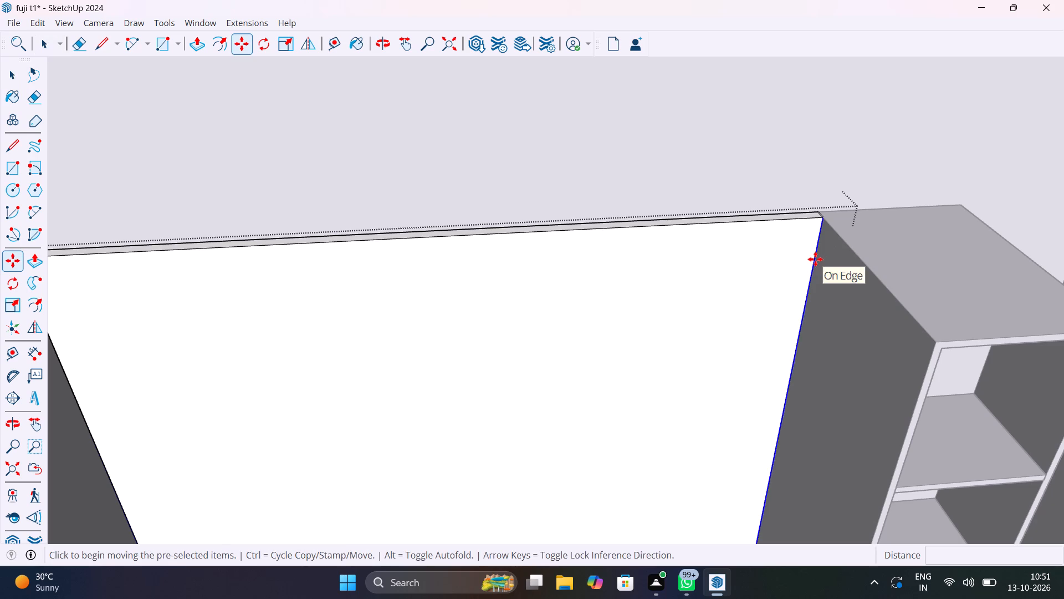
{"action": "left_click", "coordinate": [824, 221]}
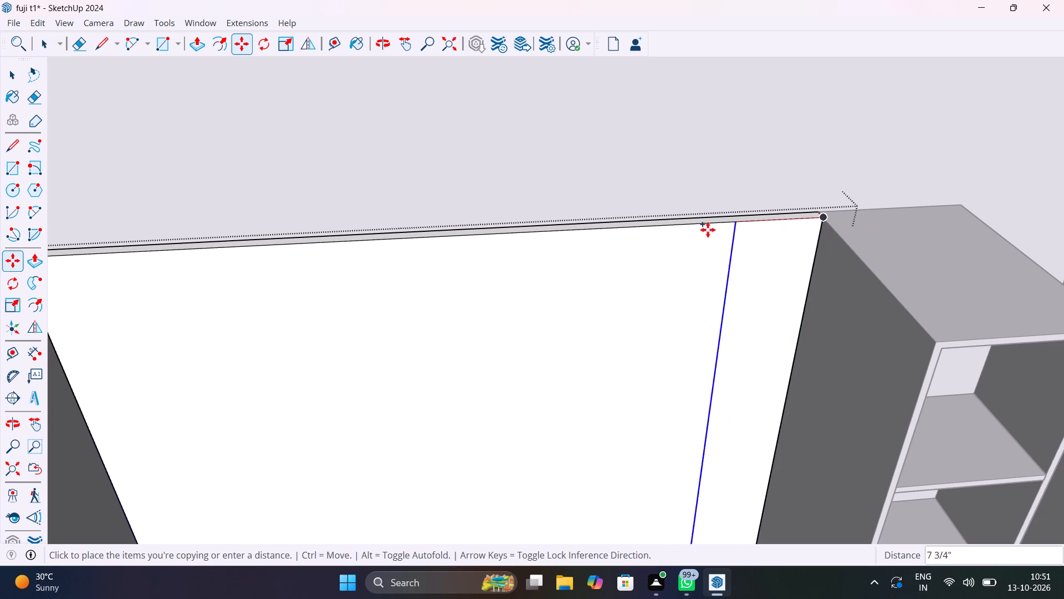
{"action": "scroll", "coordinate": [622, 255], "scroll_direction": "down", "scroll_amount": 7}
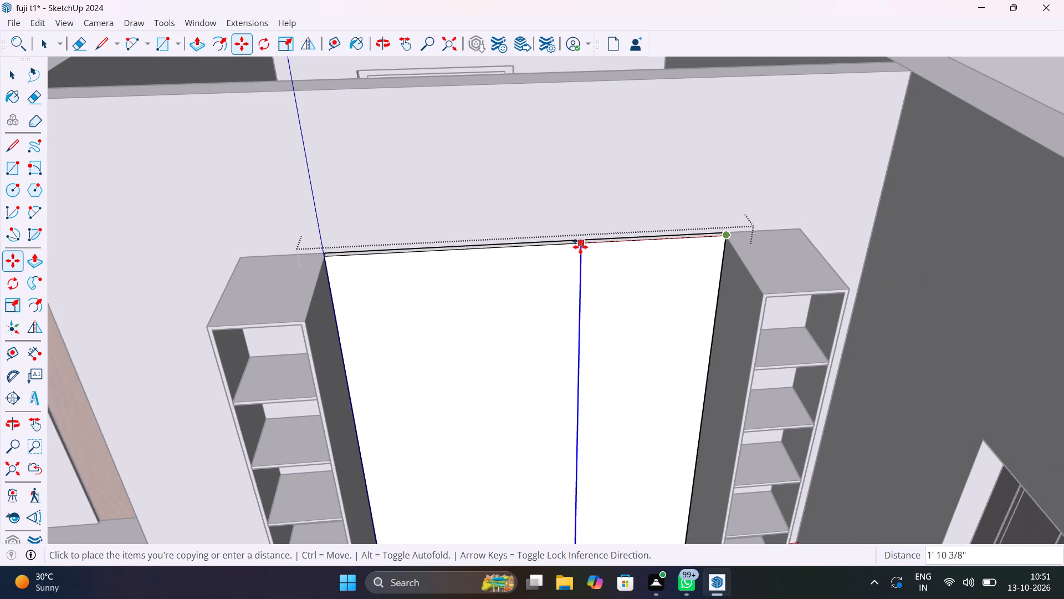
{"action": "scroll", "coordinate": [580, 247], "scroll_direction": "down", "scroll_amount": 7}
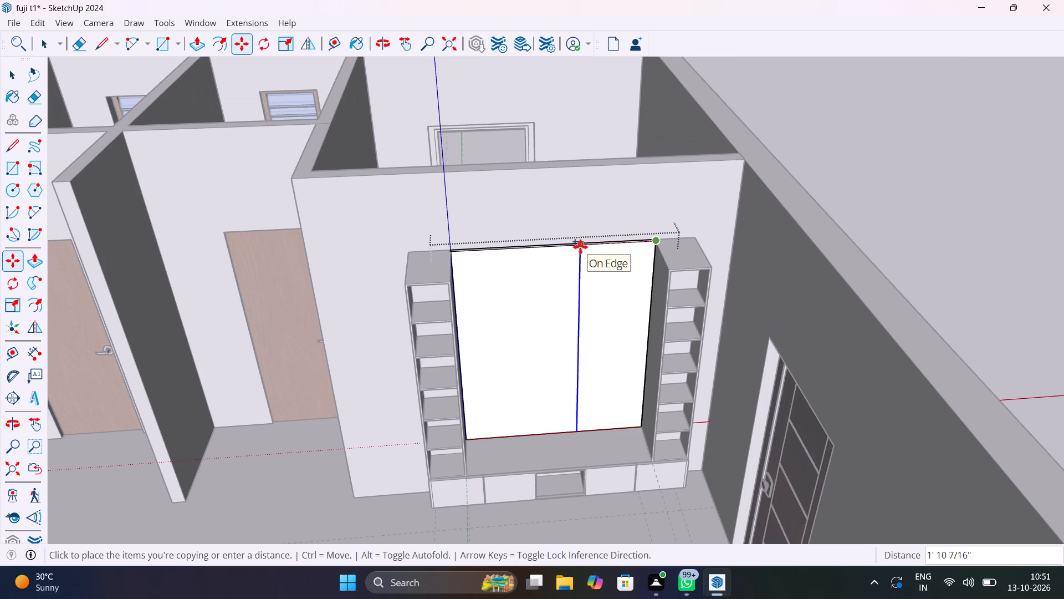
{"action": "scroll", "coordinate": [580, 247], "scroll_direction": "up", "scroll_amount": 3}
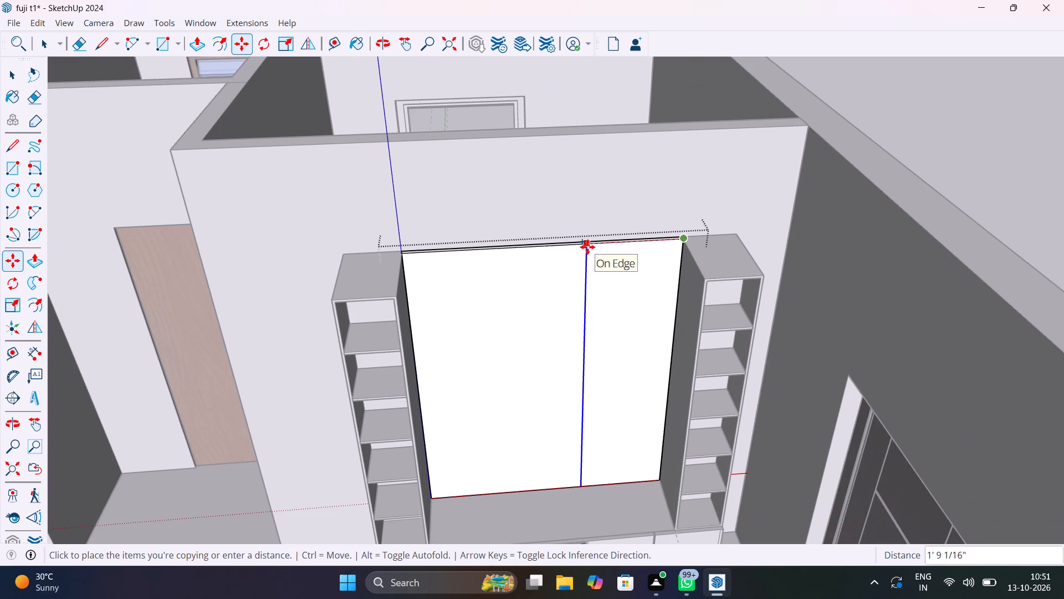
{"action": "left_click", "coordinate": [587, 247]}
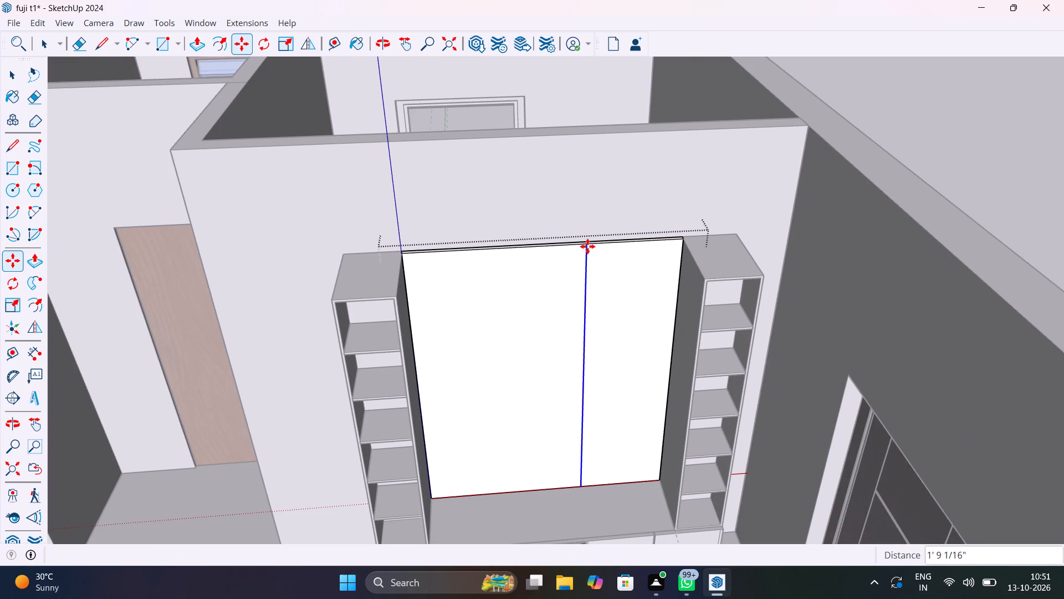
{"action": "key", "text": "space"}
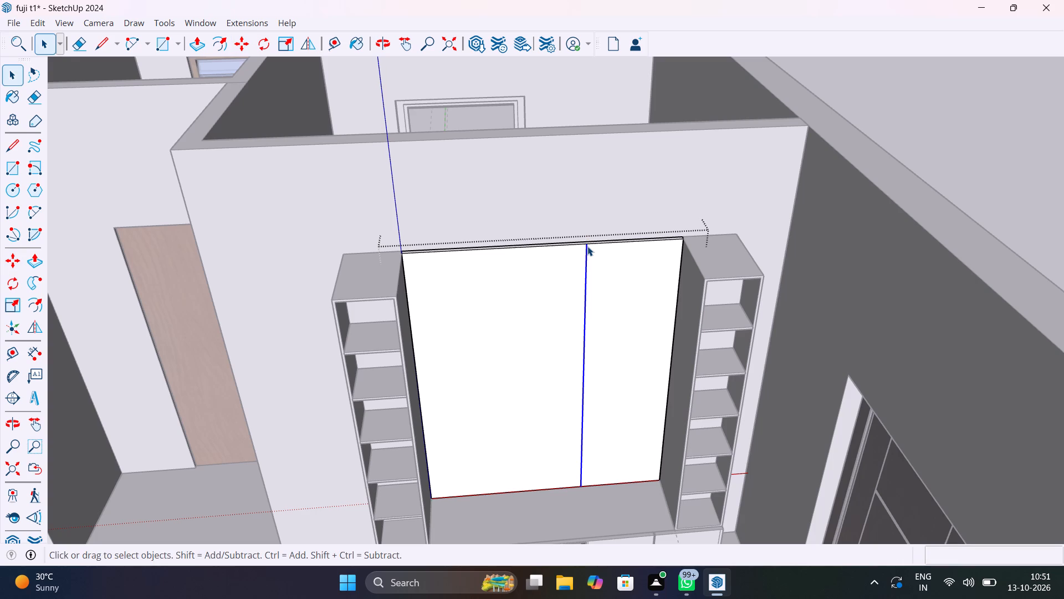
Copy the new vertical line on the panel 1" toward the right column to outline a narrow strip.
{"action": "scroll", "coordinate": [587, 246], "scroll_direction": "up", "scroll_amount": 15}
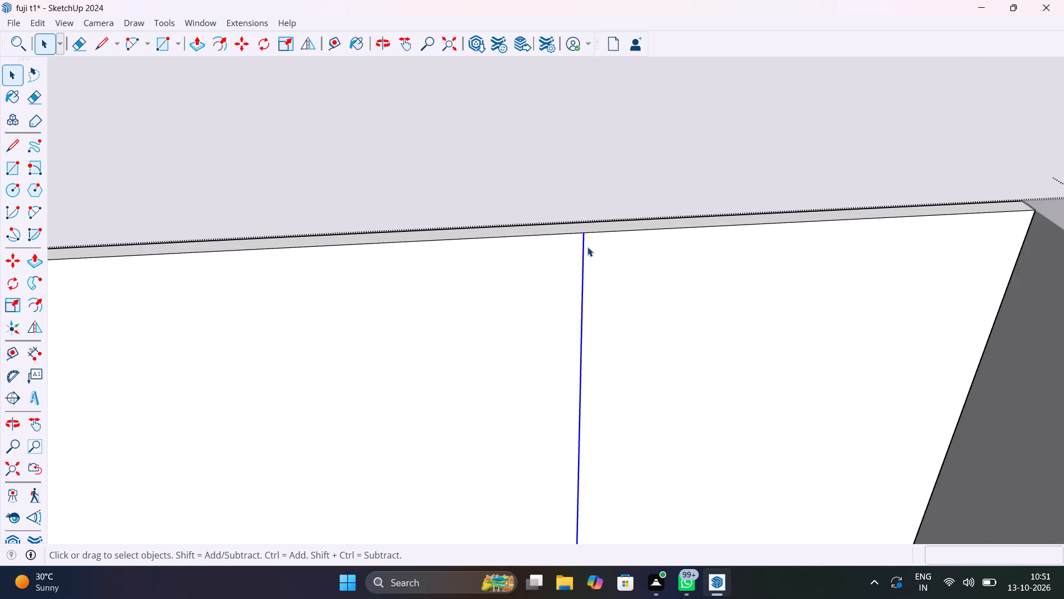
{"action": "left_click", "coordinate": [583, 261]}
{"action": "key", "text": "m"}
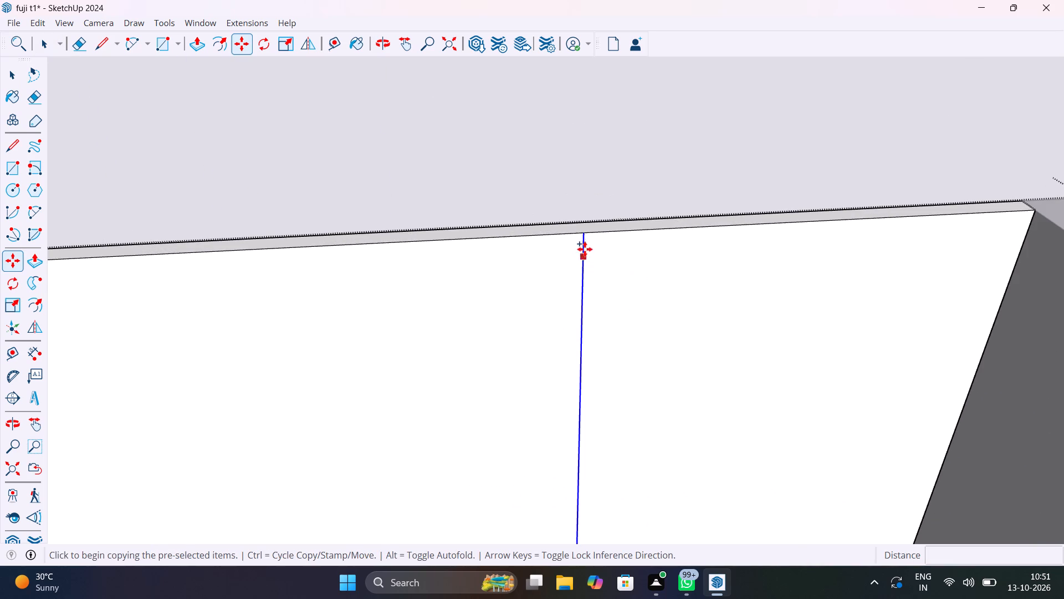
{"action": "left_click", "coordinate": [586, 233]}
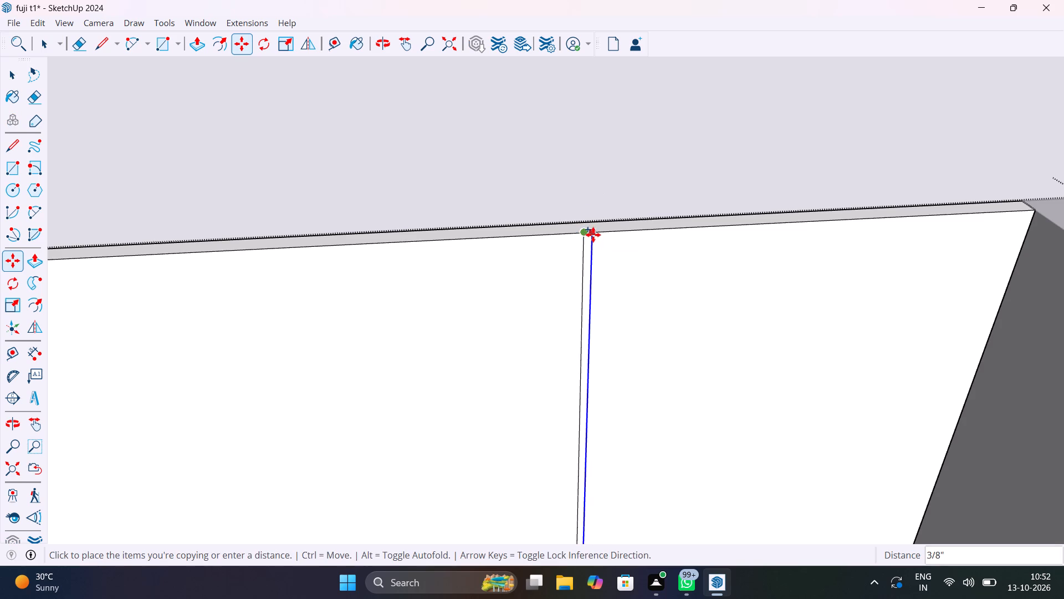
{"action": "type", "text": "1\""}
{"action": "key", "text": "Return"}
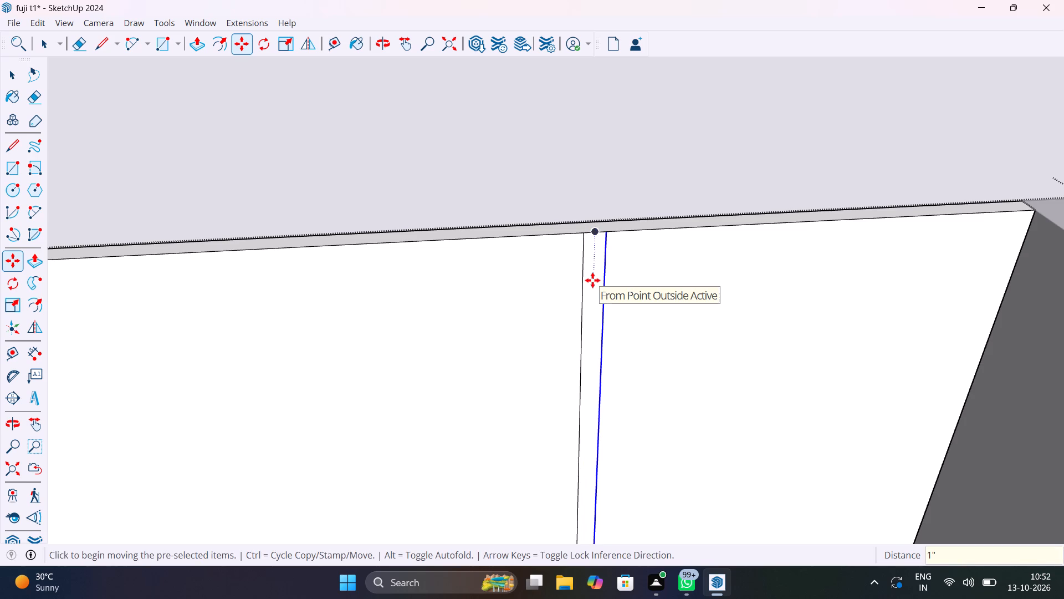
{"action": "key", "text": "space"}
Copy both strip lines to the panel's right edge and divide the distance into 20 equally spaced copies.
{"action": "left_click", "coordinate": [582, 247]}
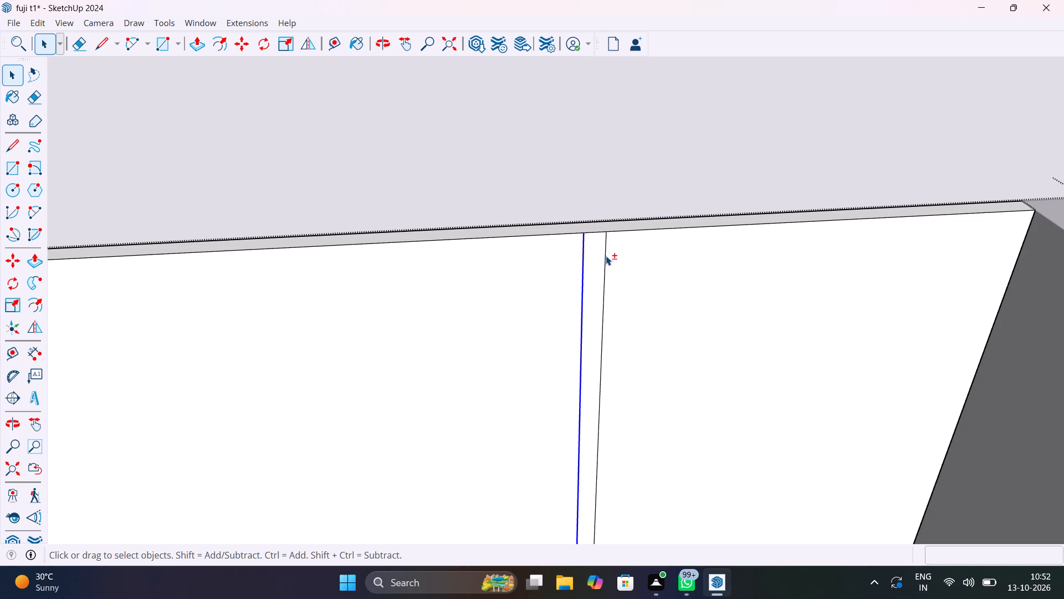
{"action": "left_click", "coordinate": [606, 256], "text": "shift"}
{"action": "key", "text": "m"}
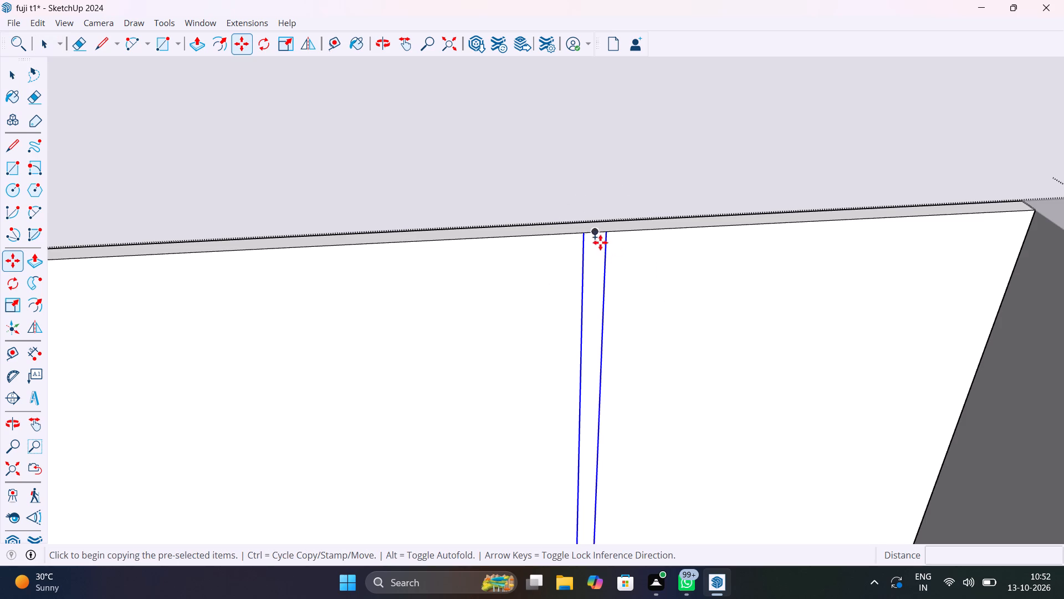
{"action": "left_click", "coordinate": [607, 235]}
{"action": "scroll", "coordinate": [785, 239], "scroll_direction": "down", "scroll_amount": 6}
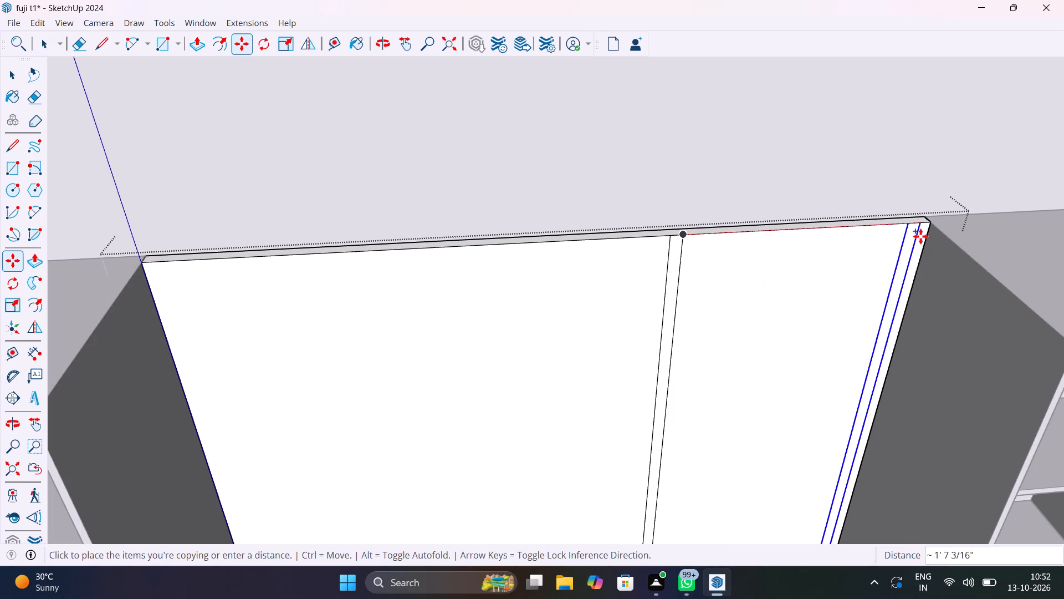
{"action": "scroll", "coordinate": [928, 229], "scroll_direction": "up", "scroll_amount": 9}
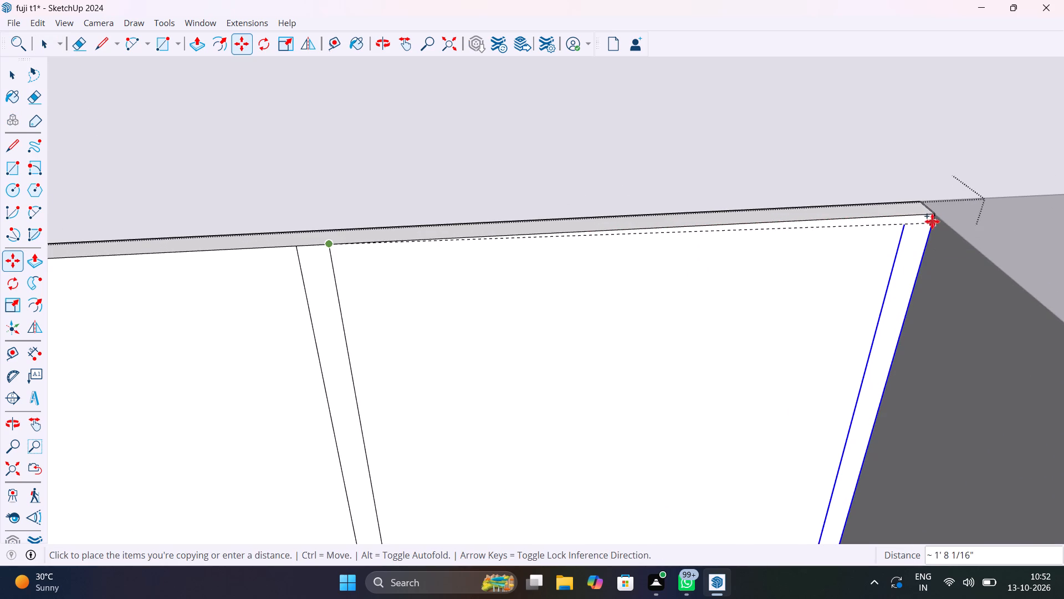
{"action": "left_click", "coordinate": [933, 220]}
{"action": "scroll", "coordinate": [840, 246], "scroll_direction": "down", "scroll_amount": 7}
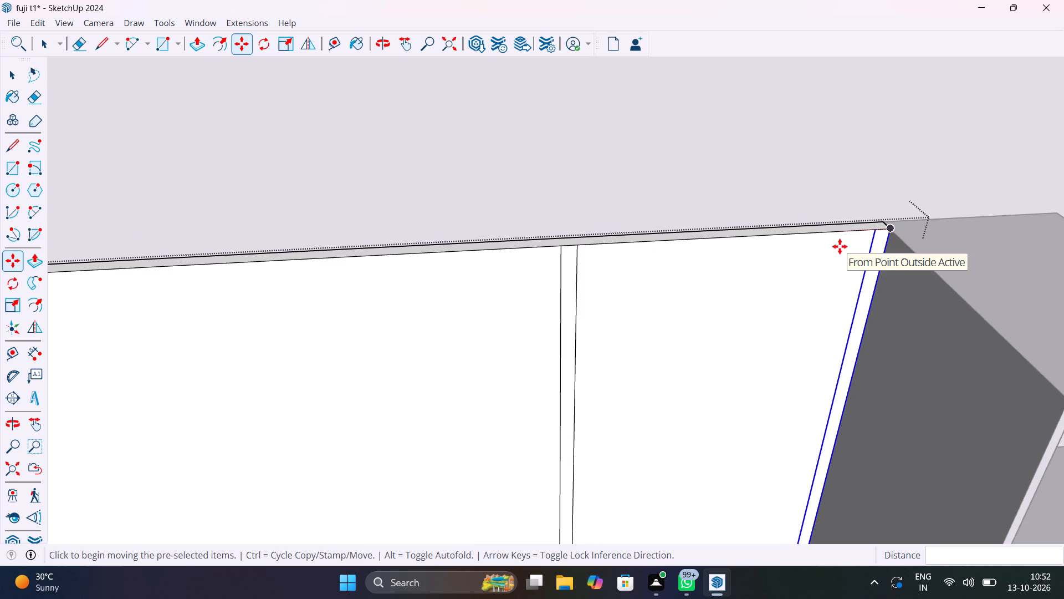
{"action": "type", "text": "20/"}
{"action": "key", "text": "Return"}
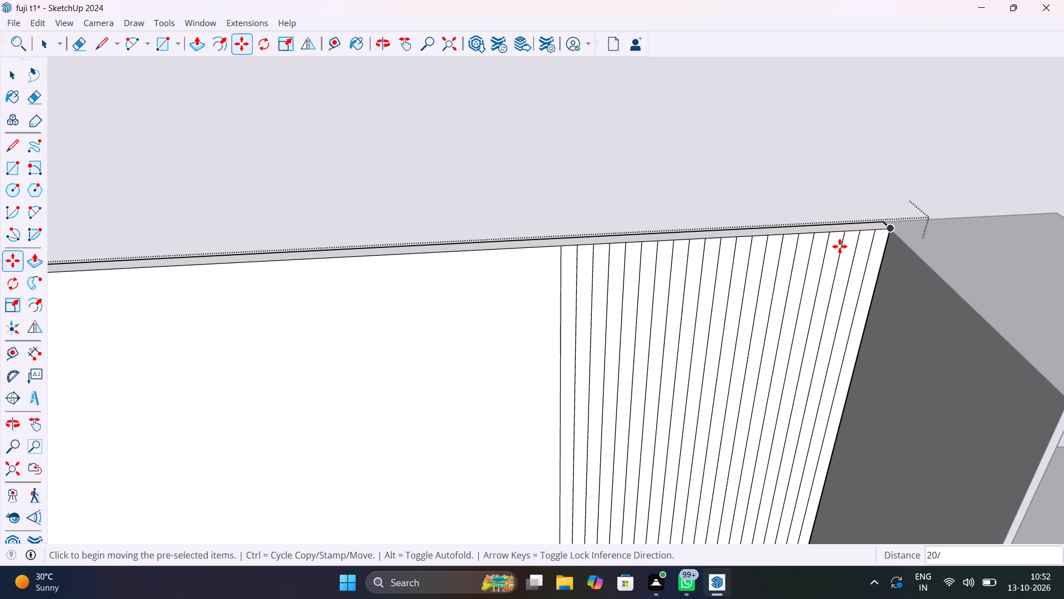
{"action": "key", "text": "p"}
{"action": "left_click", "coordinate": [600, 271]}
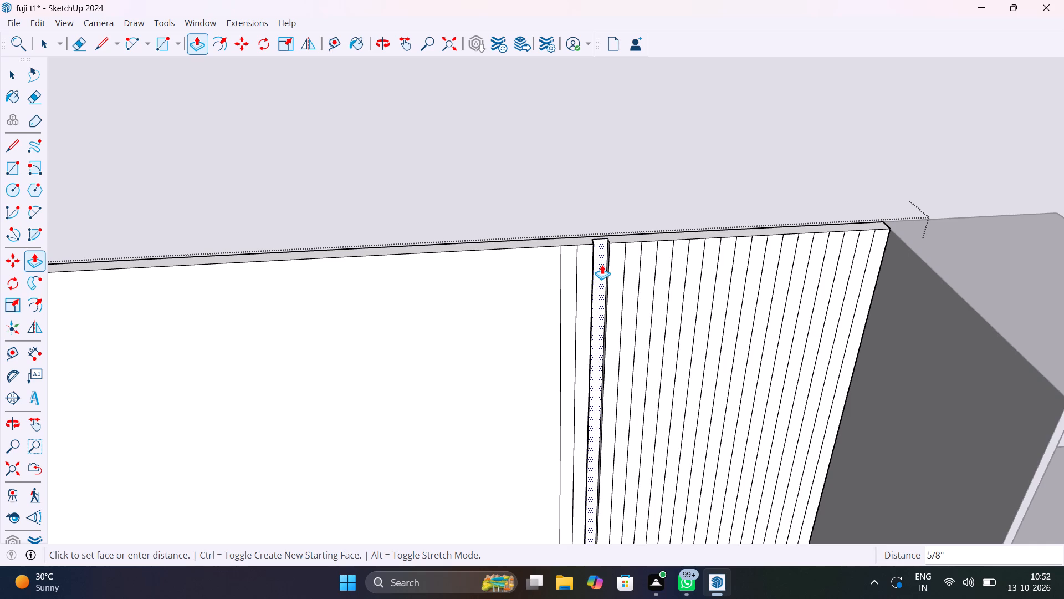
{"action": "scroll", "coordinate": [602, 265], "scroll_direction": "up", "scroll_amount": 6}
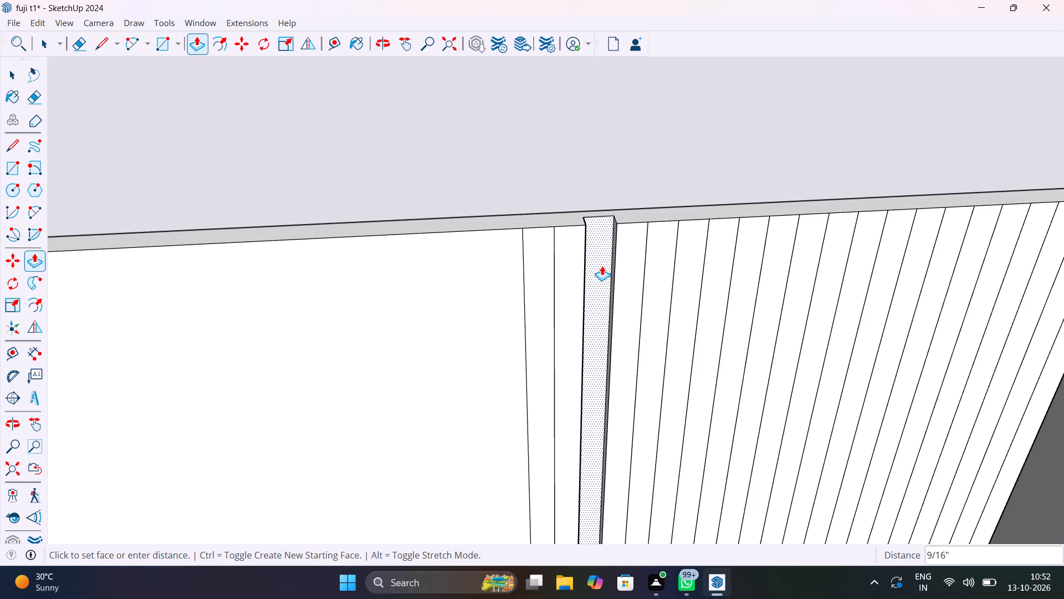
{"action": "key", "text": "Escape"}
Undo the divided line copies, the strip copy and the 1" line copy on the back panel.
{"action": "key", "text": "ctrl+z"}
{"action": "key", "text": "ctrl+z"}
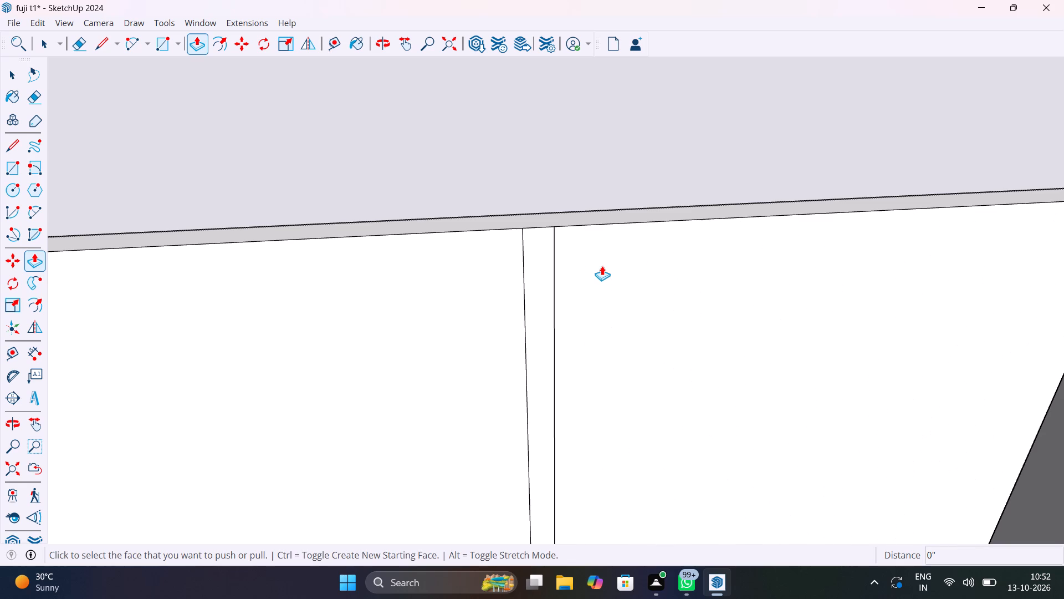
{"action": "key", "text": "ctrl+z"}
Close the back panel's group and return to the whole model.
{"action": "scroll", "coordinate": [602, 266], "scroll_direction": "down", "scroll_amount": 18}
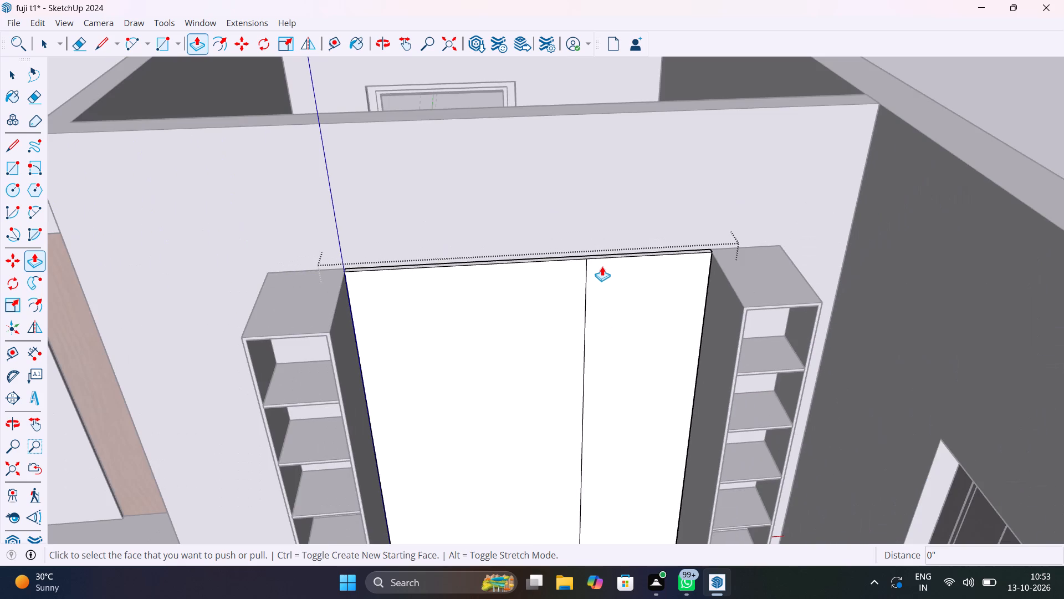
{"action": "scroll", "coordinate": [605, 303], "scroll_direction": "down", "scroll_amount": 1, "text": "shift"}
{"action": "middle_click_drag", "start_coordinate": [605, 303], "coordinate": [578, 134], "text": "shift"}
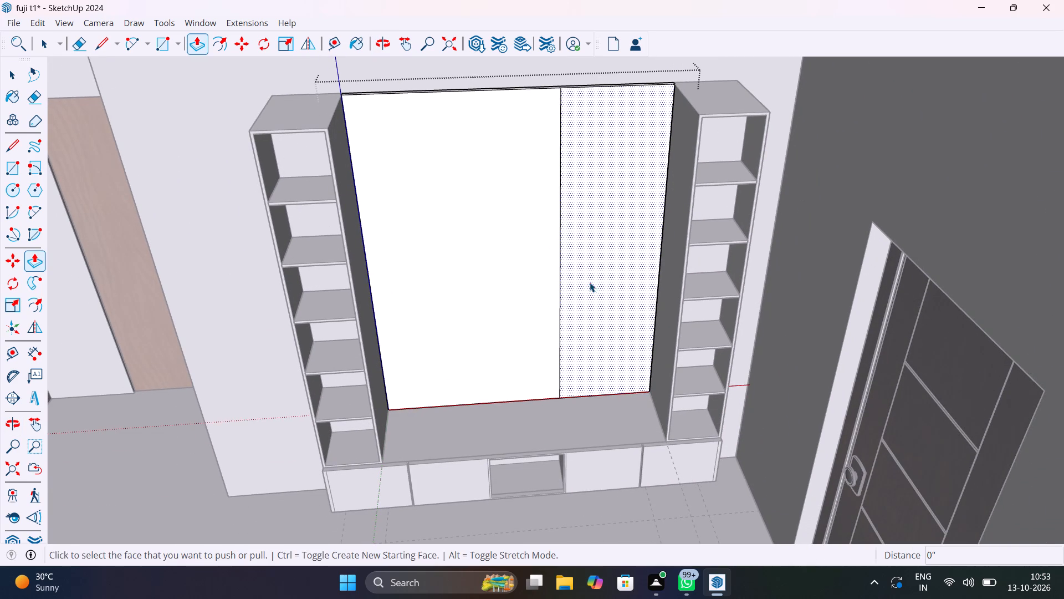
{"action": "key", "text": "space"}
{"action": "scroll", "coordinate": [791, 171], "scroll_direction": "down", "scroll_amount": 6}
{"action": "left_click", "coordinate": [970, 74]}
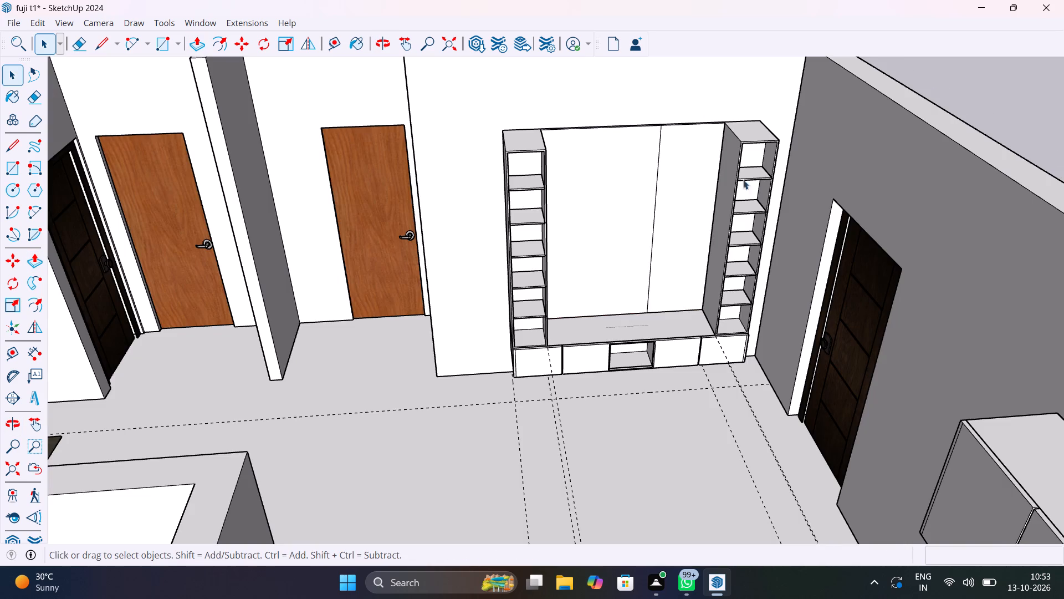
{"action": "scroll", "coordinate": [663, 257], "scroll_direction": "up", "scroll_amount": 6}
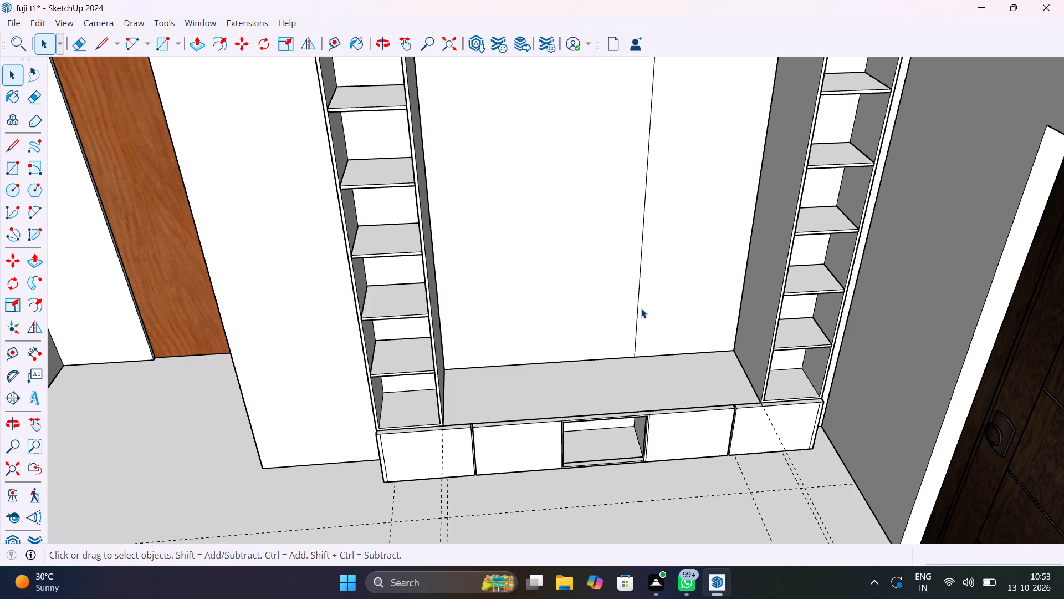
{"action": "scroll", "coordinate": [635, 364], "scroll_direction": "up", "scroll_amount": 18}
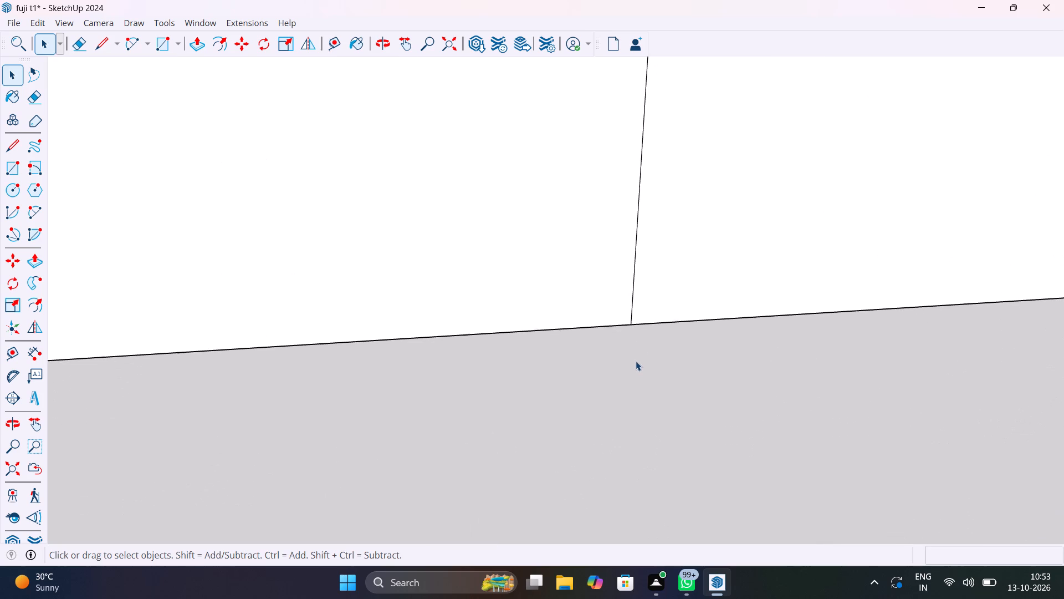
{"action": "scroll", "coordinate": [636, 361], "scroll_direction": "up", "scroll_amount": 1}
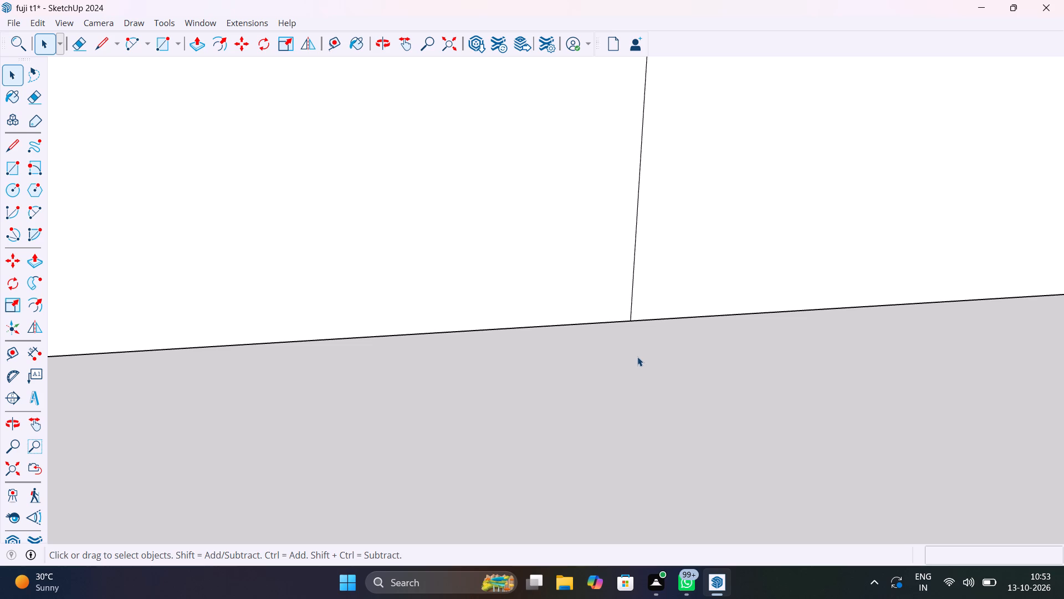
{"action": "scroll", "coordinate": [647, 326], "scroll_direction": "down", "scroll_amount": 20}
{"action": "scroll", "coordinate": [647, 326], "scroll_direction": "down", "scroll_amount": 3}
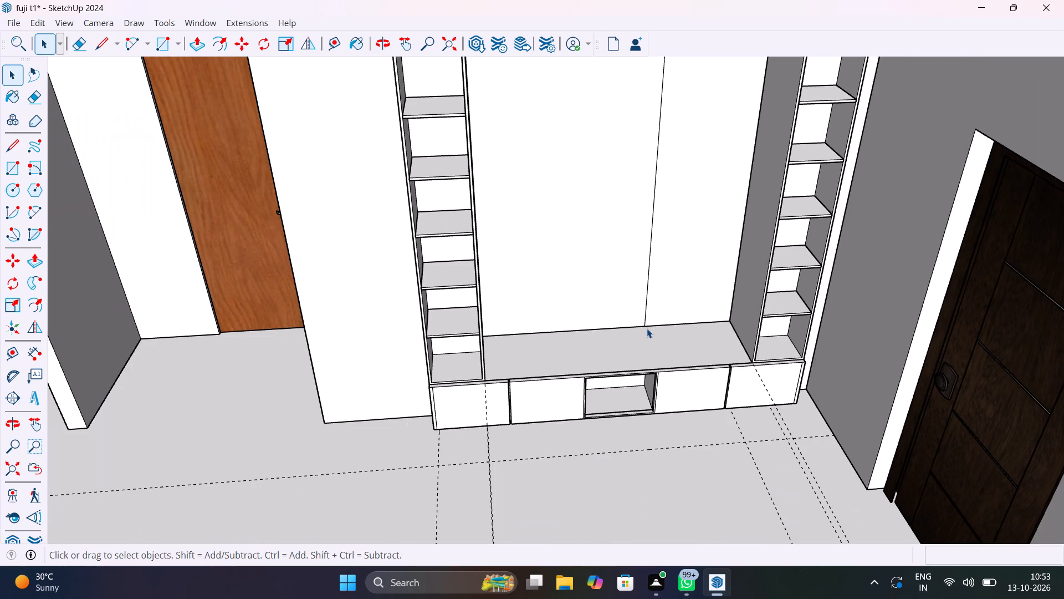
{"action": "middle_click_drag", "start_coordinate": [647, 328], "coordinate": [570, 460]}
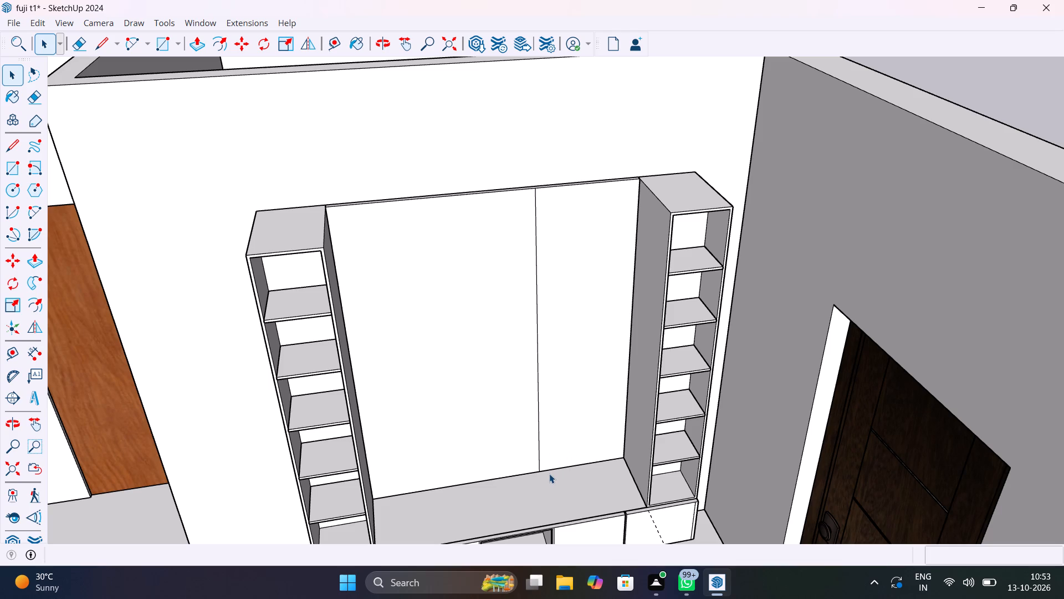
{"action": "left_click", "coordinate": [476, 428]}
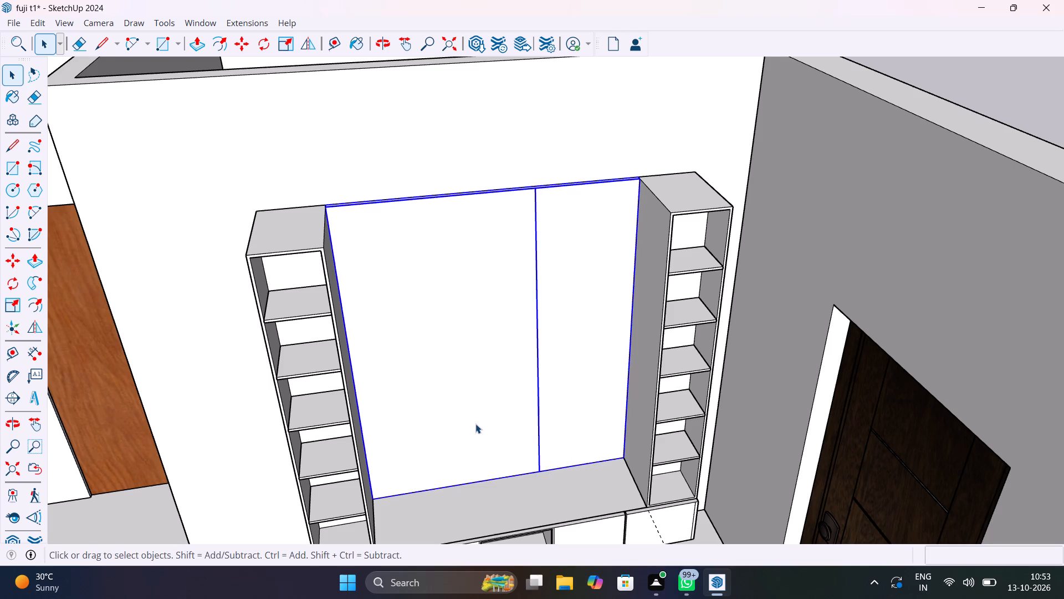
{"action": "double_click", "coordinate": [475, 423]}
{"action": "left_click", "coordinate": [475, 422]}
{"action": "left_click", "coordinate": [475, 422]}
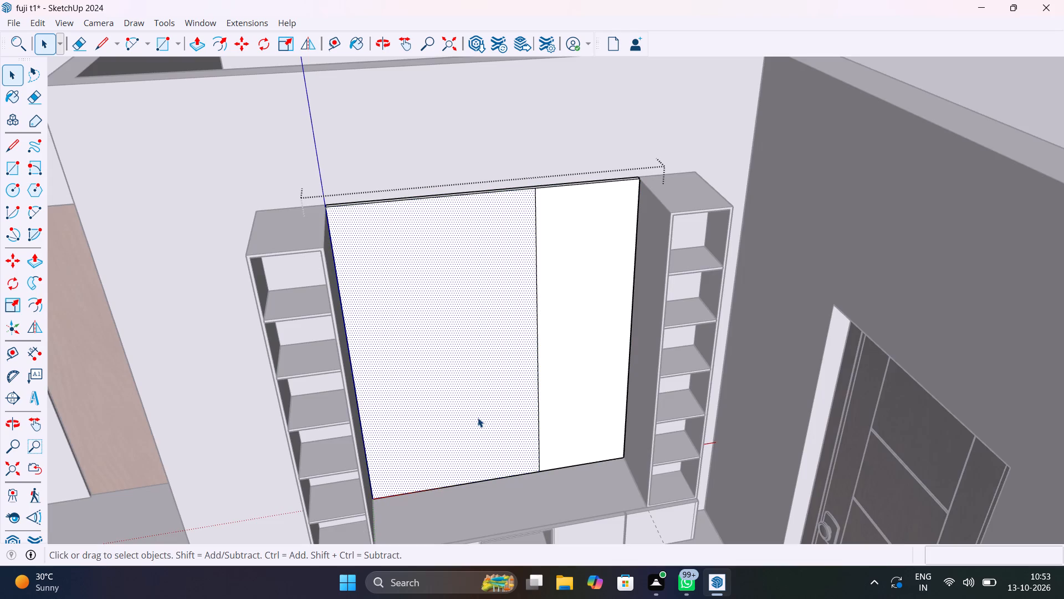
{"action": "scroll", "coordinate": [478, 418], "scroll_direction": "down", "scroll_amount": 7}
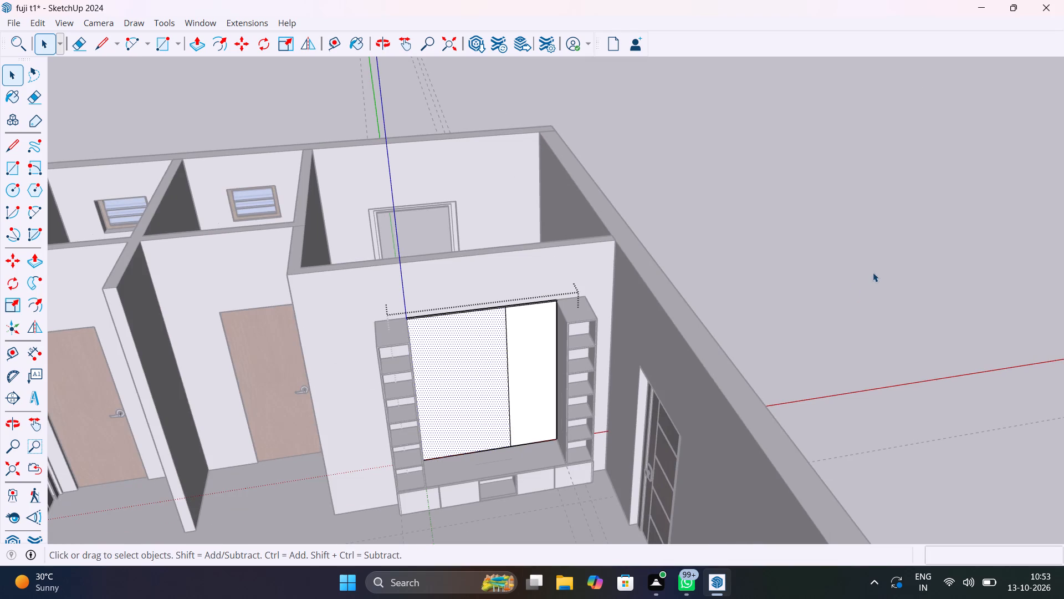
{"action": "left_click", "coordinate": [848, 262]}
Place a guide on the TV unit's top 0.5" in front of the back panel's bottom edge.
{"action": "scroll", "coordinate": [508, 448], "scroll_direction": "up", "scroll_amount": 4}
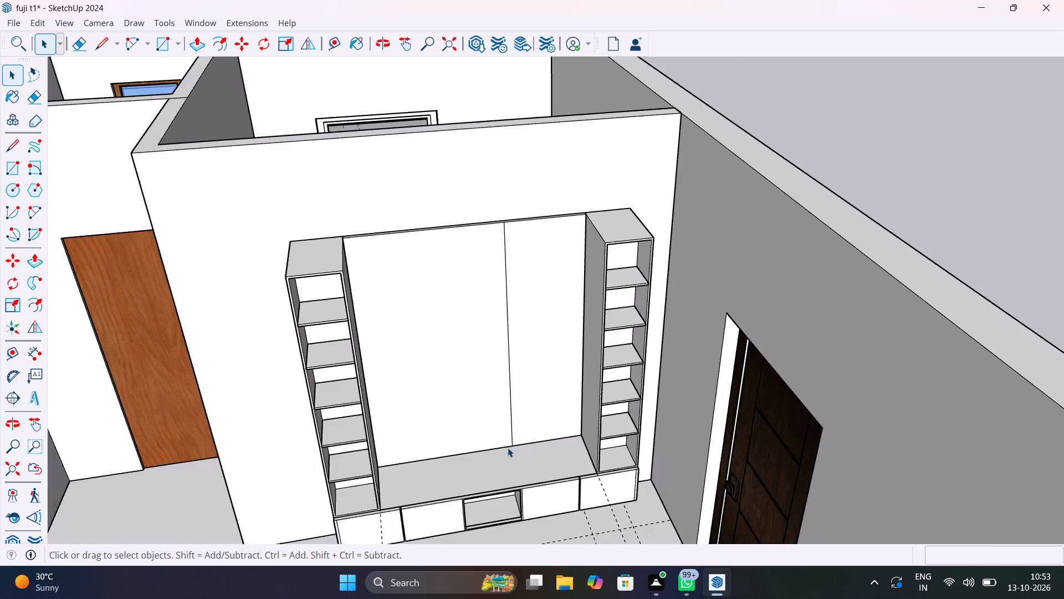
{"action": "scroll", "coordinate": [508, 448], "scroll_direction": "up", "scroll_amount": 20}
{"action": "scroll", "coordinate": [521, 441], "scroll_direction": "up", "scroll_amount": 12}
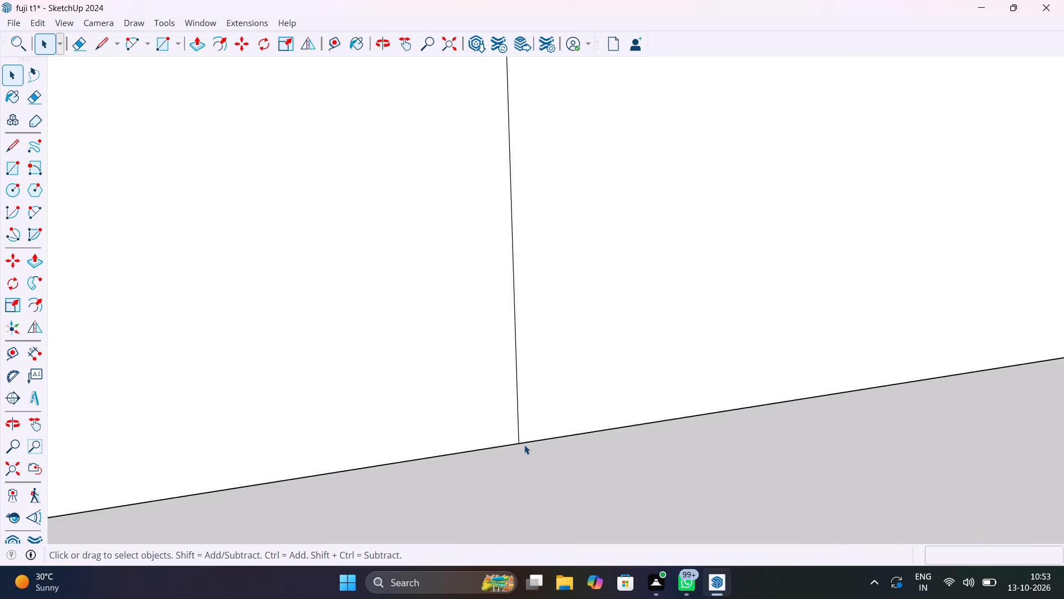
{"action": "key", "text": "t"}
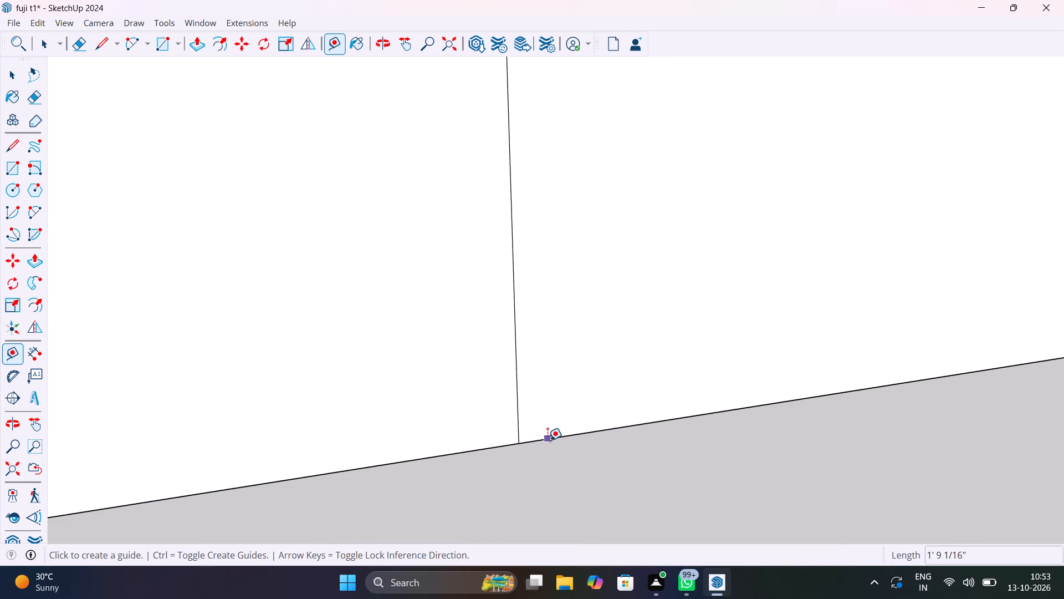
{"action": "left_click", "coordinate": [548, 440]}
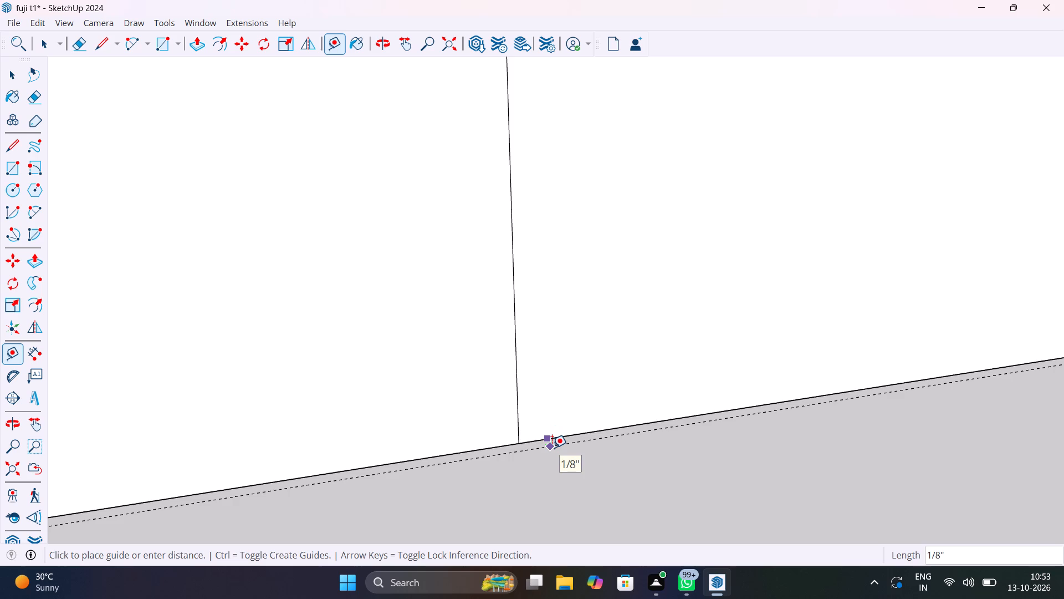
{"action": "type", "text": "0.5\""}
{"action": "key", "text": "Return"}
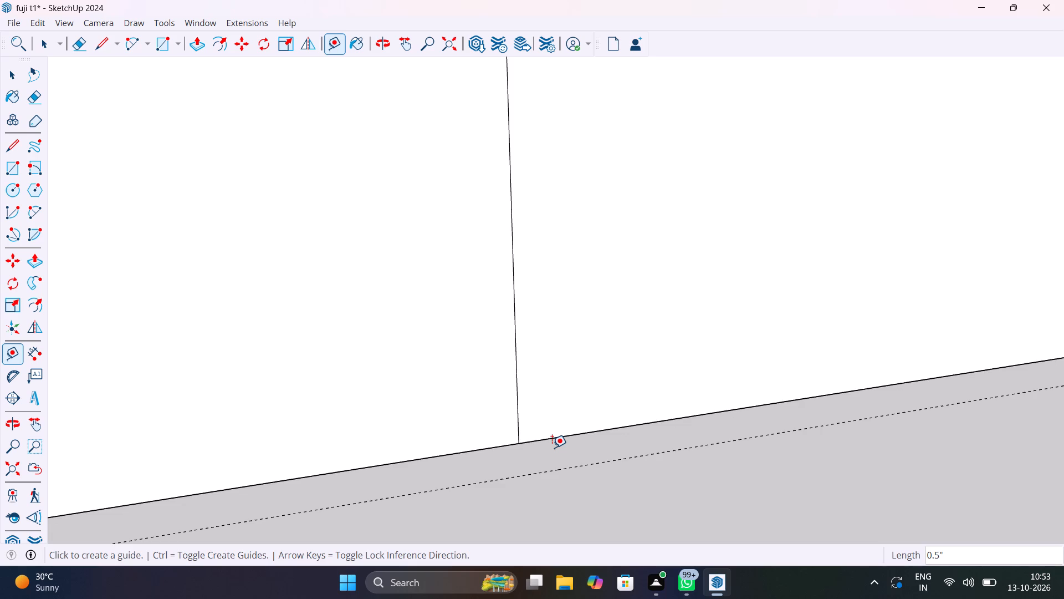
Place a guide on the TV unit's top 1/4" in front of the back panel's bottom edge.
{"action": "left_click", "coordinate": [549, 435]}
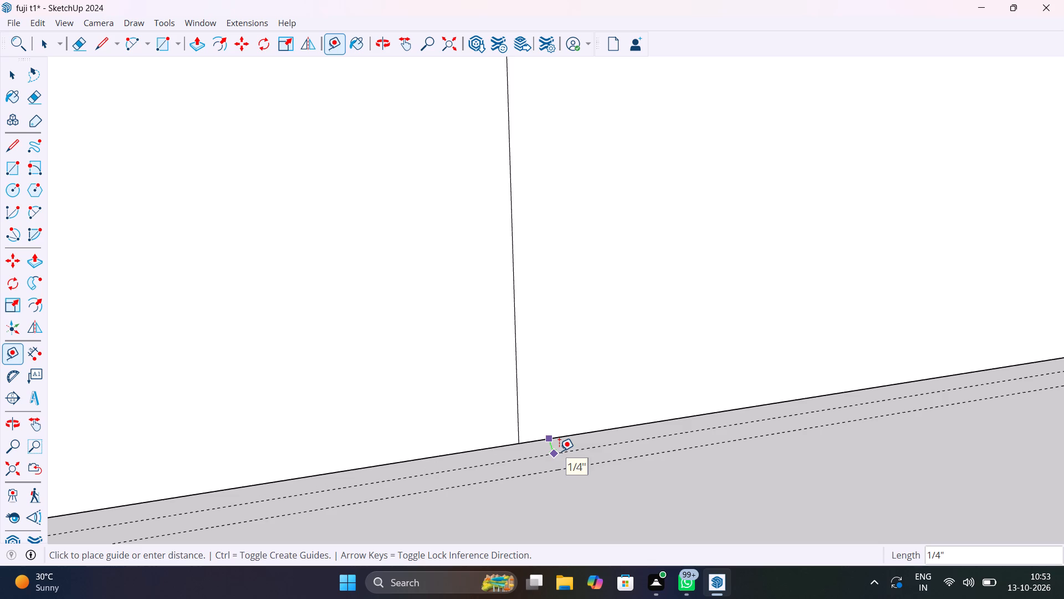
{"action": "left_click", "coordinate": [559, 451]}
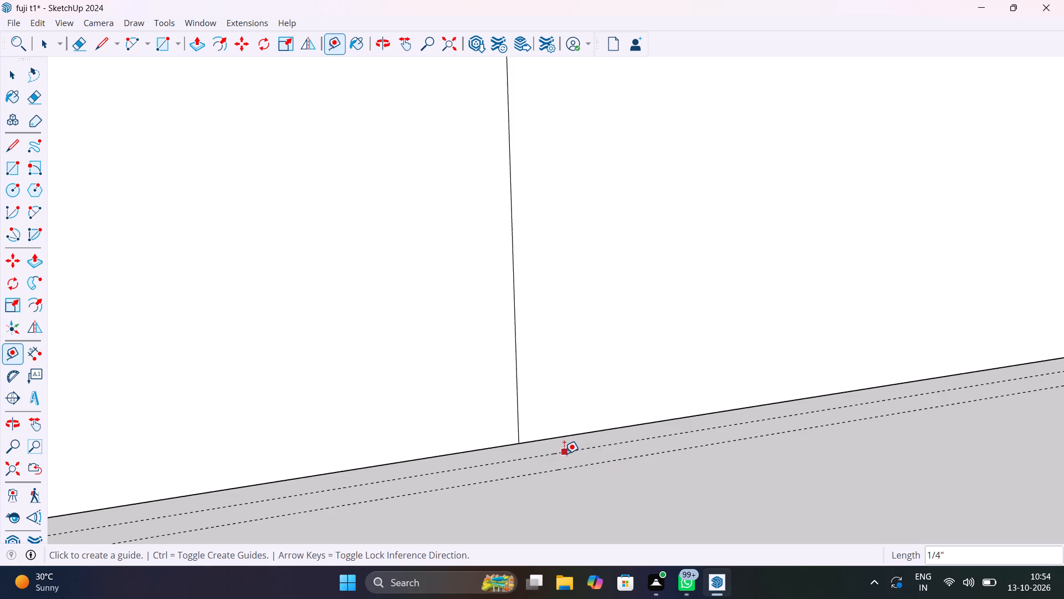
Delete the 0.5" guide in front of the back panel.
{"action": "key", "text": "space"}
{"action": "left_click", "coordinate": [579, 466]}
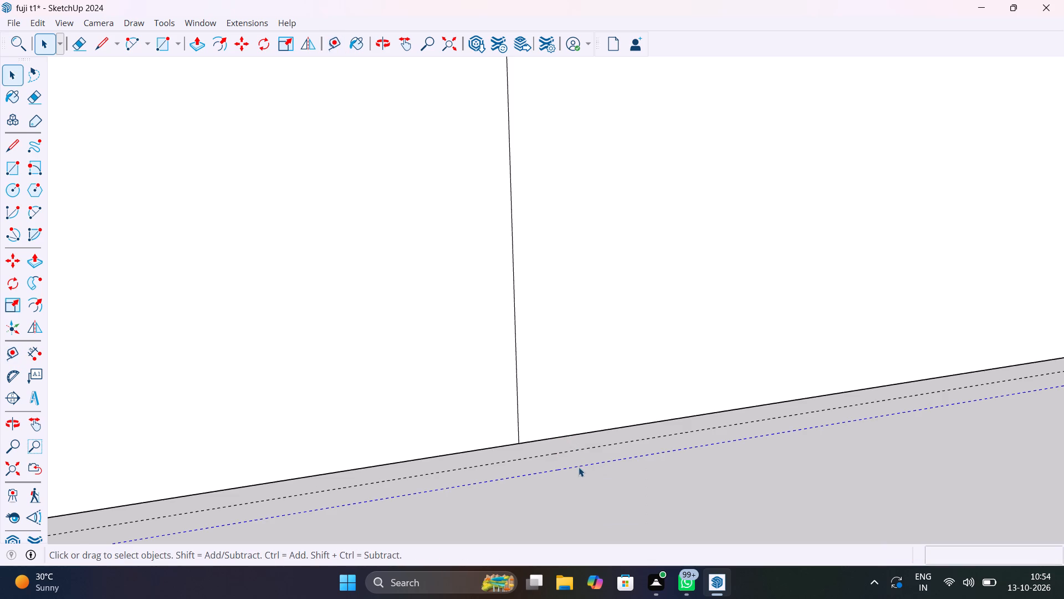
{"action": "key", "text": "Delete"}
Place a guide parallel to the right column's base edge, passing through the foot of the back panel's vertical line.
{"action": "scroll", "coordinate": [579, 467], "scroll_direction": "down", "scroll_amount": 20}
{"action": "scroll", "coordinate": [579, 467], "scroll_direction": "down", "scroll_amount": 4}
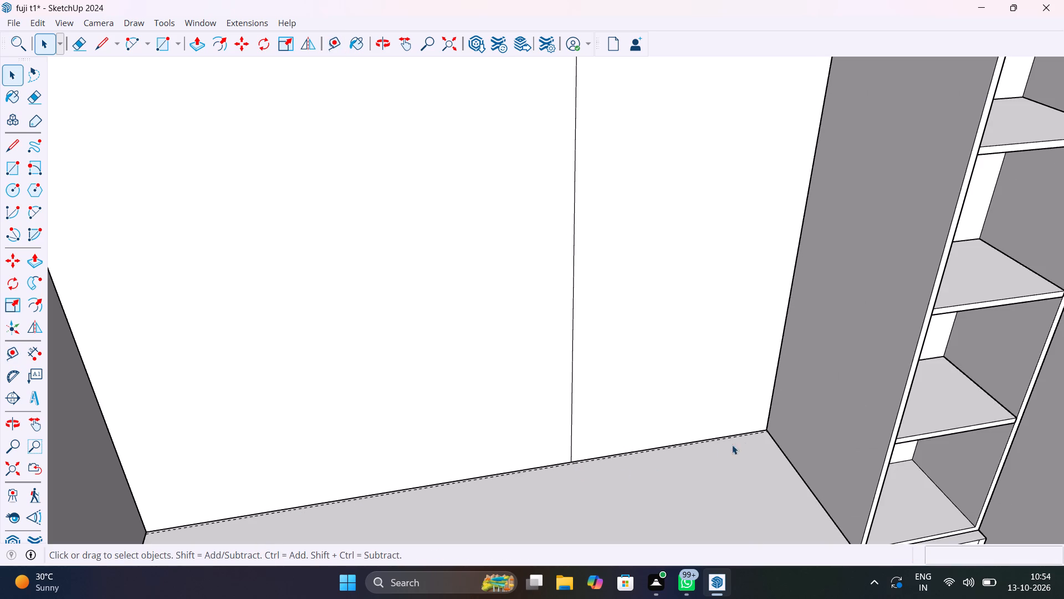
{"action": "scroll", "coordinate": [745, 443], "scroll_direction": "up", "scroll_amount": 13}
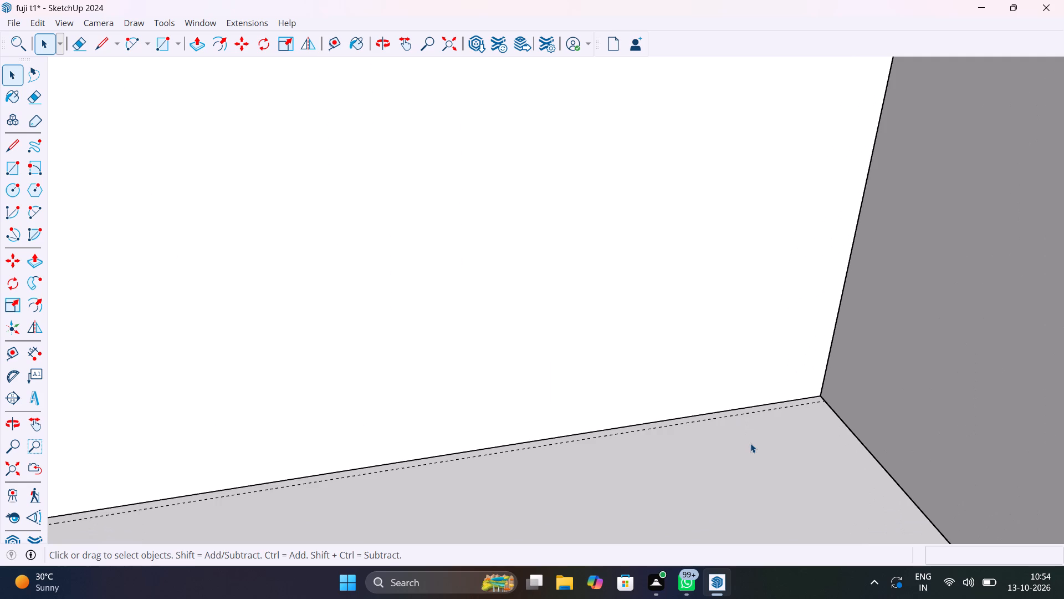
{"action": "key", "text": "t"}
{"action": "left_click", "coordinate": [836, 414]}
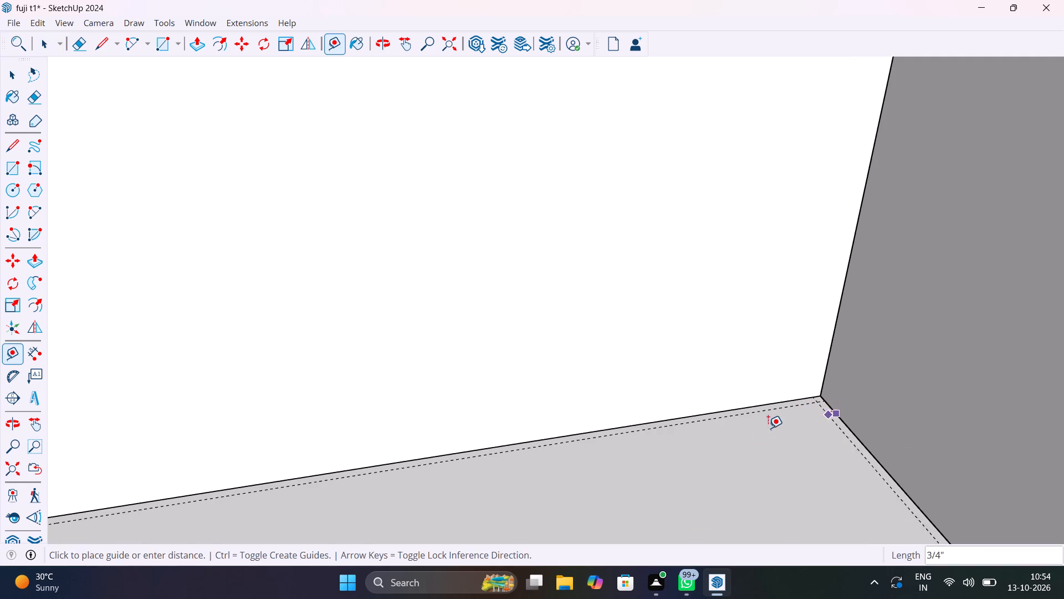
{"action": "scroll", "coordinate": [764, 429], "scroll_direction": "down", "scroll_amount": 14}
{"action": "scroll", "coordinate": [587, 450], "scroll_direction": "up", "scroll_amount": 4}
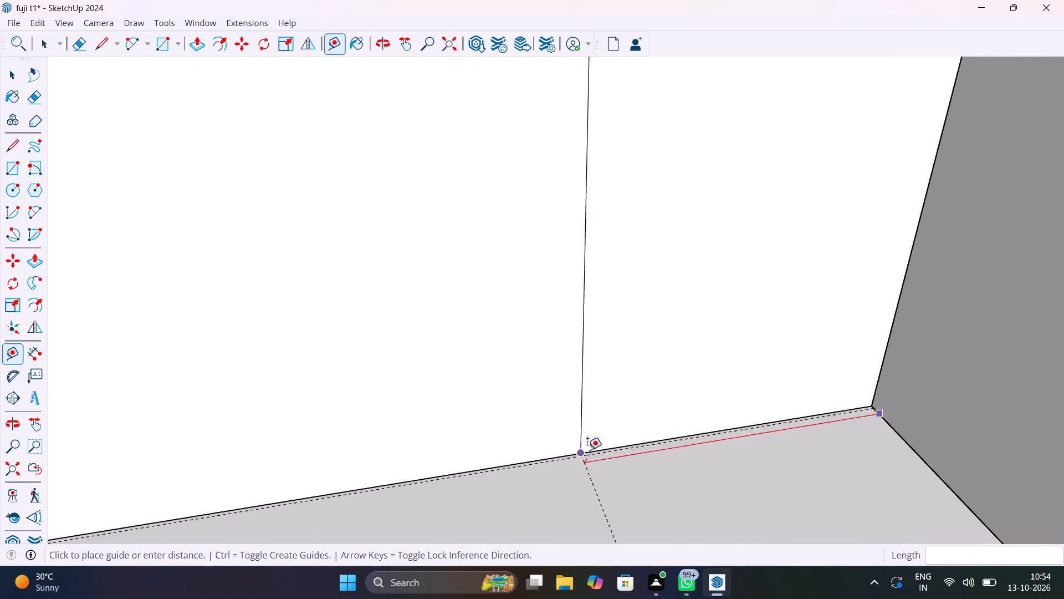
{"action": "scroll", "coordinate": [587, 450], "scroll_direction": "up", "scroll_amount": 20}
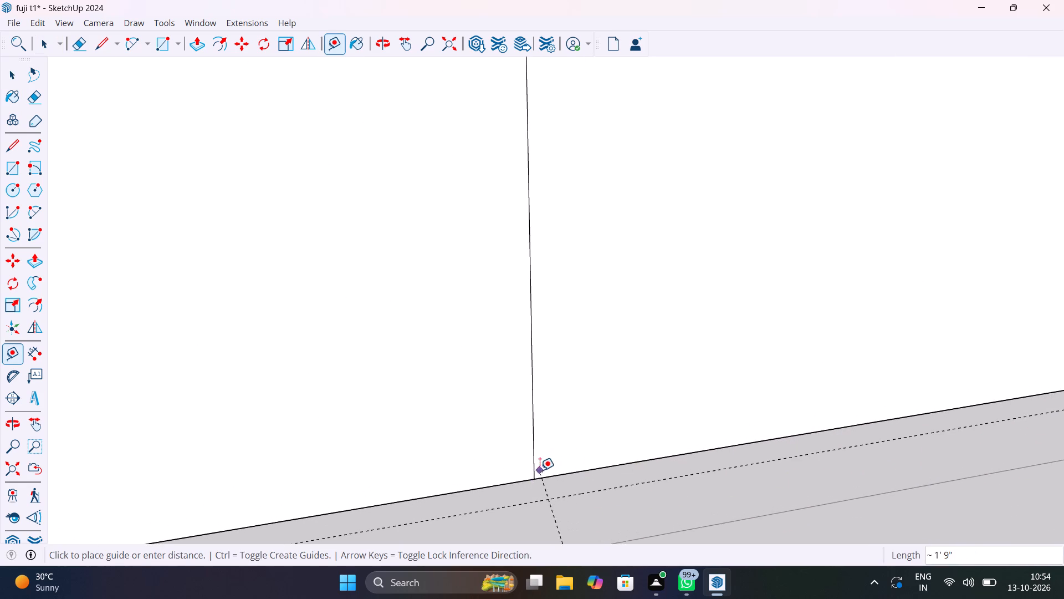
{"action": "left_click", "coordinate": [535, 478]}
Offset a second guide 1/8" from the guide at the vertical line, toward the right column.
{"action": "left_click", "coordinate": [538, 493]}
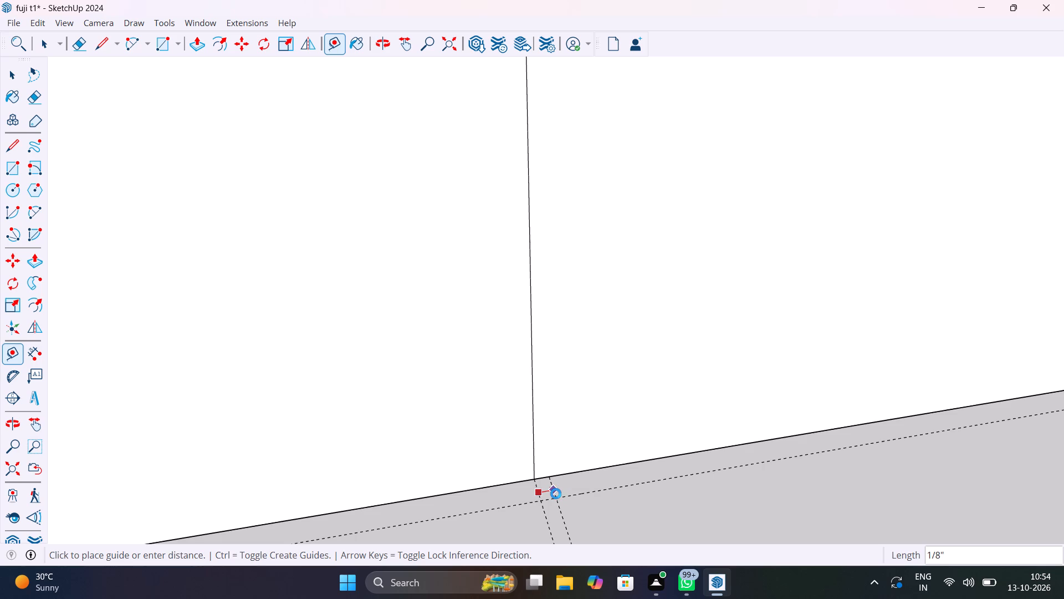
{"action": "type", "text": "1/8"}
{"action": "key", "text": "shift+quotedbl"}
{"action": "key", "text": "Return"}
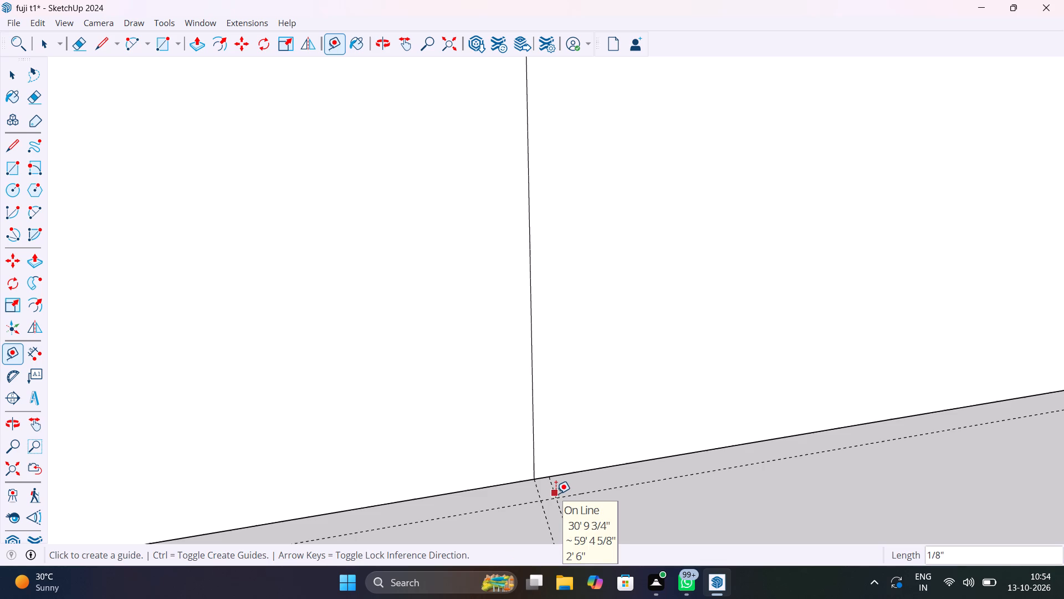
Draw a 1/8" by 1/4" rectangle between the guides at the foot of the back panel's vertical line.
{"action": "key", "text": "space"}
{"action": "scroll", "coordinate": [542, 491], "scroll_direction": "up", "scroll_amount": 9}
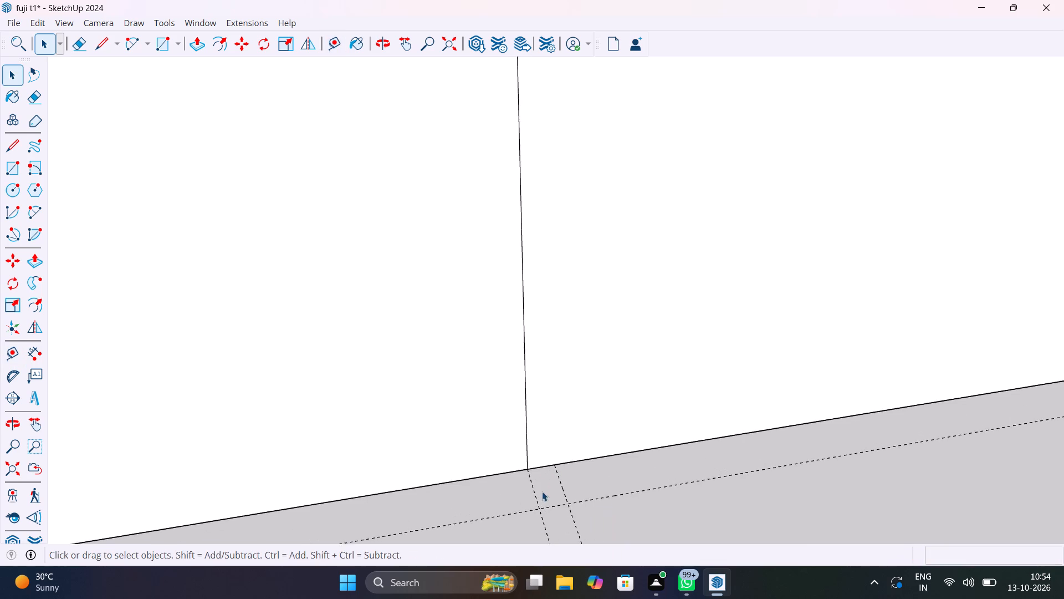
{"action": "scroll", "coordinate": [542, 491], "scroll_direction": "up", "scroll_amount": 3}
{"action": "key", "text": "r"}
{"action": "left_click", "coordinate": [516, 454]}
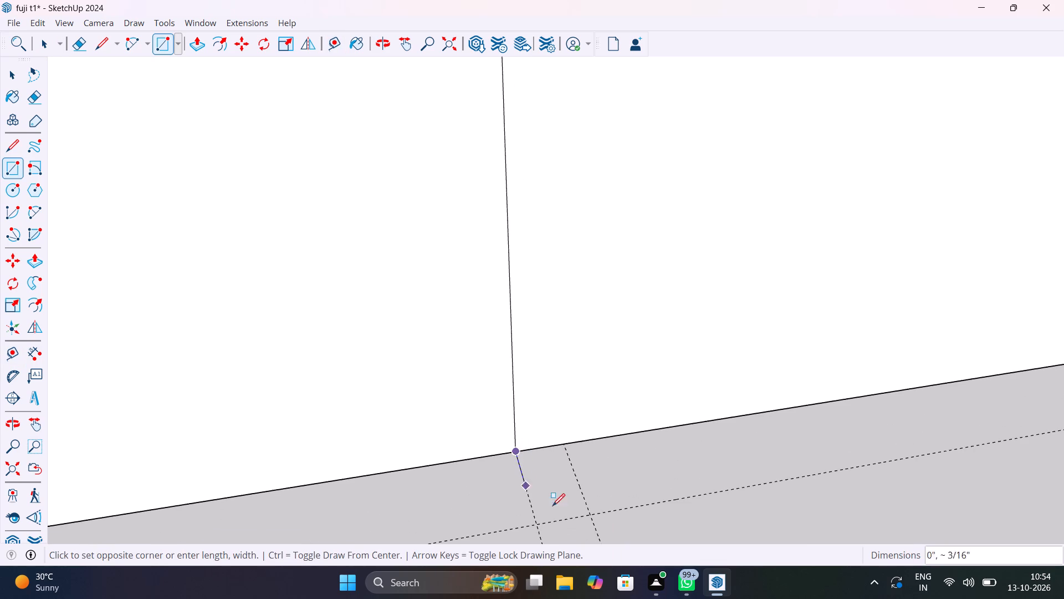
{"action": "left_click", "coordinate": [587, 514]}
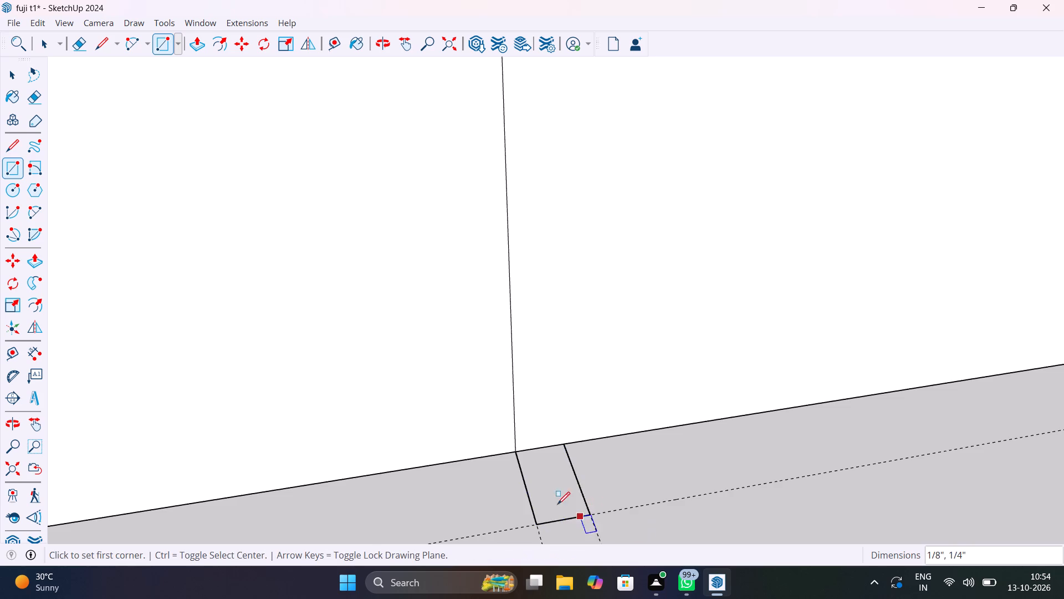
Extrude the small rectangle upward to the back panel's top edge to form a thin vertical strip.
{"action": "scroll", "coordinate": [555, 496], "scroll_direction": "down", "scroll_amount": 8}
{"action": "key", "text": "p"}
{"action": "left_click", "coordinate": [555, 491]}
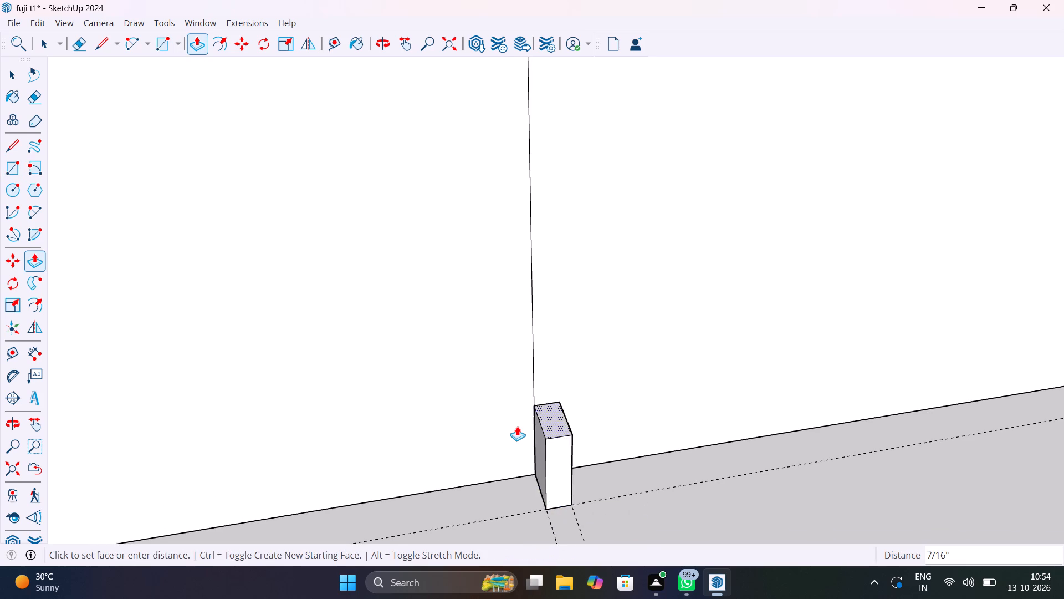
{"action": "scroll", "coordinate": [517, 426], "scroll_direction": "down", "scroll_amount": 15}
{"action": "scroll", "coordinate": [517, 426], "scroll_direction": "down", "scroll_amount": 15}
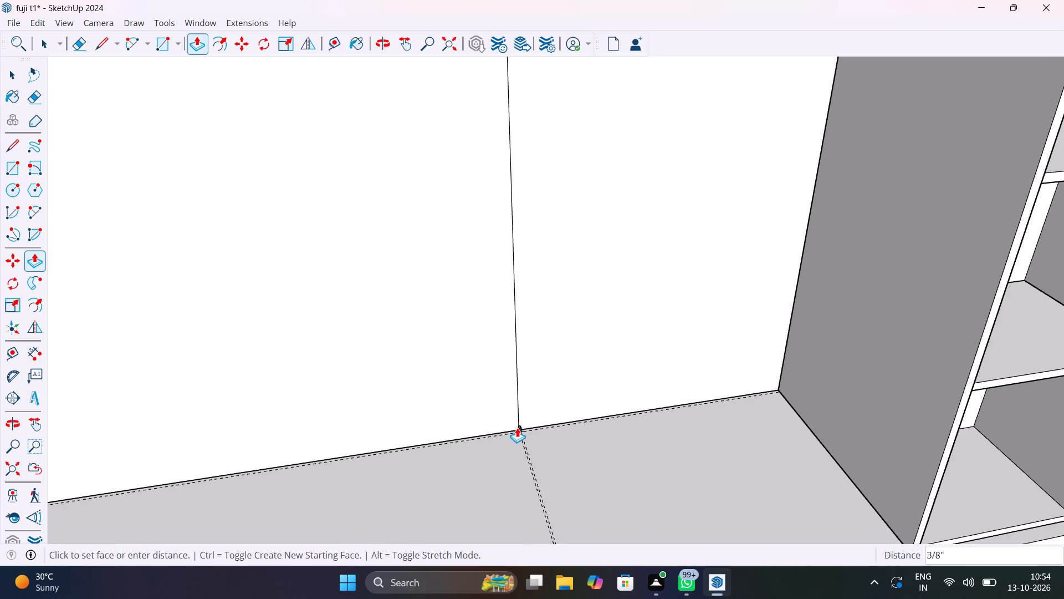
{"action": "scroll", "coordinate": [507, 312], "scroll_direction": "down", "scroll_amount": 20}
{"action": "scroll", "coordinate": [507, 312], "scroll_direction": "down", "scroll_amount": 1}
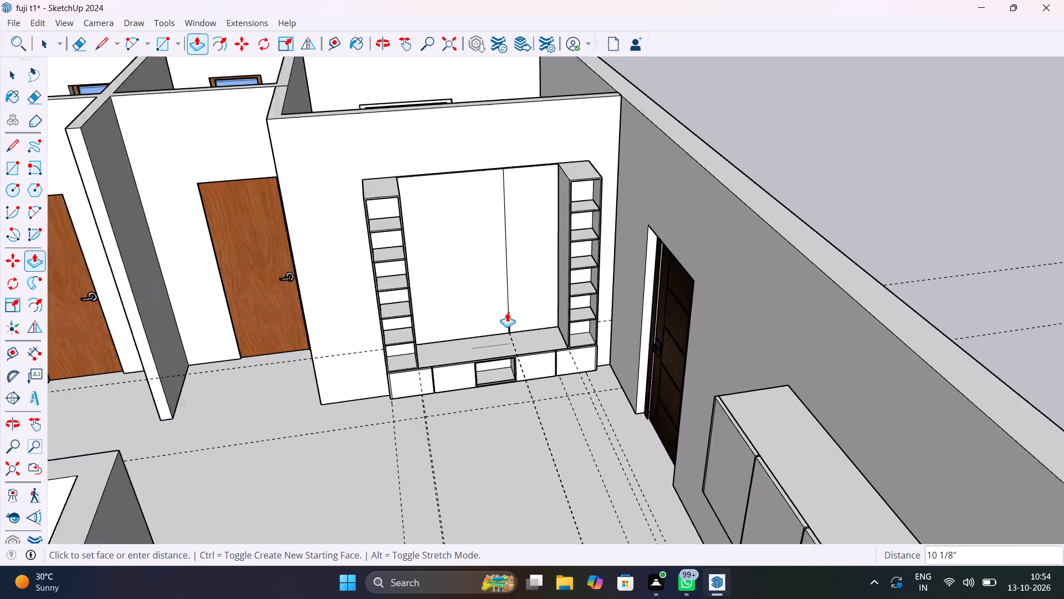
{"action": "scroll", "coordinate": [519, 196], "scroll_direction": "up", "scroll_amount": 17}
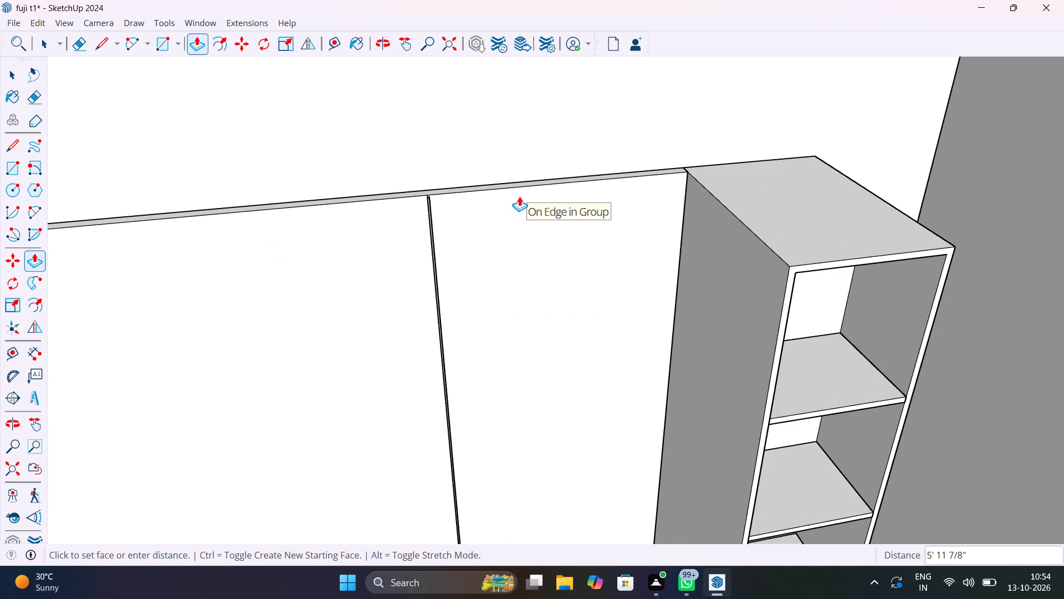
{"action": "scroll", "coordinate": [444, 198], "scroll_direction": "up", "scroll_amount": 13}
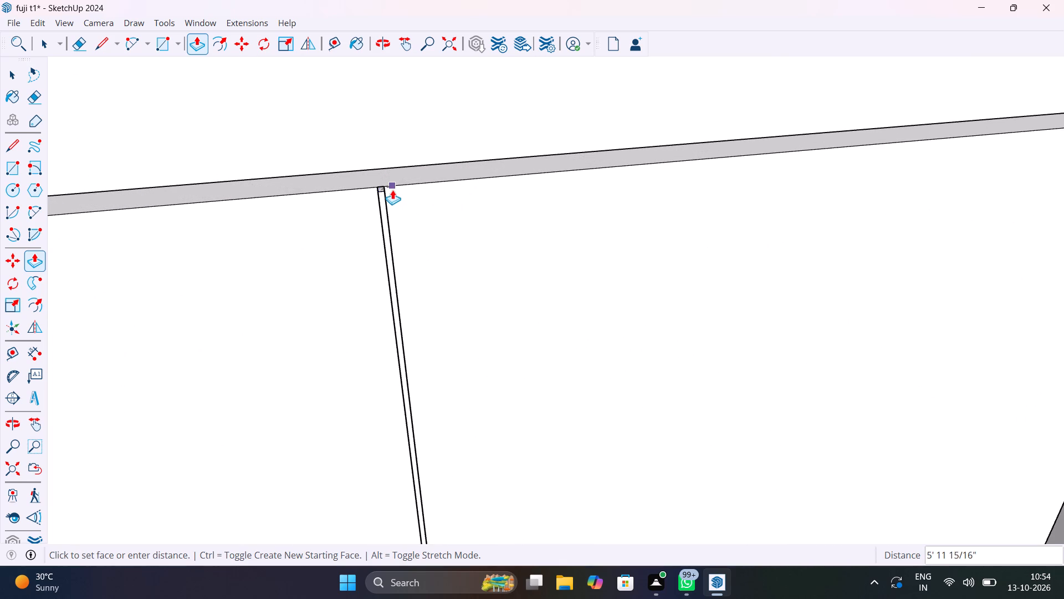
{"action": "left_click", "coordinate": [392, 187]}
Select the whole thin vertical strip and make it a group.
{"action": "key", "text": "space"}
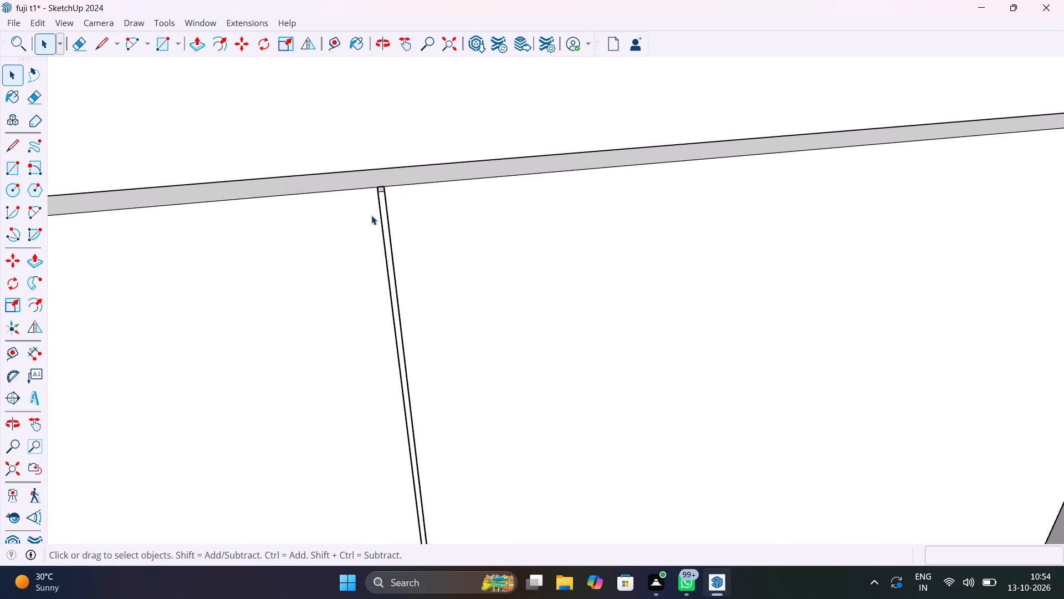
{"action": "triple_click", "coordinate": [383, 226]}
{"action": "right_click", "coordinate": [383, 226]}
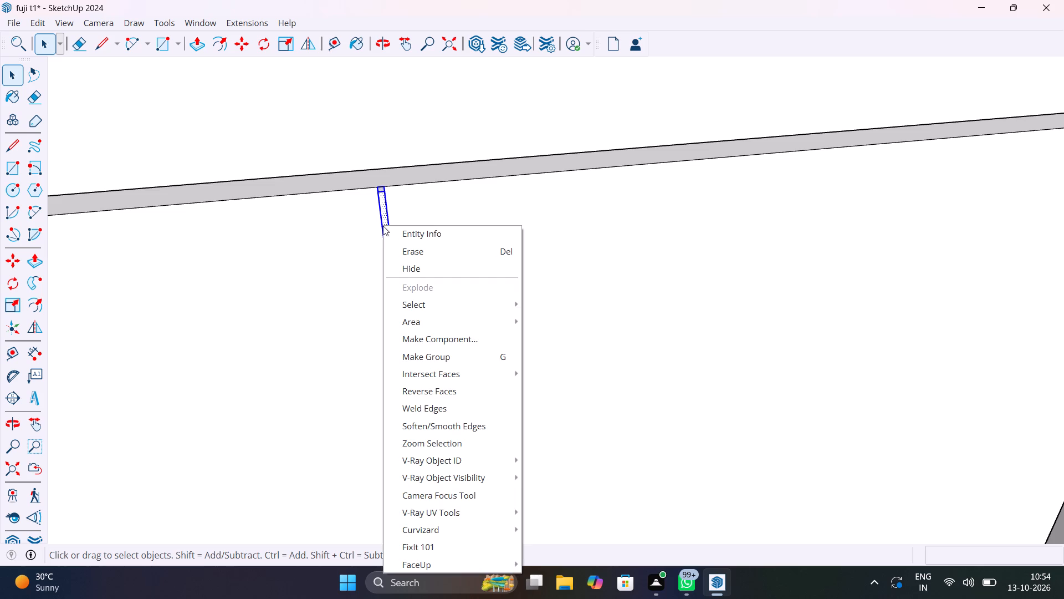
{"action": "left_click", "coordinate": [447, 354]}
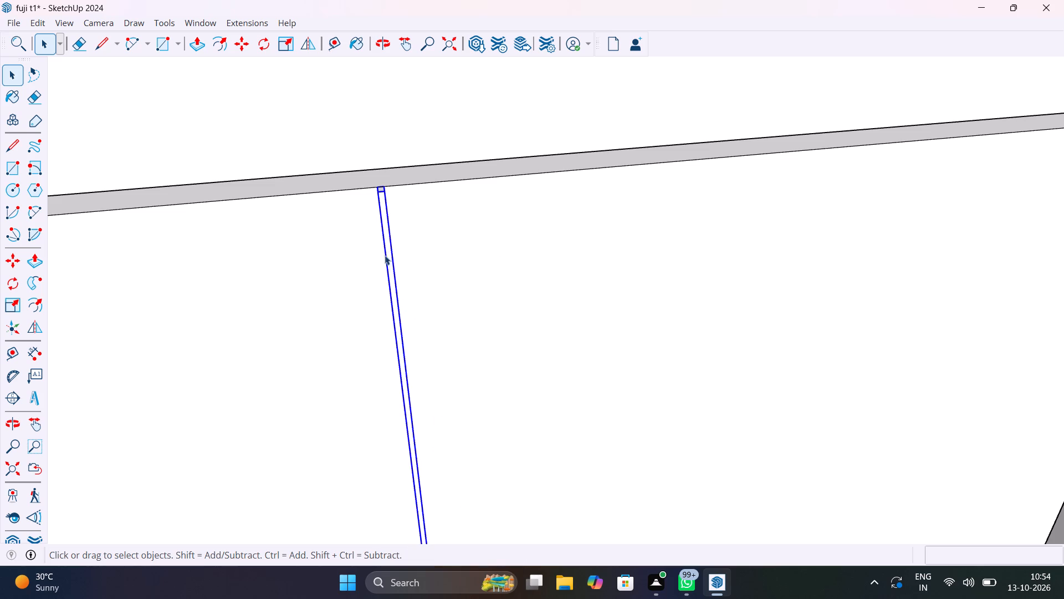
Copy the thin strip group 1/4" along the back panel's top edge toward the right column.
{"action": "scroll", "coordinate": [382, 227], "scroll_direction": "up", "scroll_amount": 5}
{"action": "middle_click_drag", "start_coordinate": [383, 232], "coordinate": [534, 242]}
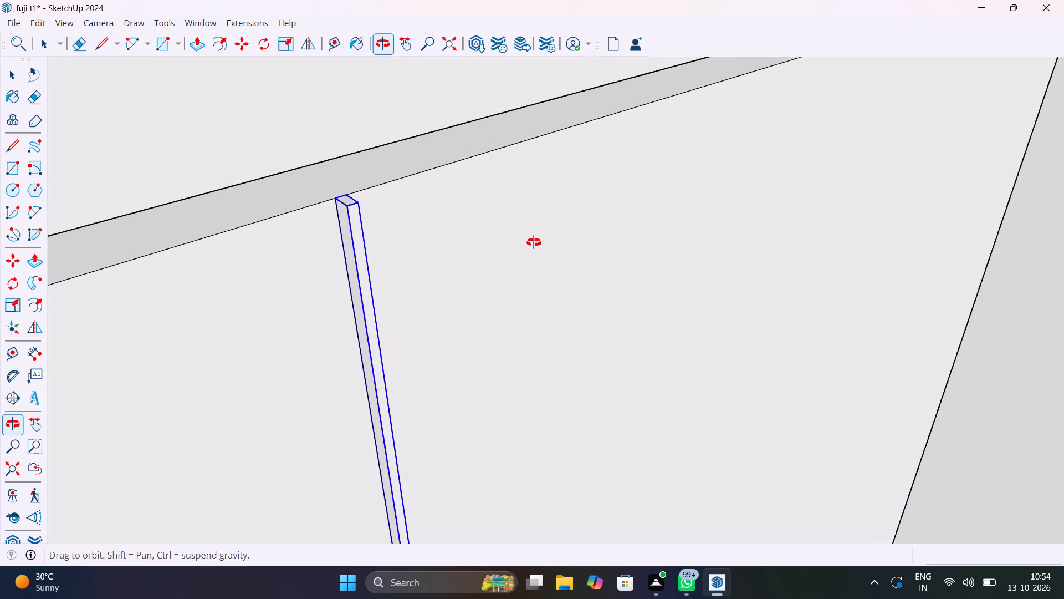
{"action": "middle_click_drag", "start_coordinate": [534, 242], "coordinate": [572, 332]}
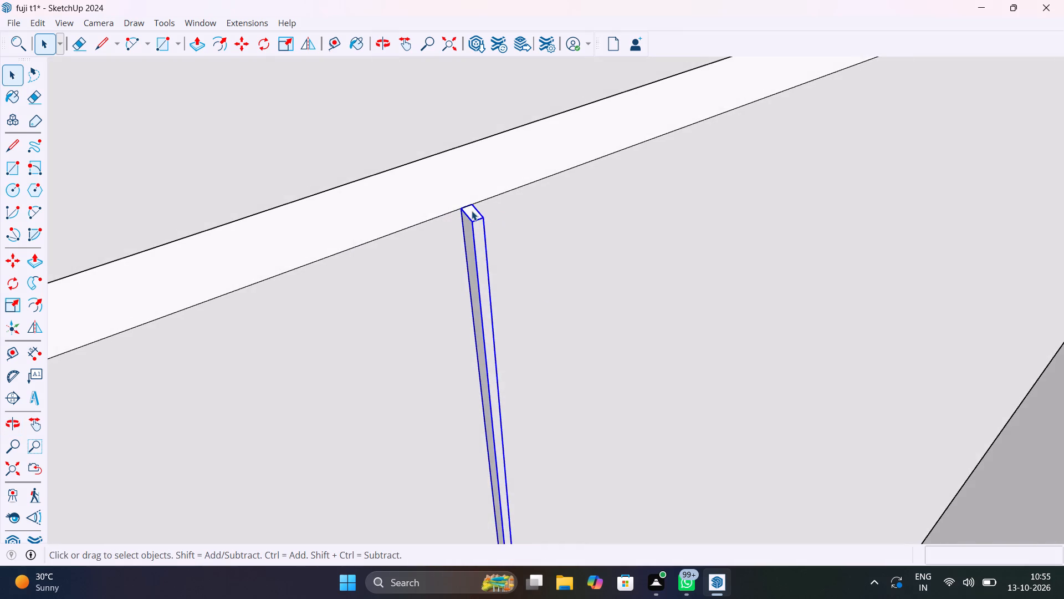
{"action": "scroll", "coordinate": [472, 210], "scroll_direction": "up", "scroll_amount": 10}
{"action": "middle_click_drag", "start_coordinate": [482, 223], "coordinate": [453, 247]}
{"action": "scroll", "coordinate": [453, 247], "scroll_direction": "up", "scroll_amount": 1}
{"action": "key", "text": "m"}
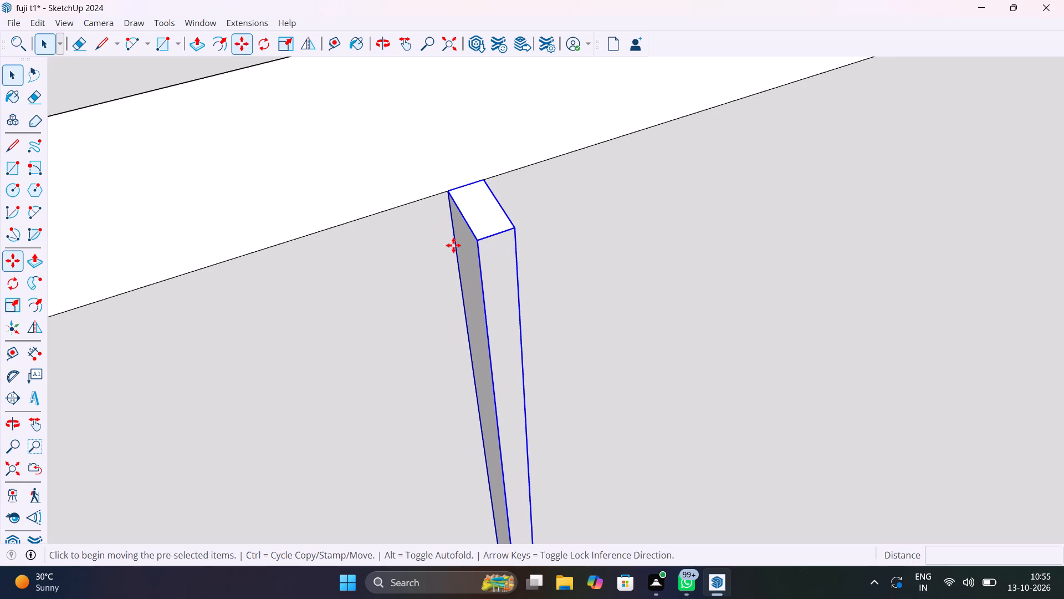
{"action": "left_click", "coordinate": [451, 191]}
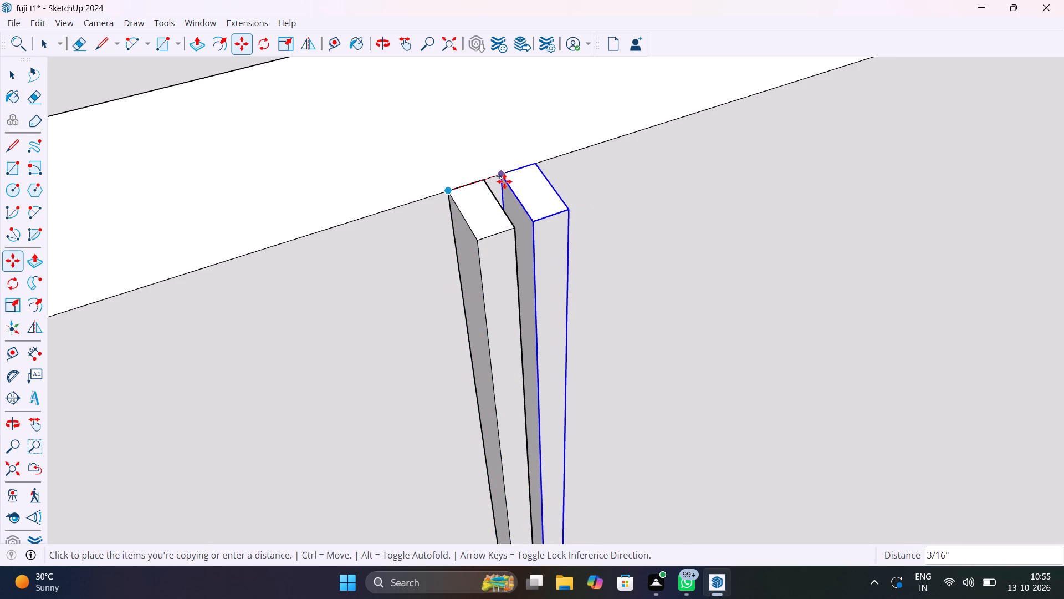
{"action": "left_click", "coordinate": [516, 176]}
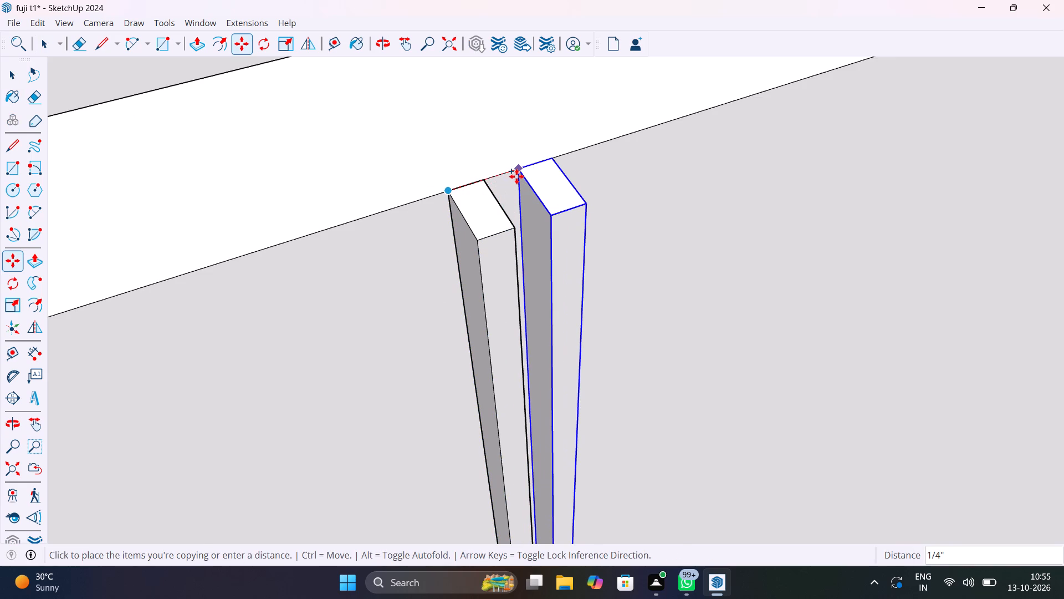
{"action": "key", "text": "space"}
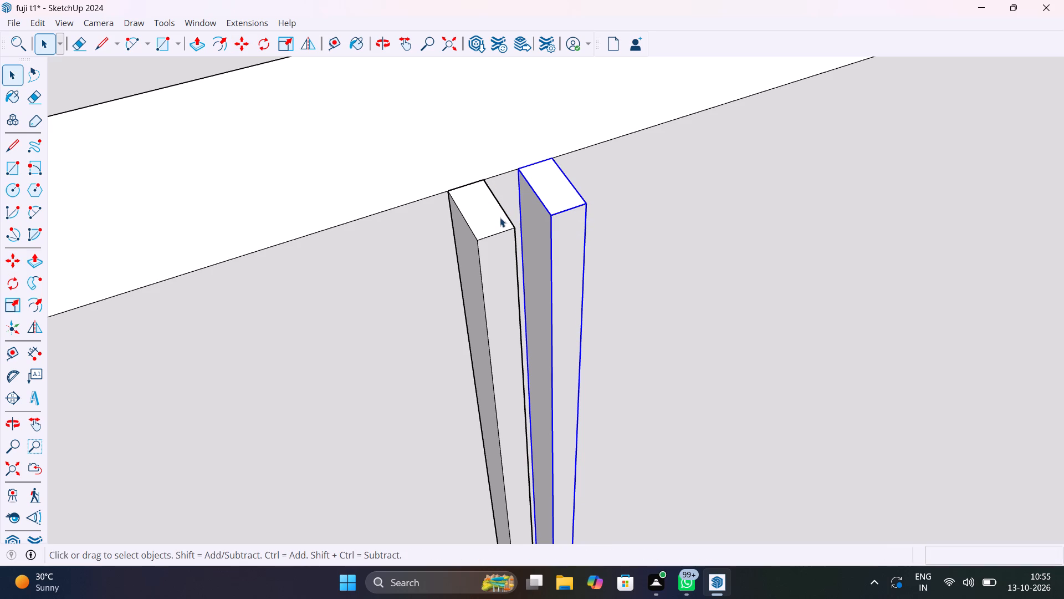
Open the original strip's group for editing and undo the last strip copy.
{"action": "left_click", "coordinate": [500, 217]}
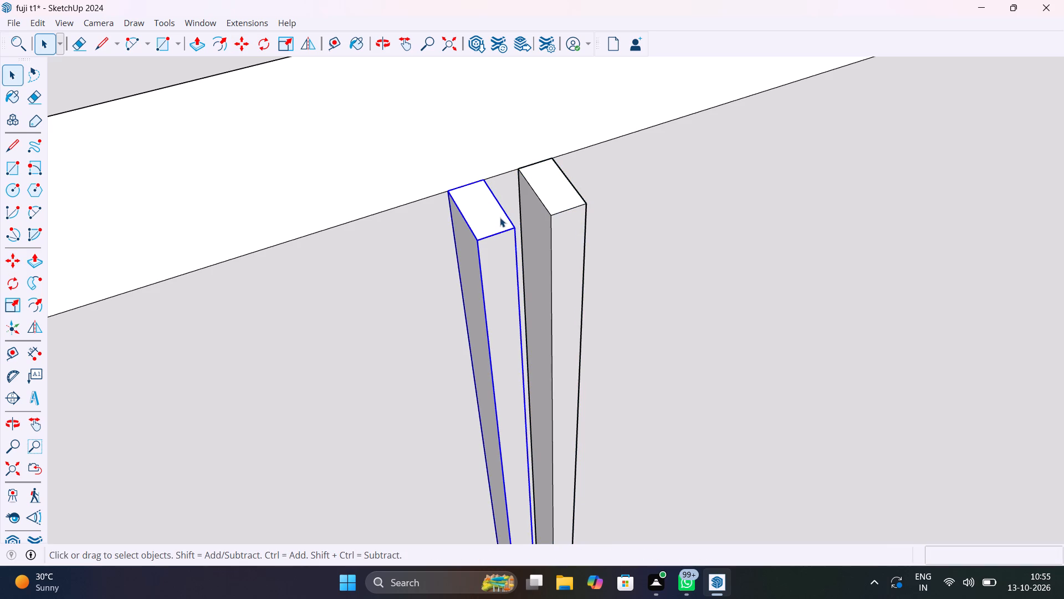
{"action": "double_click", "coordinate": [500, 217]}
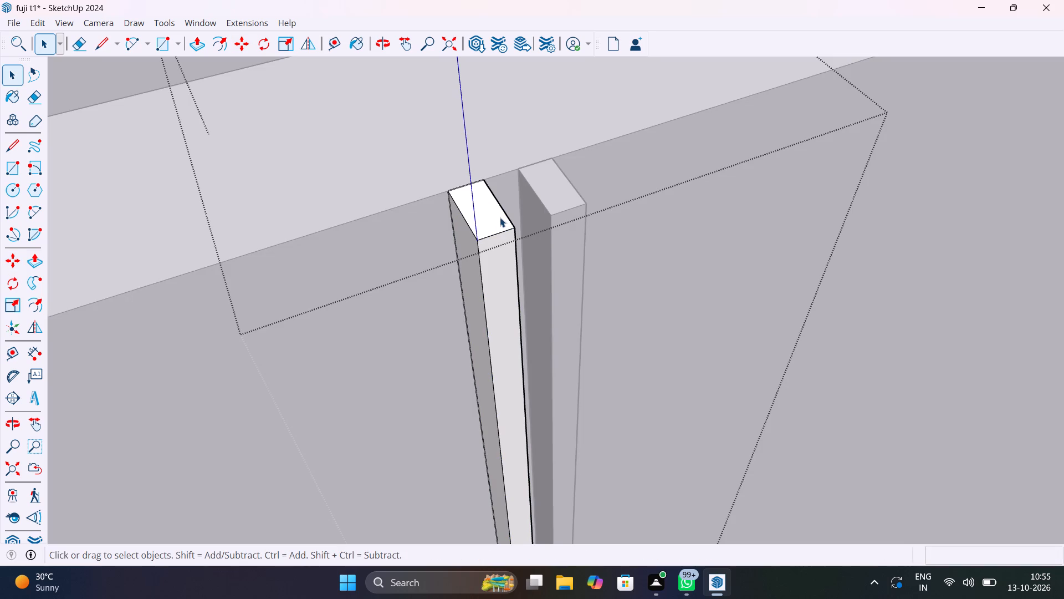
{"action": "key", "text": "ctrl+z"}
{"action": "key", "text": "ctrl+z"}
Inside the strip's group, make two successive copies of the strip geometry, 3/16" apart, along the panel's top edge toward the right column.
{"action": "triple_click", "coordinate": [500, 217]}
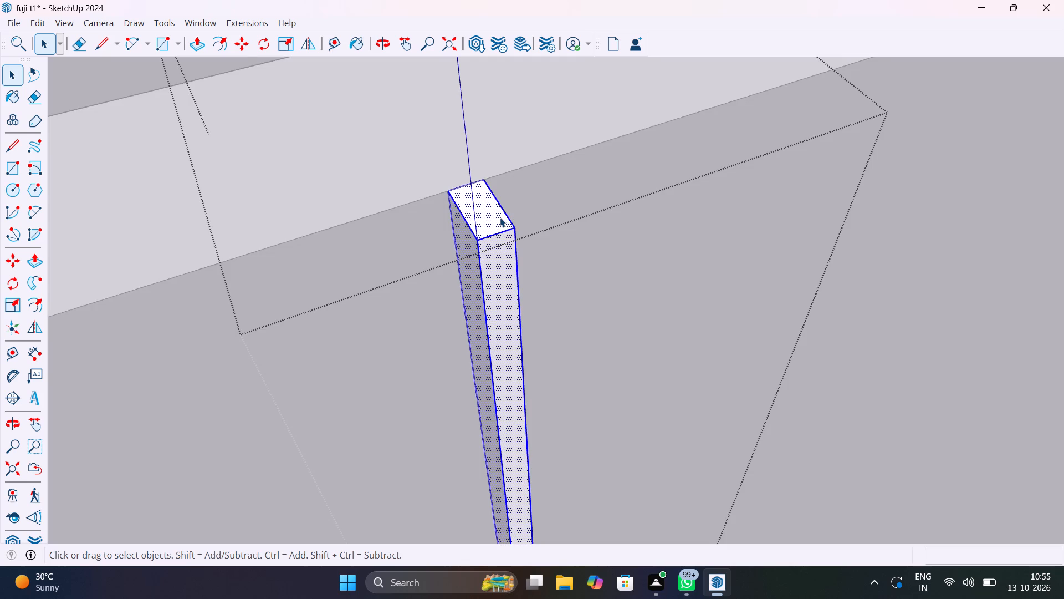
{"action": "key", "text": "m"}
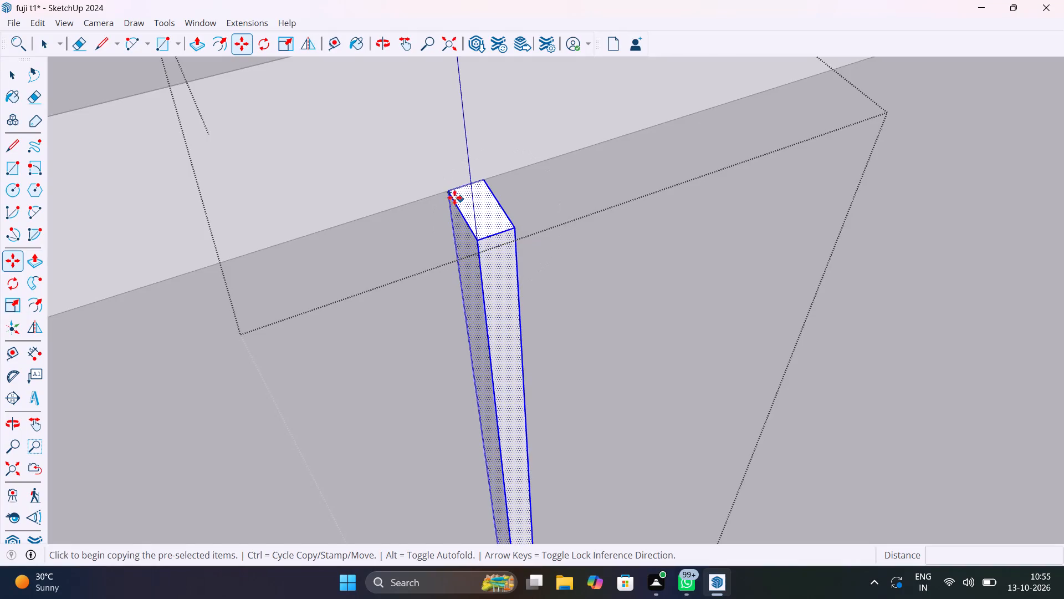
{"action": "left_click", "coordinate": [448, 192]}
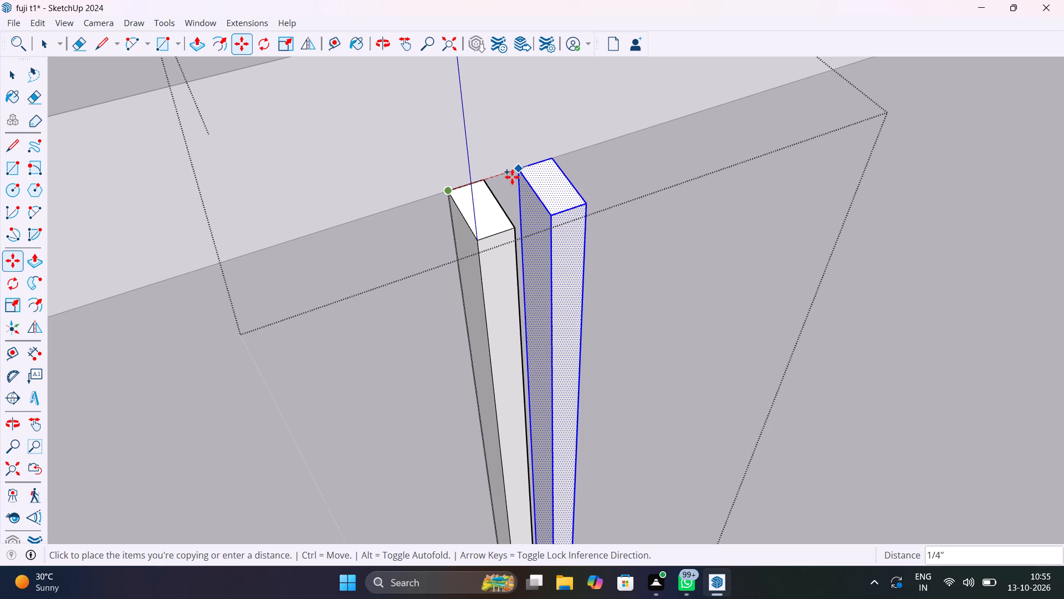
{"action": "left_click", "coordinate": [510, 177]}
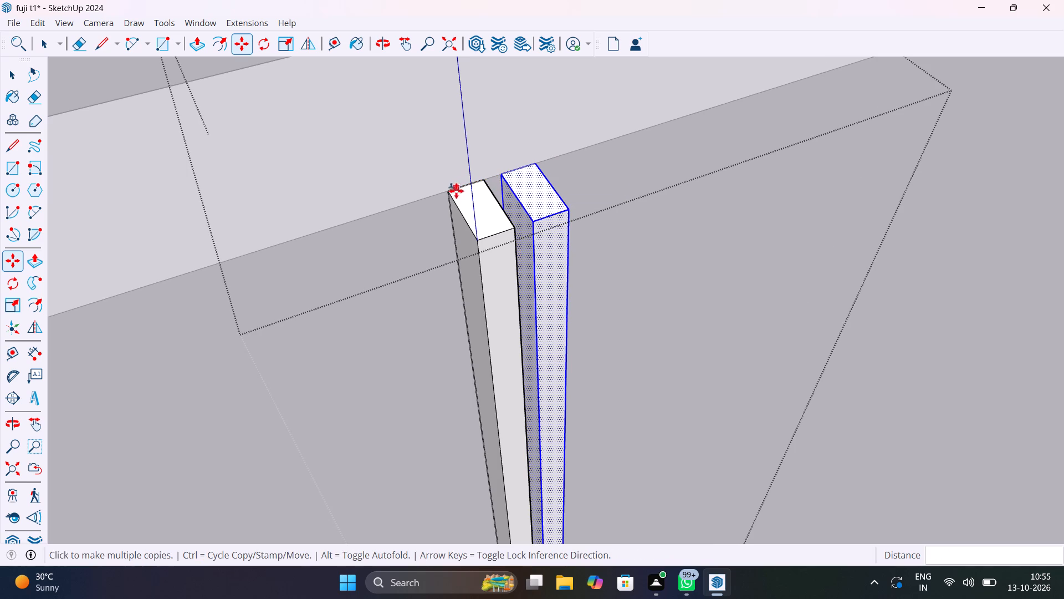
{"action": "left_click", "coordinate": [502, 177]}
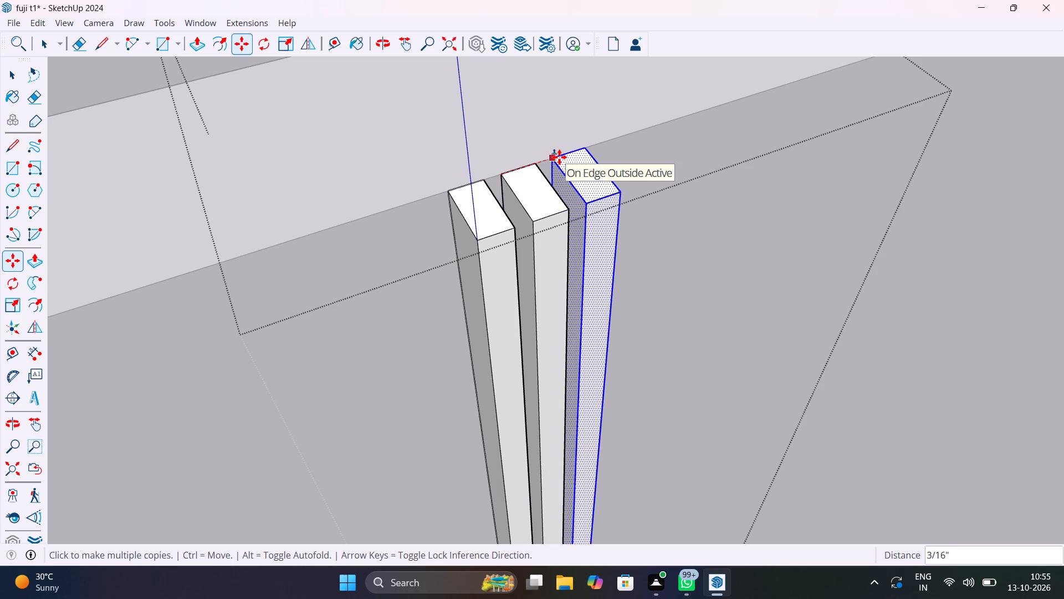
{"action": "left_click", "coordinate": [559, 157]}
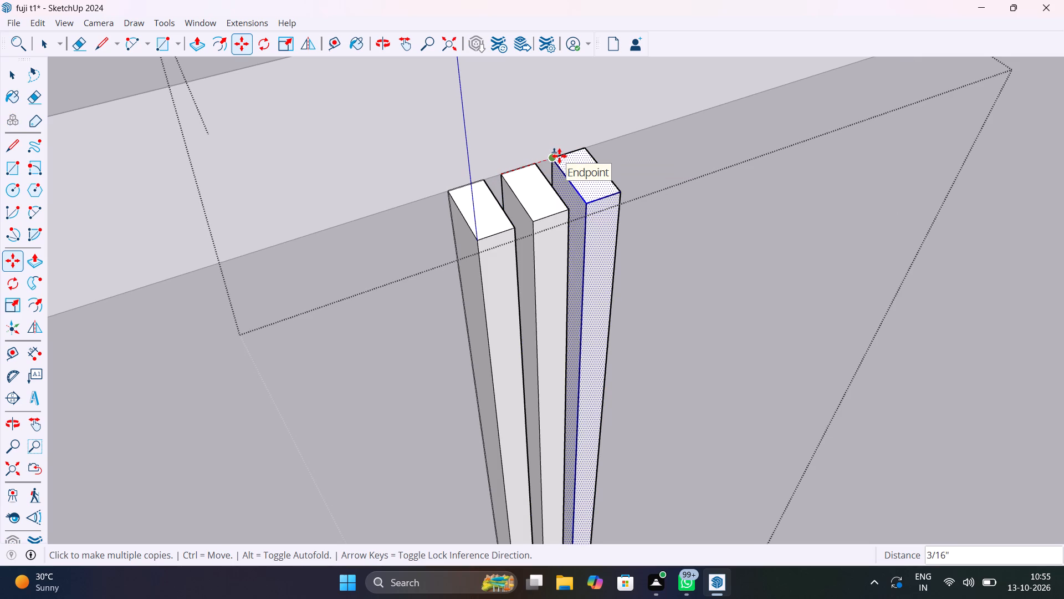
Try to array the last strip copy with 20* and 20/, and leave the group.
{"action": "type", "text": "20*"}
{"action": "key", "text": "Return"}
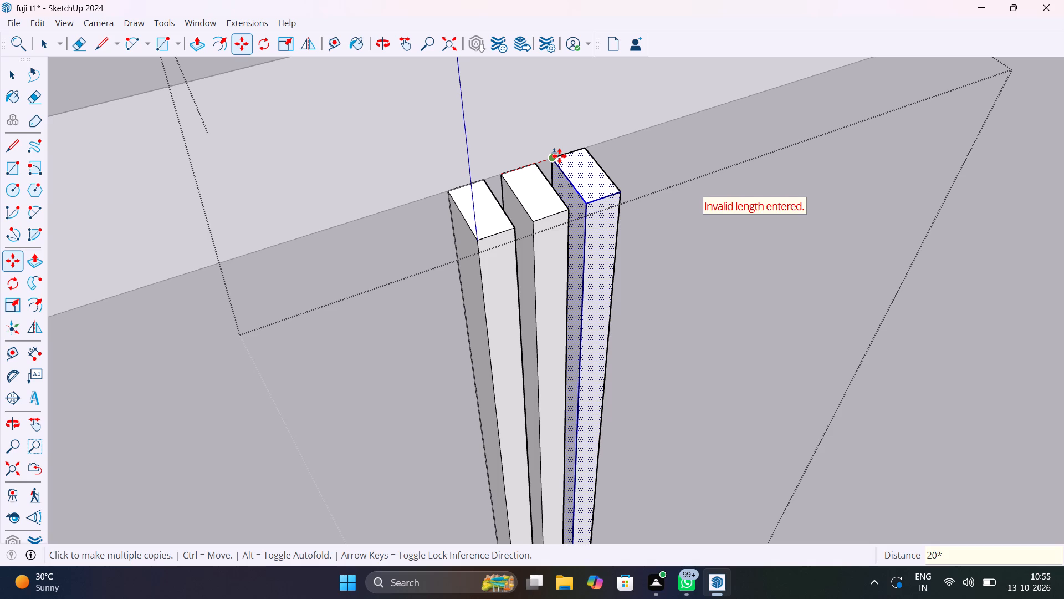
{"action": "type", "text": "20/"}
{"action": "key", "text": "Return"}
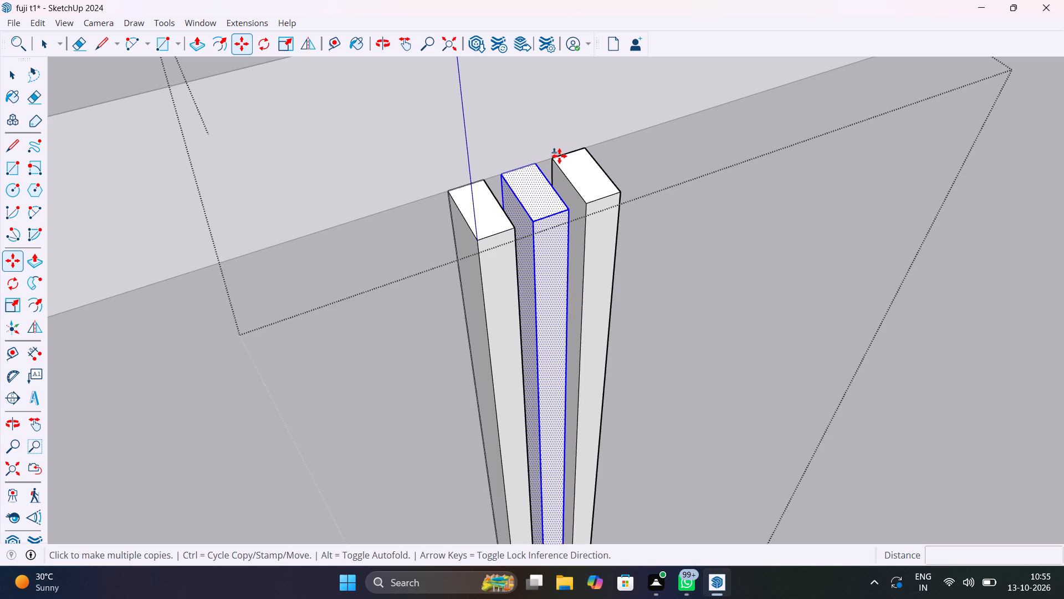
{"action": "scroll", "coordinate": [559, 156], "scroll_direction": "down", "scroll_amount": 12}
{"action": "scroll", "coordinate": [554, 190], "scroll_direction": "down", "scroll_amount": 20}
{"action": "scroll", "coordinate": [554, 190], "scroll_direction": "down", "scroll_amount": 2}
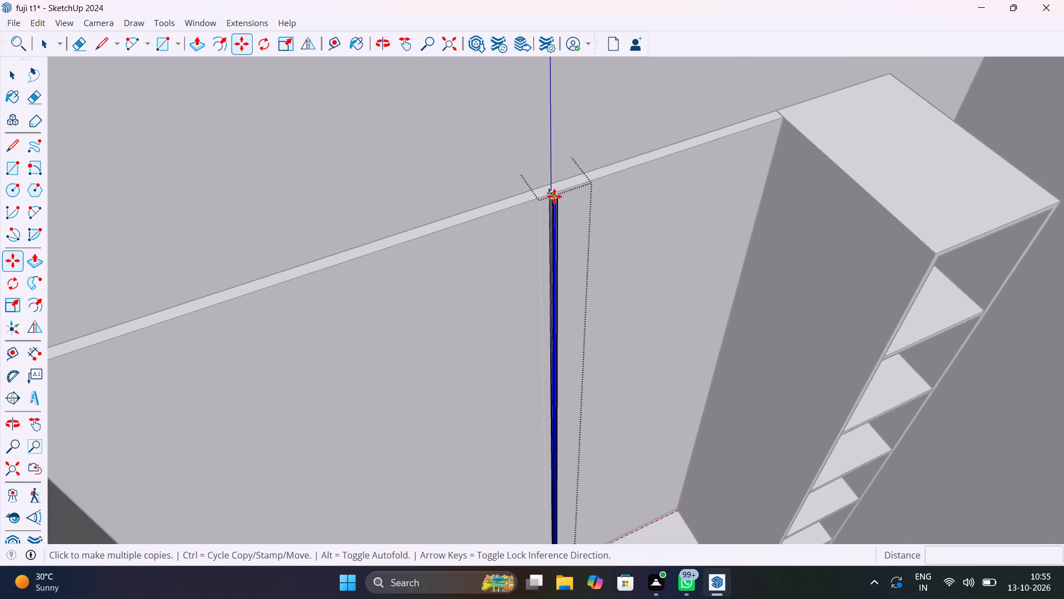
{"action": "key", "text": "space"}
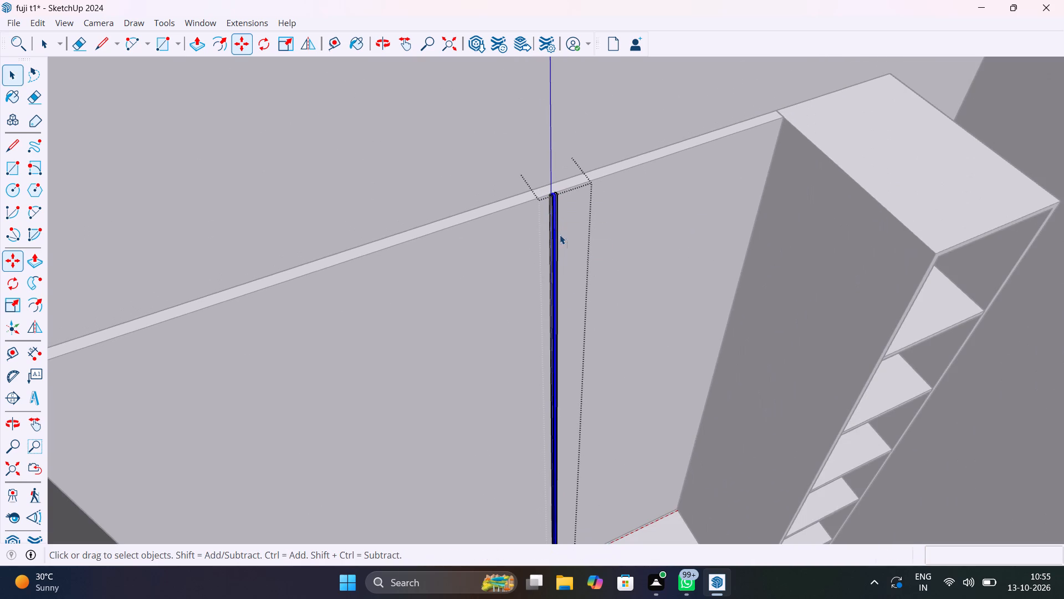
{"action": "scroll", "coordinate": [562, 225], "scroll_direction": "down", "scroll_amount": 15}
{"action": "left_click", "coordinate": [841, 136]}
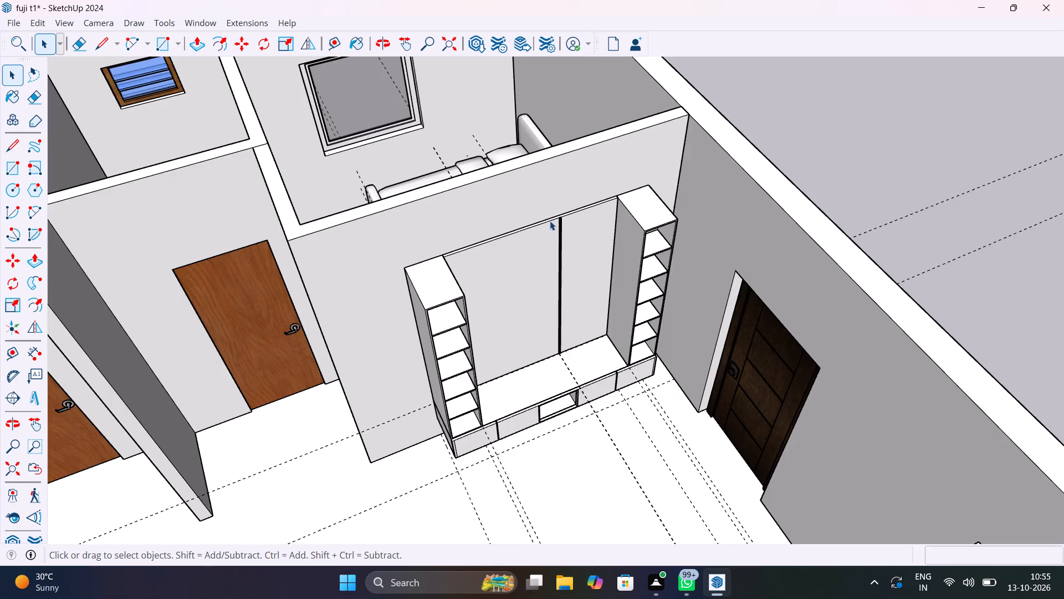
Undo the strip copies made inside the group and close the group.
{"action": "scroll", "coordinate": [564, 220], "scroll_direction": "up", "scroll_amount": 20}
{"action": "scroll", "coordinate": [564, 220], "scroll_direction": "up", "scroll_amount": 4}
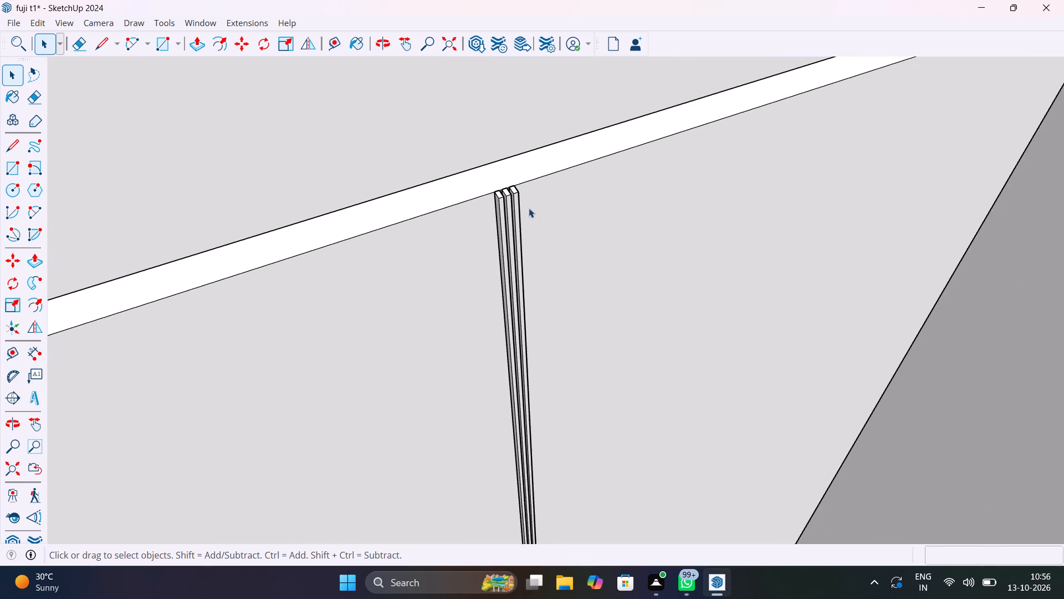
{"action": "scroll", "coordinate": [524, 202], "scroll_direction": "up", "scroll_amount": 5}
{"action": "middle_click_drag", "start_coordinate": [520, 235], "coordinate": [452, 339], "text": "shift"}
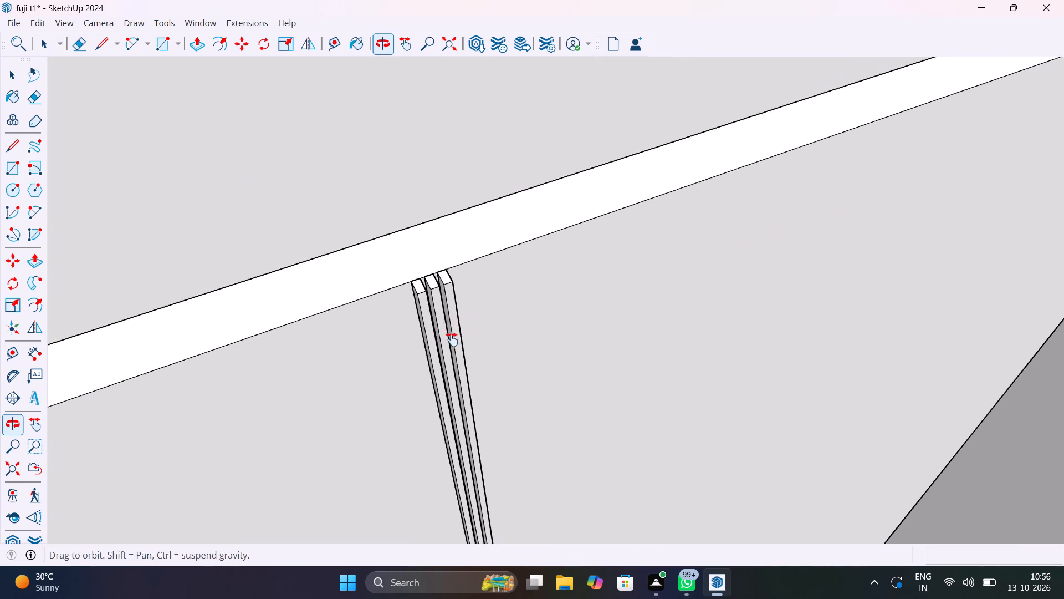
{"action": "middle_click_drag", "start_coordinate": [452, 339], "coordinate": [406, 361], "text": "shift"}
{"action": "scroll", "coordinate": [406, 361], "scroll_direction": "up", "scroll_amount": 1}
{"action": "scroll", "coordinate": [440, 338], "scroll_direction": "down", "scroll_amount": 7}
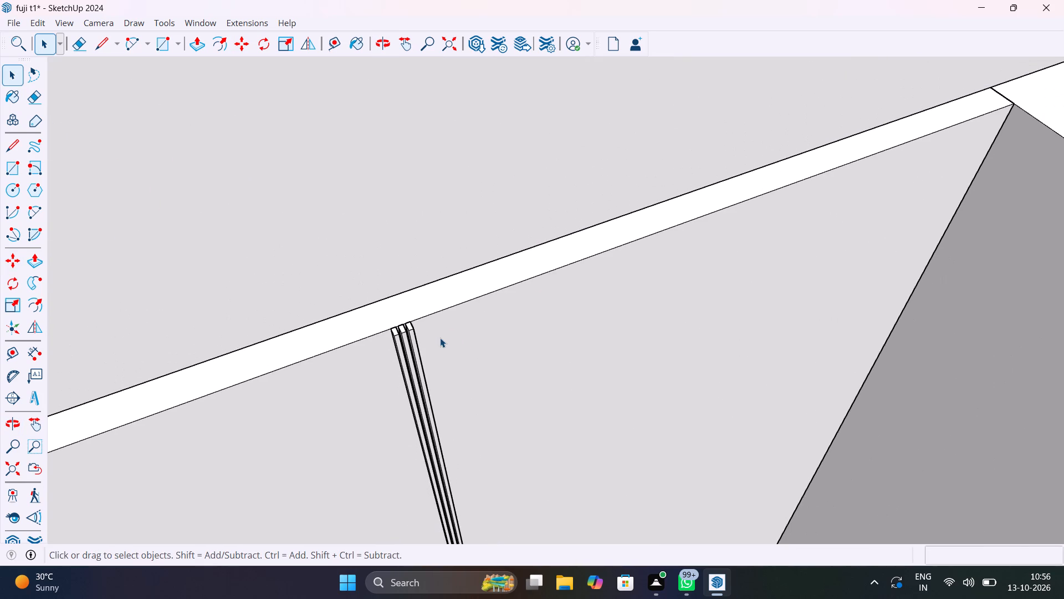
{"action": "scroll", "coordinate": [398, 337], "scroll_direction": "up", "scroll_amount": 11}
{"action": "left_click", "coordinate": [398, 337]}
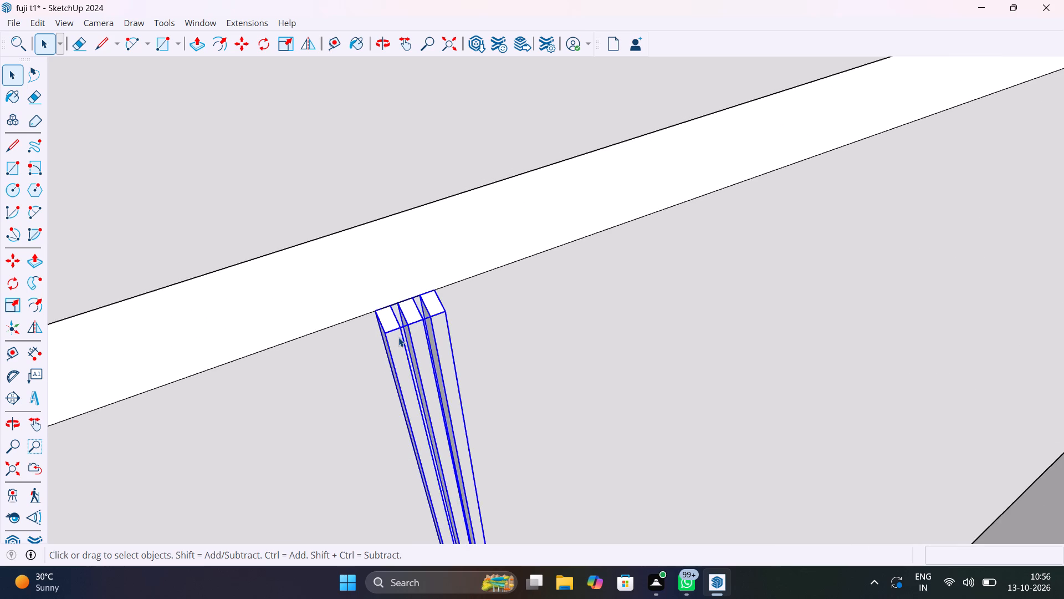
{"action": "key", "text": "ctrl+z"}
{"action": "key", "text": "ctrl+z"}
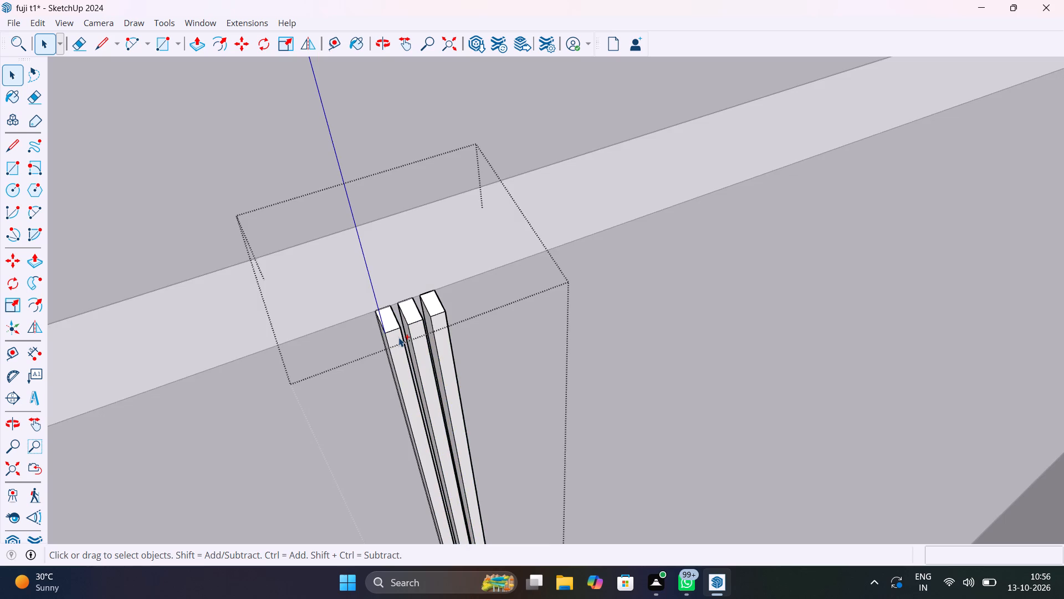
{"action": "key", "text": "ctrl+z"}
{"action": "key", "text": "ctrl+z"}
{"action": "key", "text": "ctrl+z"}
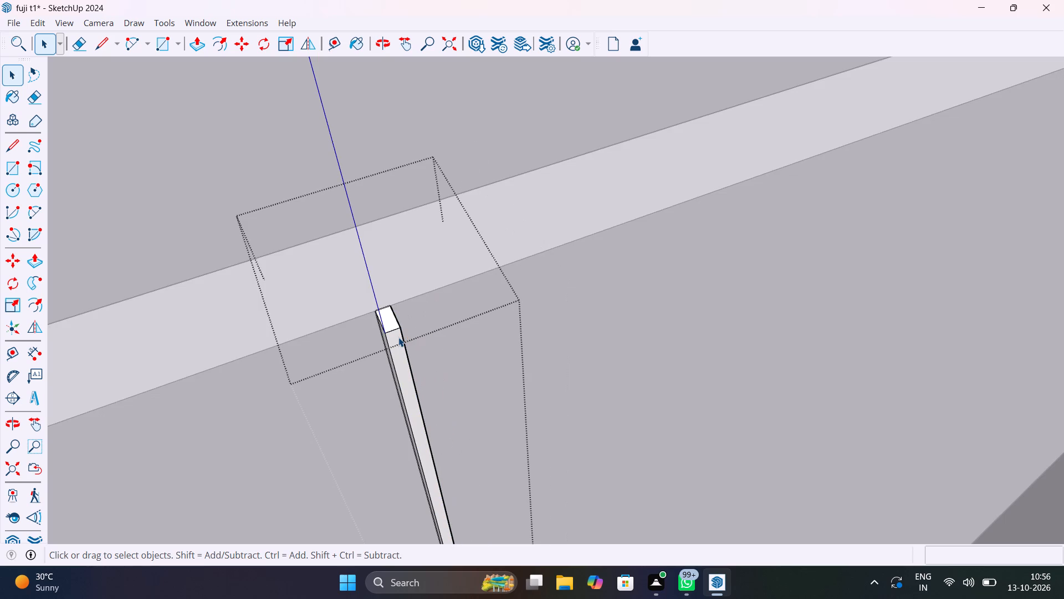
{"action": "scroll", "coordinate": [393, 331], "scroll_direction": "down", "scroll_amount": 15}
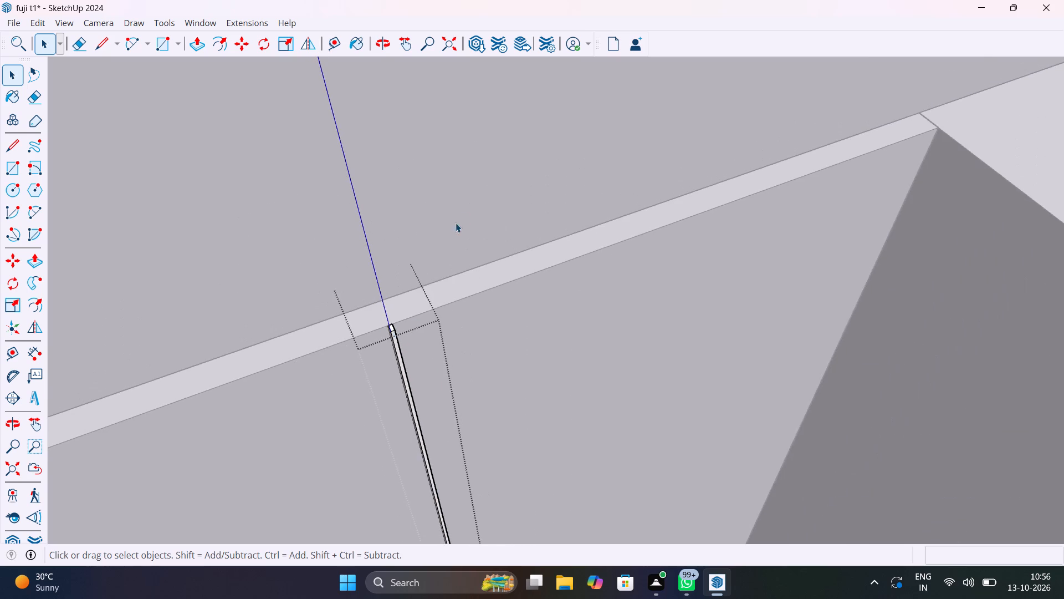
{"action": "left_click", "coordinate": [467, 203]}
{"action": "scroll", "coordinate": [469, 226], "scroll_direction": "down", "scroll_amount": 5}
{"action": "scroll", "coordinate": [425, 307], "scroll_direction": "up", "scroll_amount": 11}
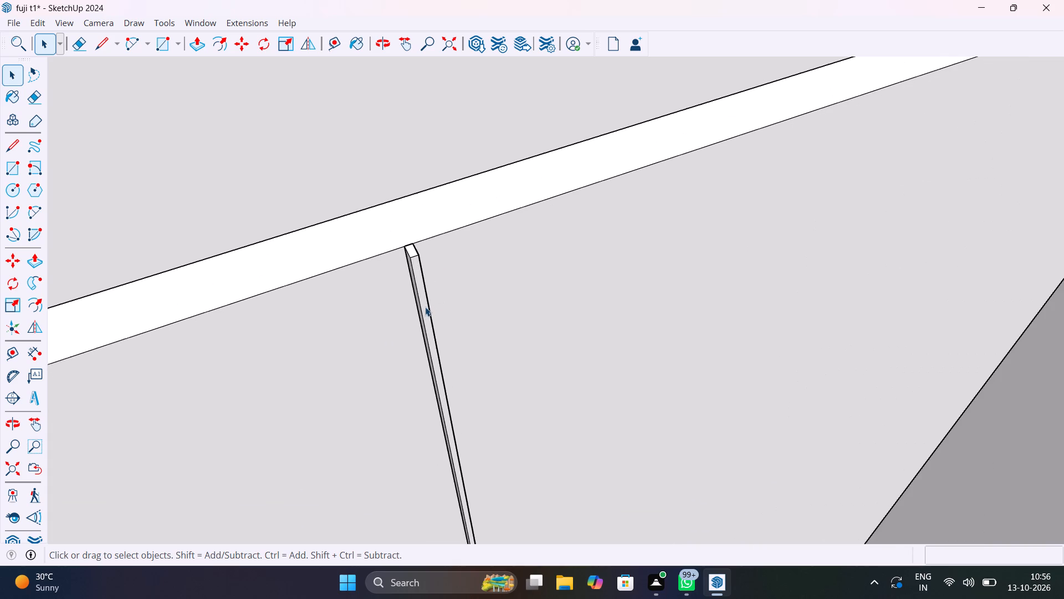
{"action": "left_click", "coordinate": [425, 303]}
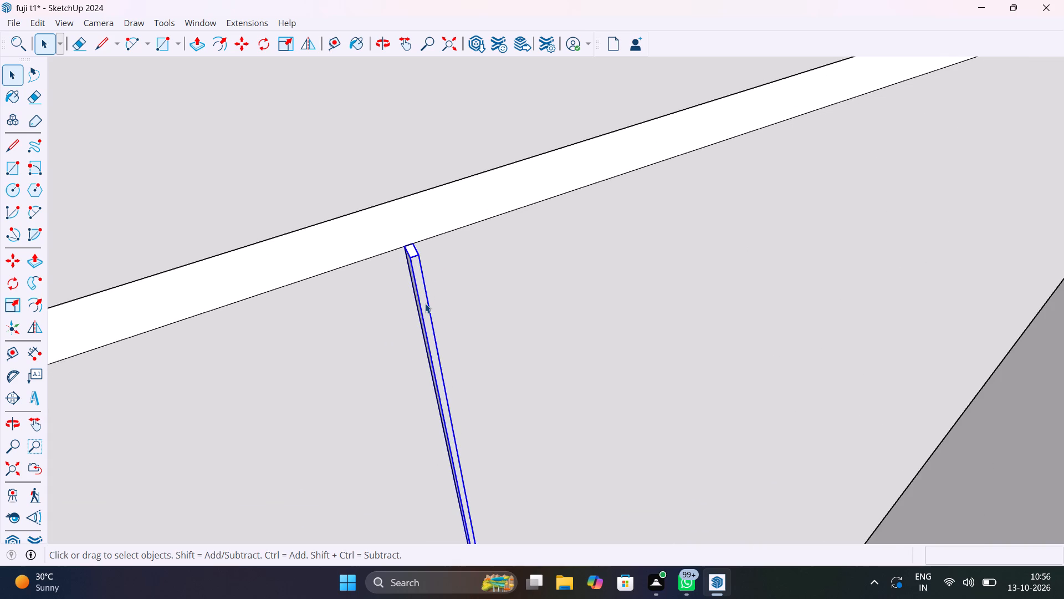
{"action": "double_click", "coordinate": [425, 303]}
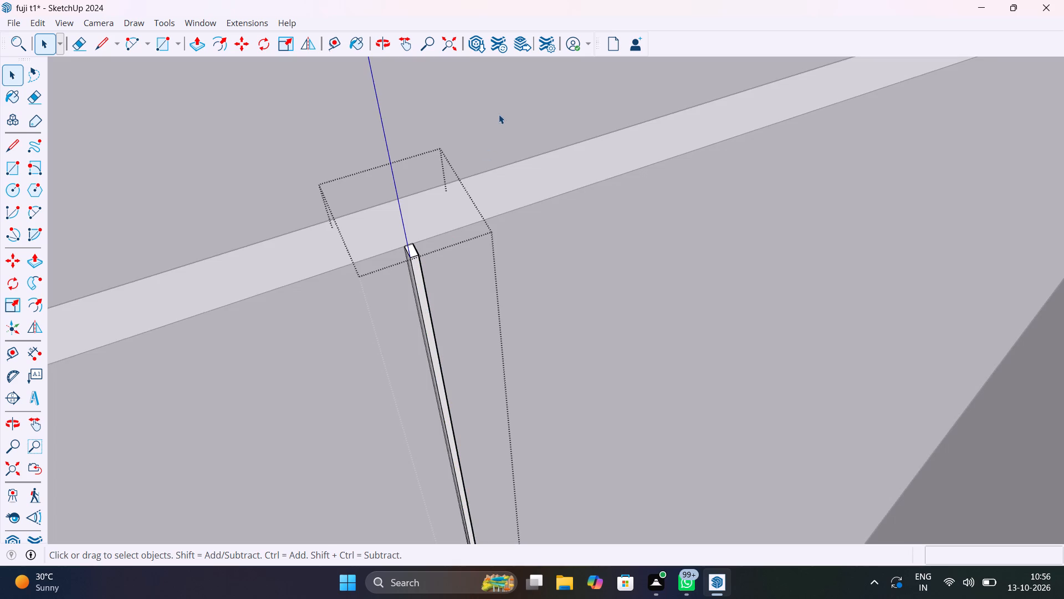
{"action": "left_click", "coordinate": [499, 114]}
Copy the strip group 1' 8 15/16" along the back panel's top edge to the corner at the right column.
{"action": "left_click", "coordinate": [421, 281]}
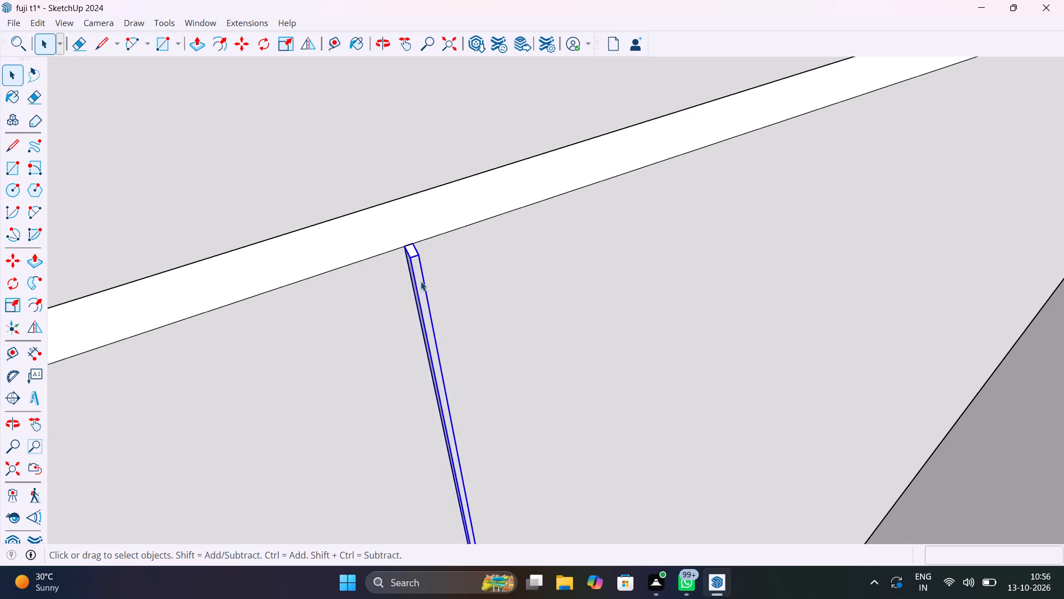
{"action": "key", "text": "m"}
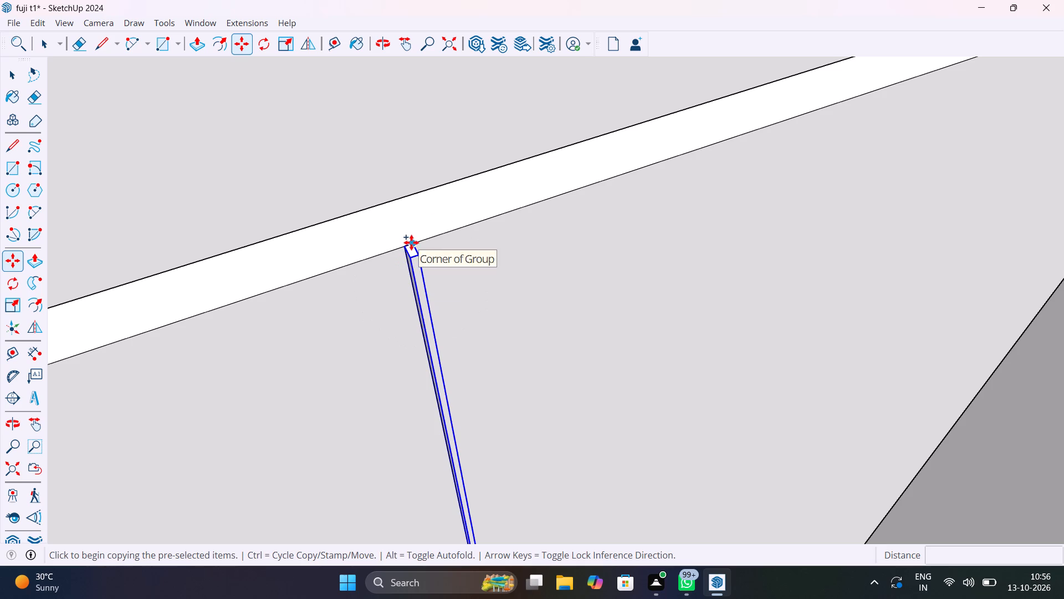
{"action": "left_click", "coordinate": [411, 242]}
{"action": "scroll", "coordinate": [490, 242], "scroll_direction": "down", "scroll_amount": 15}
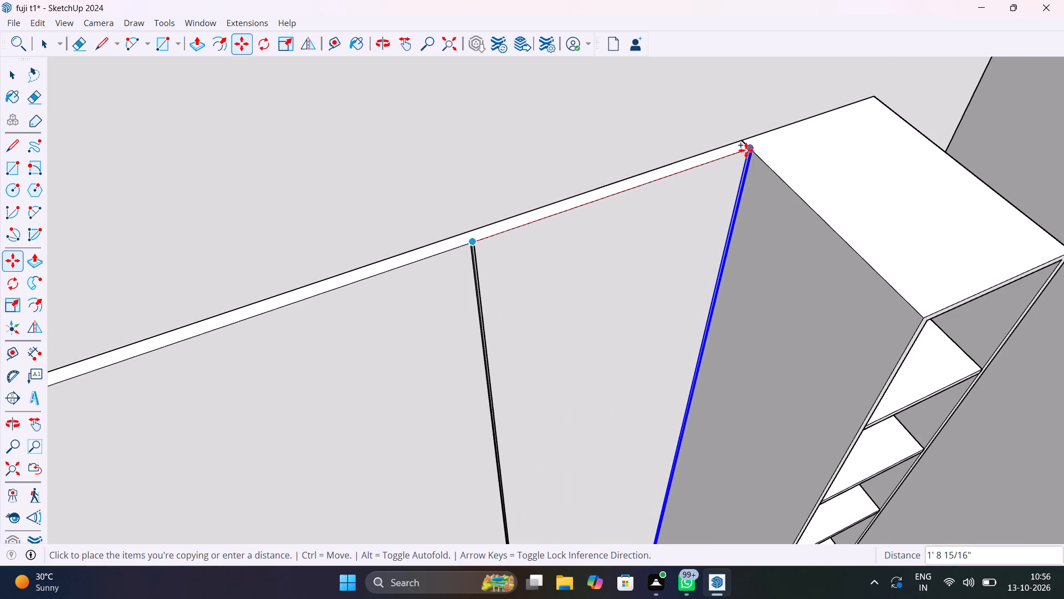
{"action": "scroll", "coordinate": [746, 150], "scroll_direction": "up", "scroll_amount": 20}
{"action": "scroll", "coordinate": [746, 150], "scroll_direction": "up", "scroll_amount": 5}
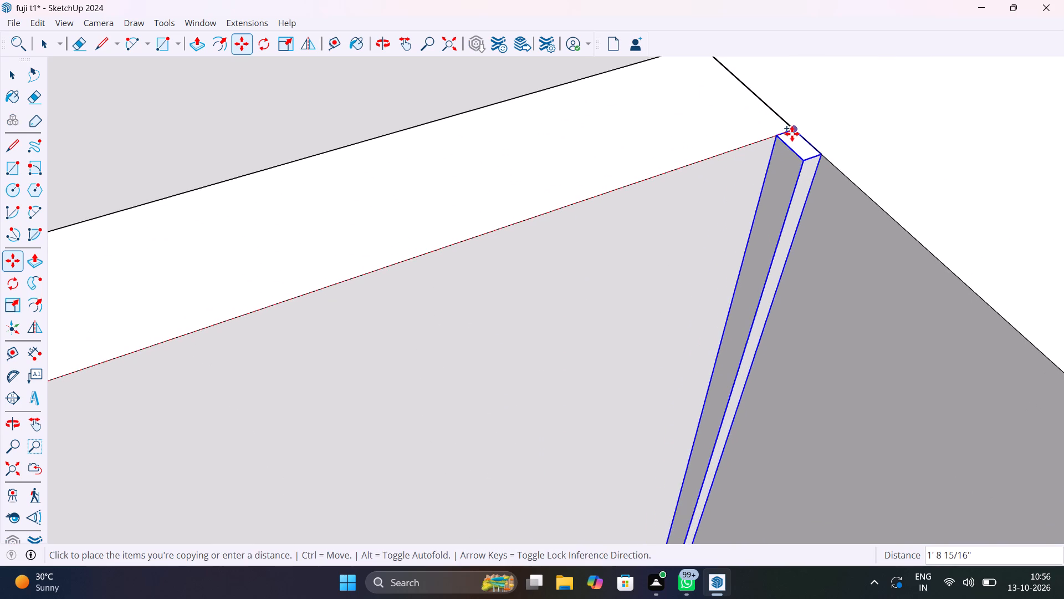
{"action": "left_click", "coordinate": [792, 133]}
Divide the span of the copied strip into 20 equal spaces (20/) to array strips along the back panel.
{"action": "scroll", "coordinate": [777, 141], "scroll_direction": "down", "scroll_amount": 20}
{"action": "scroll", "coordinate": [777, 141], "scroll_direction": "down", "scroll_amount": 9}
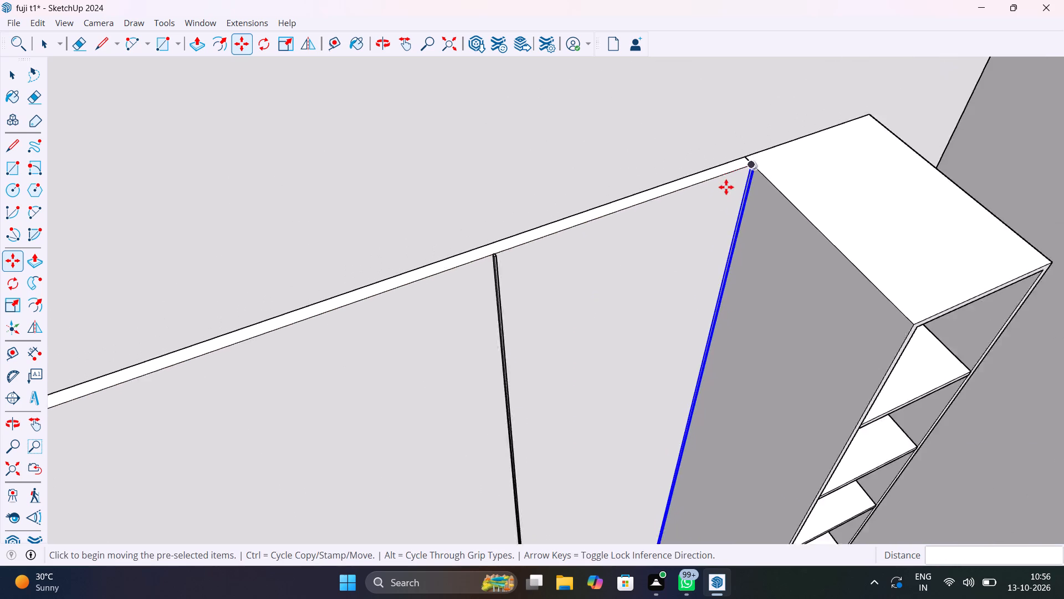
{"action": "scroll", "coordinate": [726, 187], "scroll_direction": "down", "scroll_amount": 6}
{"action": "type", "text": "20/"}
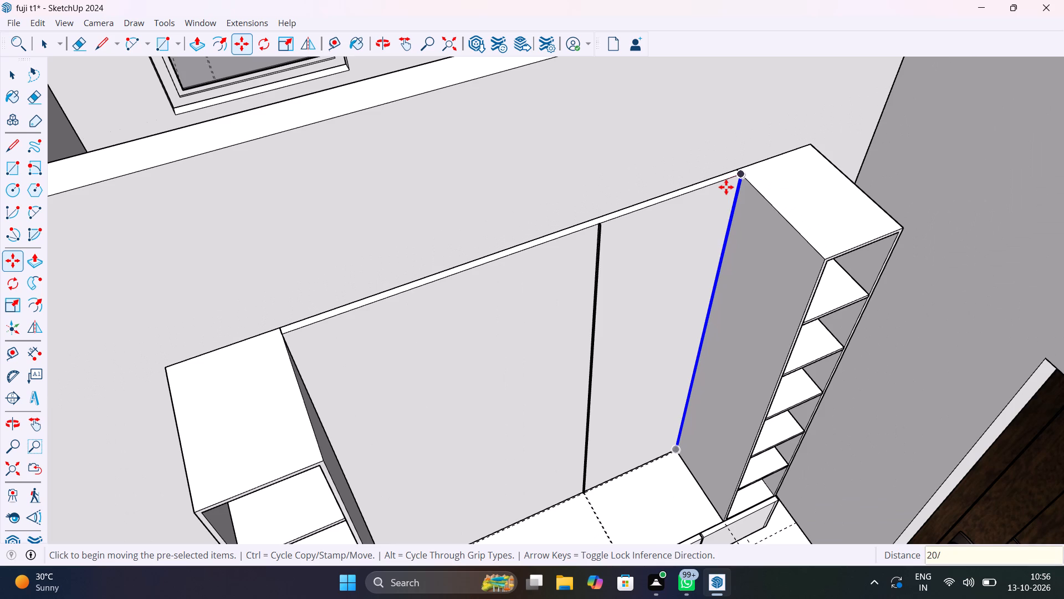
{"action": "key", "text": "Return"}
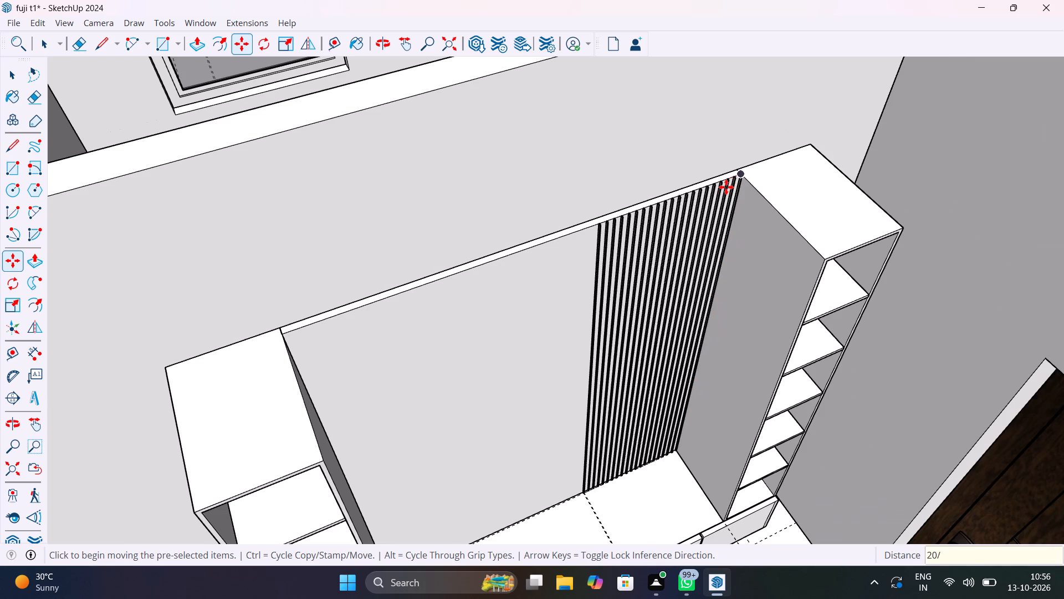
Change the strip array to 25 equal divisions (25/) between the original strip and the right column, and finish the move.
{"action": "middle_click_drag", "start_coordinate": [635, 293], "coordinate": [584, 225]}
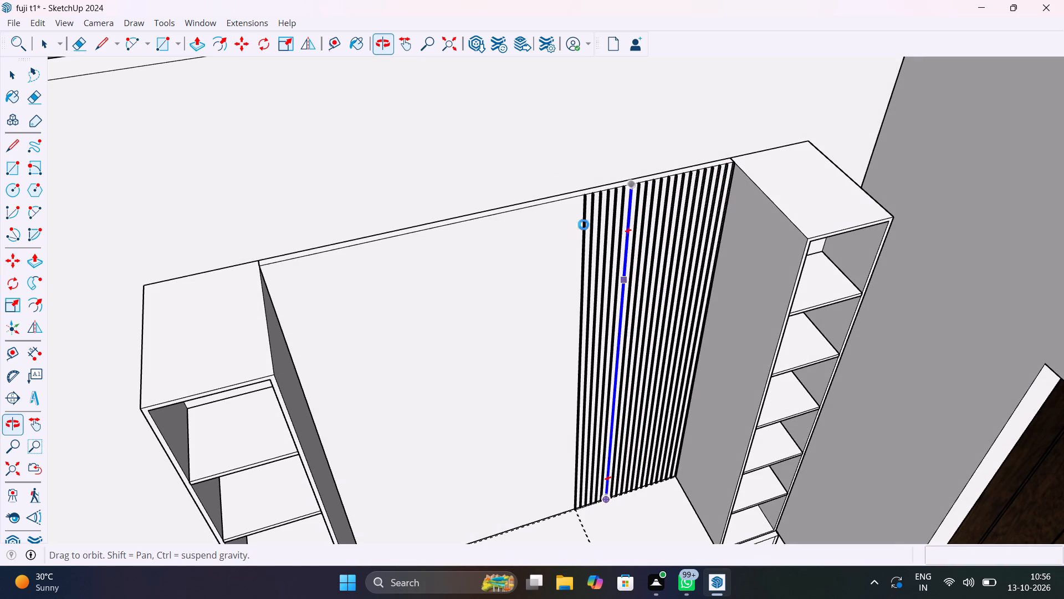
{"action": "middle_click_drag", "start_coordinate": [584, 225], "coordinate": [525, 151]}
{"action": "type", "text": "25/"}
{"action": "key", "text": "Return"}
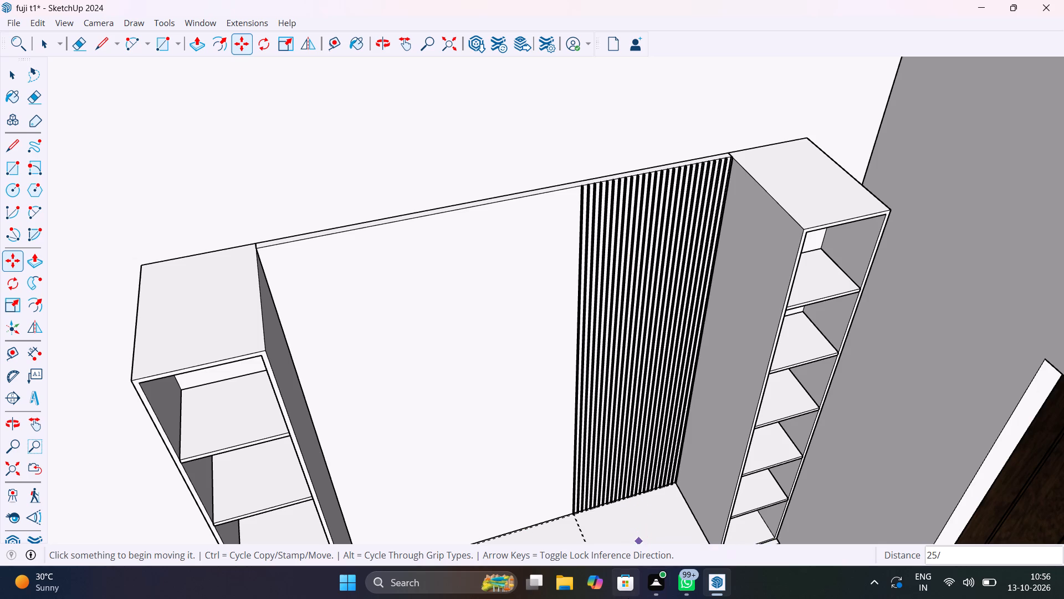
{"action": "key", "text": "space"}
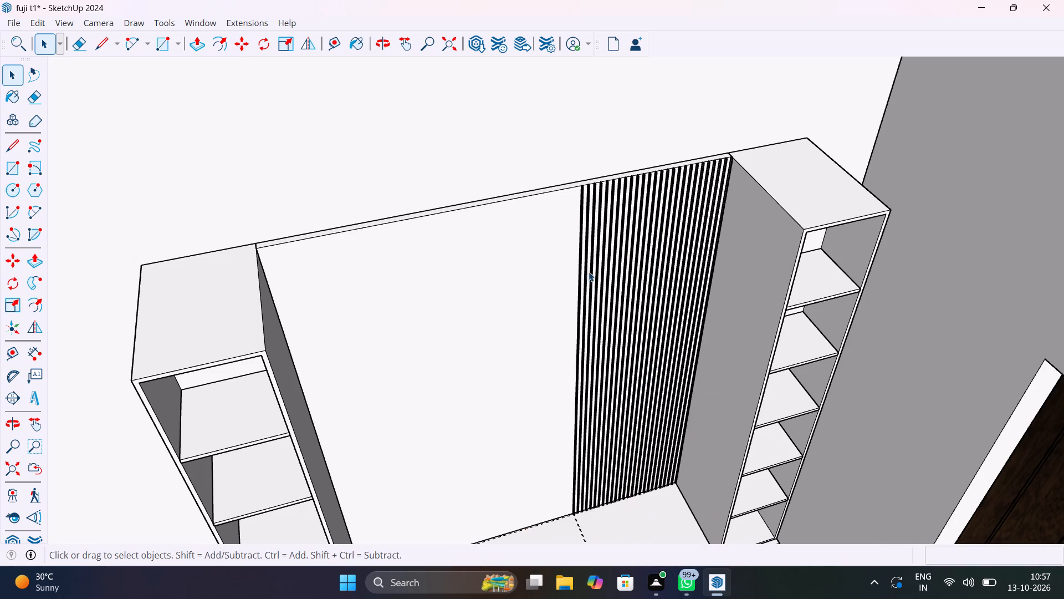
Examine the arrayed strips on the TV unit's back panel from a distance and close up.
{"action": "scroll", "coordinate": [668, 150], "scroll_direction": "down", "scroll_amount": 12}
{"action": "middle_click_drag", "start_coordinate": [667, 184], "coordinate": [570, 129]}
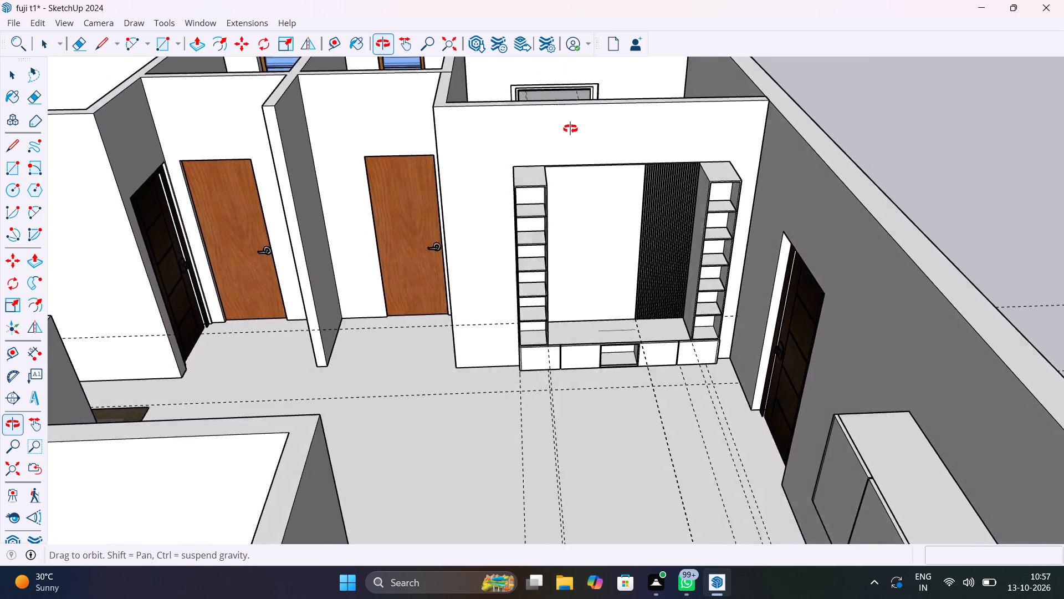
{"action": "middle_click_drag", "start_coordinate": [570, 129], "coordinate": [549, 101]}
{"action": "scroll", "coordinate": [674, 232], "scroll_direction": "up", "scroll_amount": 6}
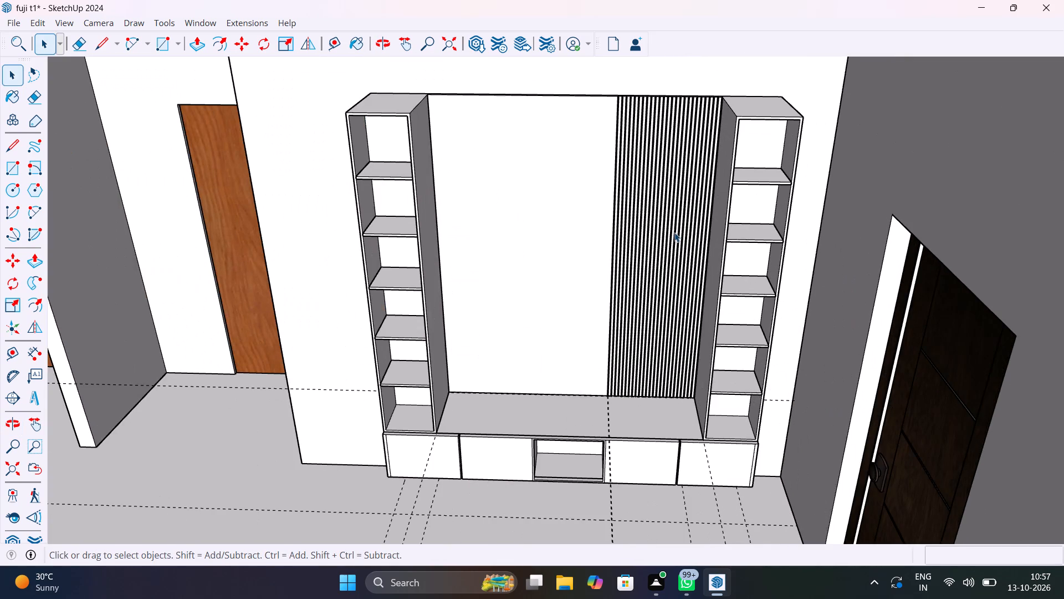
{"action": "middle_click_drag", "start_coordinate": [674, 232], "coordinate": [643, 295], "text": "shift"}
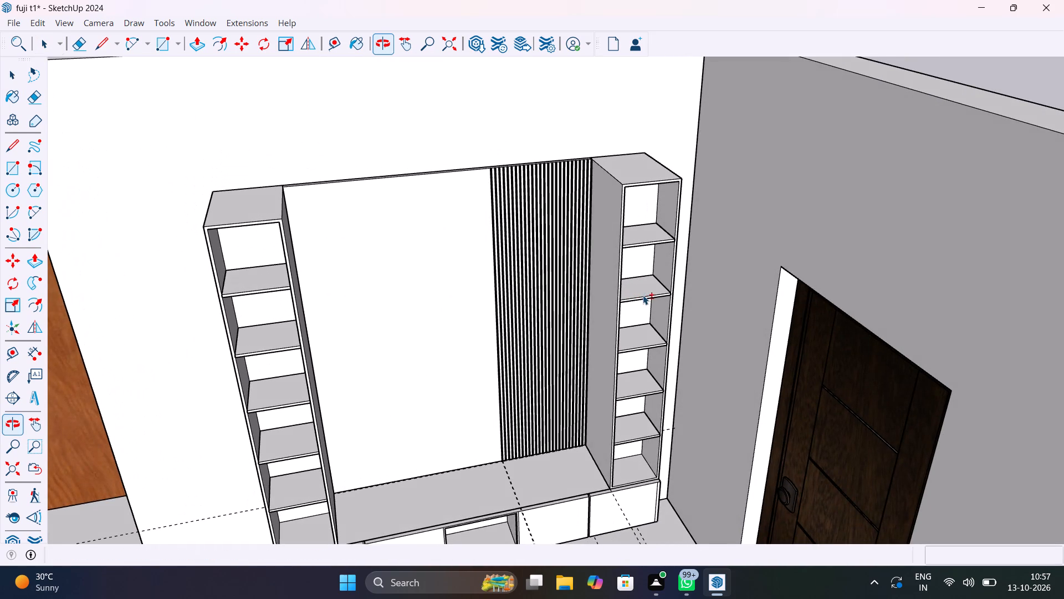
{"action": "scroll", "coordinate": [486, 230], "scroll_direction": "up", "scroll_amount": 5}
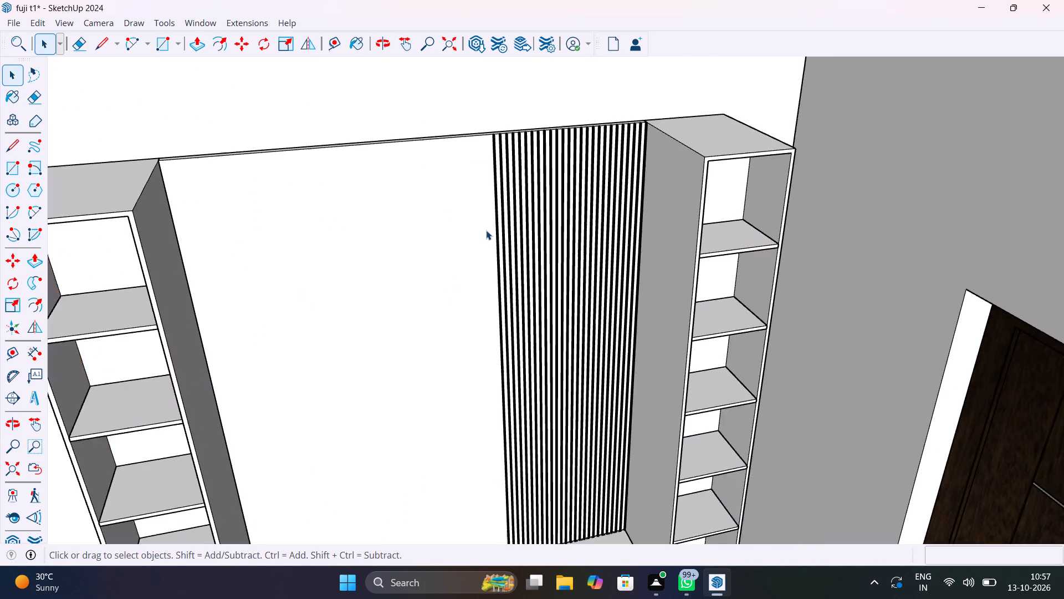
{"action": "scroll", "coordinate": [520, 154], "scroll_direction": "up", "scroll_amount": 9}
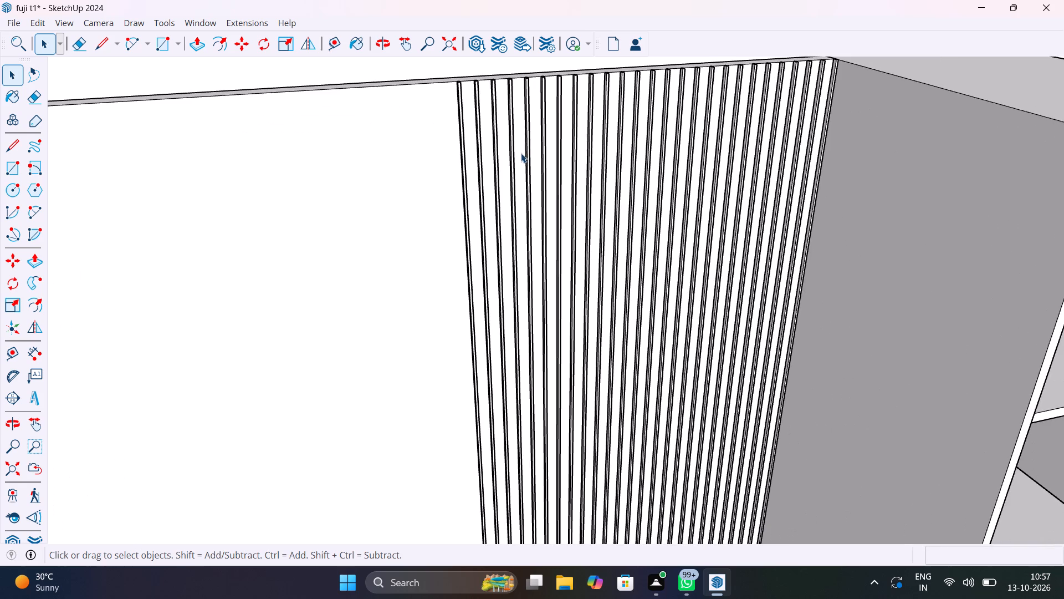
{"action": "middle_click_drag", "start_coordinate": [521, 153], "coordinate": [476, 309], "text": "shift"}
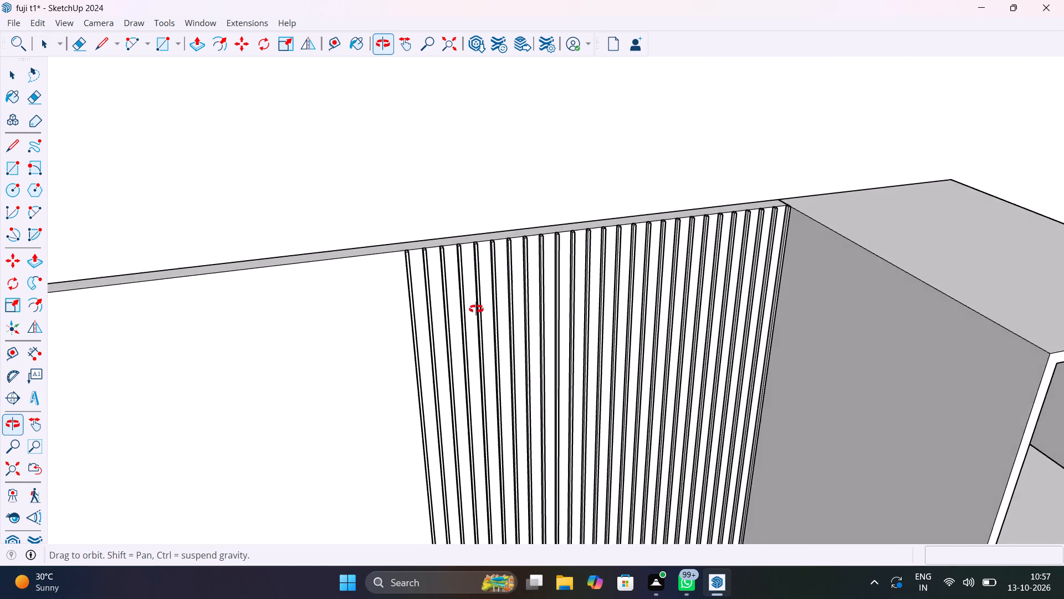
{"action": "middle_click_drag", "start_coordinate": [476, 309], "coordinate": [521, 296], "text": "shift"}
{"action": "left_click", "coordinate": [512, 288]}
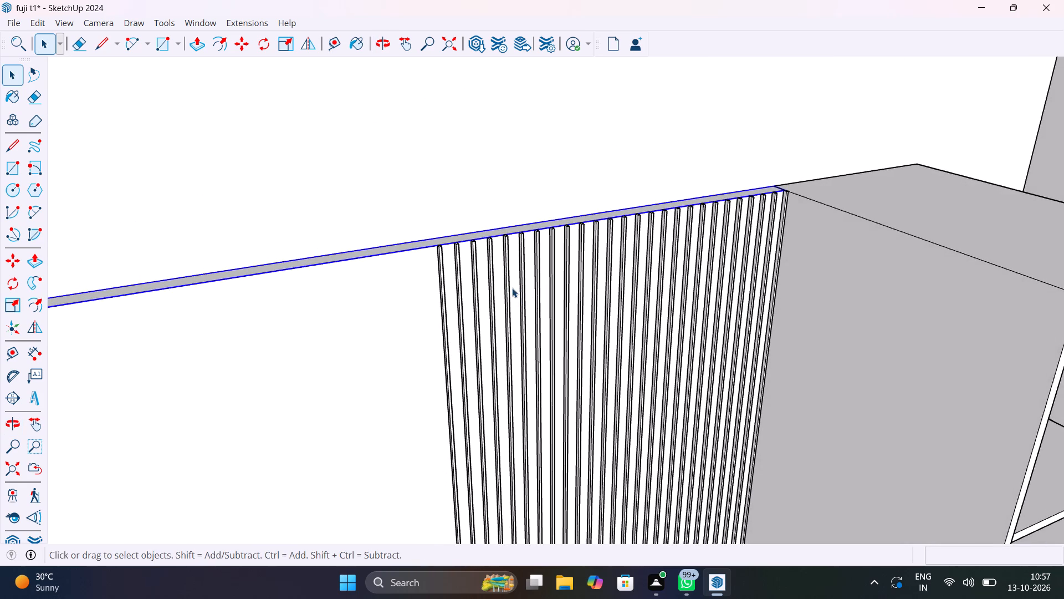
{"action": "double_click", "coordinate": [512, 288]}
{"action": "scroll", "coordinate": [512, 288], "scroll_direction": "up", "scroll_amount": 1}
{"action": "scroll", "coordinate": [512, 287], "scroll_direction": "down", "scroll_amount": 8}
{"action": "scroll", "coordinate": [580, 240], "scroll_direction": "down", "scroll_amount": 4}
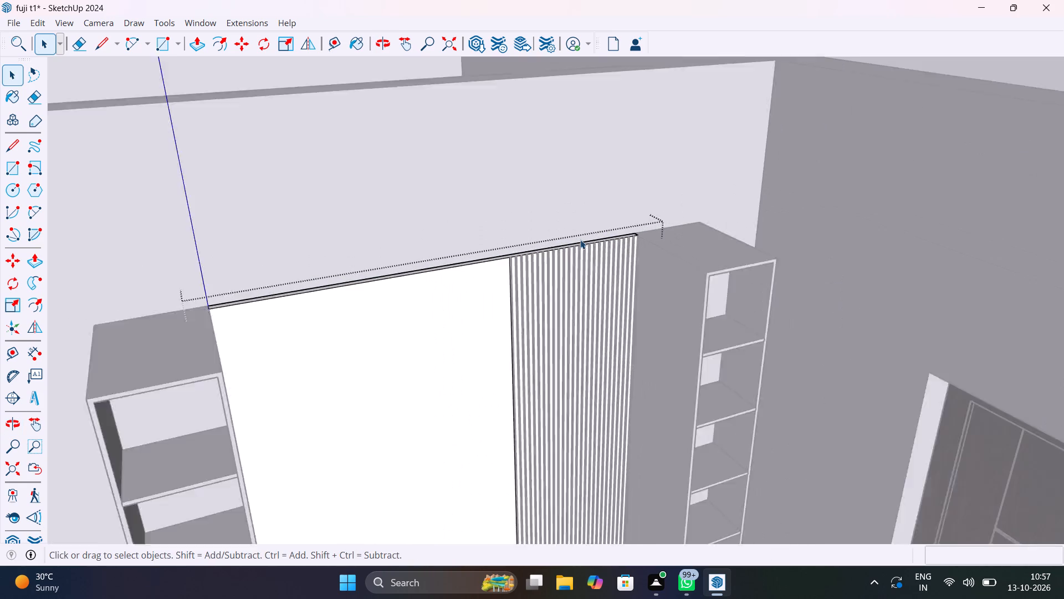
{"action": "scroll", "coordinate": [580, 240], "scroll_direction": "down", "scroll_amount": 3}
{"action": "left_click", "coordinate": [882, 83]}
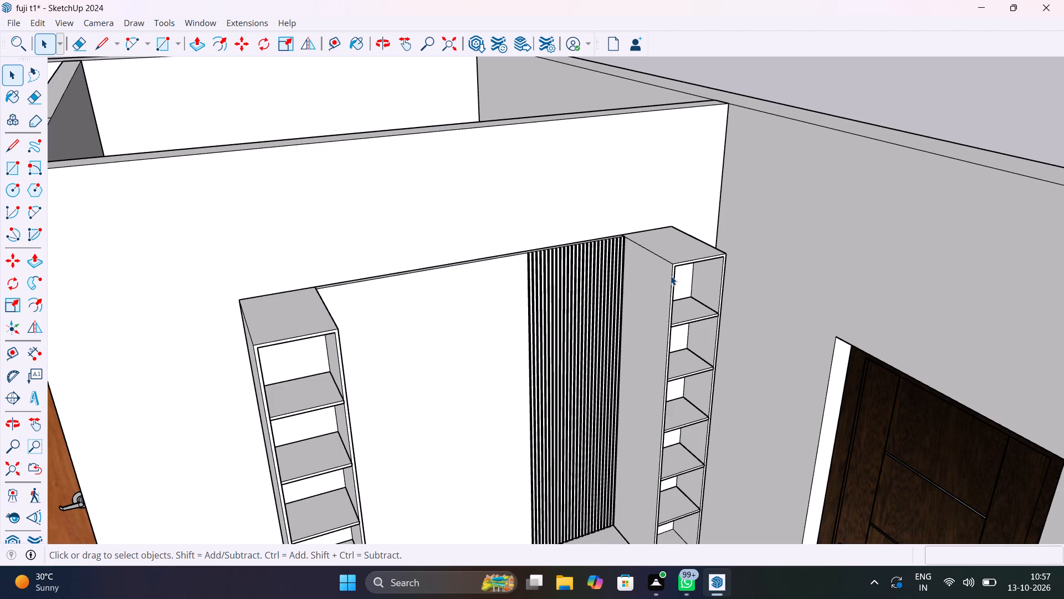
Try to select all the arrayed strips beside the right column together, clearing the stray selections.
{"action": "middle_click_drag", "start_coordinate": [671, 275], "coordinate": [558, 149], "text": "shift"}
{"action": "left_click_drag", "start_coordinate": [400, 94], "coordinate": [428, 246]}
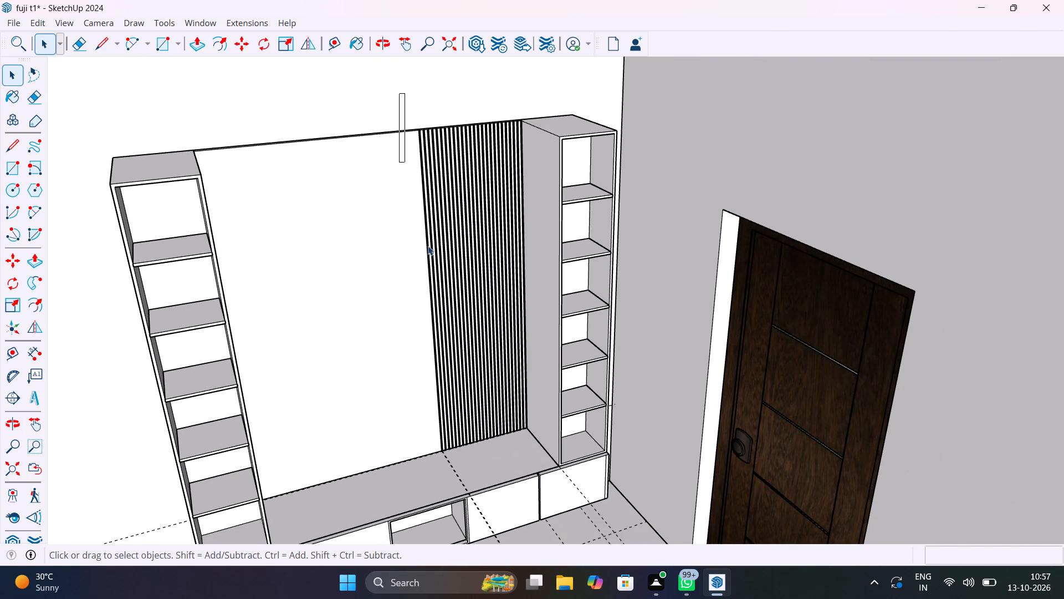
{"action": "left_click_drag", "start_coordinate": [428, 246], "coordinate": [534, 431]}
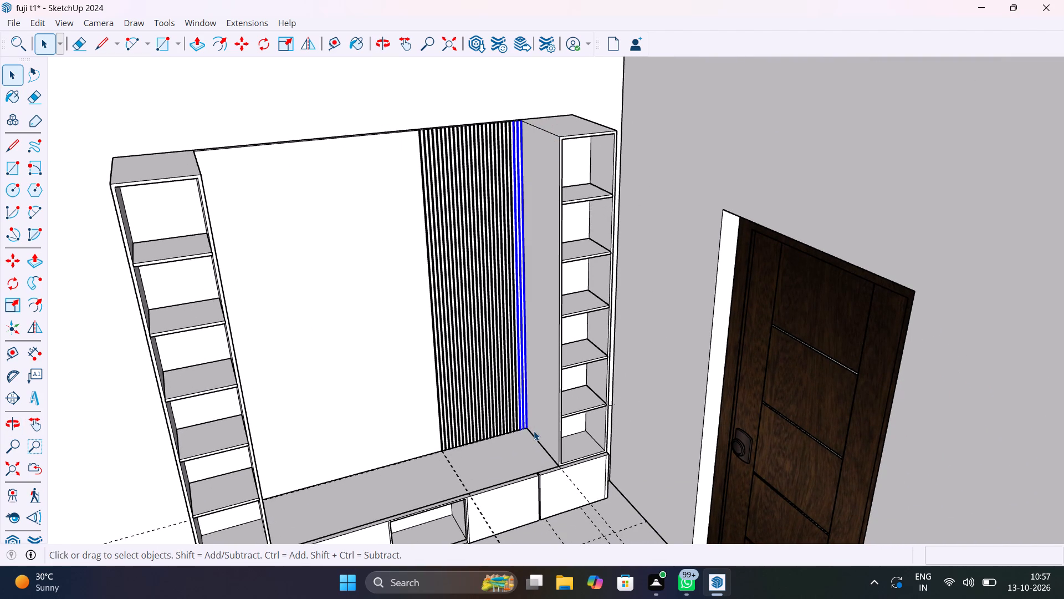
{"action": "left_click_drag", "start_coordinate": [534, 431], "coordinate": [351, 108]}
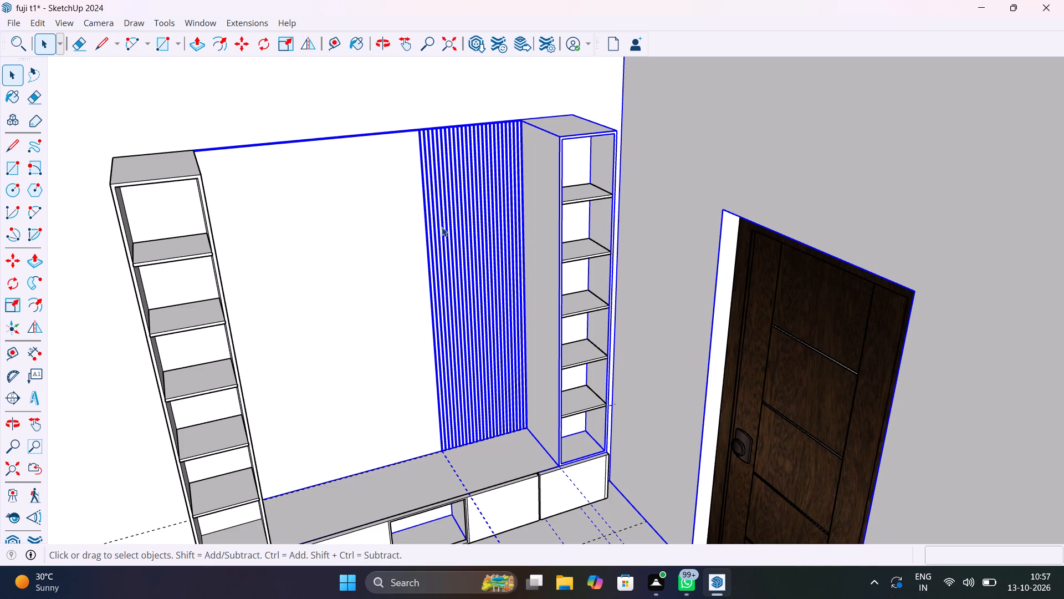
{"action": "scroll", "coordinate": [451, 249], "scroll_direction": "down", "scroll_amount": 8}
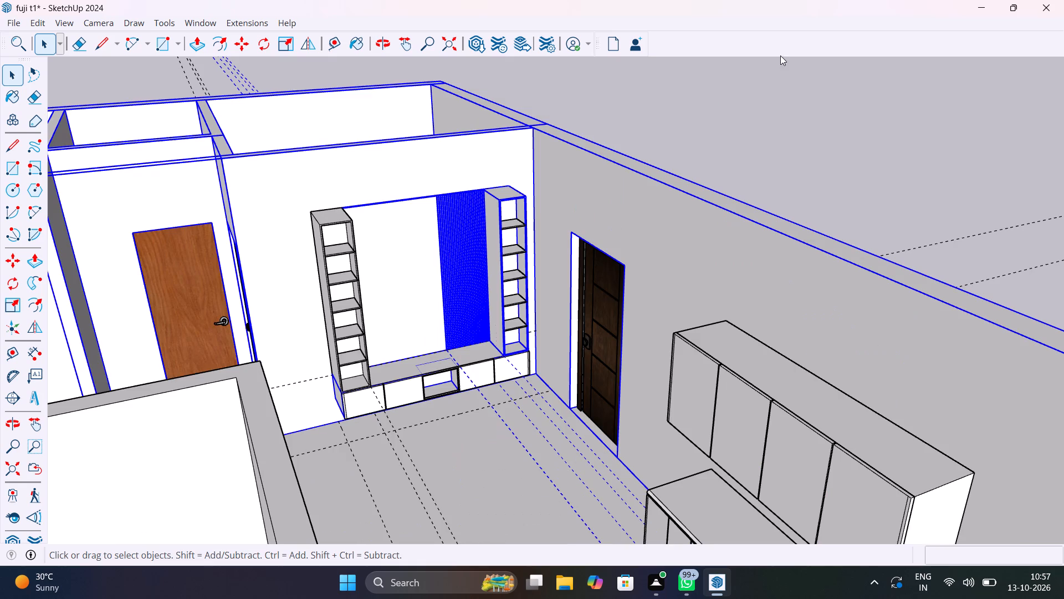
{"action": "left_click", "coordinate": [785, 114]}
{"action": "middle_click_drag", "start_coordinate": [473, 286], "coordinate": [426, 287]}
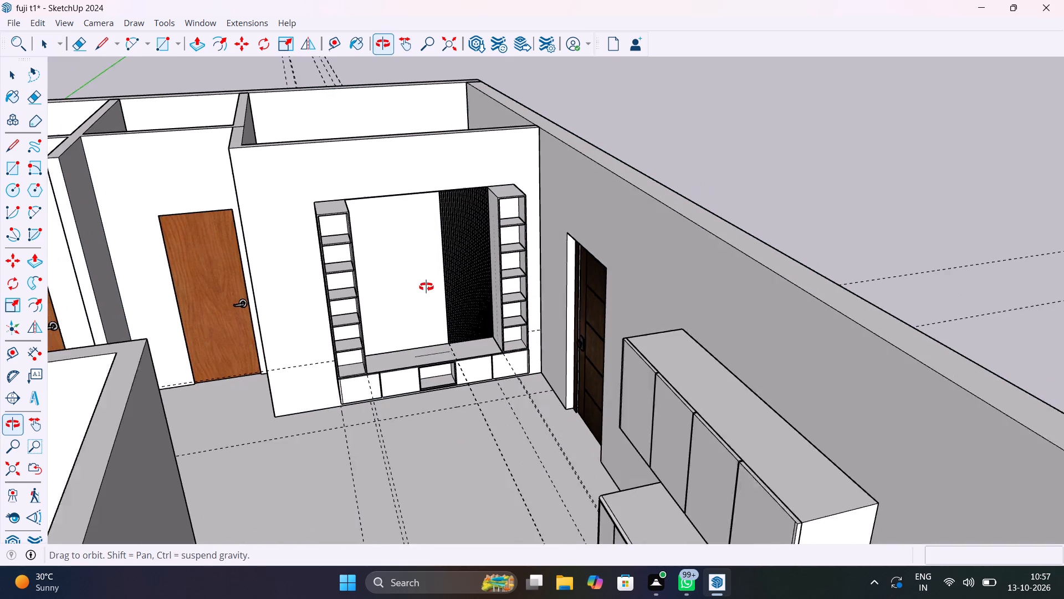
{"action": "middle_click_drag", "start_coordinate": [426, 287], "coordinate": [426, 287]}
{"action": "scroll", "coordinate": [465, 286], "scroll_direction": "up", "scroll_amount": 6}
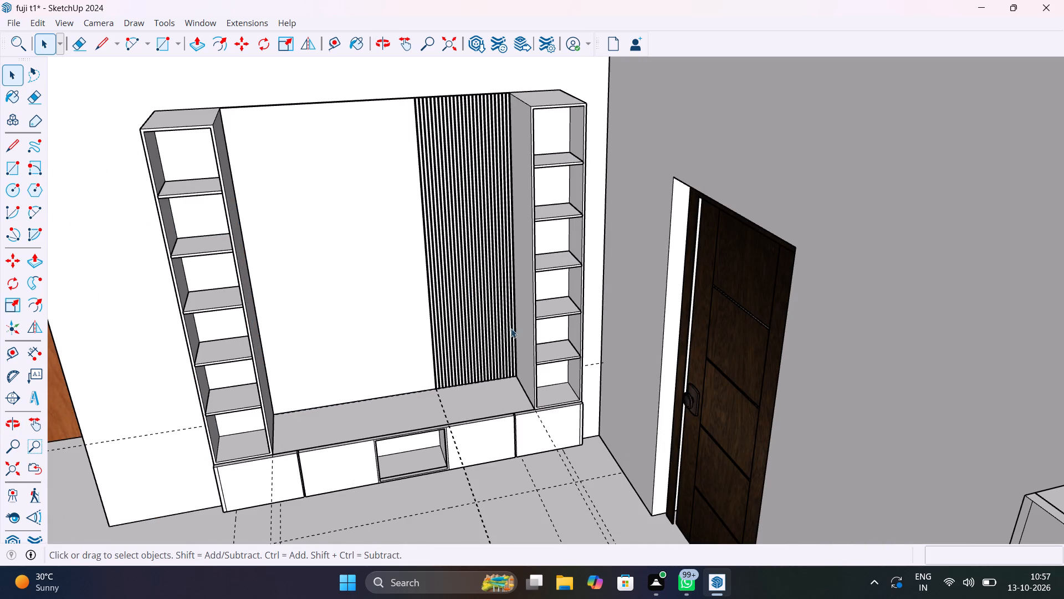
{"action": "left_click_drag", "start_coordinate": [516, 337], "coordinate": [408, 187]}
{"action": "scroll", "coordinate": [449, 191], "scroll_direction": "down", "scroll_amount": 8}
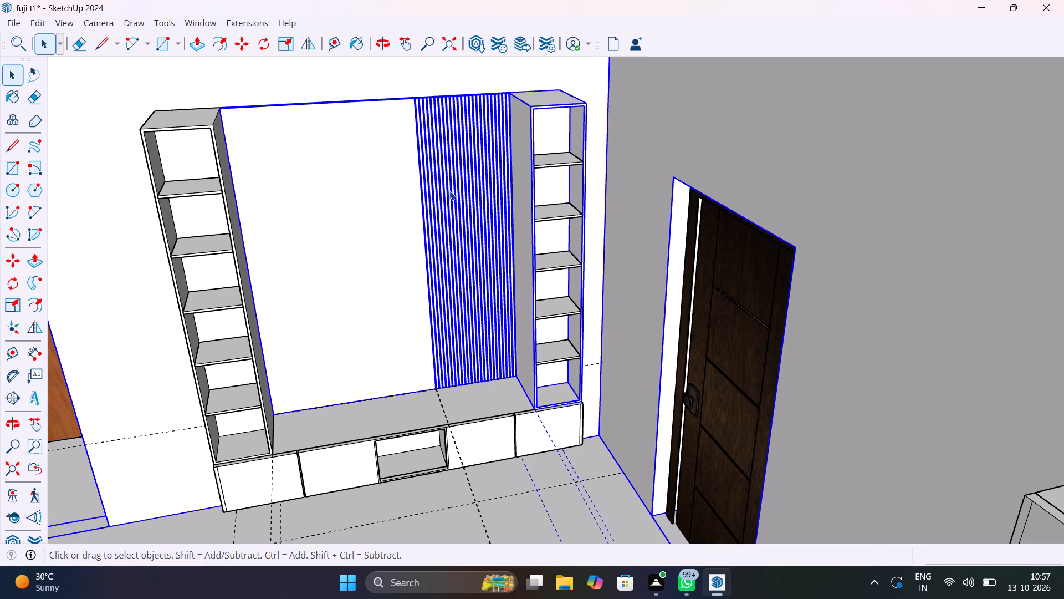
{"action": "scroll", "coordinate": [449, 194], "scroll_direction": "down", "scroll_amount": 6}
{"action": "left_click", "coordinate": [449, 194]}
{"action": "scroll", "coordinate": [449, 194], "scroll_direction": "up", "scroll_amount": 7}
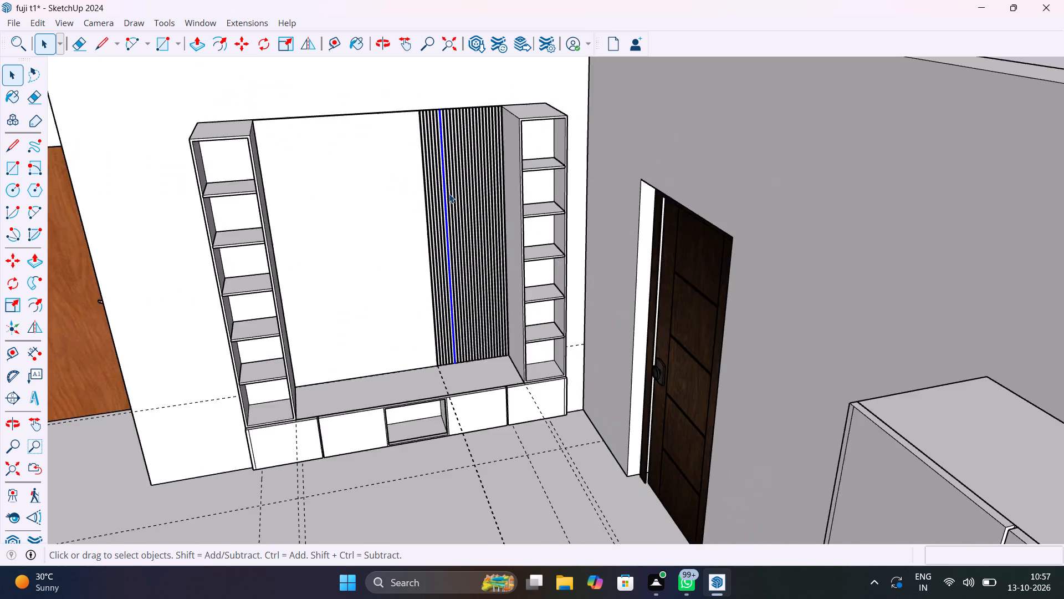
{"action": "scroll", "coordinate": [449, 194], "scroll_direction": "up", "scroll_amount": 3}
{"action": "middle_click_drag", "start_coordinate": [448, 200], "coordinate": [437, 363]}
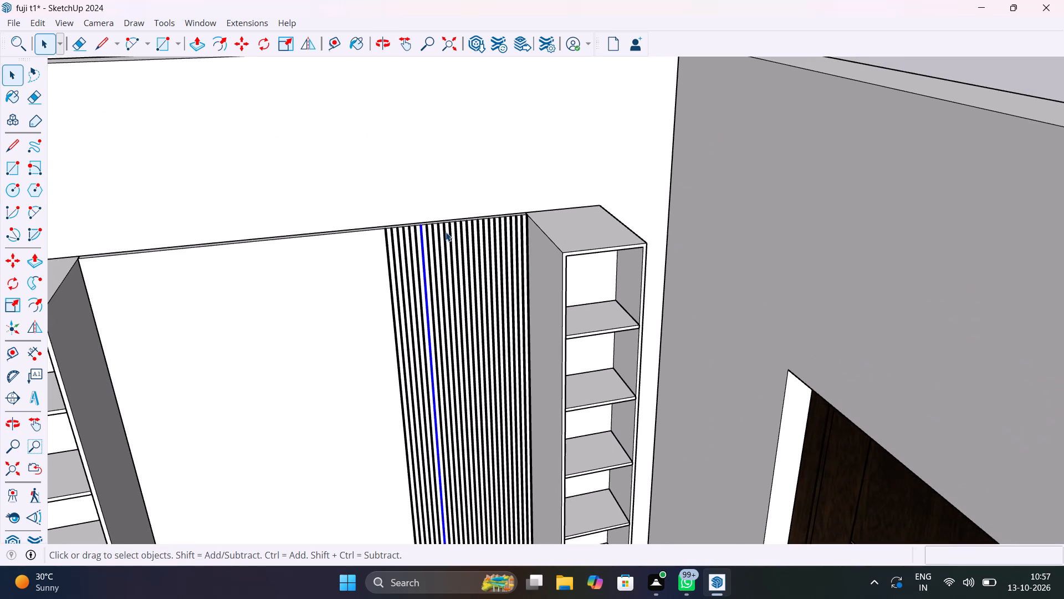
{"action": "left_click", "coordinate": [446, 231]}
Select the arrayed strips across their upper ends, remove the back panel and right column from the selection, and make a group.
{"action": "scroll", "coordinate": [448, 229], "scroll_direction": "up", "scroll_amount": 10}
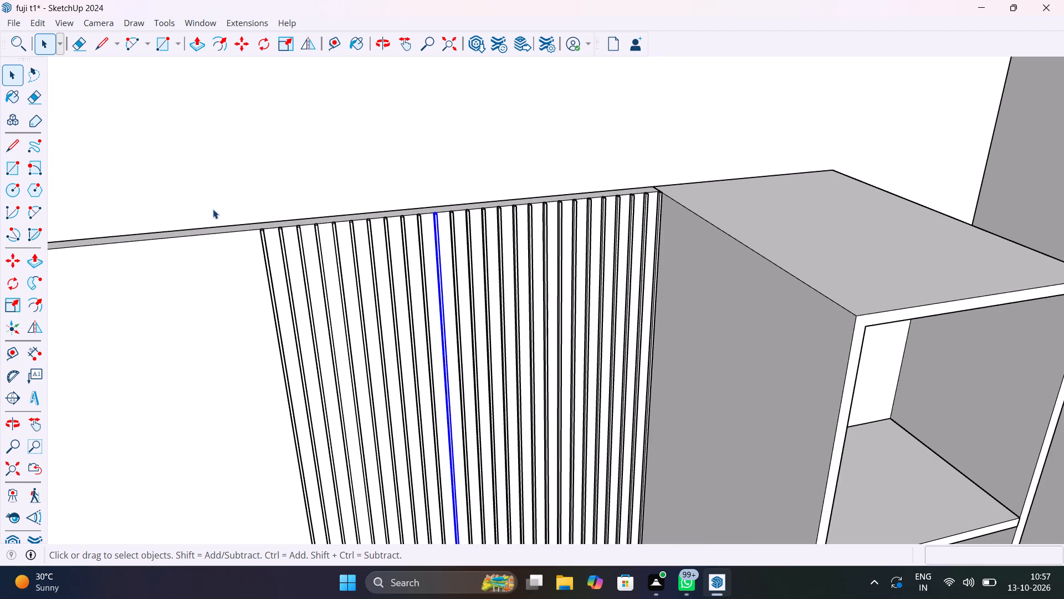
{"action": "left_click_drag", "start_coordinate": [213, 209], "coordinate": [659, 260]}
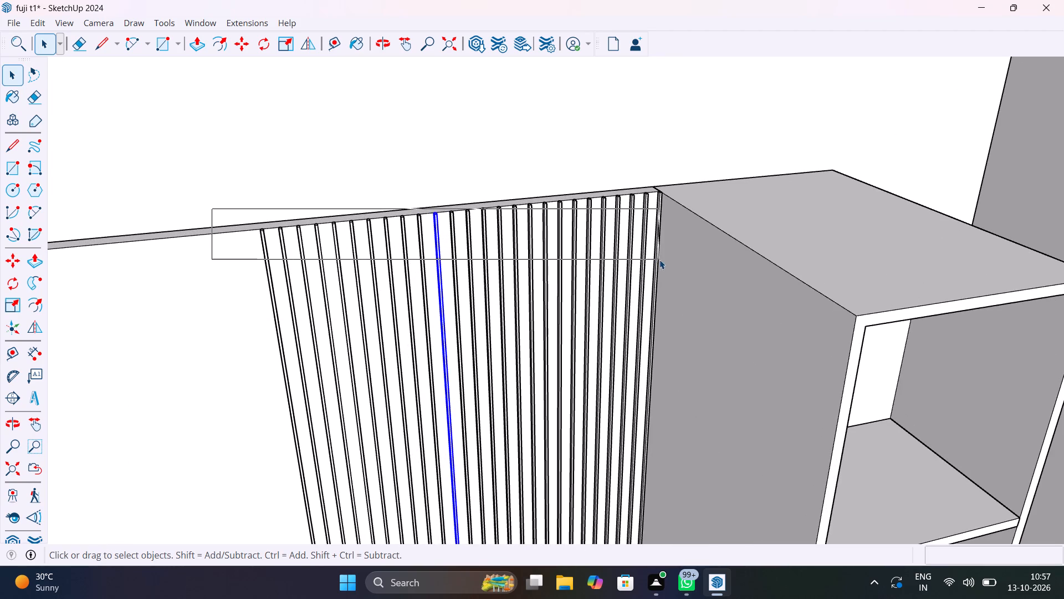
{"action": "left_click_drag", "start_coordinate": [659, 260], "coordinate": [661, 260]}
{"action": "left_click_drag", "start_coordinate": [661, 260], "coordinate": [500, 223]}
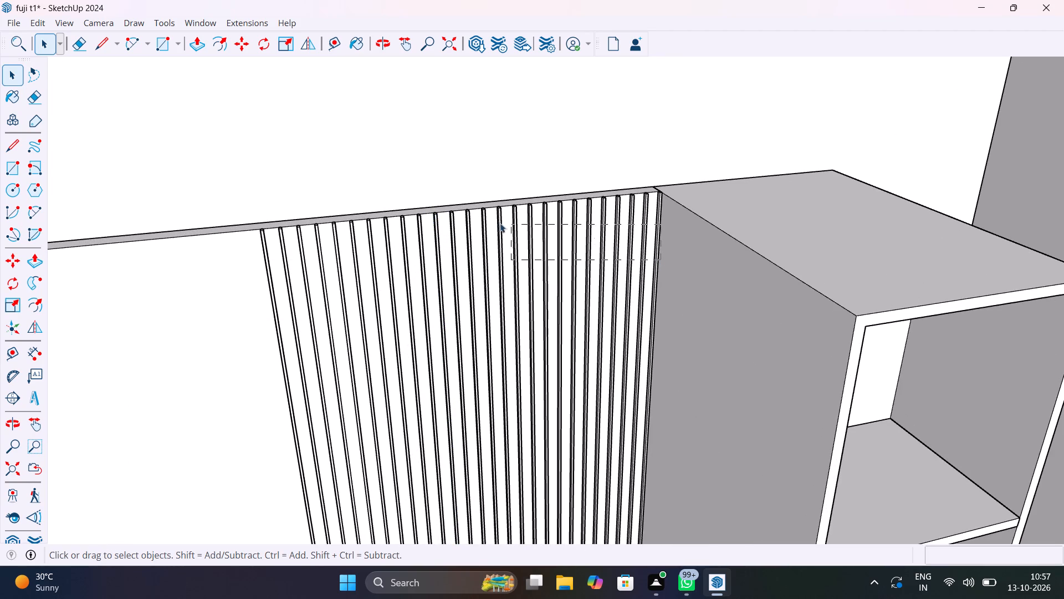
{"action": "left_click_drag", "start_coordinate": [500, 223], "coordinate": [252, 224]}
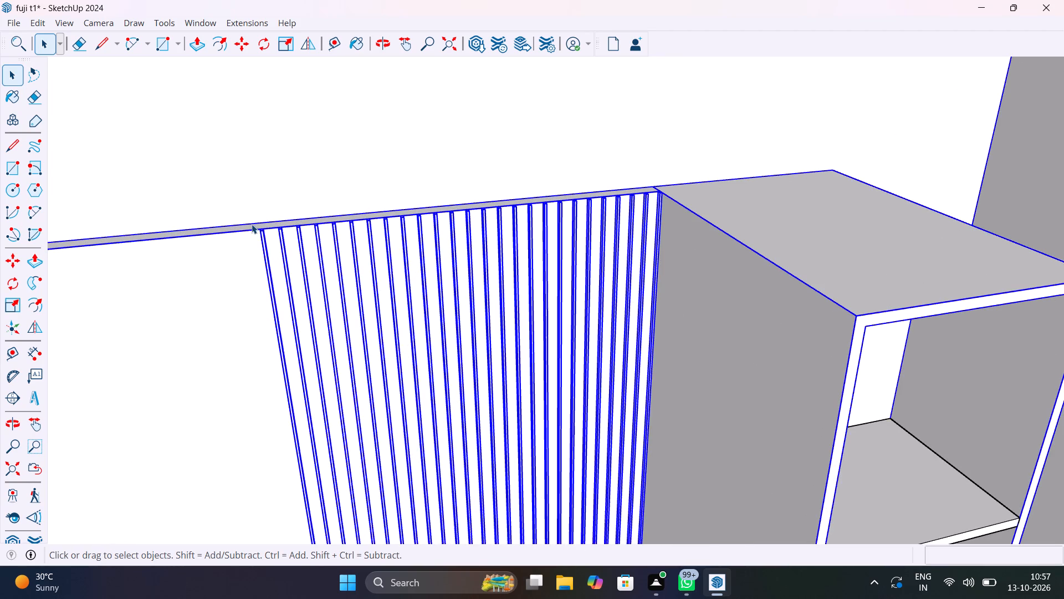
{"action": "left_click", "coordinate": [220, 267], "text": "shift"}
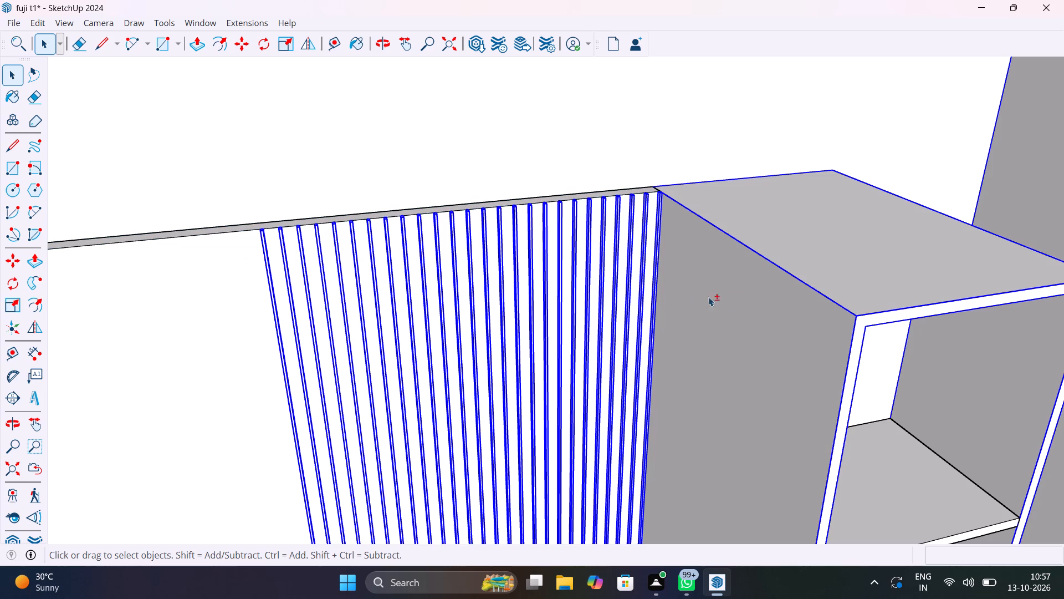
{"action": "left_click", "coordinate": [744, 302], "text": "shift"}
{"action": "right_click", "coordinate": [599, 264], "text": "shift"}
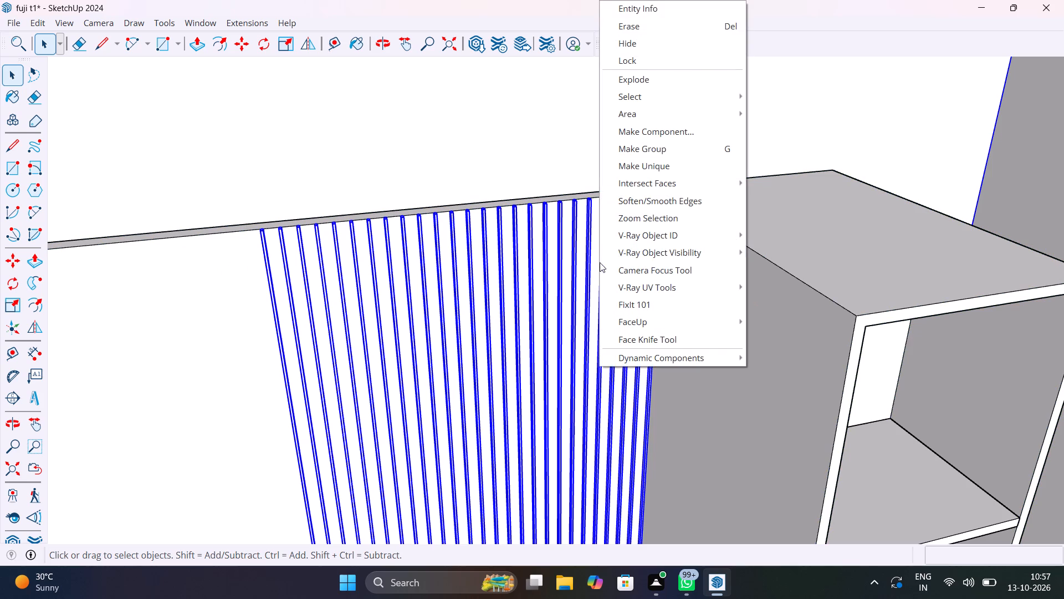
{"action": "left_click", "coordinate": [628, 151], "text": "shift"}
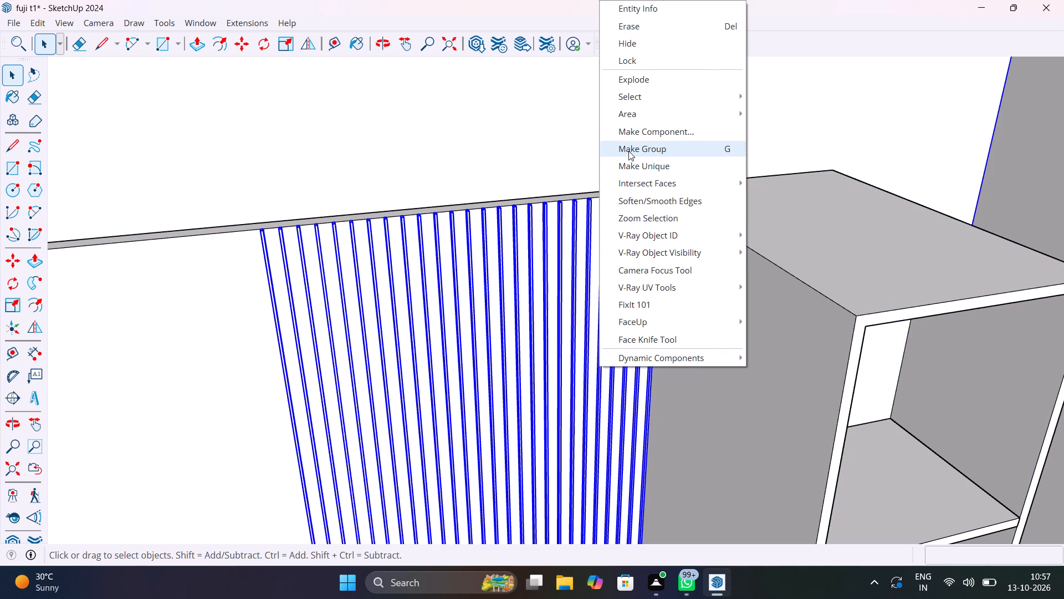
Check which objects the new strip group includes by reselecting it in a wider view of the apartment.
{"action": "scroll", "coordinate": [607, 264], "scroll_direction": "down", "scroll_amount": 14}
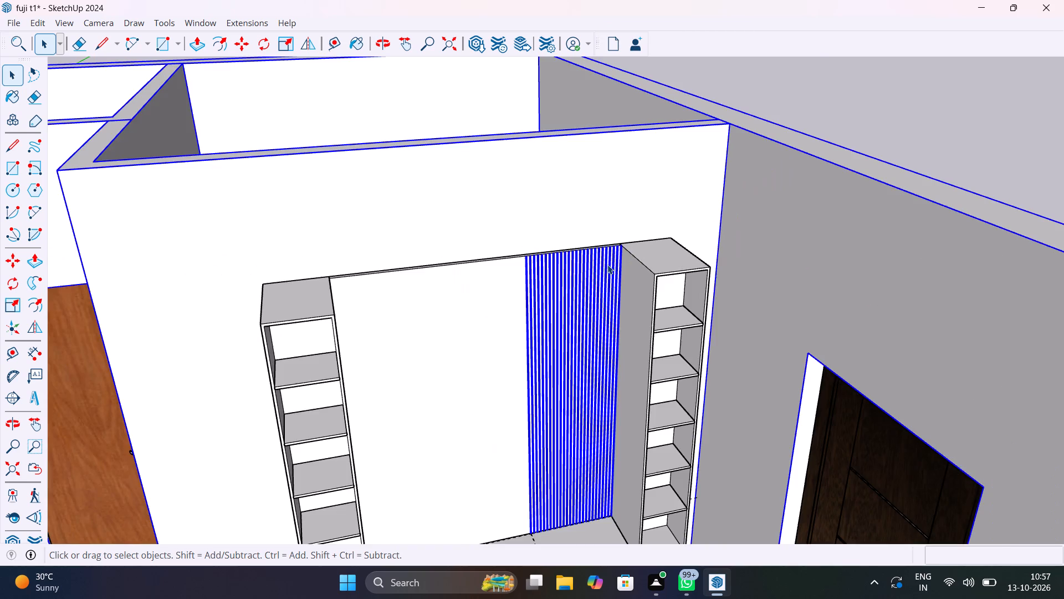
{"action": "scroll", "coordinate": [607, 265], "scroll_direction": "down", "scroll_amount": 7}
{"action": "left_click", "coordinate": [935, 99]}
{"action": "left_click", "coordinate": [582, 282]}
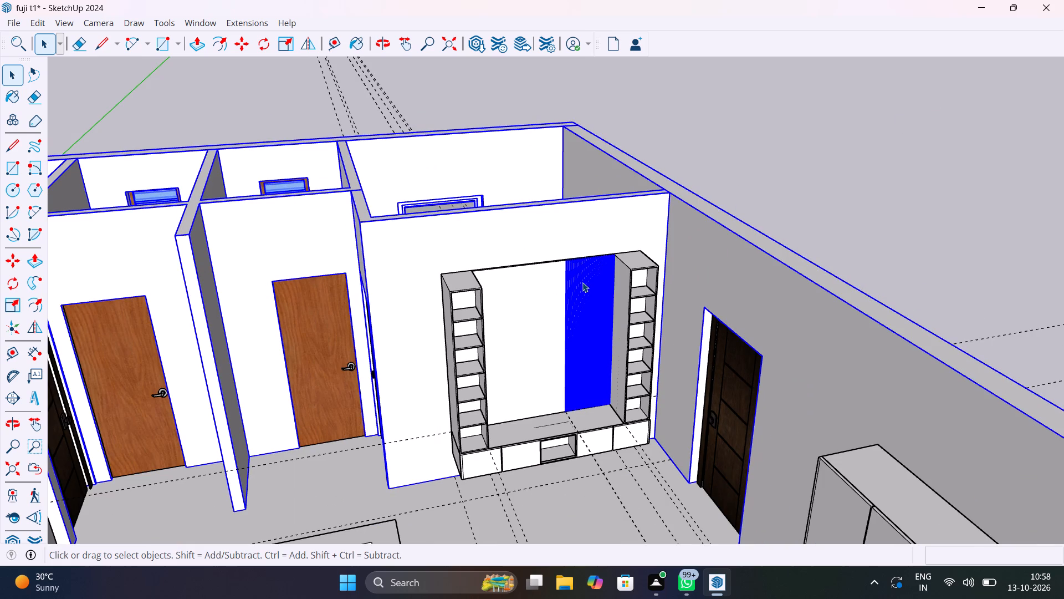
{"action": "left_click", "coordinate": [527, 237], "text": "shift"}
{"action": "left_click", "coordinate": [577, 279], "text": "shift"}
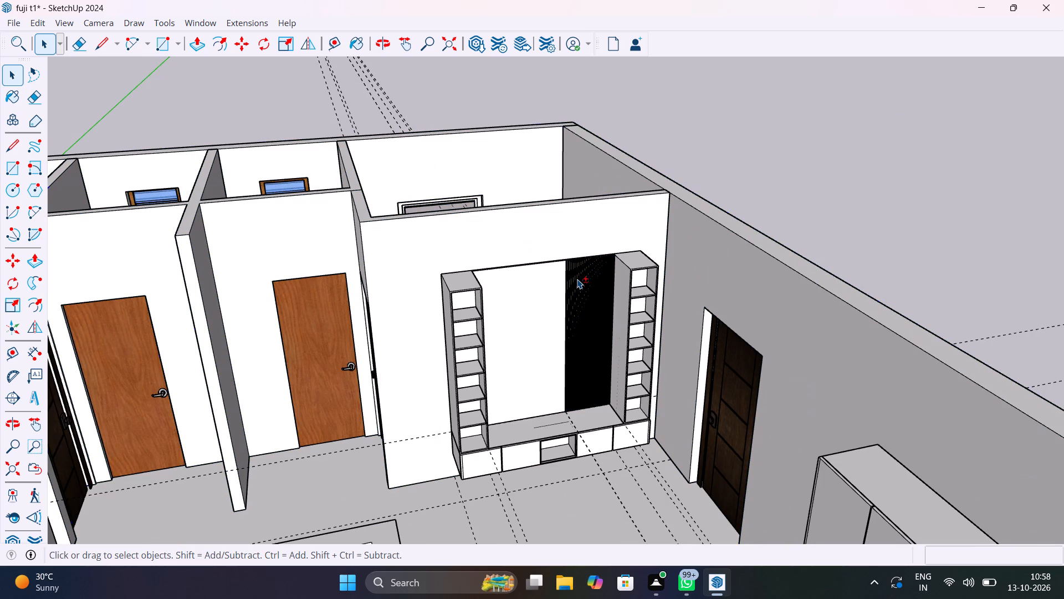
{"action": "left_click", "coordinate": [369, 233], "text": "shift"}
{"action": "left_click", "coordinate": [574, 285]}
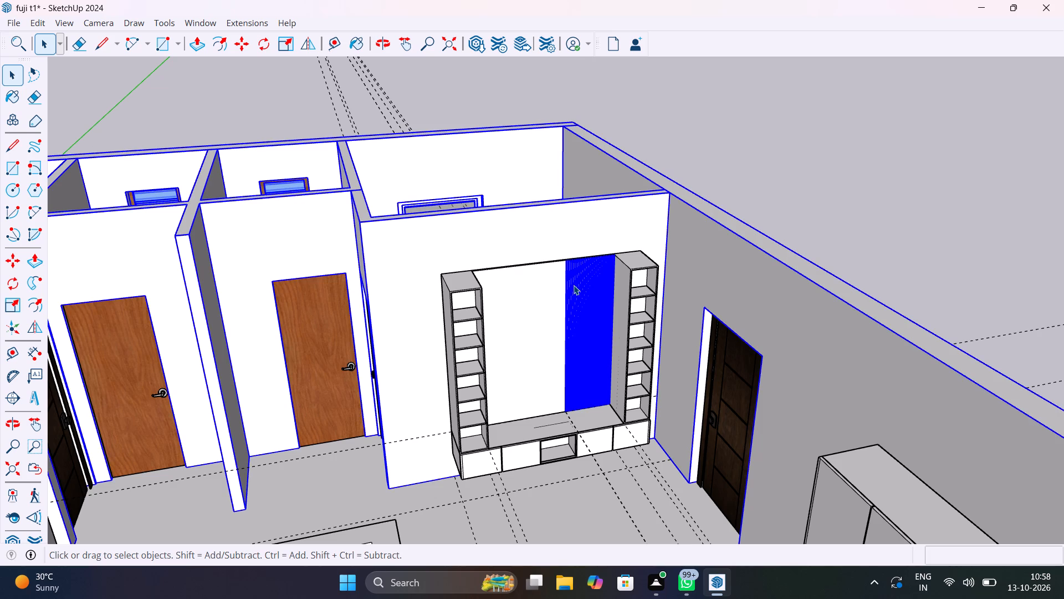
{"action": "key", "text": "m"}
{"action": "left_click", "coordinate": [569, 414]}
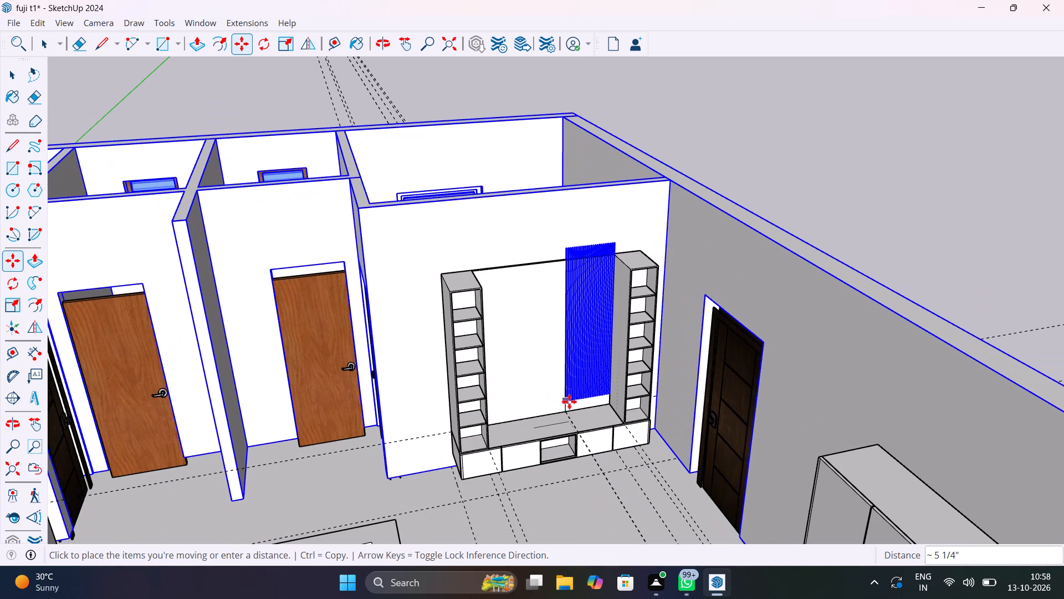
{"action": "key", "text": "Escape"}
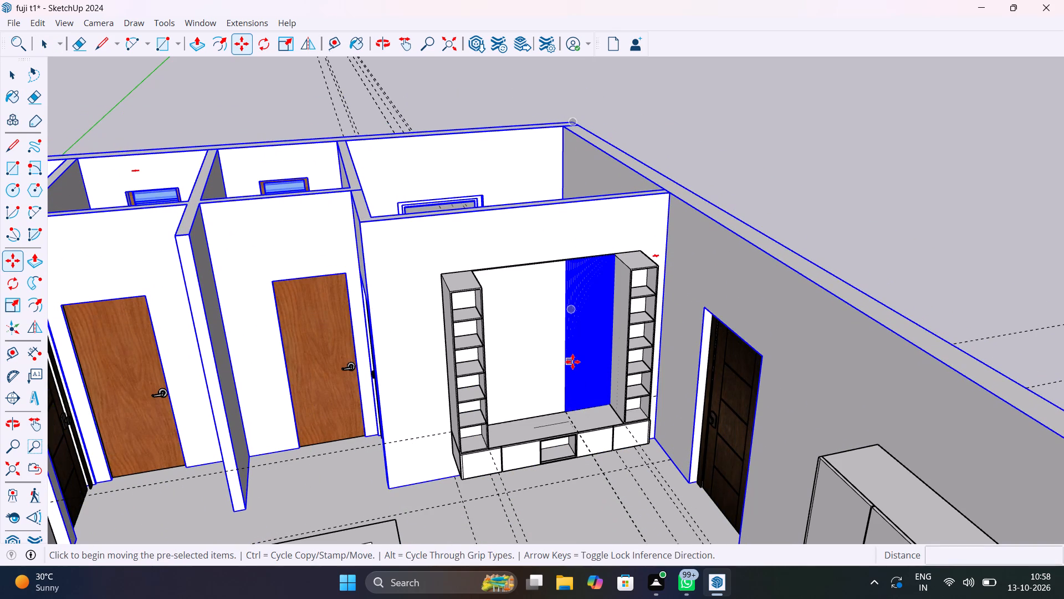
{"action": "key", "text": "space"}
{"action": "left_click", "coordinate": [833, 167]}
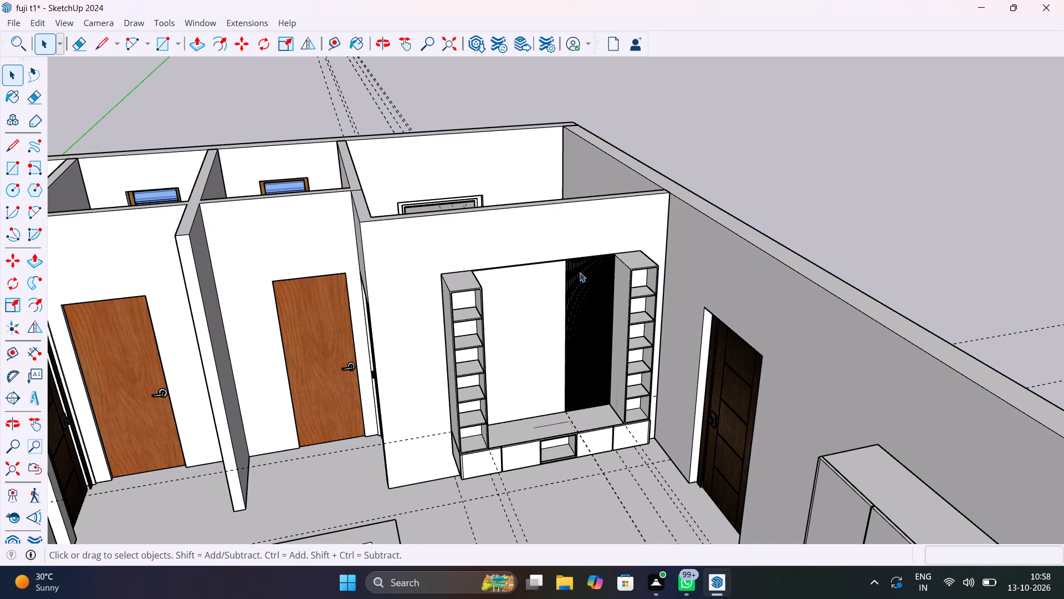
Undo the strip grouping and the strip array, going back to the single strip on the back panel.
{"action": "scroll", "coordinate": [590, 267], "scroll_direction": "up", "scroll_amount": 16}
{"action": "middle_click_drag", "start_coordinate": [515, 280], "coordinate": [544, 297]}
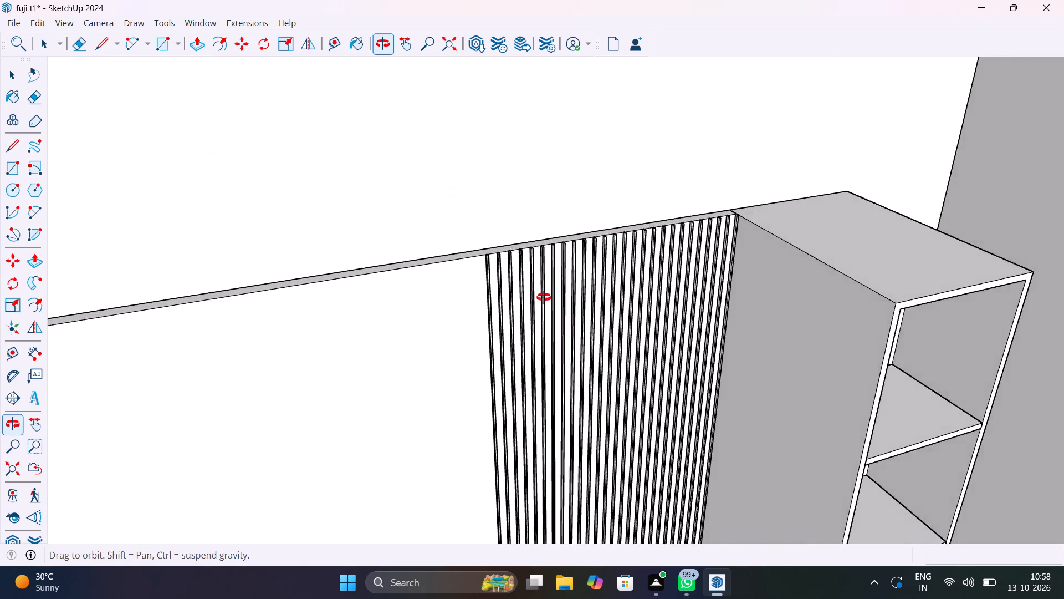
{"action": "middle_click_drag", "start_coordinate": [544, 297], "coordinate": [497, 287]}
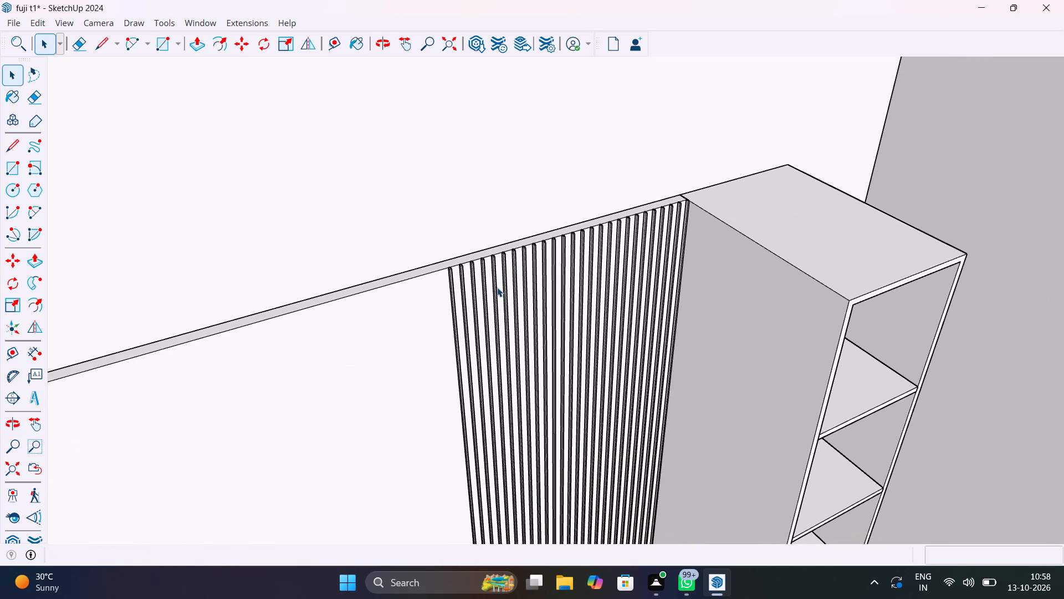
{"action": "scroll", "coordinate": [497, 287], "scroll_direction": "down", "scroll_amount": 6}
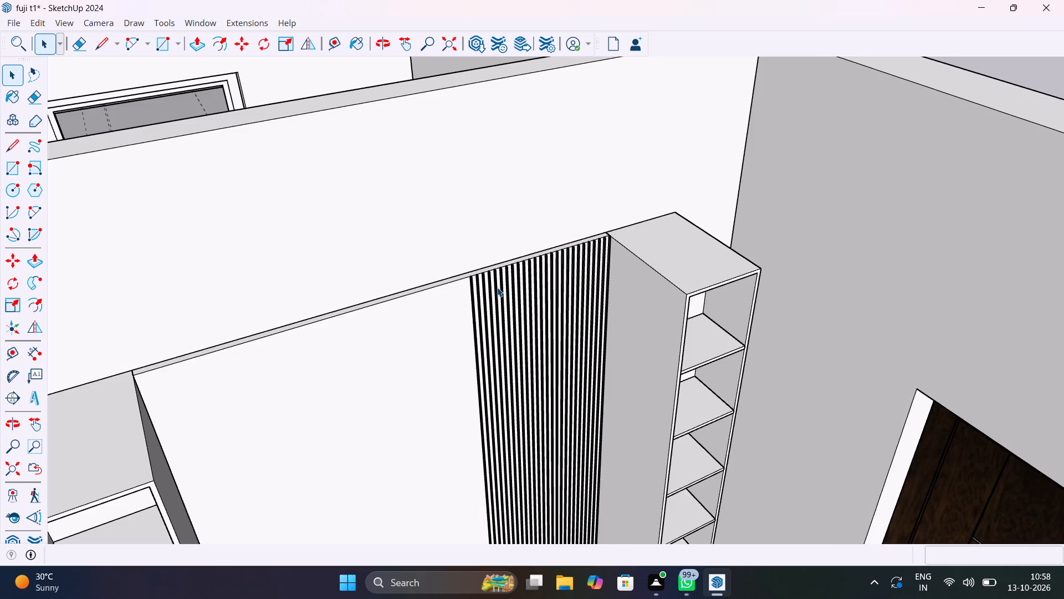
{"action": "scroll", "coordinate": [497, 287], "scroll_direction": "down", "scroll_amount": 1, "text": "shift"}
{"action": "middle_click_drag", "start_coordinate": [497, 287], "coordinate": [403, 199], "text": "shift"}
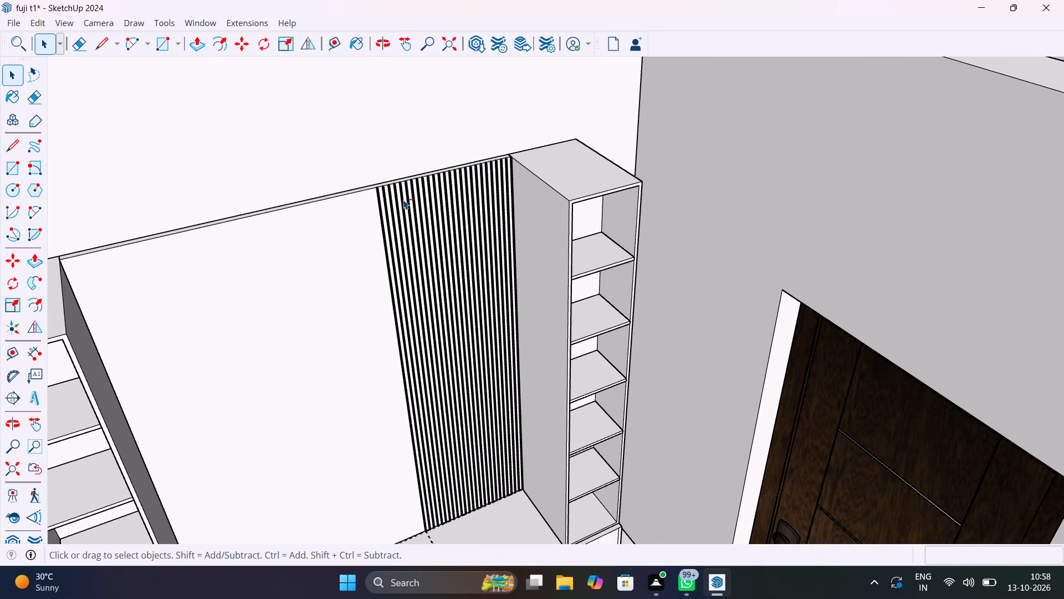
{"action": "key", "text": "ctrl+z"}
{"action": "key", "text": "ctrl+z"}
{"action": "key", "text": "ctrl+z"}
{"action": "key", "text": "ctrl+z"}
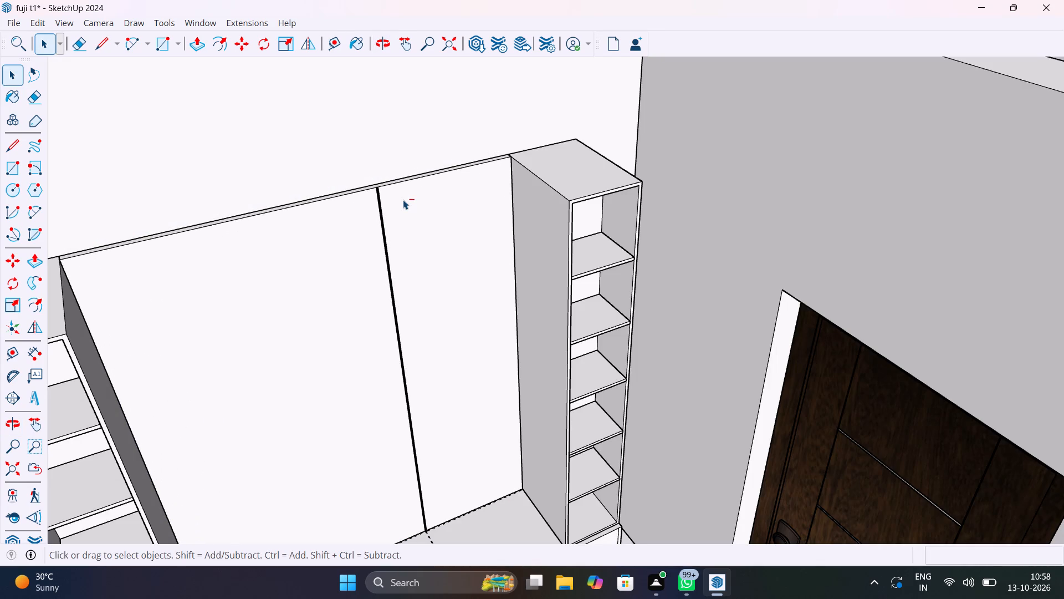
Move the single strip 7/16" off its place at the back panel's top edge to free that corner.
{"action": "scroll", "coordinate": [393, 275], "scroll_direction": "up", "scroll_amount": 6}
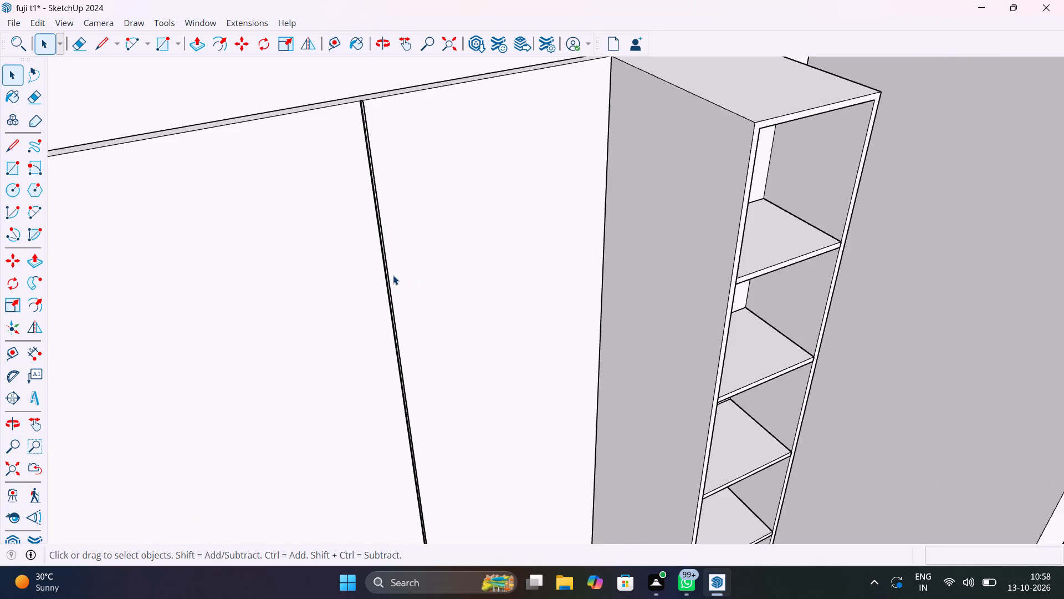
{"action": "scroll", "coordinate": [393, 275], "scroll_direction": "up", "scroll_amount": 4}
{"action": "middle_click_drag", "start_coordinate": [407, 291], "coordinate": [545, 380], "text": "shift"}
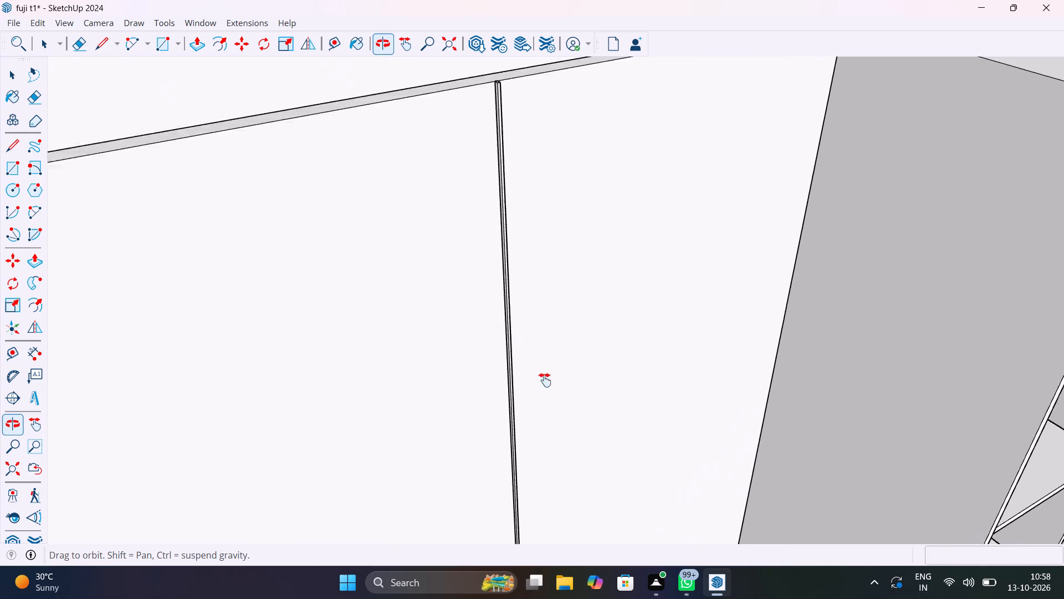
{"action": "middle_click_drag", "start_coordinate": [545, 380], "coordinate": [563, 407], "text": "shift"}
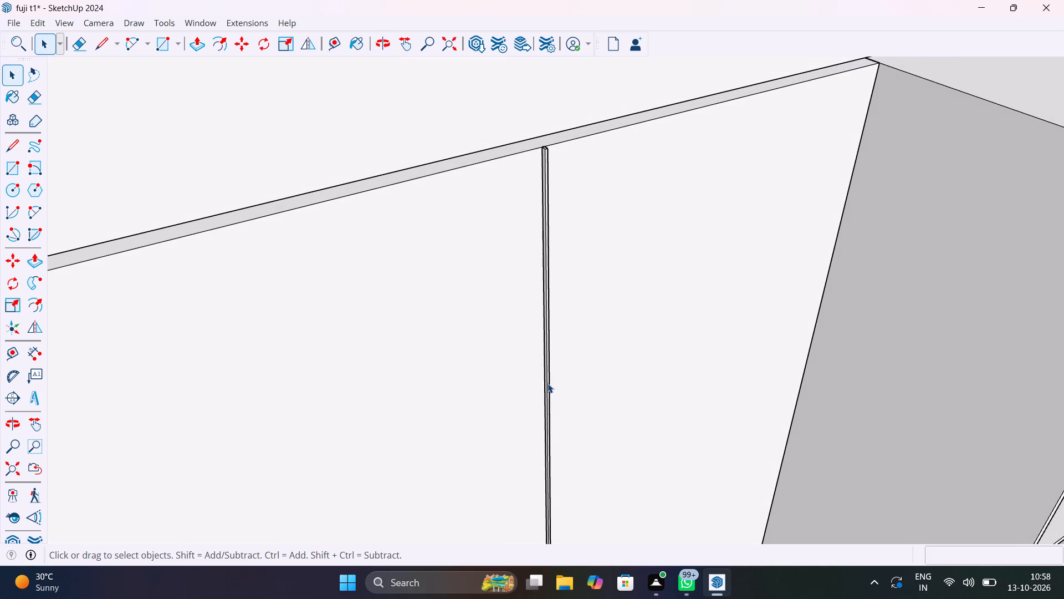
{"action": "scroll", "coordinate": [566, 148], "scroll_direction": "up", "scroll_amount": 17}
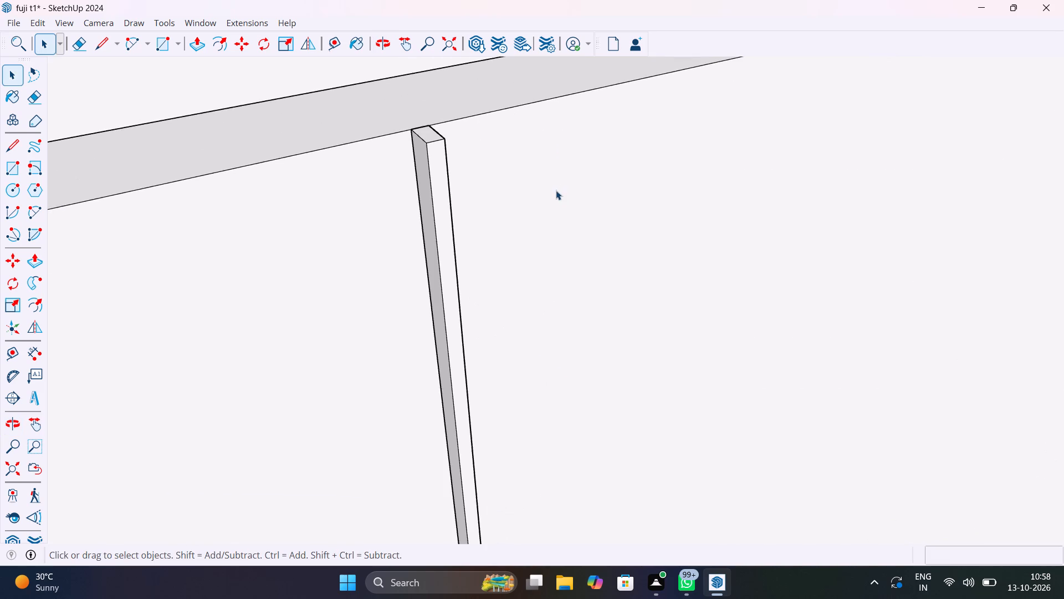
{"action": "middle_click_drag", "start_coordinate": [556, 190], "coordinate": [318, 186]}
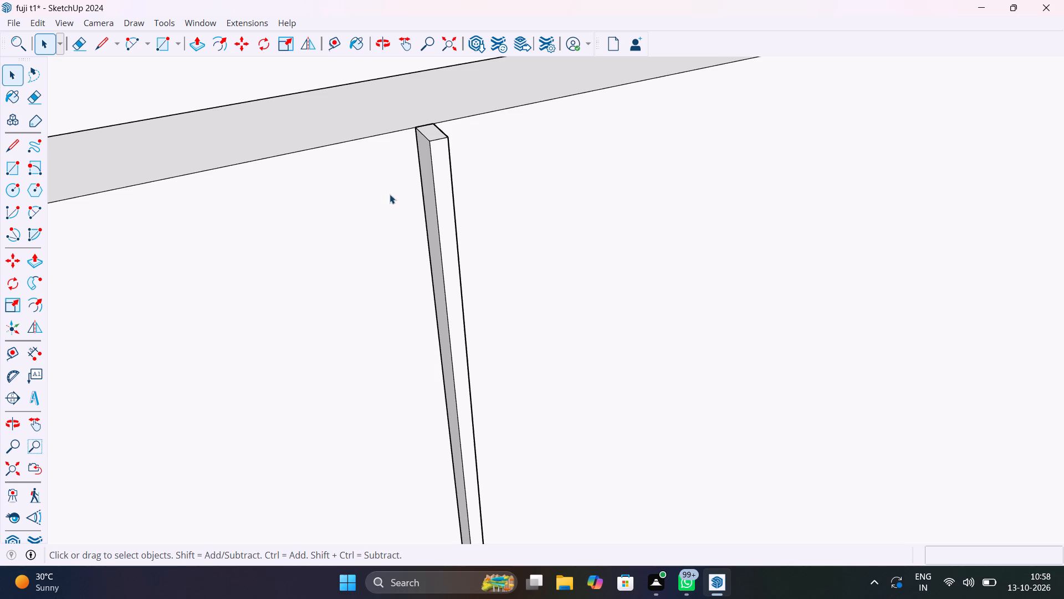
{"action": "left_click", "coordinate": [440, 185]}
{"action": "scroll", "coordinate": [440, 184], "scroll_direction": "down", "scroll_amount": 20}
{"action": "scroll", "coordinate": [440, 184], "scroll_direction": "down", "scroll_amount": 2}
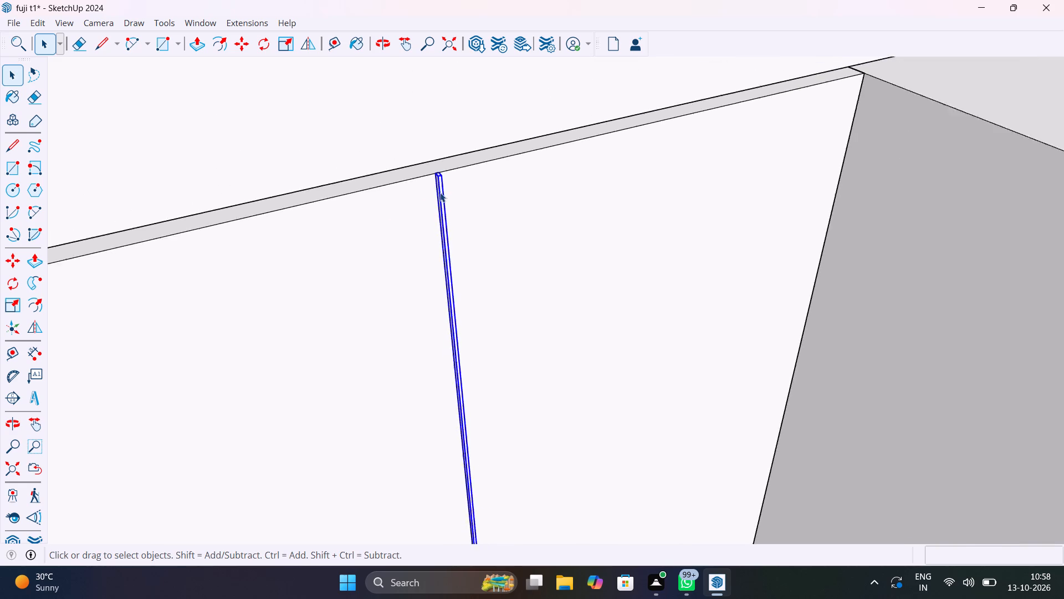
{"action": "middle_click_drag", "start_coordinate": [446, 287], "coordinate": [627, 348]}
{"action": "scroll", "coordinate": [672, 290], "scroll_direction": "up", "scroll_amount": 3}
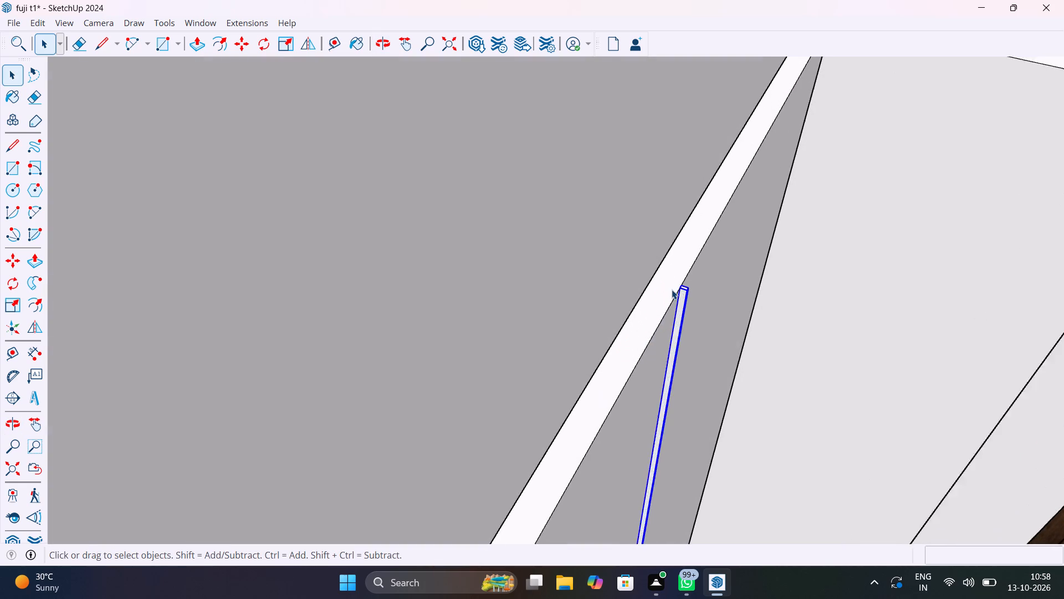
{"action": "scroll", "coordinate": [672, 290], "scroll_direction": "up", "scroll_amount": 10}
{"action": "key", "text": "m"}
{"action": "left_click", "coordinate": [695, 285]}
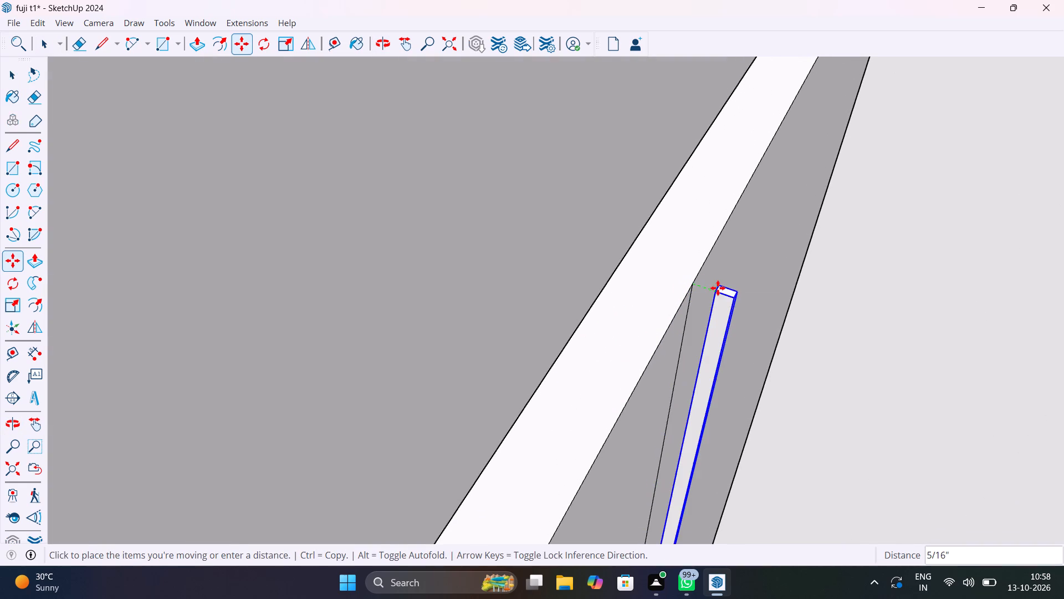
{"action": "left_click", "coordinate": [724, 293]}
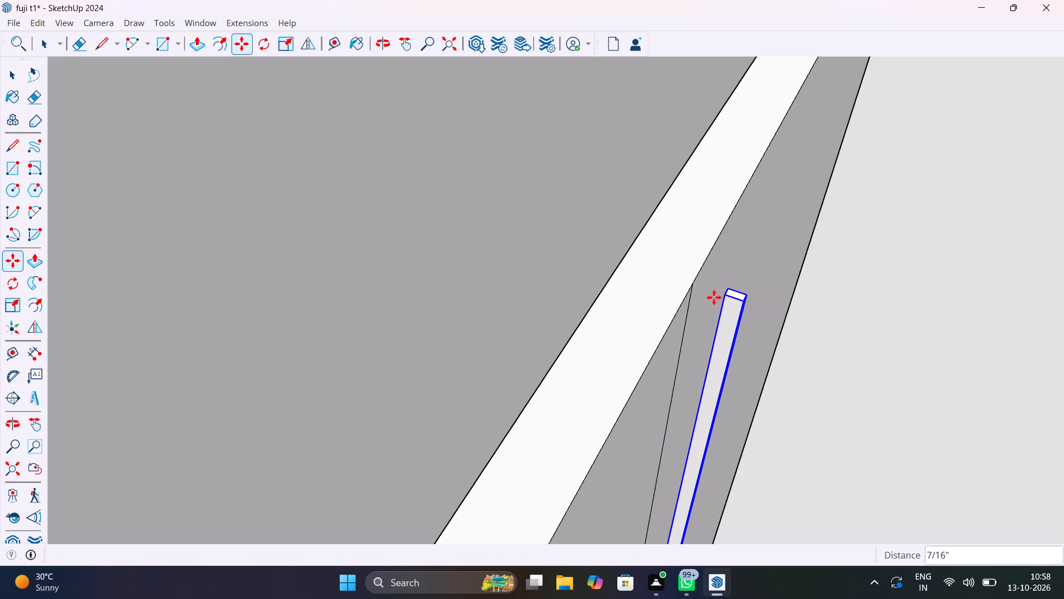
Draw a 1' 9 1/16" by 6' rectangle on the back panel, from the strip's original top corner to the right column's bottom inner corner.
{"action": "middle_click_drag", "start_coordinate": [698, 324], "coordinate": [479, 301]}
{"action": "scroll", "coordinate": [524, 309], "scroll_direction": "down", "scroll_amount": 8}
{"action": "middle_click_drag", "start_coordinate": [583, 319], "coordinate": [514, 256], "text": "shift"}
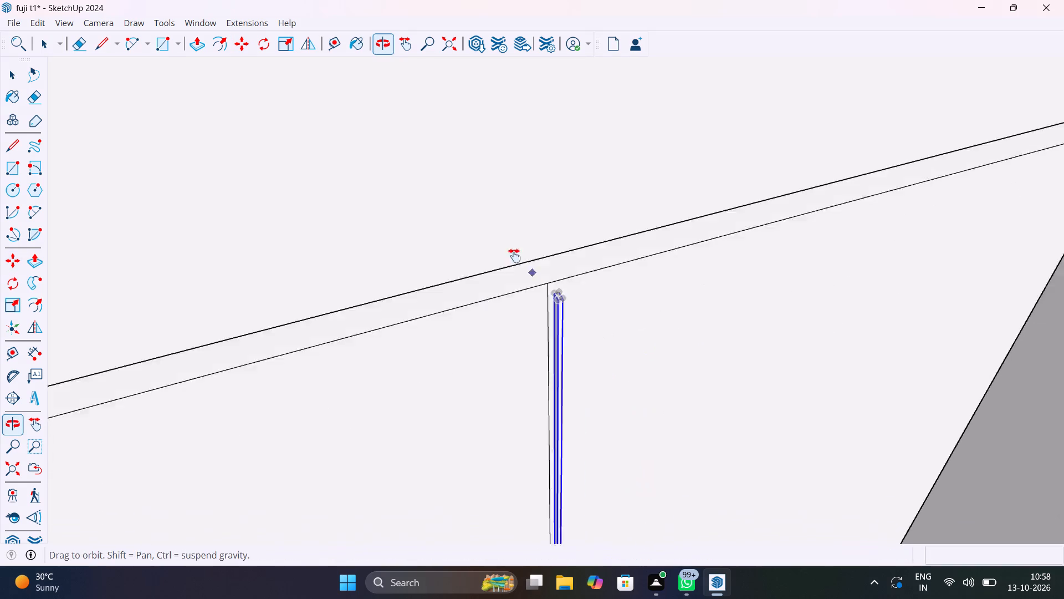
{"action": "middle_click_drag", "start_coordinate": [514, 256], "coordinate": [420, 169], "text": "shift"}
{"action": "scroll", "coordinate": [436, 175], "scroll_direction": "up", "scroll_amount": 6}
{"action": "key", "text": "space"}
{"action": "scroll", "coordinate": [431, 184], "scroll_direction": "up", "scroll_amount": 5}
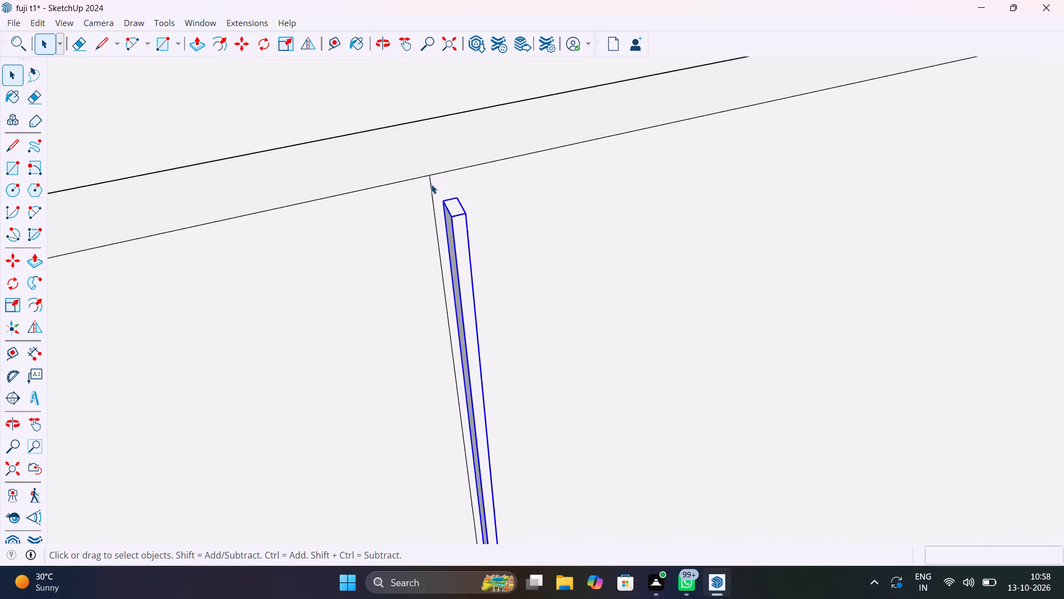
{"action": "key", "text": "r"}
{"action": "left_click", "coordinate": [431, 174]}
{"action": "scroll", "coordinate": [482, 199], "scroll_direction": "down", "scroll_amount": 3}
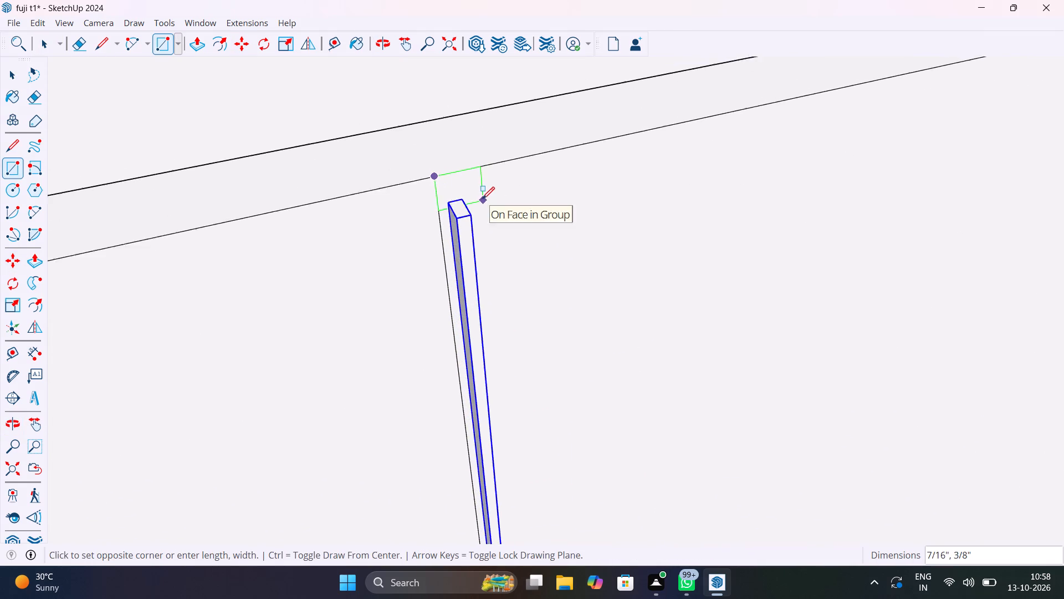
{"action": "scroll", "coordinate": [482, 199], "scroll_direction": "down", "scroll_amount": 17}
{"action": "middle_click_drag", "start_coordinate": [612, 326], "coordinate": [570, 247], "text": "shift"}
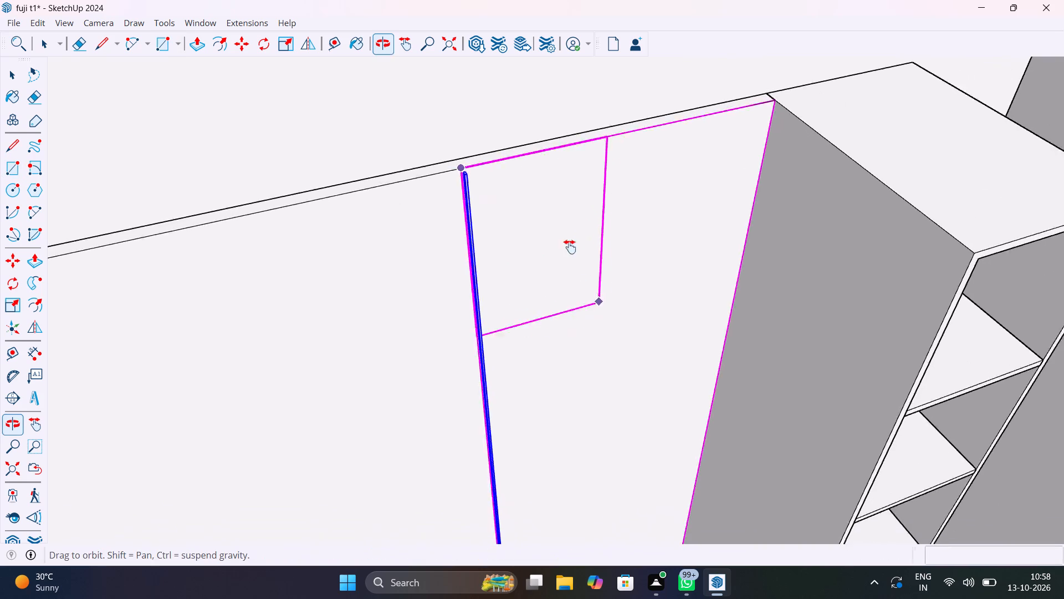
{"action": "middle_click_drag", "start_coordinate": [570, 247], "coordinate": [502, 52], "text": "shift"}
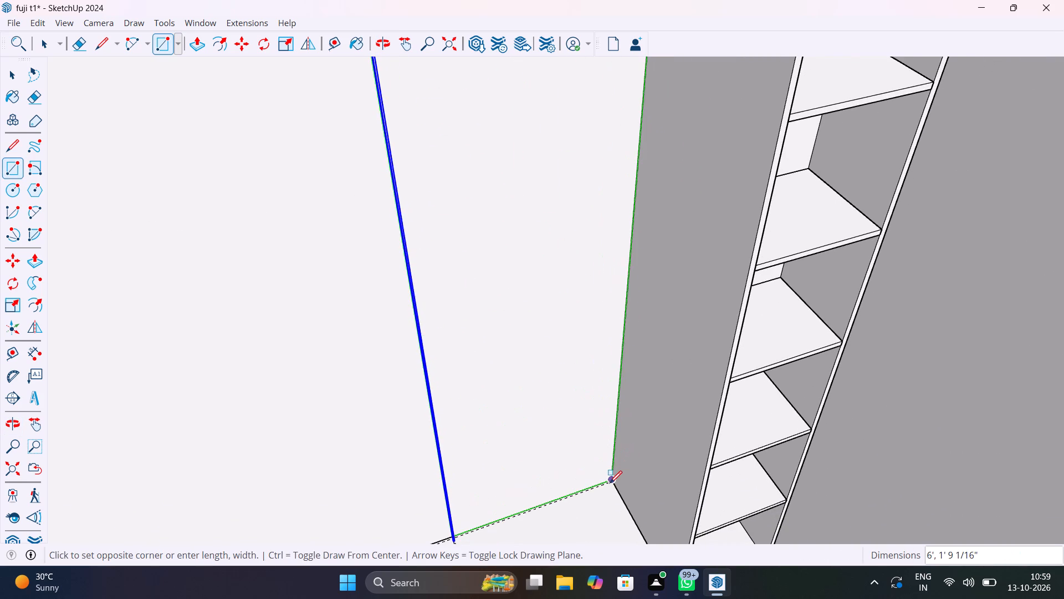
{"action": "scroll", "coordinate": [607, 482], "scroll_direction": "up", "scroll_amount": 20}
{"action": "scroll", "coordinate": [607, 482], "scroll_direction": "up", "scroll_amount": 5}
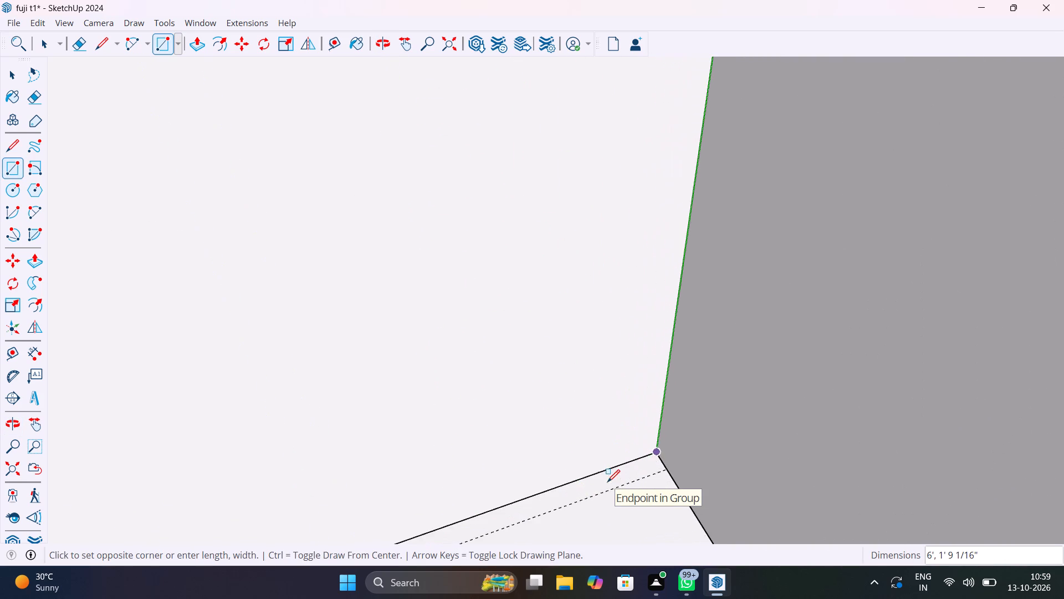
{"action": "left_click", "coordinate": [662, 452]}
{"action": "scroll", "coordinate": [612, 455], "scroll_direction": "down", "scroll_amount": 20}
{"action": "scroll", "coordinate": [612, 455], "scroll_direction": "down", "scroll_amount": 17}
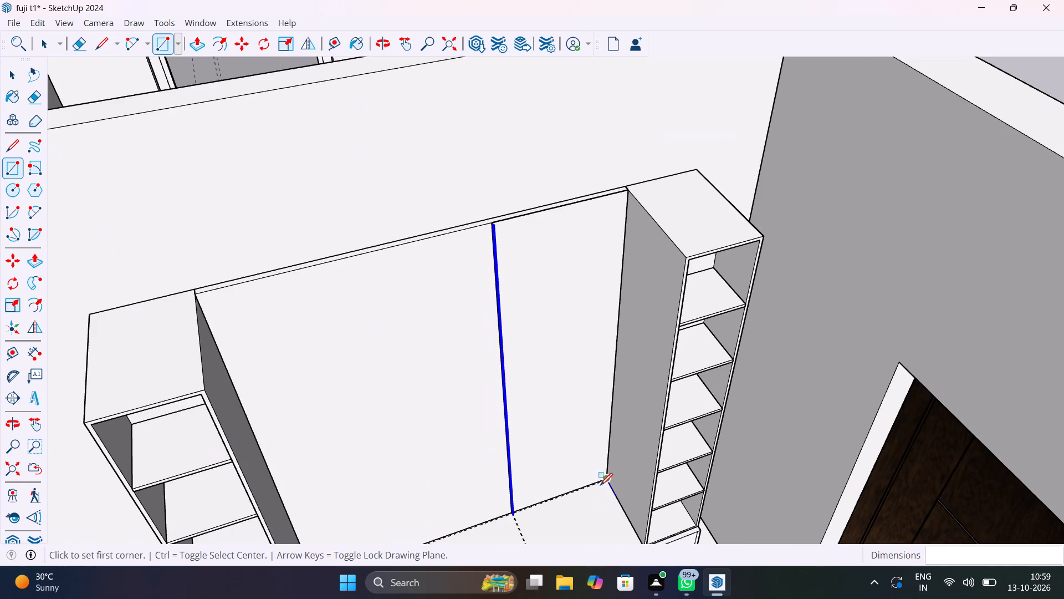
Move the strip 7/16" back so its top corner meets the new rectangle's top corner.
{"action": "key", "text": "space"}
{"action": "scroll", "coordinate": [499, 235], "scroll_direction": "up", "scroll_amount": 20}
{"action": "scroll", "coordinate": [499, 235], "scroll_direction": "up", "scroll_amount": 1}
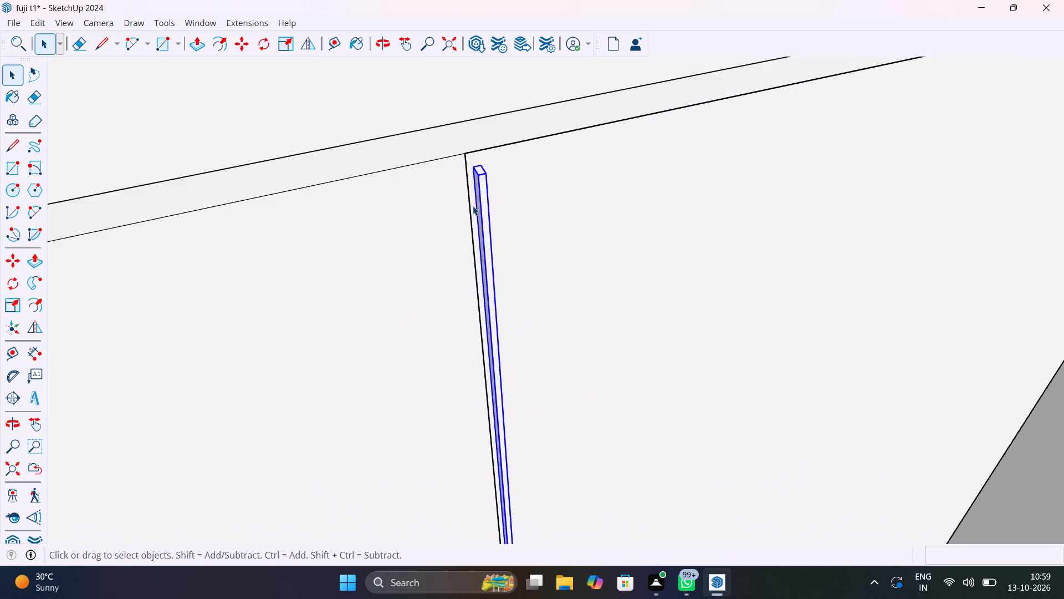
{"action": "middle_click_drag", "start_coordinate": [472, 210], "coordinate": [746, 283]}
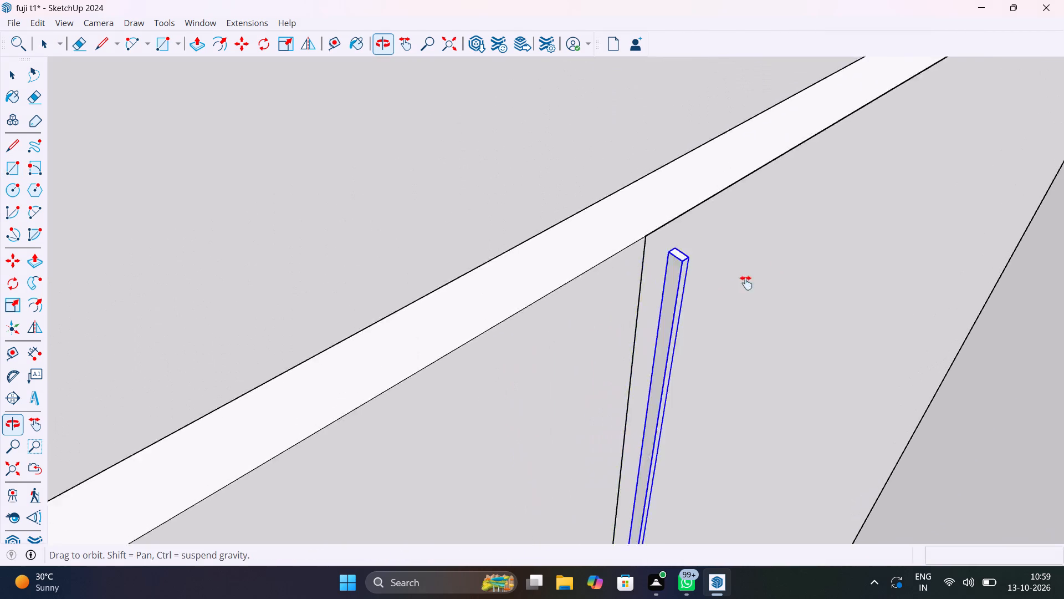
{"action": "middle_click_drag", "start_coordinate": [746, 283], "coordinate": [766, 296]}
{"action": "key", "text": "m"}
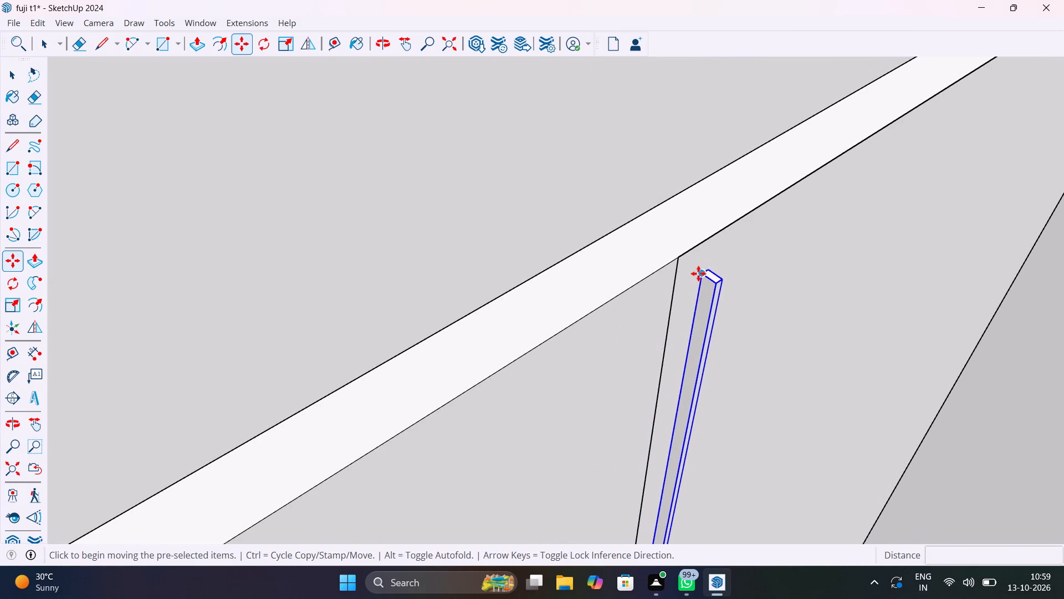
{"action": "left_click", "coordinate": [698, 273]}
{"action": "left_click", "coordinate": [681, 260]}
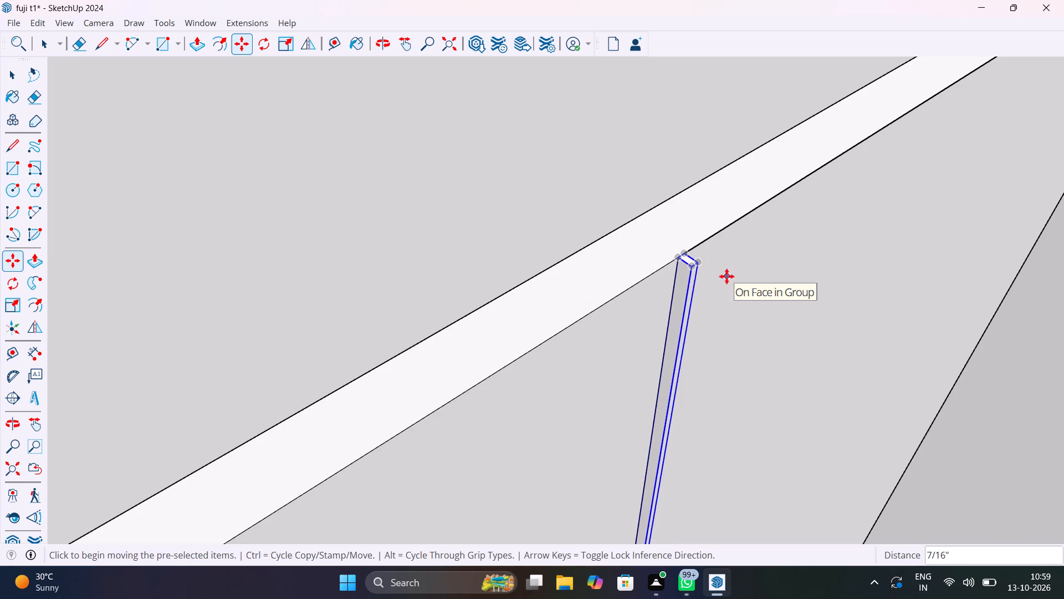
{"action": "scroll", "coordinate": [727, 276], "scroll_direction": "down", "scroll_amount": 14}
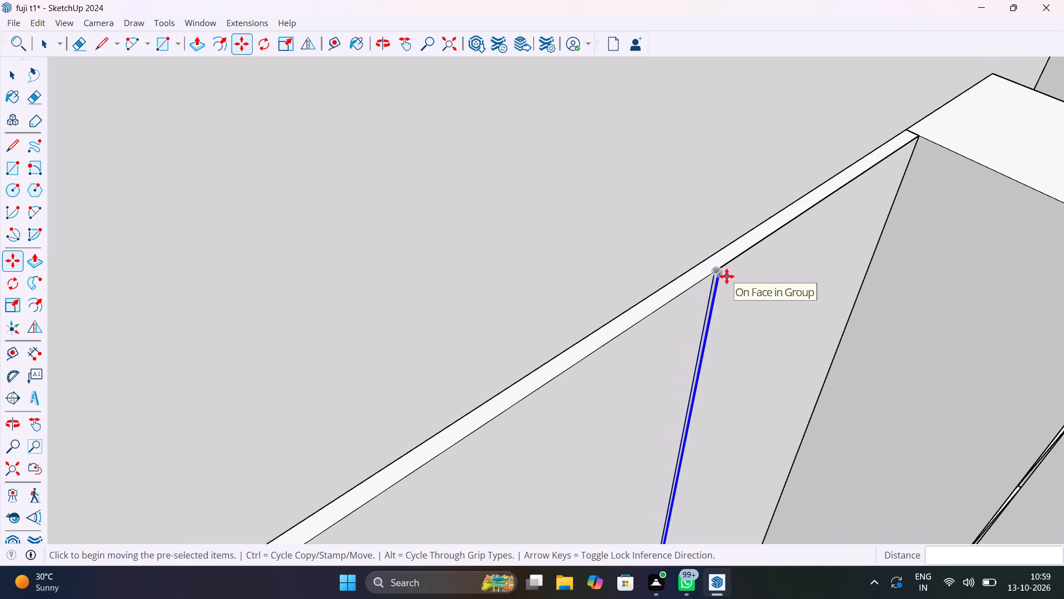
{"action": "scroll", "coordinate": [728, 275], "scroll_direction": "up", "scroll_amount": 17}
{"action": "key", "text": "space"}
Make a group from the new rectangle's face and its bounding edges.
{"action": "left_click", "coordinate": [724, 274]}
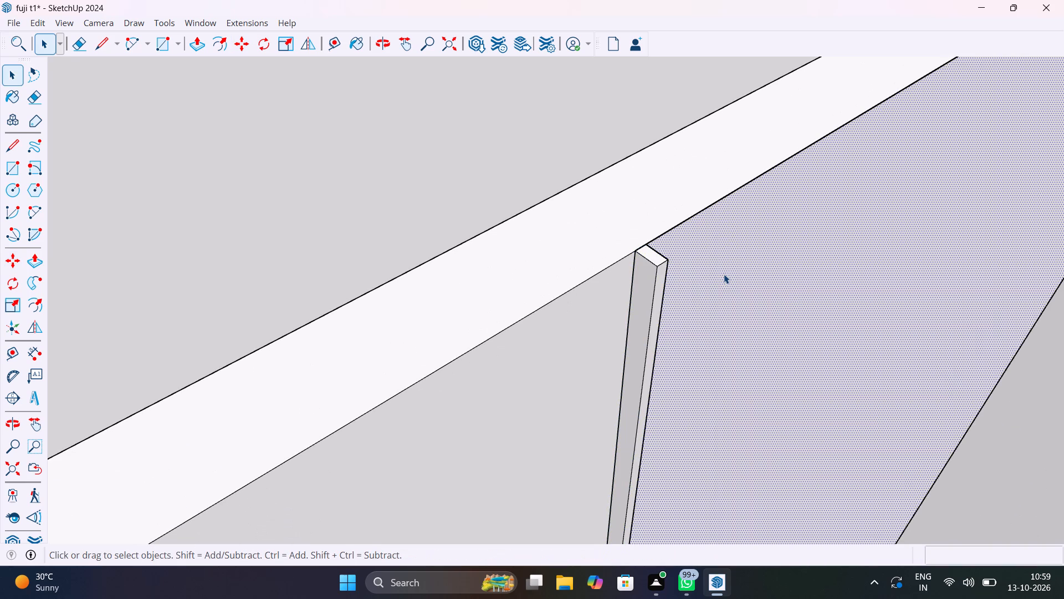
{"action": "double_click", "coordinate": [724, 274]}
{"action": "right_click", "coordinate": [724, 274]}
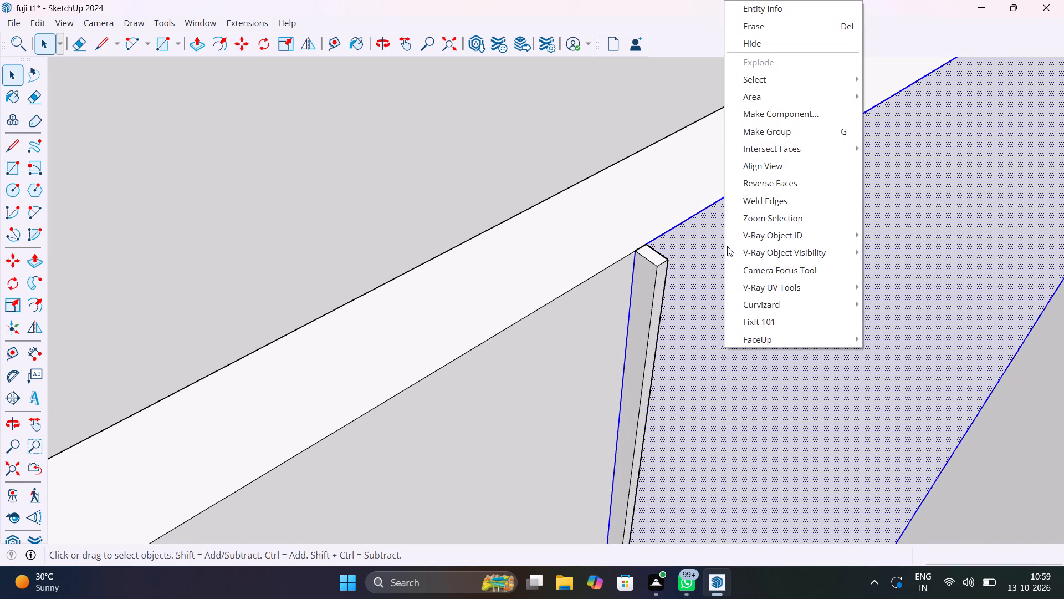
{"action": "left_click", "coordinate": [759, 135]}
Group the single strip together with the new rectangle's group on the back panel.
{"action": "scroll", "coordinate": [748, 200], "scroll_direction": "down", "scroll_amount": 16}
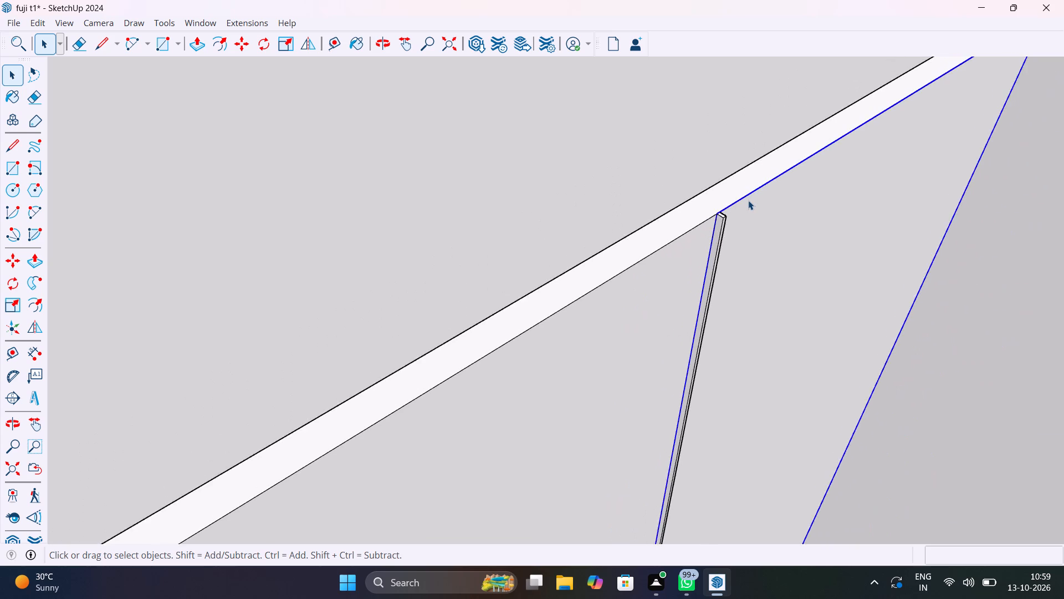
{"action": "scroll", "coordinate": [748, 200], "scroll_direction": "down", "scroll_amount": 5}
{"action": "middle_click_drag", "start_coordinate": [763, 252], "coordinate": [648, 230]}
{"action": "scroll", "coordinate": [620, 203], "scroll_direction": "up", "scroll_amount": 13}
{"action": "left_click", "coordinate": [582, 197]}
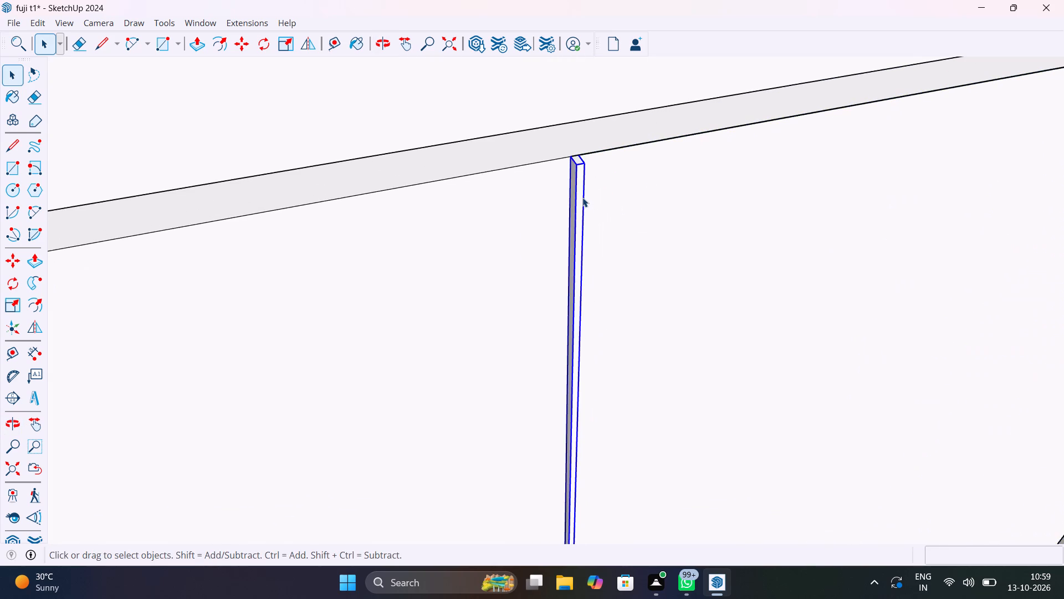
{"action": "left_click", "coordinate": [682, 195], "text": "shift"}
{"action": "right_click", "coordinate": [682, 195], "text": "shift"}
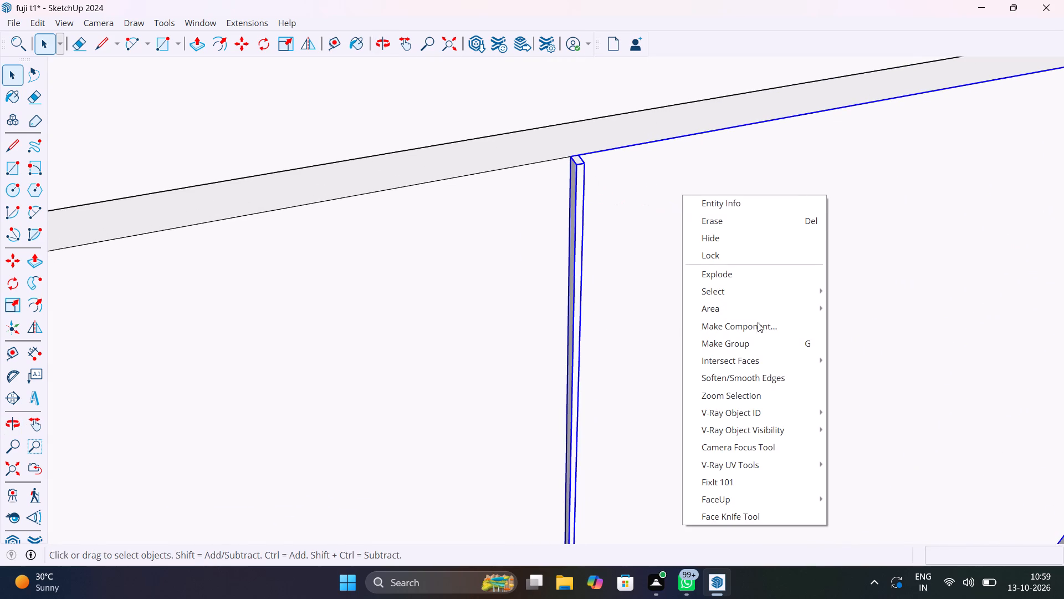
{"action": "left_click", "coordinate": [760, 341], "text": "shift"}
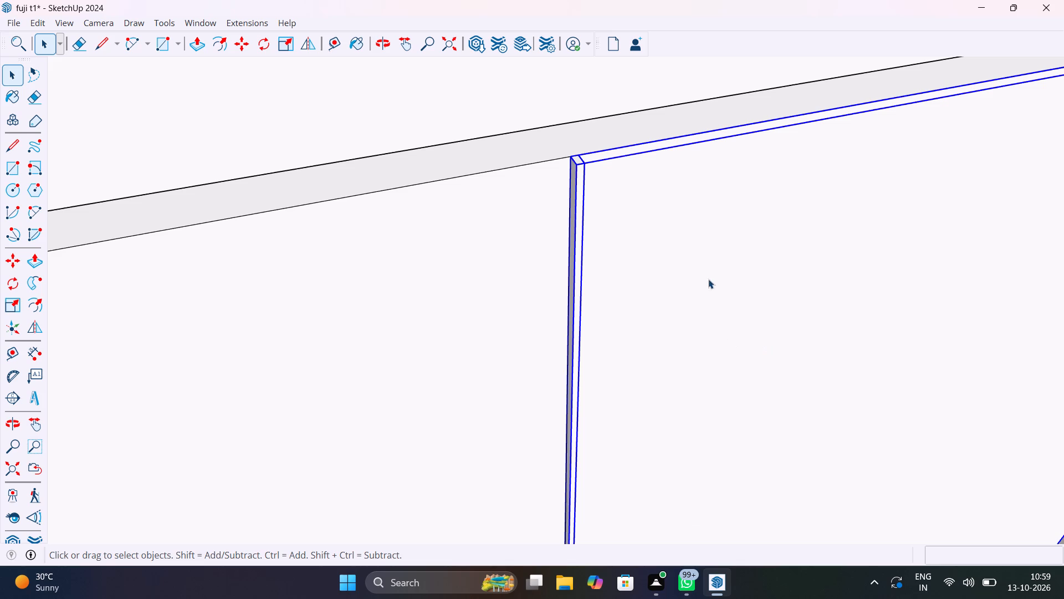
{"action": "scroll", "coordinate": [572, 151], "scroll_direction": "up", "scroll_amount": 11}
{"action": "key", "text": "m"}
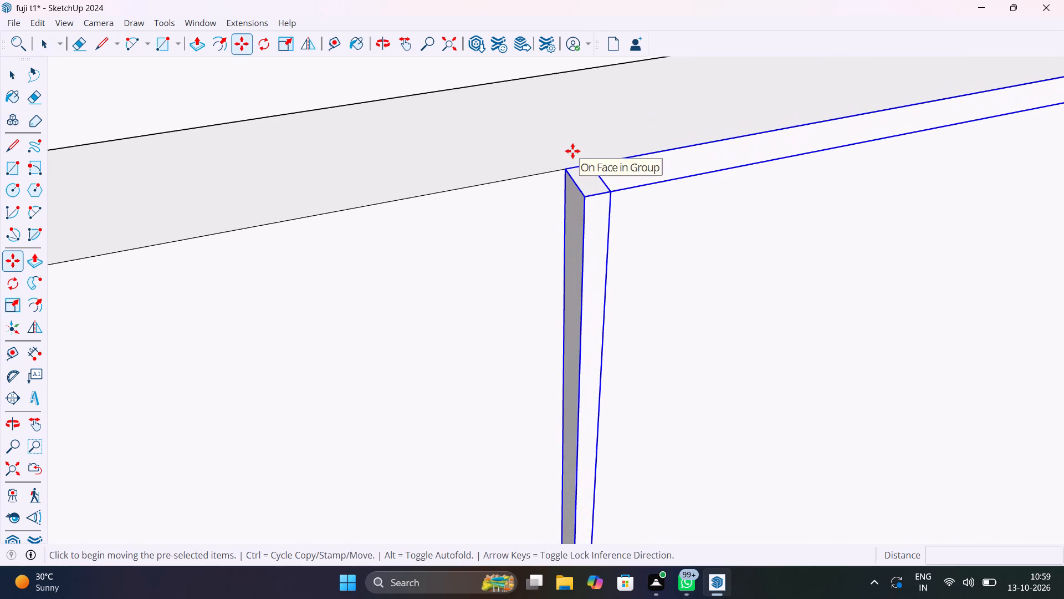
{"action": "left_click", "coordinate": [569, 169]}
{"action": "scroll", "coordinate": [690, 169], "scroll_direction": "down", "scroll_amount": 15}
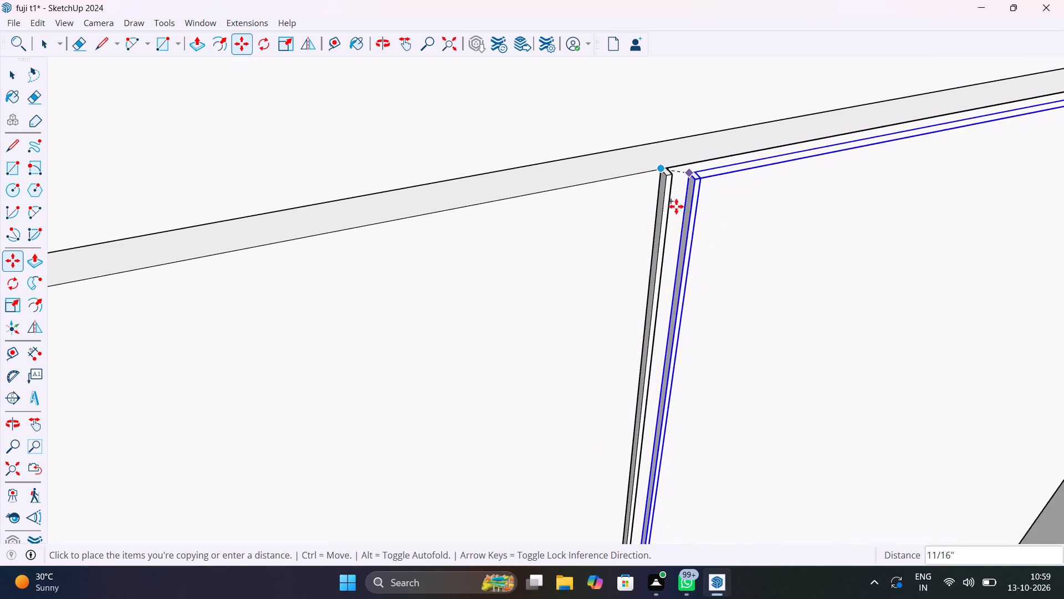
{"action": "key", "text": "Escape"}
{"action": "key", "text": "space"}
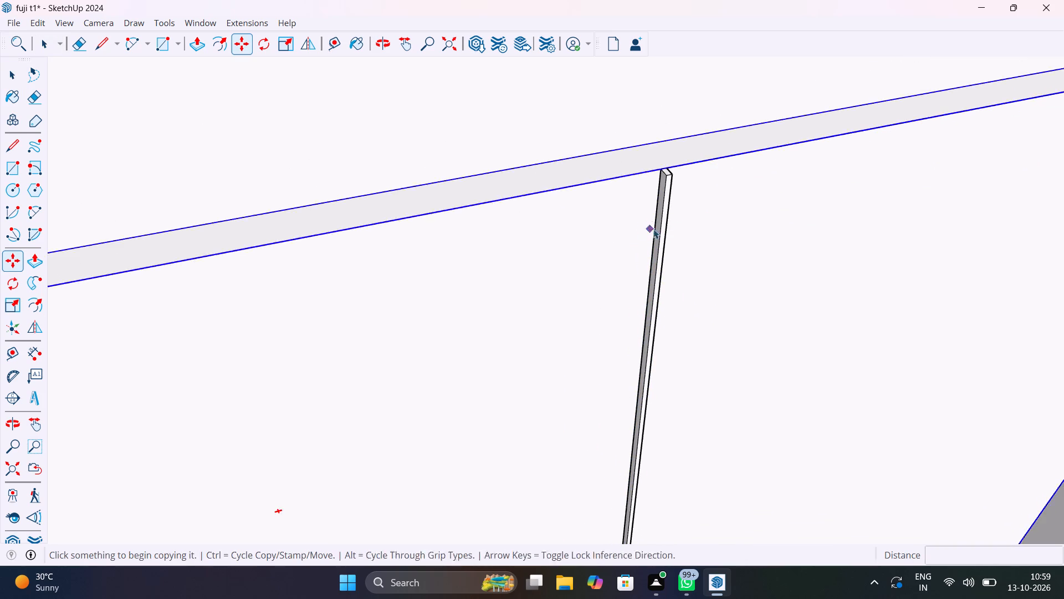
Inside the new group, copy the strip across the section to the back panel's top corner at the right column.
{"action": "scroll", "coordinate": [676, 263], "scroll_direction": "down", "scroll_amount": 14}
{"action": "scroll", "coordinate": [669, 239], "scroll_direction": "up", "scroll_amount": 12}
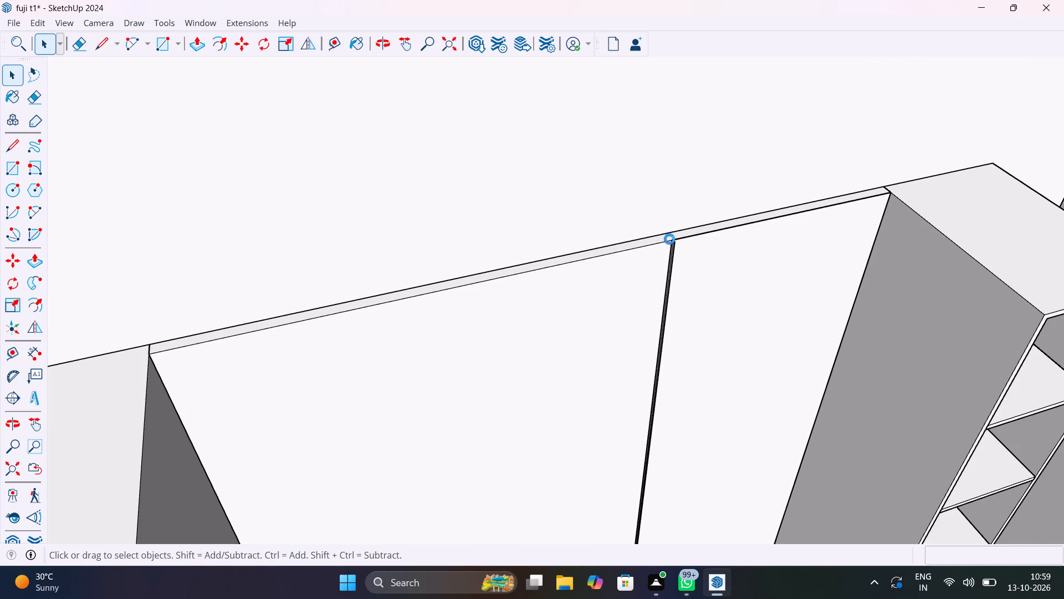
{"action": "scroll", "coordinate": [679, 255], "scroll_direction": "up", "scroll_amount": 17}
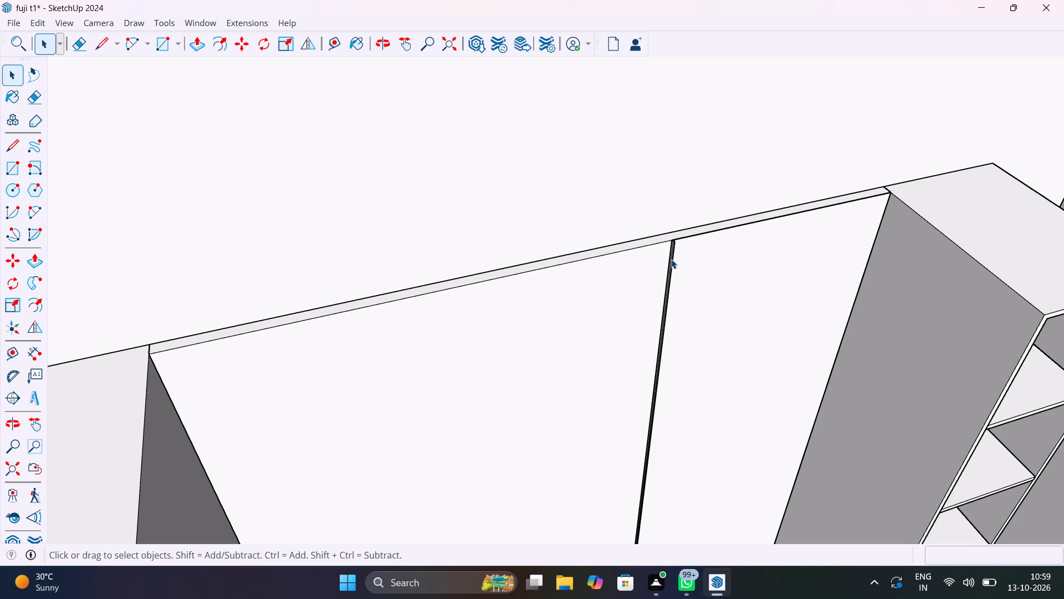
{"action": "scroll", "coordinate": [671, 259], "scroll_direction": "up", "scroll_amount": 20}
{"action": "left_click", "coordinate": [671, 258]}
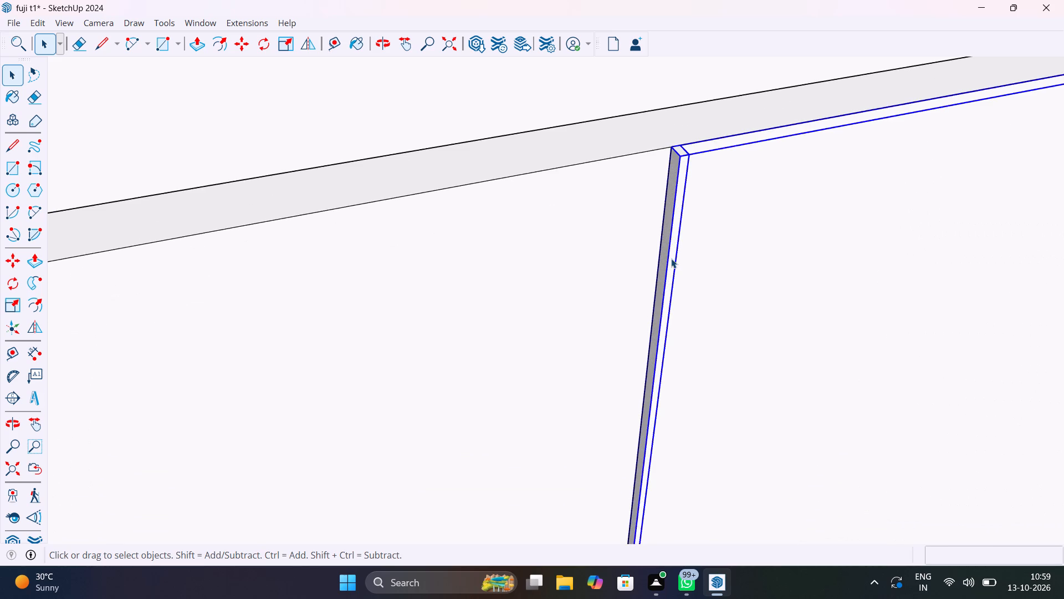
{"action": "double_click", "coordinate": [671, 258]}
{"action": "left_click", "coordinate": [671, 258]}
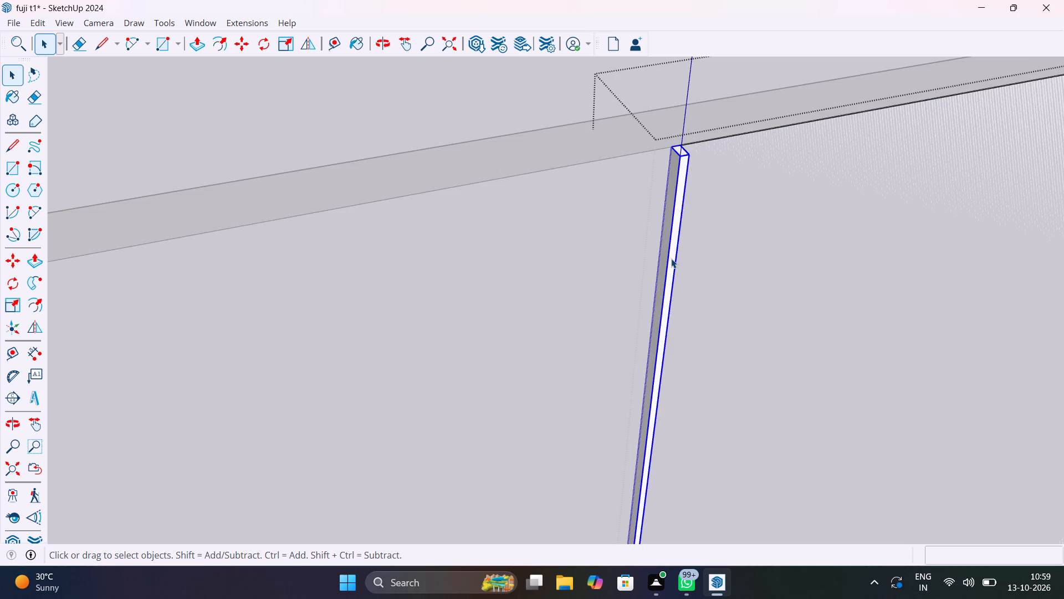
{"action": "key", "text": "m"}
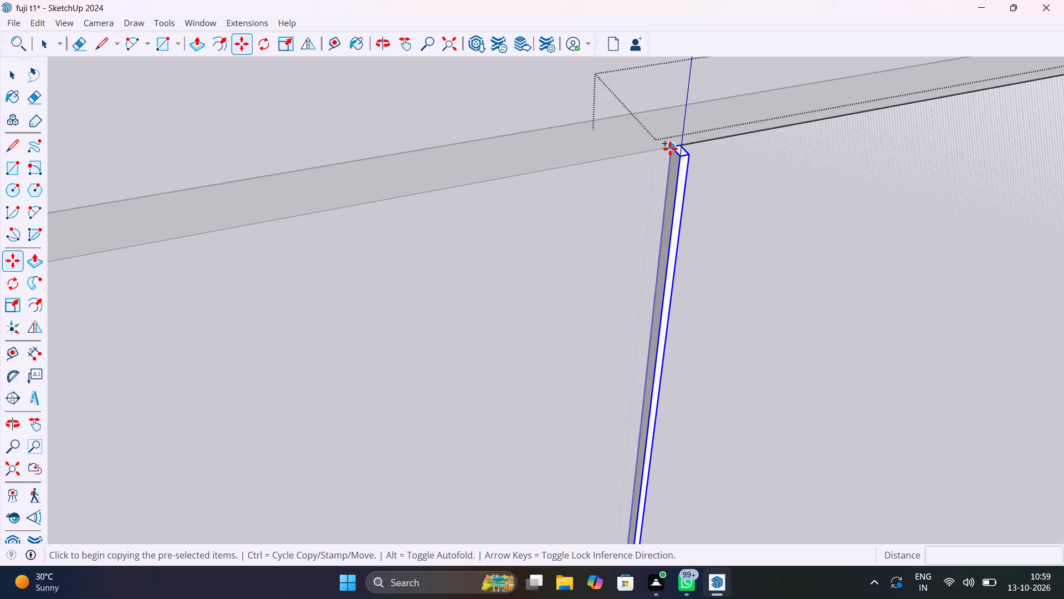
{"action": "left_click", "coordinate": [680, 142]}
{"action": "scroll", "coordinate": [796, 166], "scroll_direction": "down", "scroll_amount": 12}
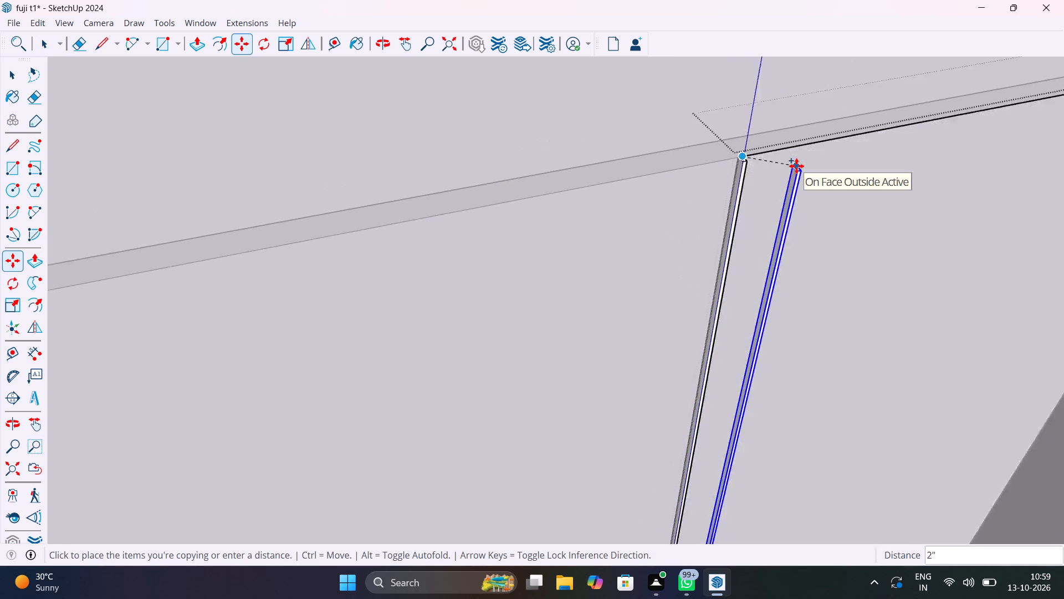
{"action": "scroll", "coordinate": [796, 166], "scroll_direction": "down", "scroll_amount": 2}
{"action": "middle_click_drag", "start_coordinate": [795, 168], "coordinate": [569, 266], "text": "shift"}
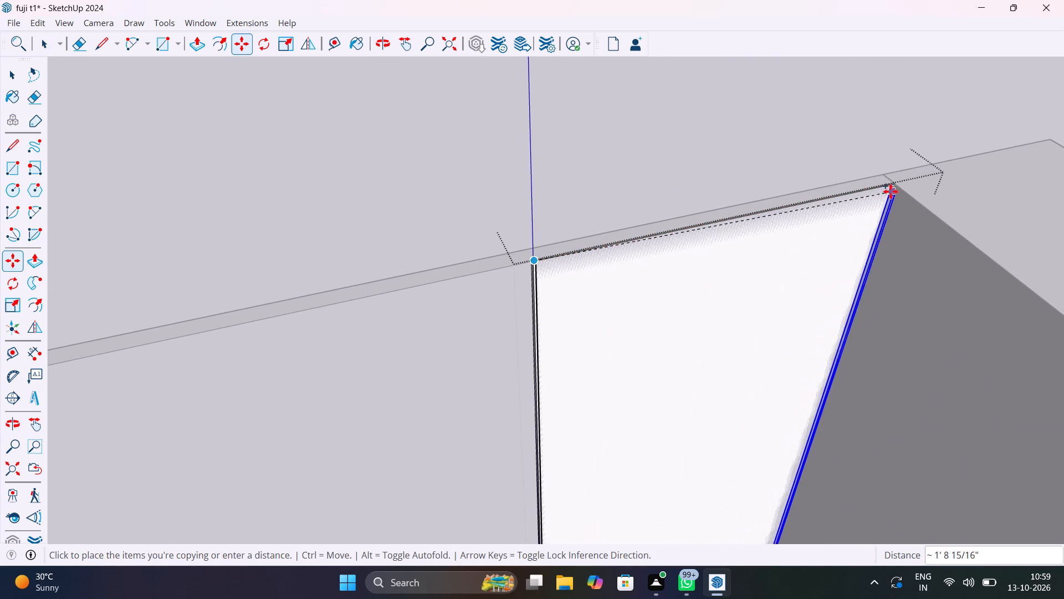
{"action": "scroll", "coordinate": [891, 191], "scroll_direction": "up", "scroll_amount": 20}
{"action": "scroll", "coordinate": [891, 191], "scroll_direction": "up", "scroll_amount": 1}
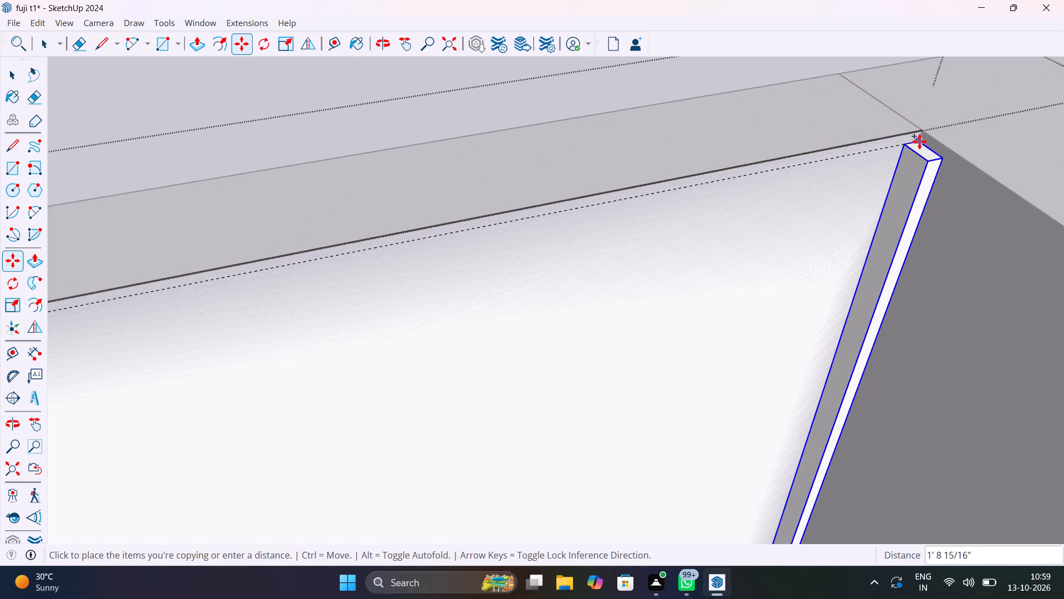
{"action": "left_click", "coordinate": [921, 134]}
Divide the span between the original strip and its copy into 25 equal intervals of strips, and close the group.
{"action": "scroll", "coordinate": [806, 223], "scroll_direction": "down", "scroll_amount": 19}
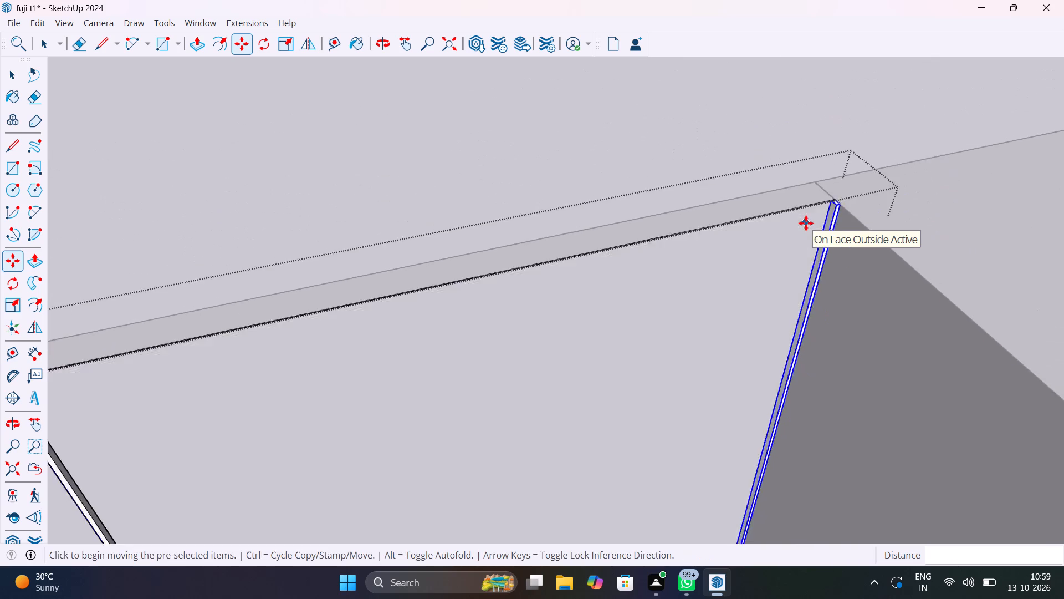
{"action": "scroll", "coordinate": [806, 223], "scroll_direction": "down", "scroll_amount": 12}
{"action": "type", "text": "25/"}
{"action": "key", "text": "Return"}
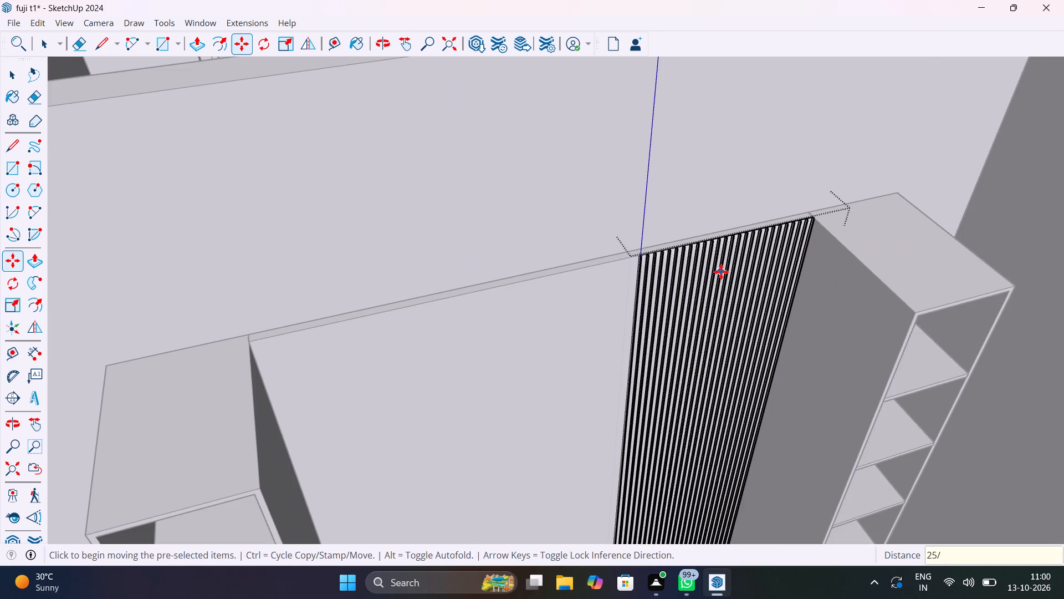
{"action": "key", "text": "space"}
{"action": "scroll", "coordinate": [702, 283], "scroll_direction": "down", "scroll_amount": 13}
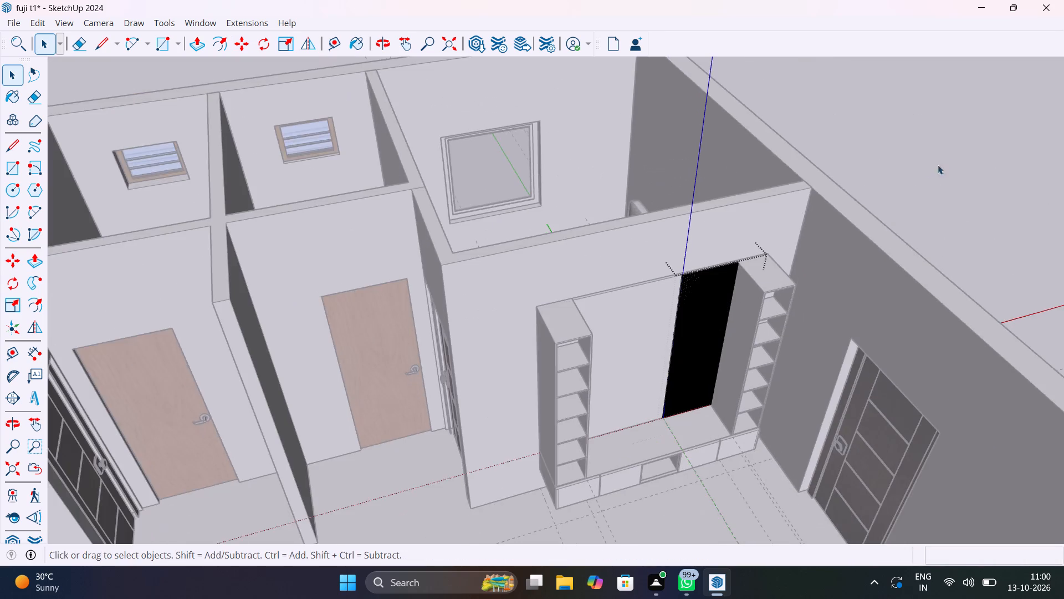
{"action": "left_click", "coordinate": [945, 158]}
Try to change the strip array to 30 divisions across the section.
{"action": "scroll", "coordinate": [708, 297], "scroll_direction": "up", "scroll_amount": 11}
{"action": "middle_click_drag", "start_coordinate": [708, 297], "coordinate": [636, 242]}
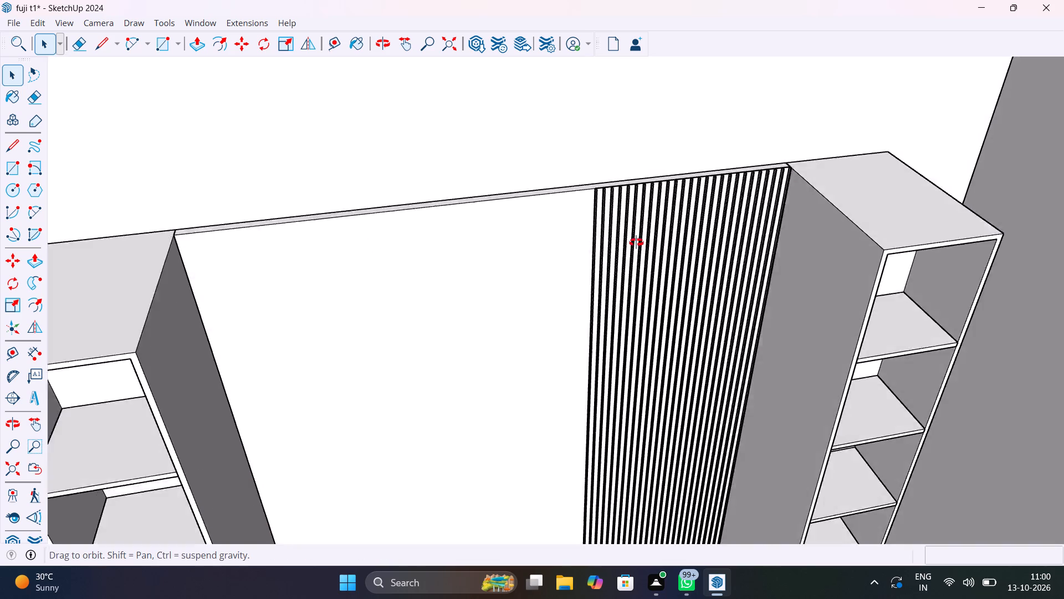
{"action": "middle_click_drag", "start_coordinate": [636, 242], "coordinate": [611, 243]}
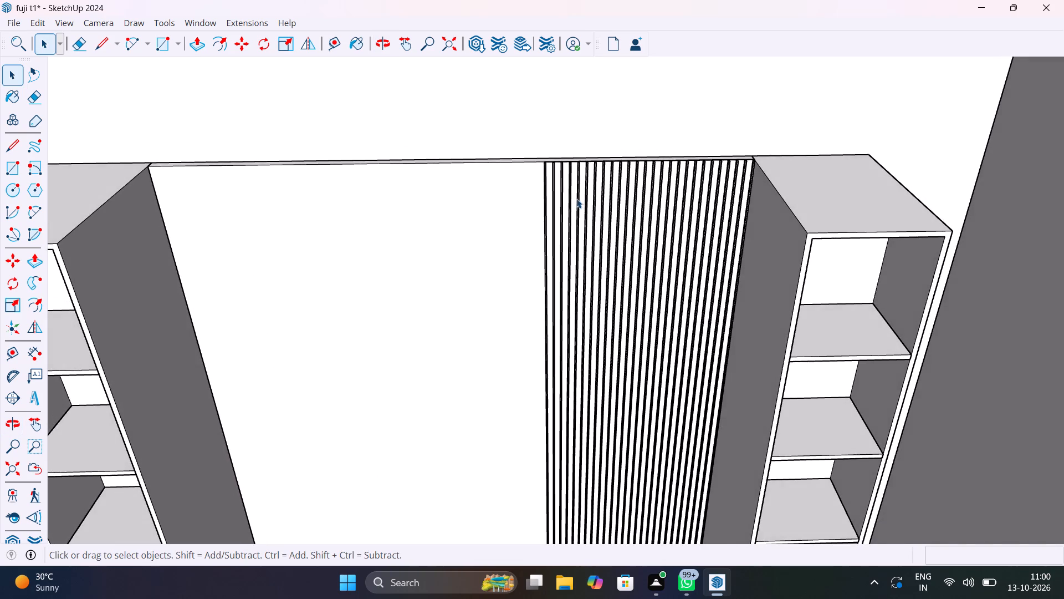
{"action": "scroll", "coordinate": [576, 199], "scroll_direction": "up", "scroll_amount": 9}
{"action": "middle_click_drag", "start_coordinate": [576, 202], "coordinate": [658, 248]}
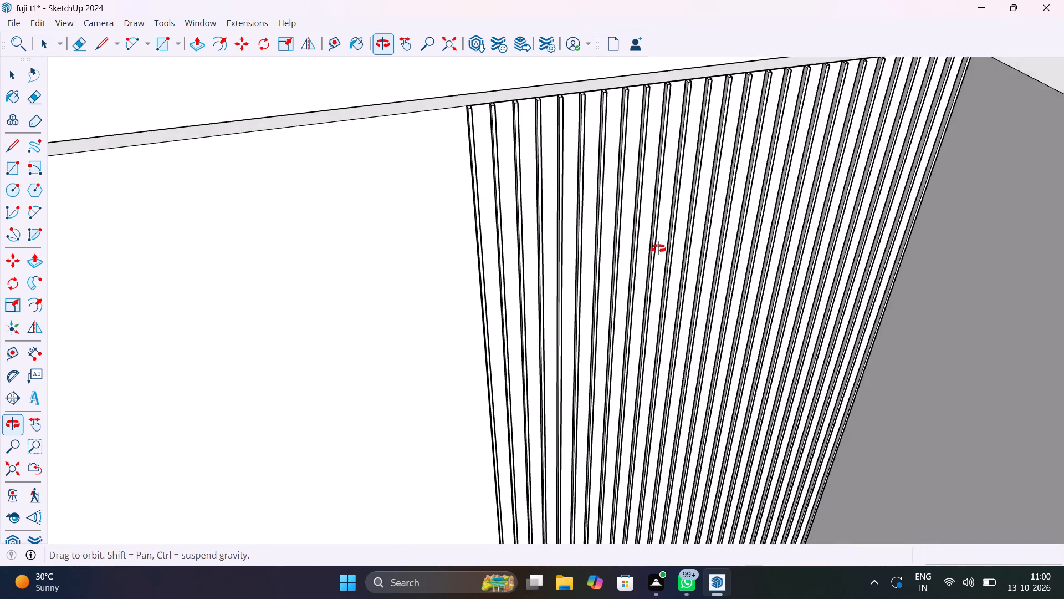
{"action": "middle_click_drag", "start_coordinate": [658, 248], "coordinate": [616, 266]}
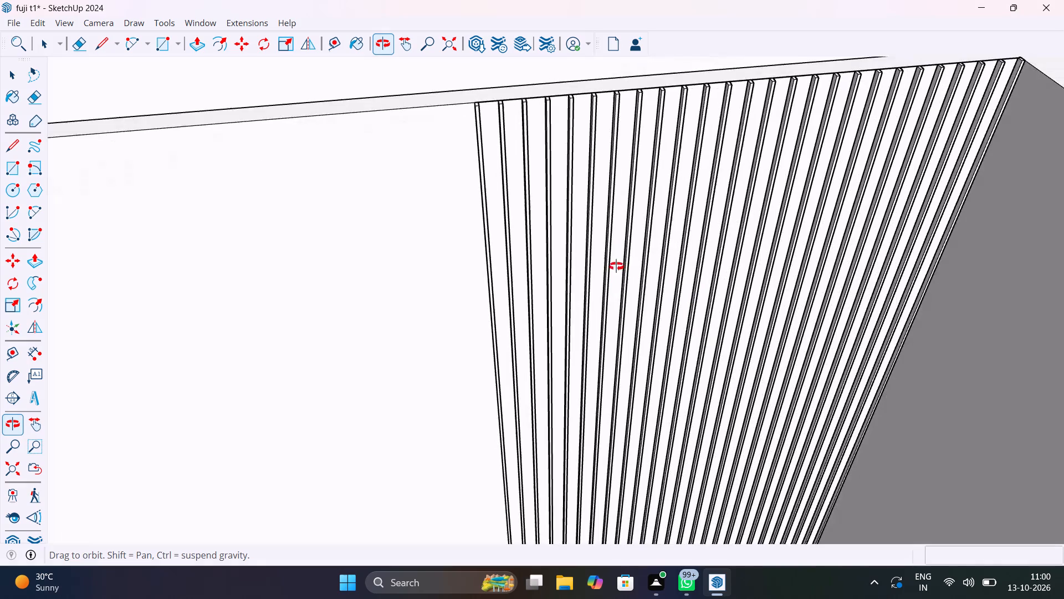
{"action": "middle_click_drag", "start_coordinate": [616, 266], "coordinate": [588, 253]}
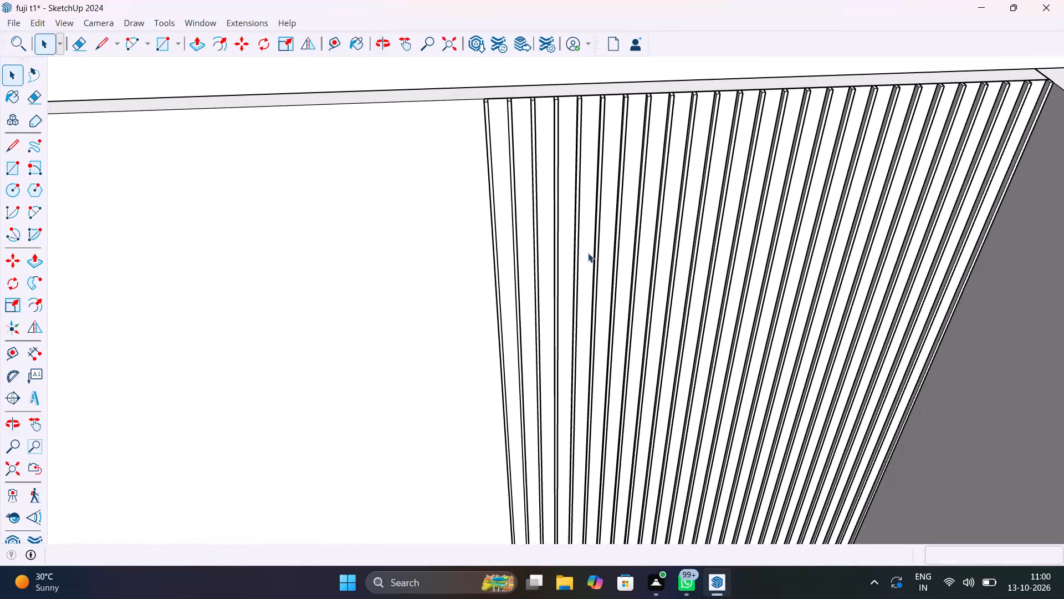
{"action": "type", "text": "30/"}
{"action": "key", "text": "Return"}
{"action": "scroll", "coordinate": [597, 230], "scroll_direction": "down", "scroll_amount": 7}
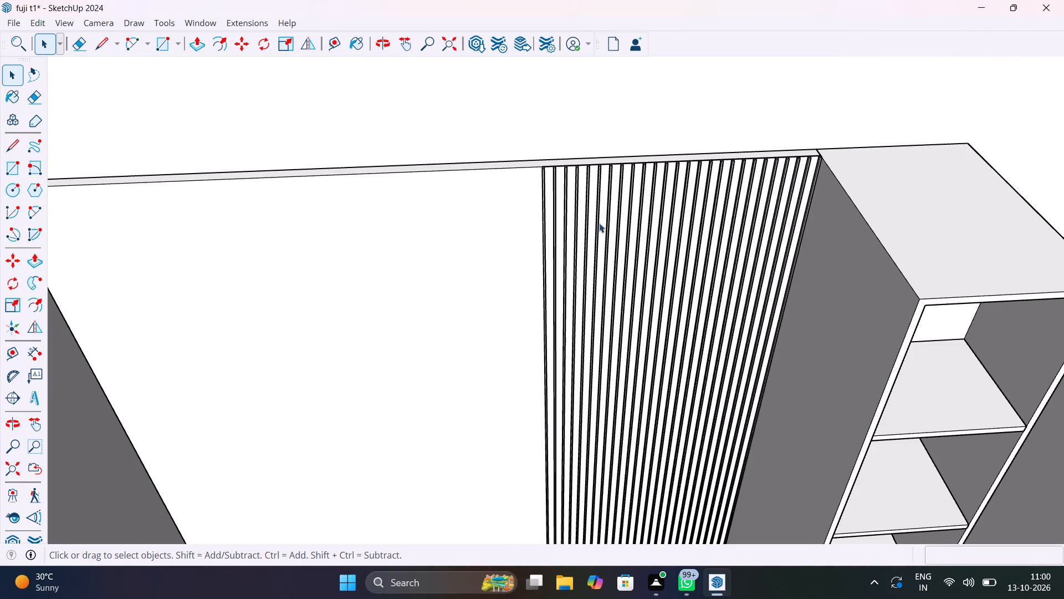
Show the V-Ray for SketchUp toolbar and dock it in the row with the other toolbars.
{"action": "key", "text": "b"}
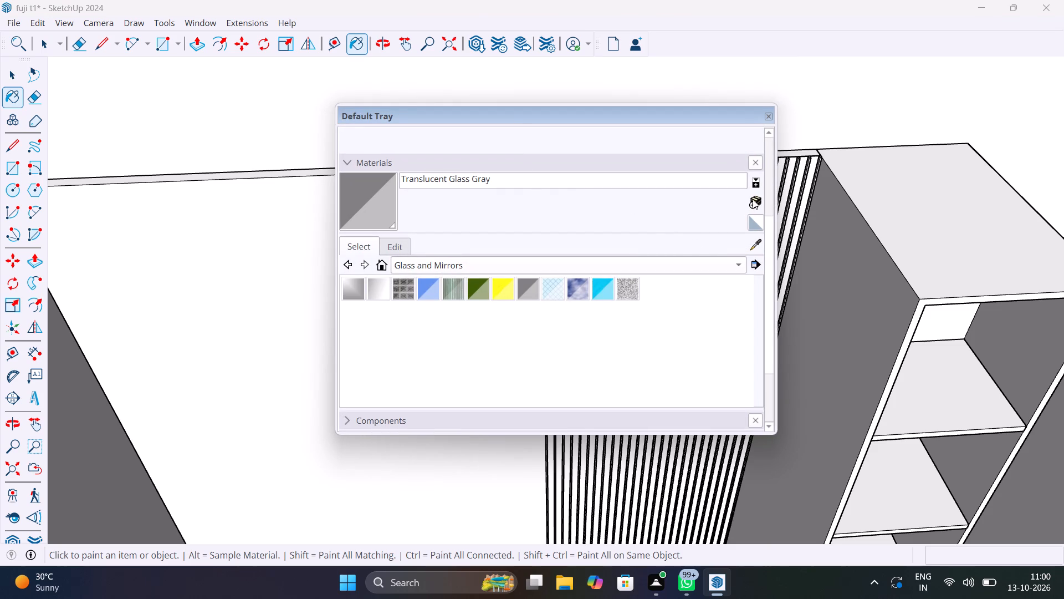
{"action": "left_click", "coordinate": [770, 118]}
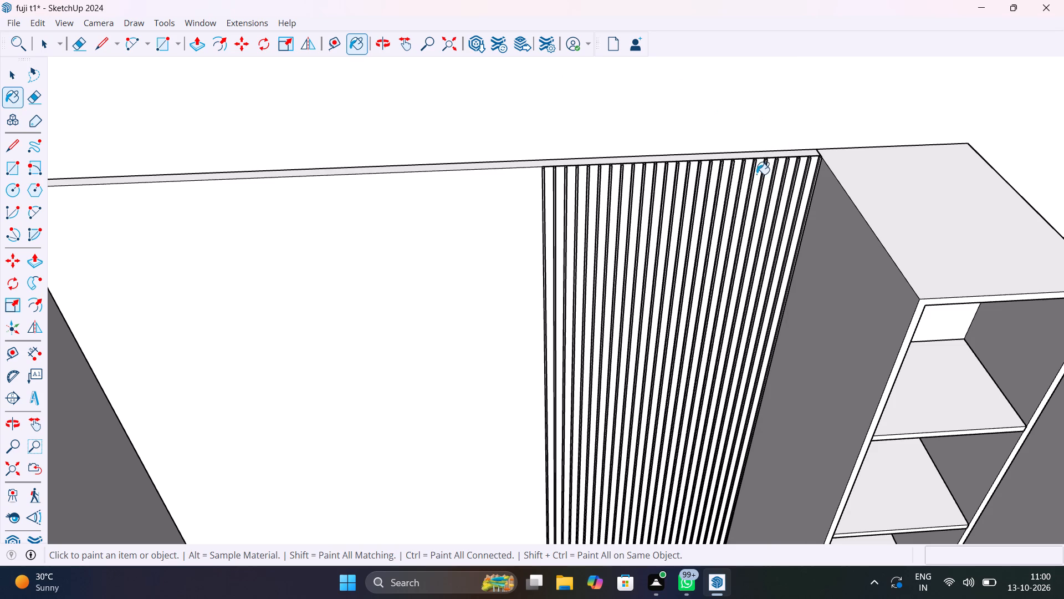
{"action": "right_click", "coordinate": [604, 14]}
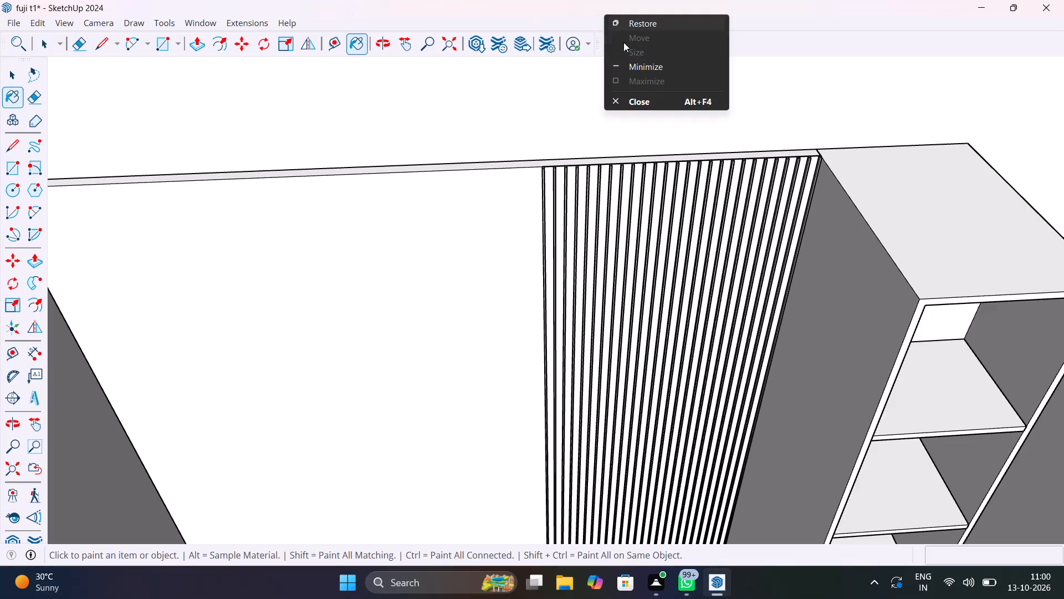
{"action": "right_click", "coordinate": [752, 23]}
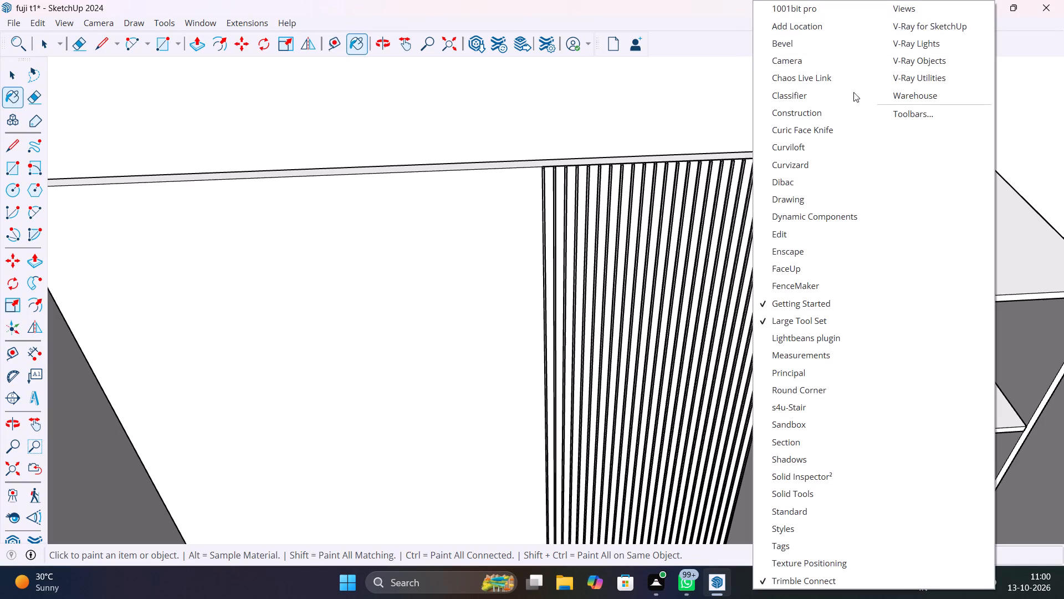
{"action": "left_click", "coordinate": [941, 30]}
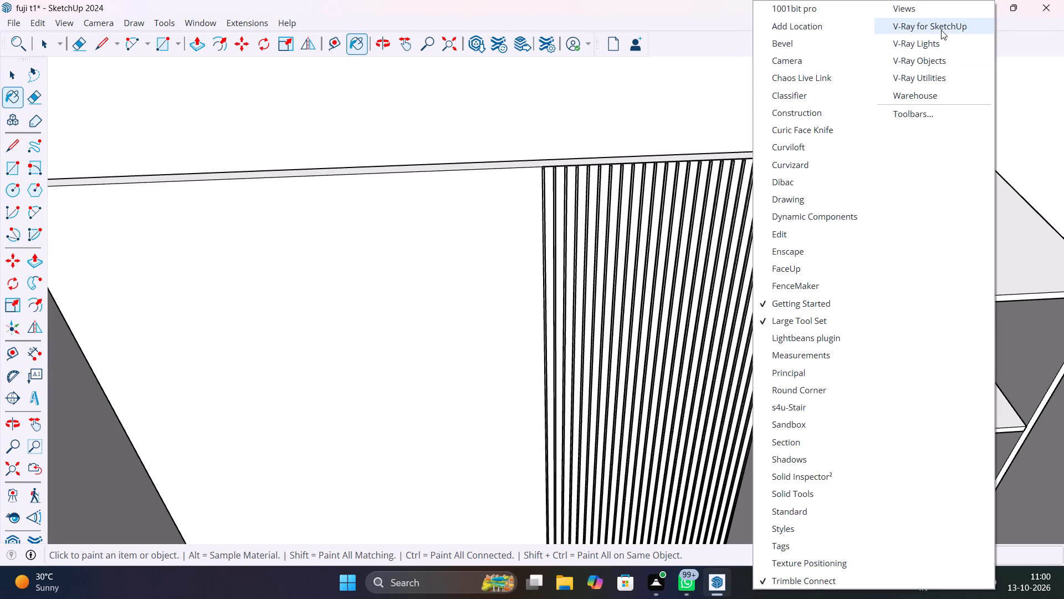
{"action": "left_click_drag", "start_coordinate": [279, 106], "coordinate": [890, 14]}
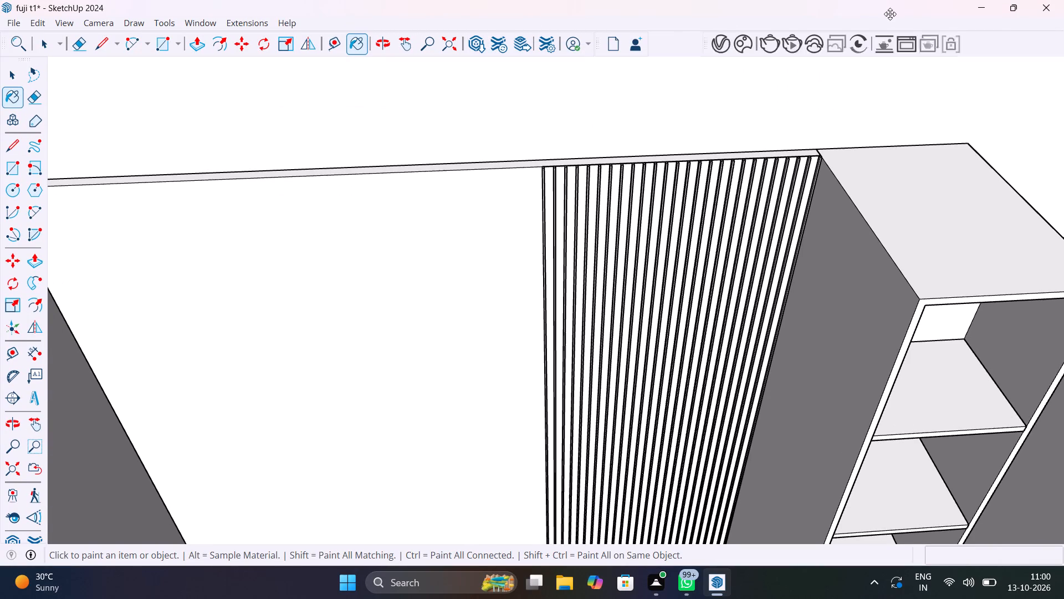
{"action": "left_click_drag", "start_coordinate": [890, 14], "coordinate": [922, 16]}
Open the Chaos Cosmos browser and search its online library for "wood".
{"action": "left_click", "coordinate": [781, 50]}
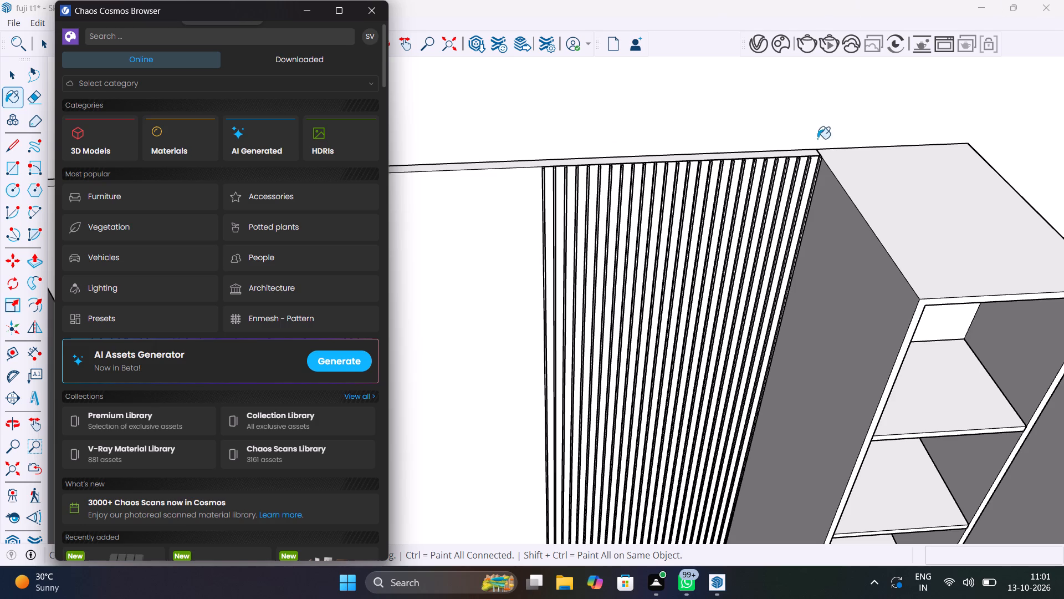
{"action": "left_click", "coordinate": [298, 38]}
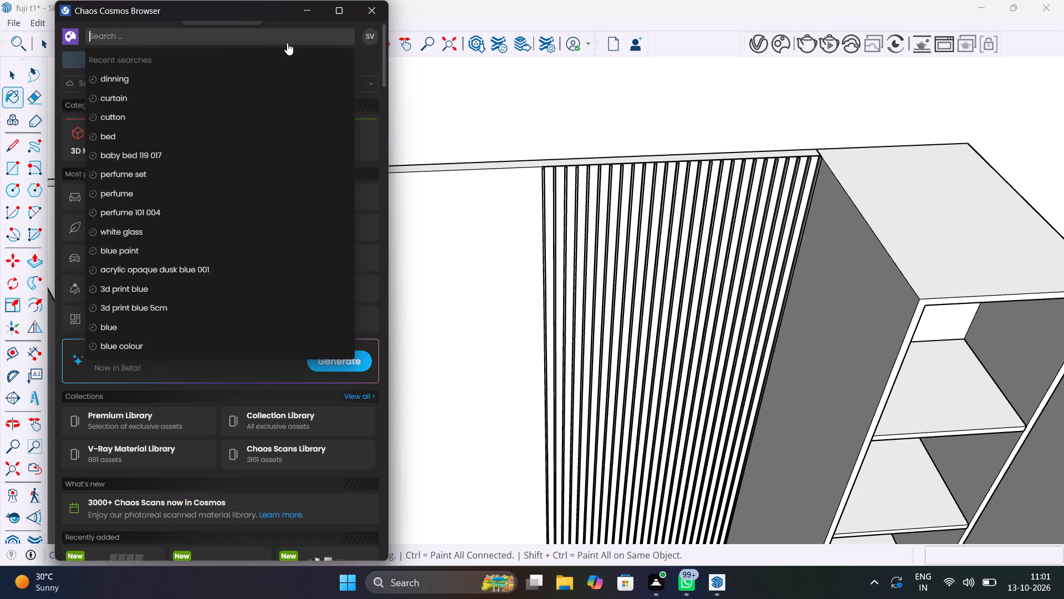
{"action": "type", "text": "wood"}
{"action": "key", "text": "Return"}
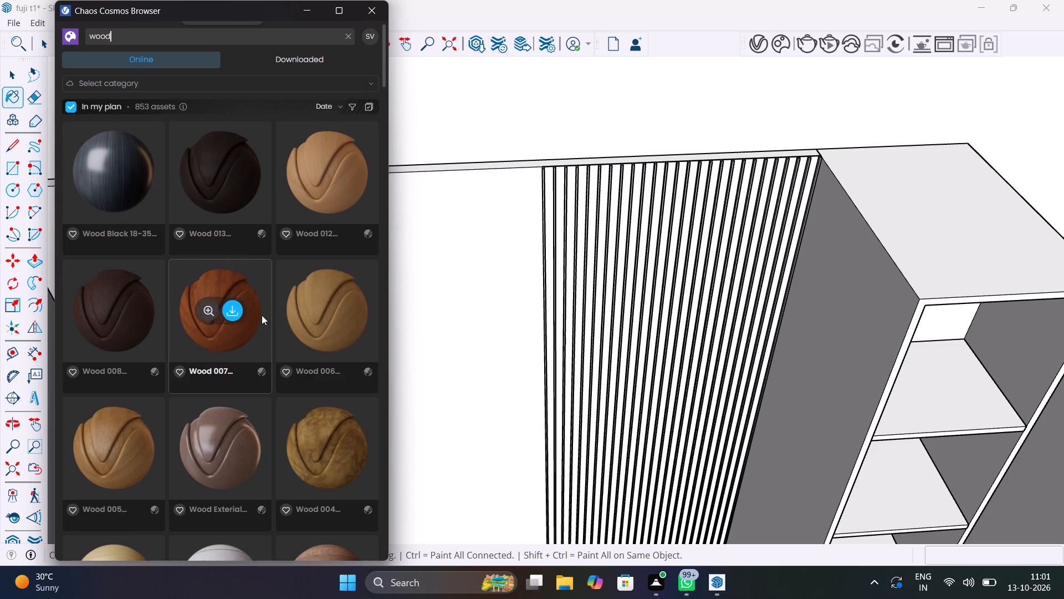
Look through the online "wood" results for a finish that suits the strip panel.
{"action": "scroll", "coordinate": [294, 305], "scroll_direction": "down", "scroll_amount": 8}
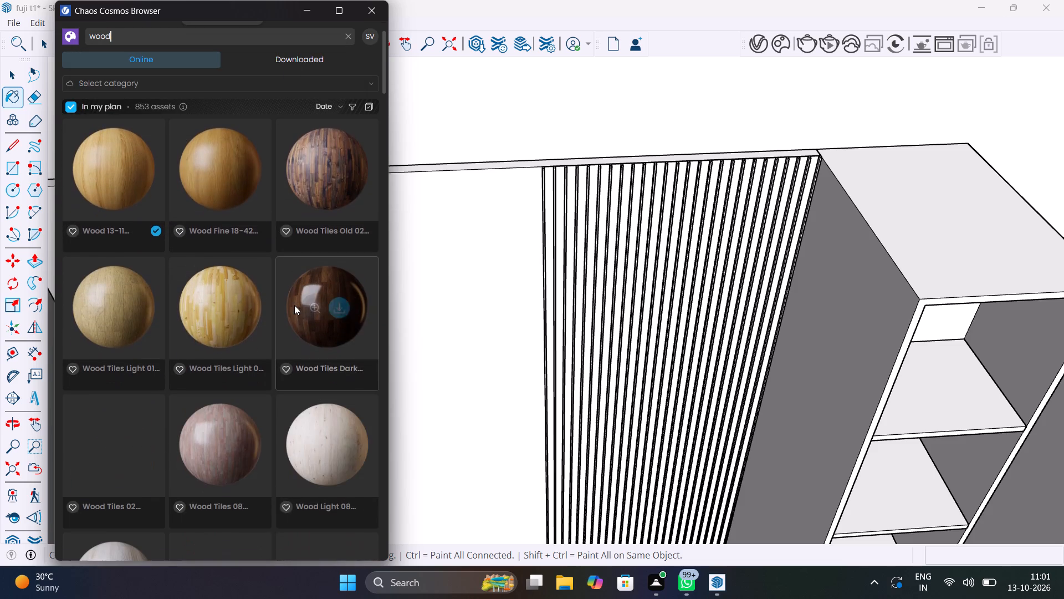
{"action": "scroll", "coordinate": [294, 305], "scroll_direction": "down", "scroll_amount": 9}
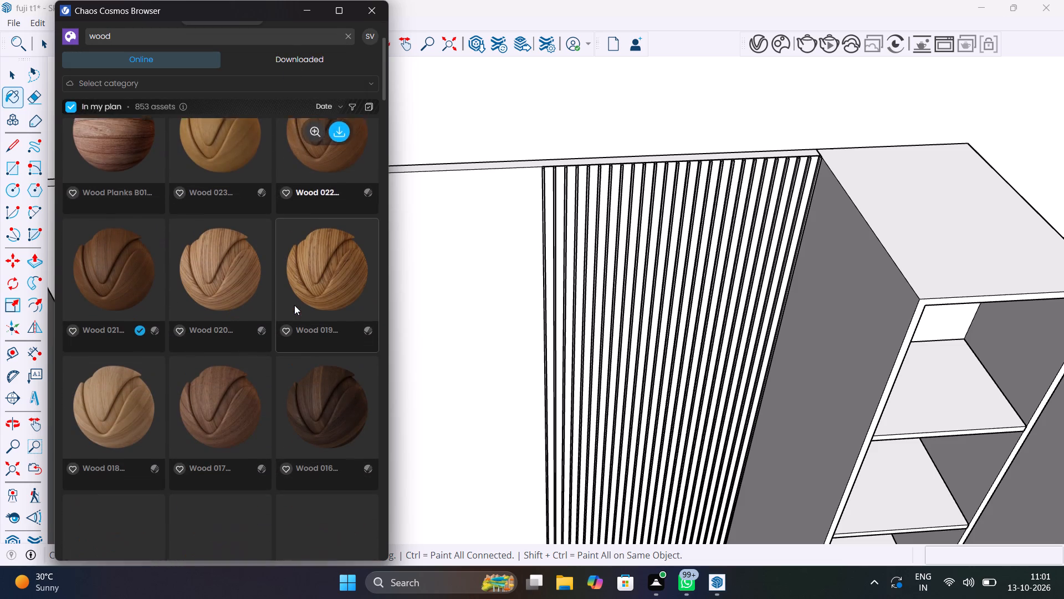
{"action": "scroll", "coordinate": [294, 305], "scroll_direction": "down", "scroll_amount": 3}
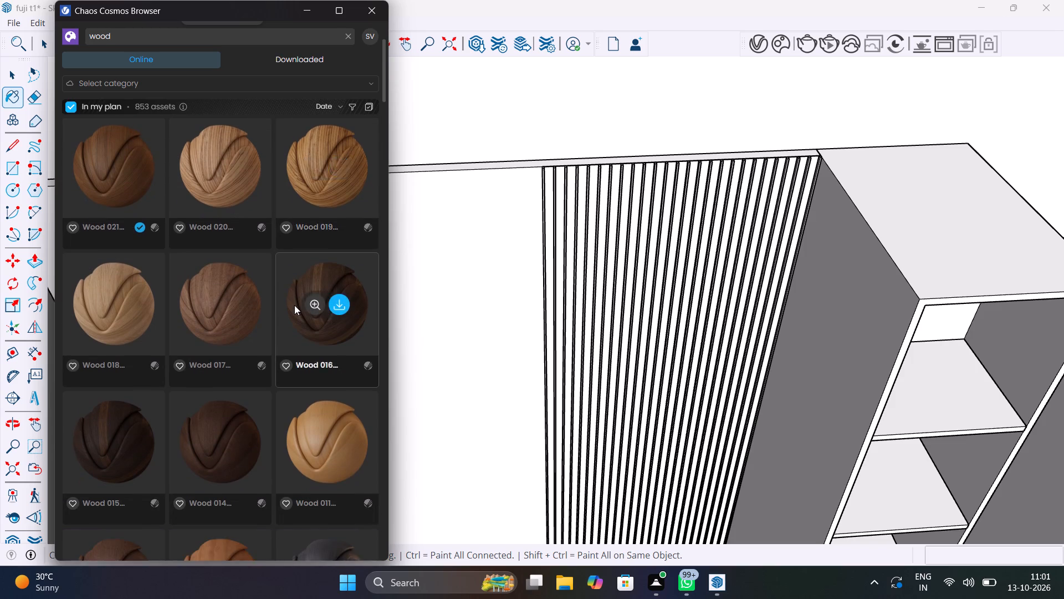
{"action": "scroll", "coordinate": [294, 305], "scroll_direction": "down", "scroll_amount": 11}
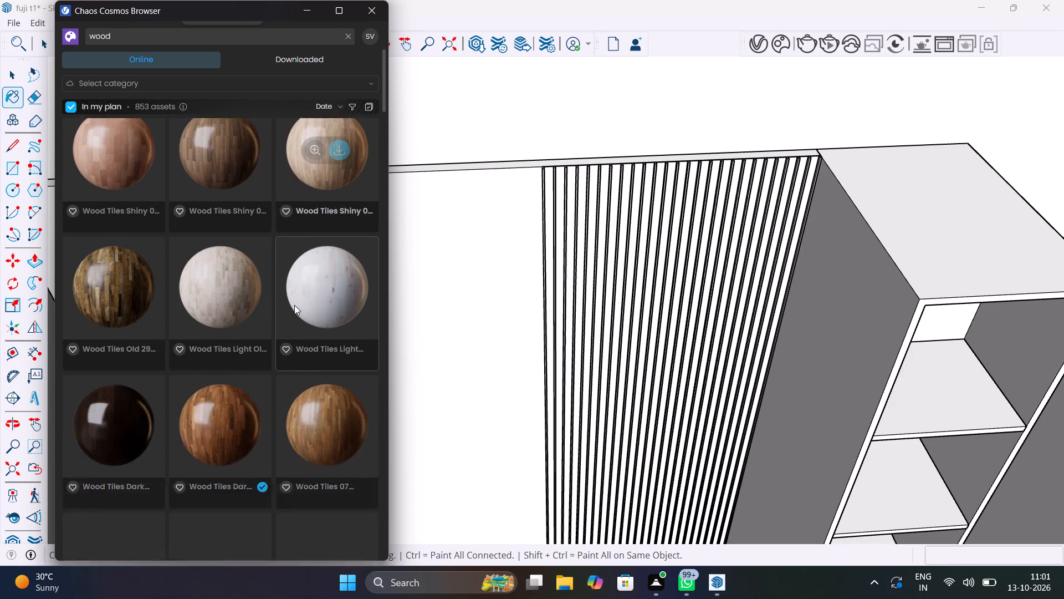
{"action": "scroll", "coordinate": [294, 305], "scroll_direction": "down", "scroll_amount": 2}
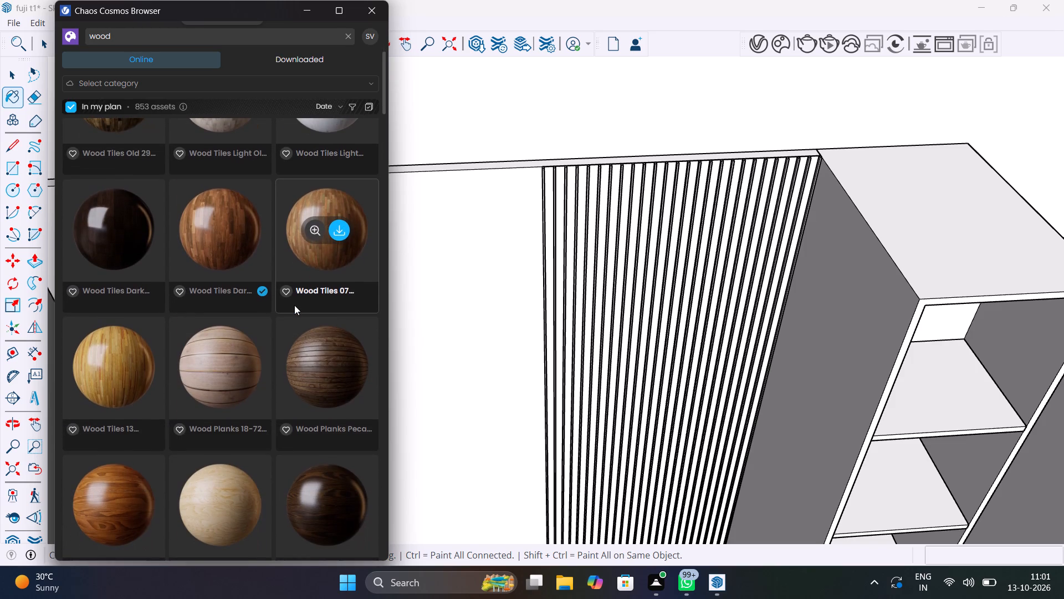
{"action": "scroll", "coordinate": [294, 305], "scroll_direction": "down", "scroll_amount": 2}
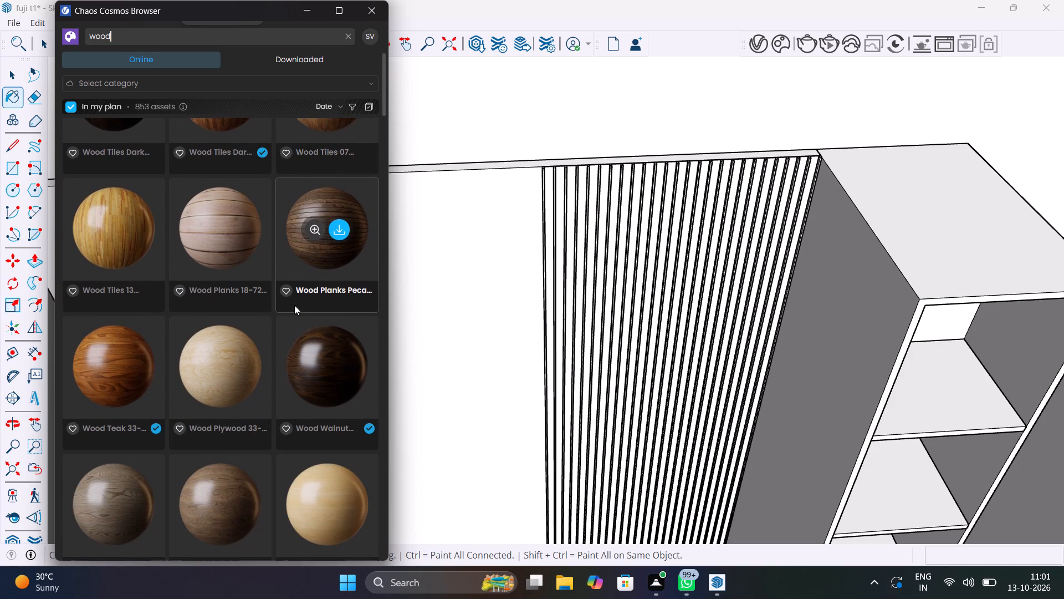
{"action": "scroll", "coordinate": [294, 305], "scroll_direction": "down", "scroll_amount": 4}
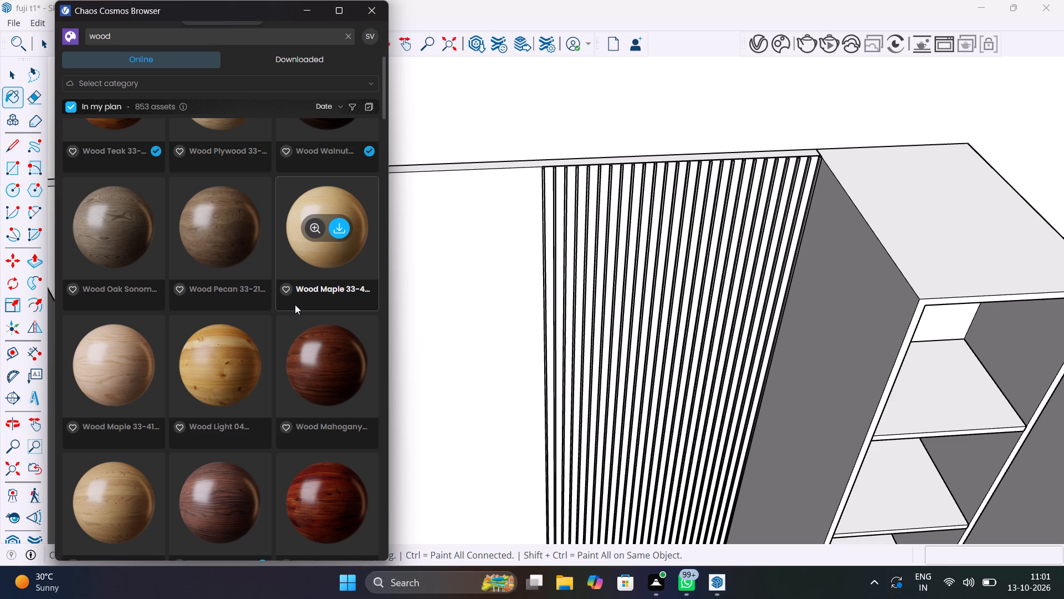
{"action": "scroll", "coordinate": [313, 361], "scroll_direction": "down", "scroll_amount": 2}
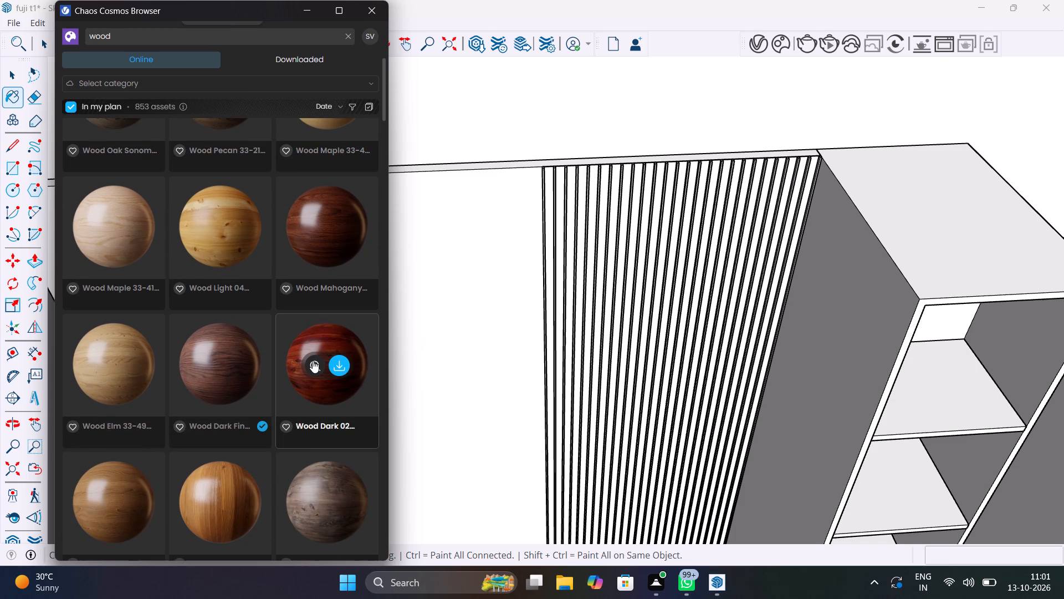
{"action": "scroll", "coordinate": [313, 361], "scroll_direction": "down", "scroll_amount": 10}
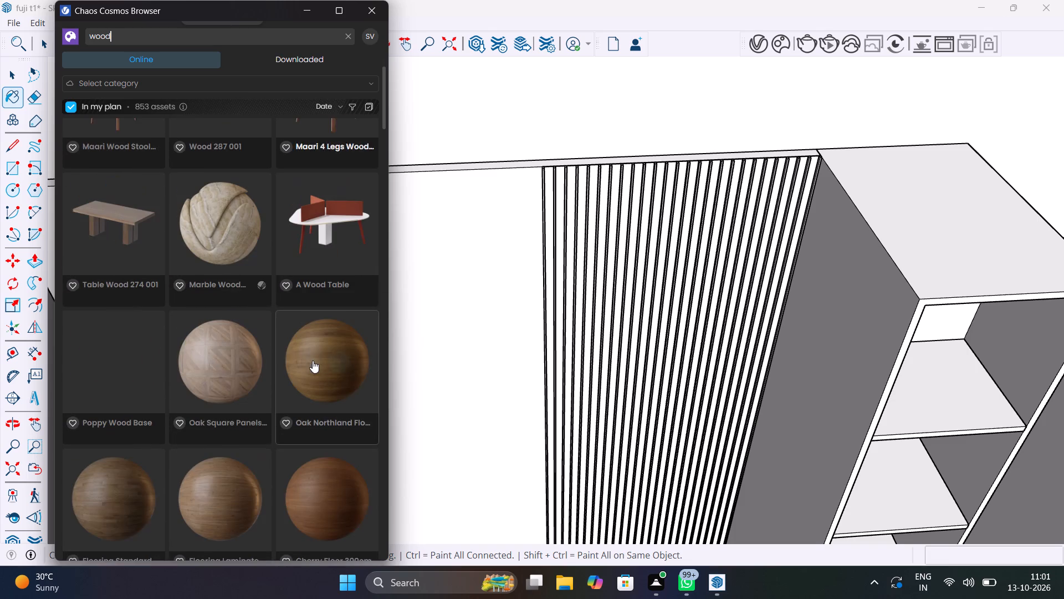
{"action": "scroll", "coordinate": [313, 361], "scroll_direction": "down", "scroll_amount": 10}
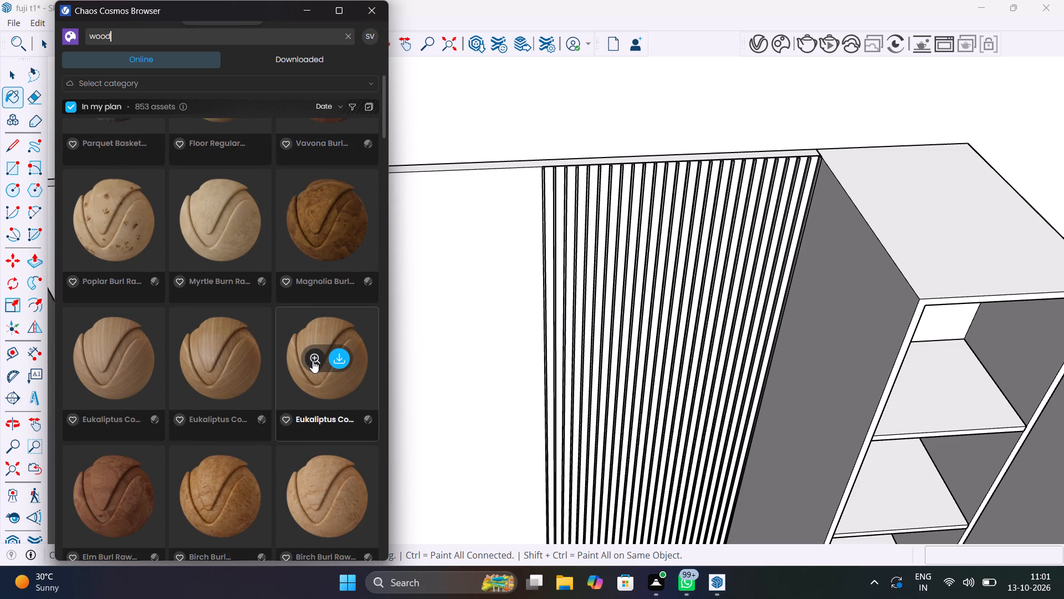
{"action": "scroll", "coordinate": [313, 361], "scroll_direction": "down", "scroll_amount": 5}
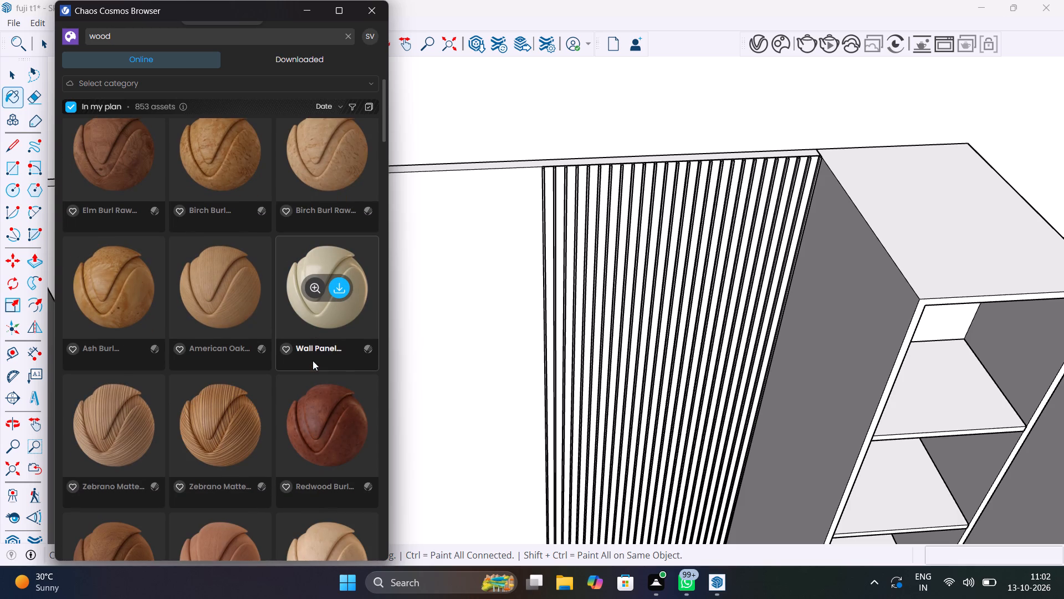
{"action": "scroll", "coordinate": [313, 361], "scroll_direction": "down", "scroll_amount": 3}
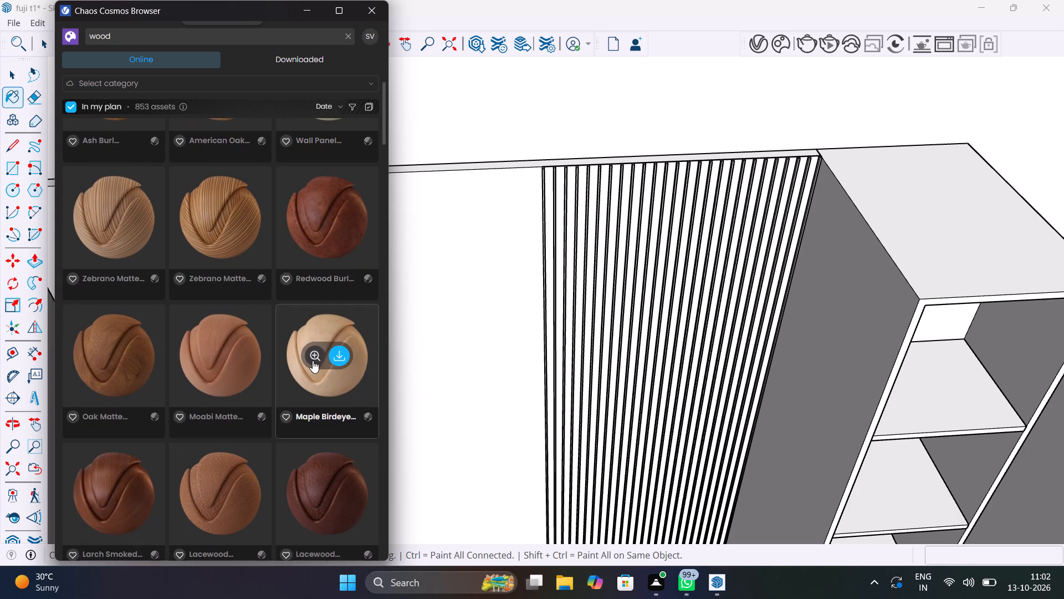
{"action": "scroll", "coordinate": [309, 378], "scroll_direction": "down", "scroll_amount": 4}
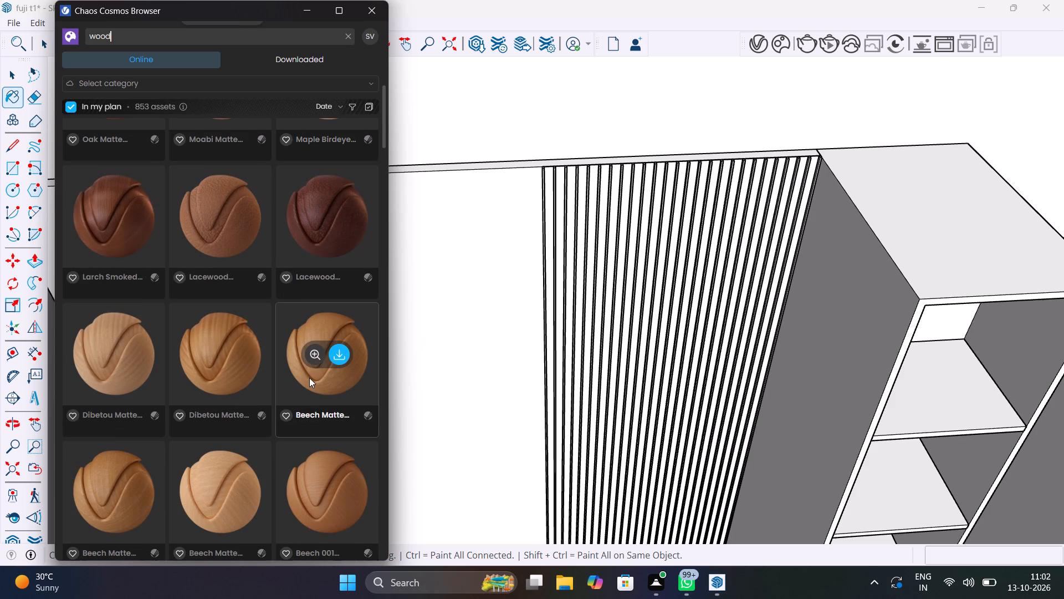
{"action": "scroll", "coordinate": [309, 378], "scroll_direction": "down", "scroll_amount": 4}
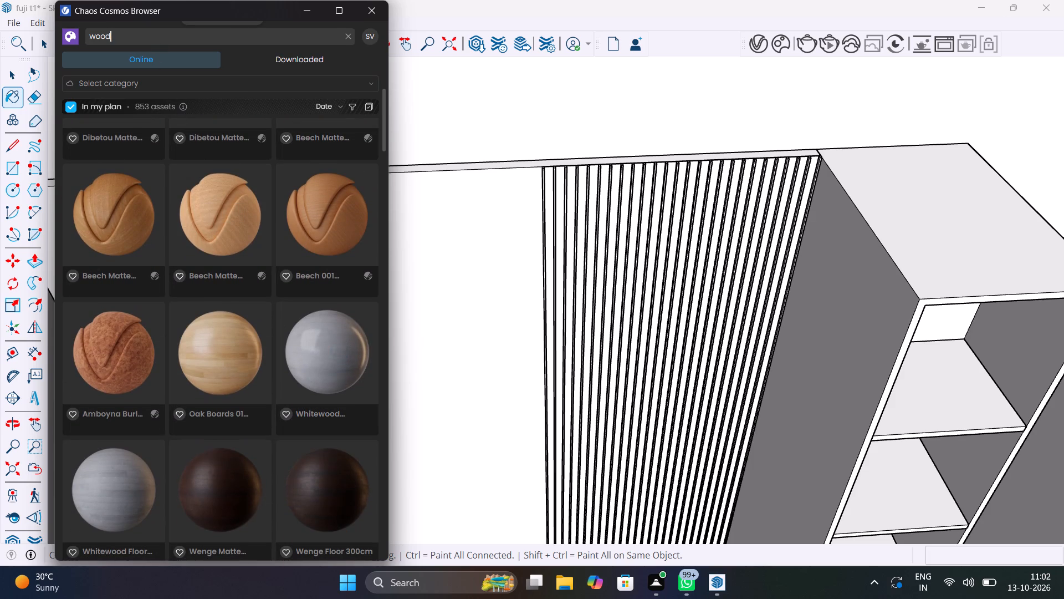
Refine the online asset search to "wood brown".
{"action": "left_click", "coordinate": [158, 35]}
{"action": "key", "text": "space"}
{"action": "type", "text": "bro"}
{"action": "type", "text": "wn"}
{"action": "key", "text": "space"}
{"action": "key", "text": "Return"}
{"action": "key", "text": "Return"}
{"action": "key", "text": "Return"}
{"action": "key", "text": "Return"}
{"action": "key", "text": "Return"}
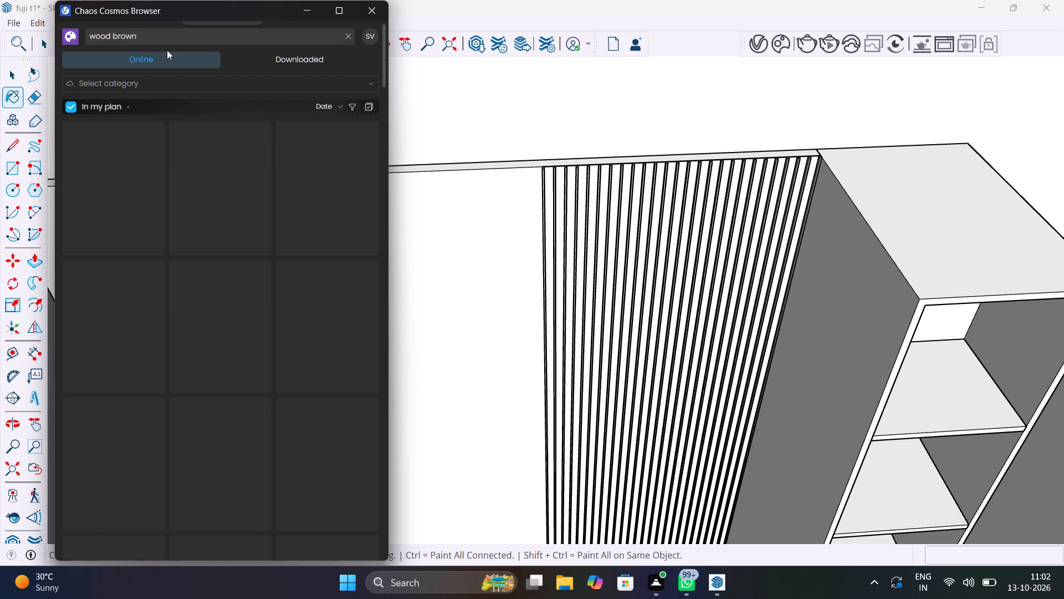
Look through the "wood brown" results for a suitable brown wood material.
{"action": "scroll", "coordinate": [192, 318], "scroll_direction": "down", "scroll_amount": 3}
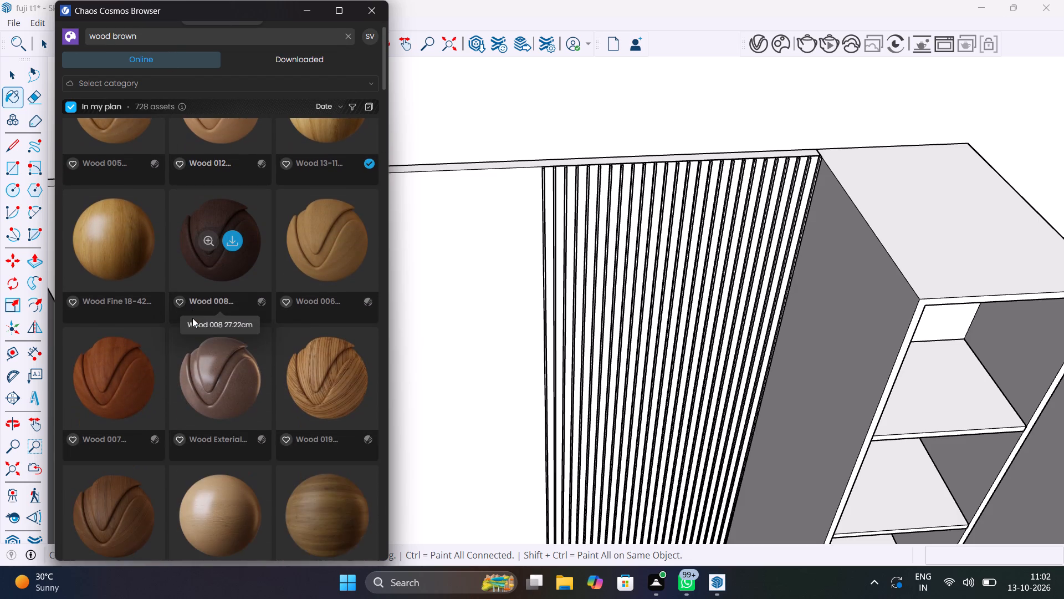
{"action": "scroll", "coordinate": [192, 318], "scroll_direction": "down", "scroll_amount": 12}
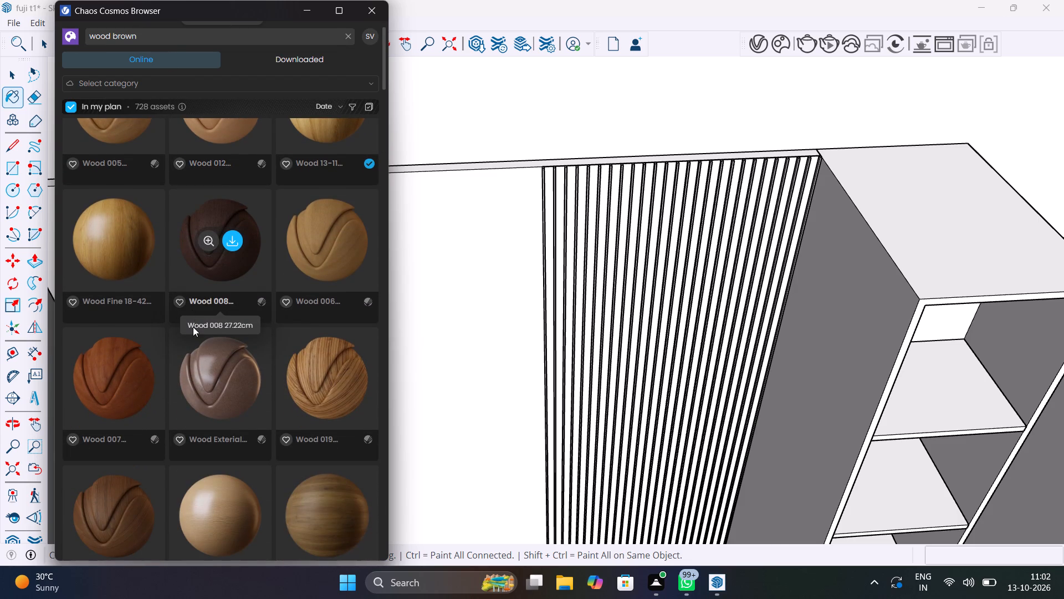
{"action": "scroll", "coordinate": [193, 333], "scroll_direction": "down", "scroll_amount": 9}
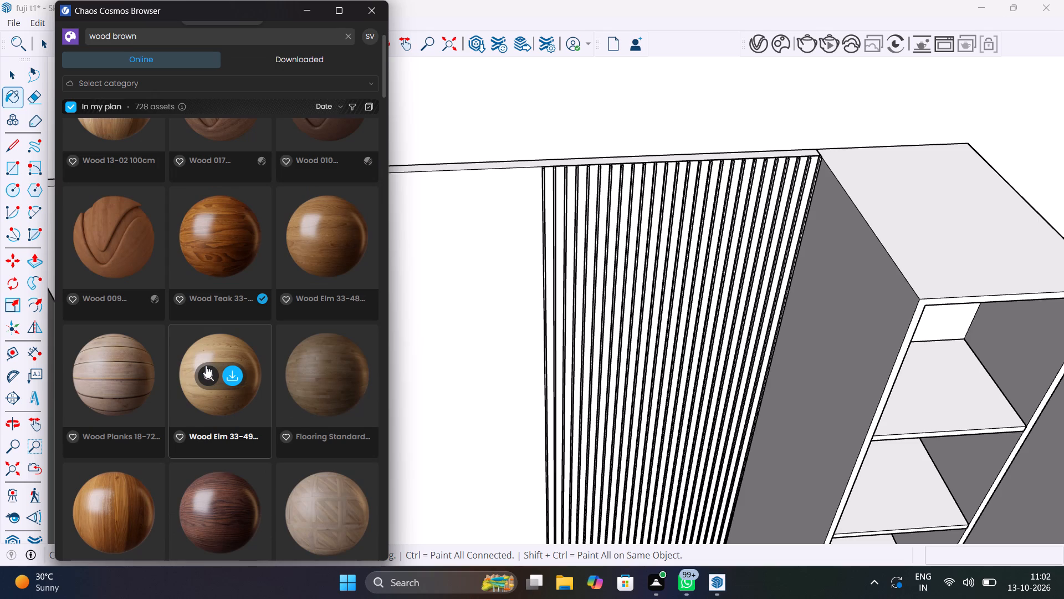
{"action": "scroll", "coordinate": [206, 366], "scroll_direction": "down", "scroll_amount": 2}
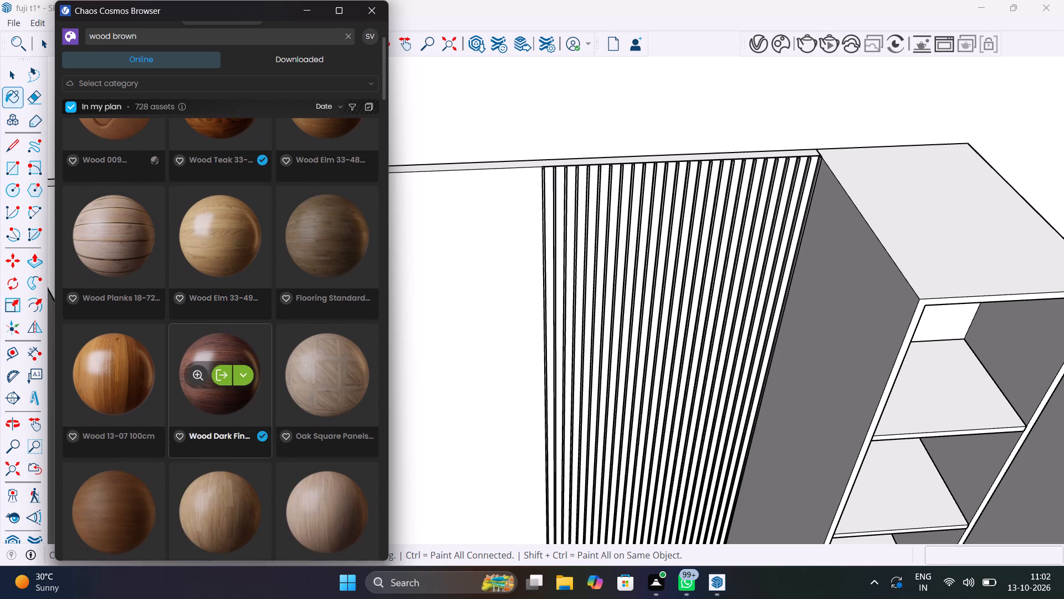
{"action": "scroll", "coordinate": [206, 366], "scroll_direction": "down", "scroll_amount": 9}
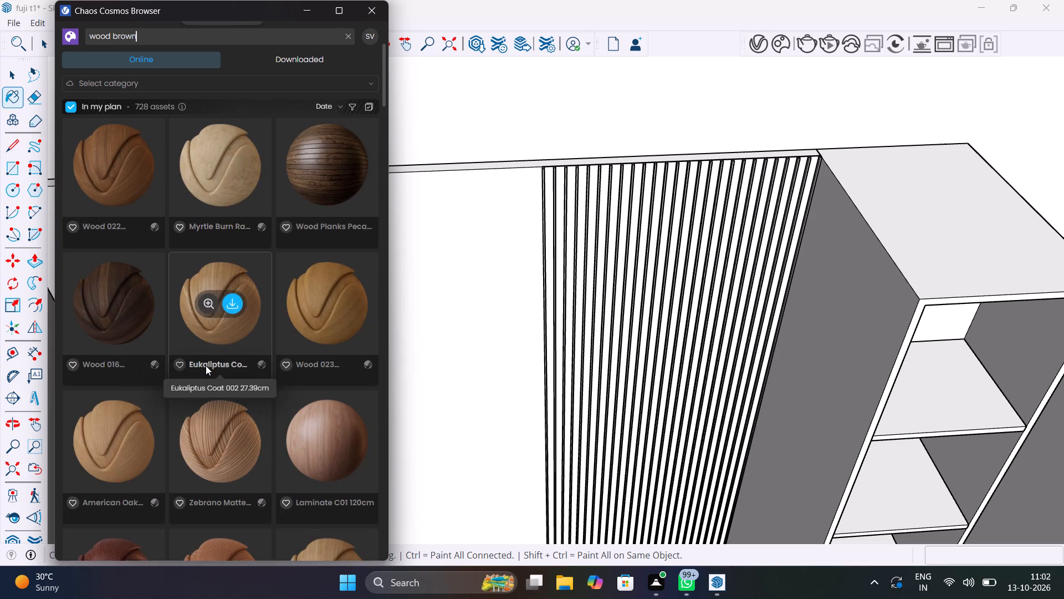
{"action": "scroll", "coordinate": [206, 366], "scroll_direction": "down", "scroll_amount": 8}
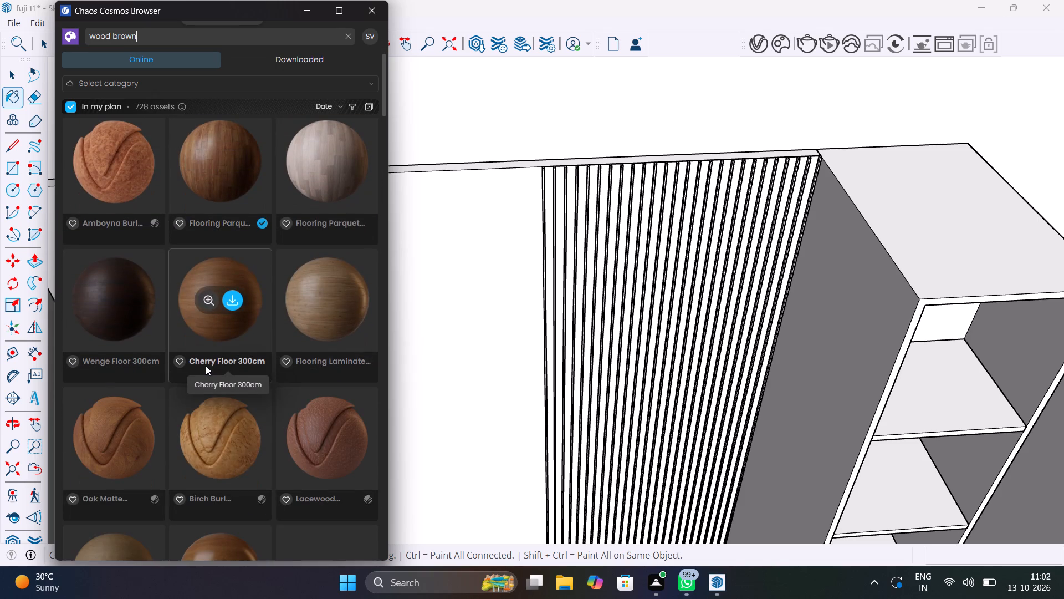
{"action": "scroll", "coordinate": [206, 366], "scroll_direction": "down", "scroll_amount": 5}
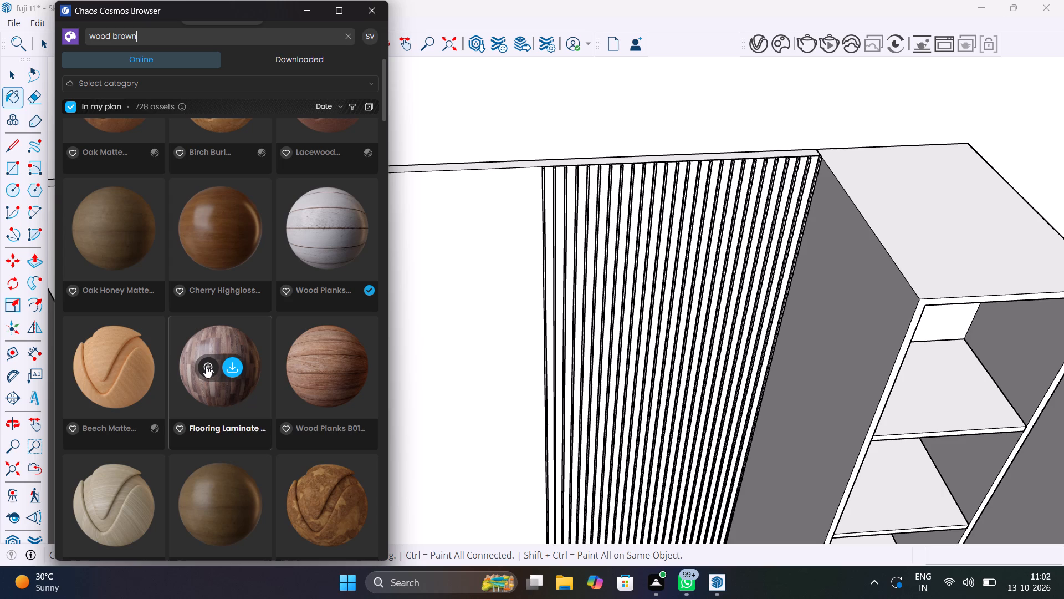
{"action": "scroll", "coordinate": [206, 383], "scroll_direction": "down", "scroll_amount": 4}
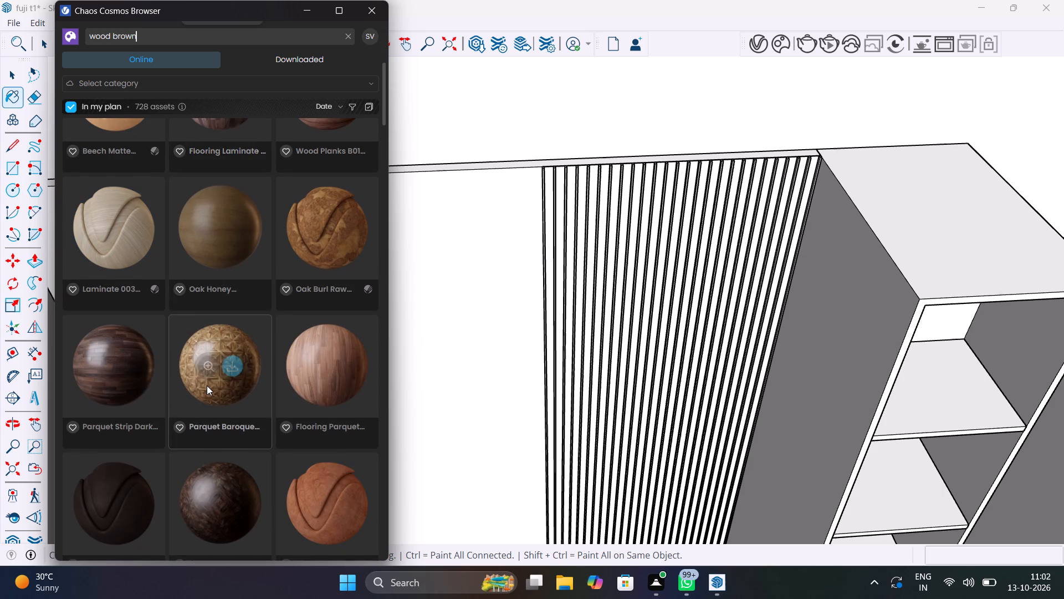
Import the Wood Teak 33-35 100cm material into the scene from the already downloaded assets.
{"action": "left_click", "coordinate": [308, 60]}
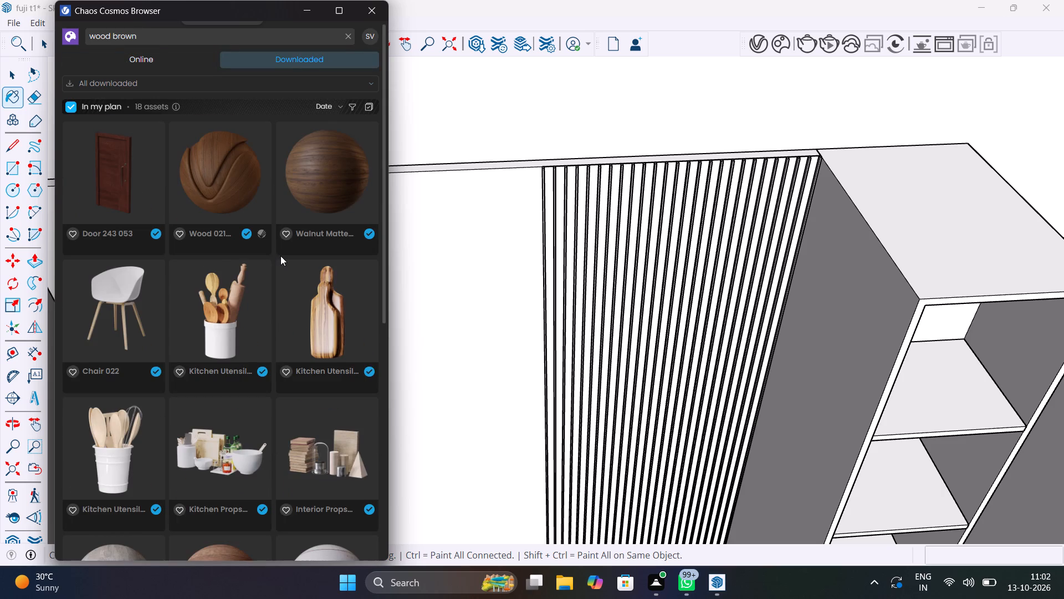
{"action": "scroll", "coordinate": [280, 256], "scroll_direction": "down", "scroll_amount": 3}
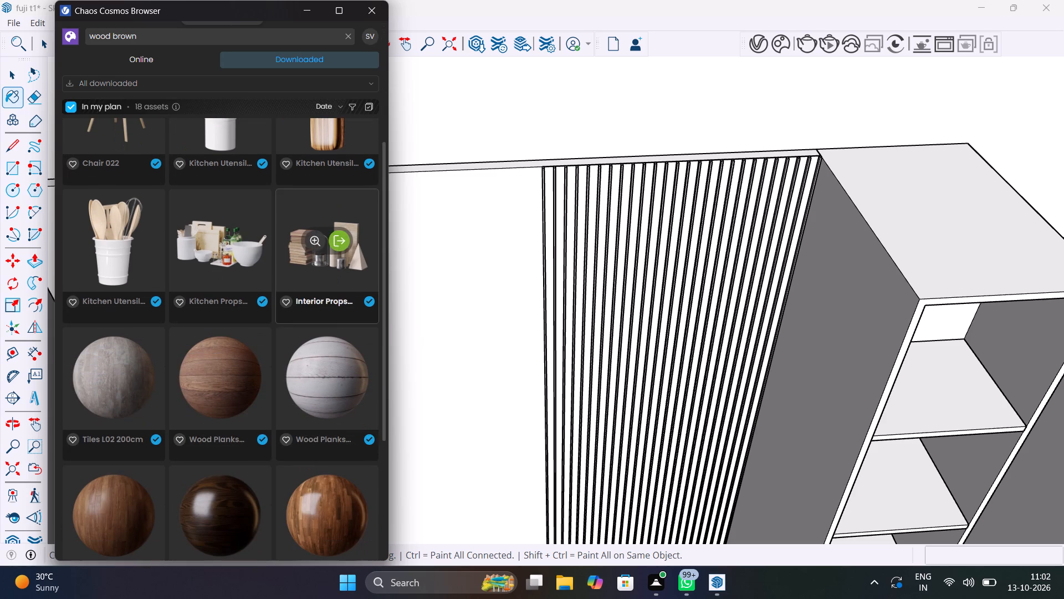
{"action": "scroll", "coordinate": [280, 256], "scroll_direction": "down", "scroll_amount": 6}
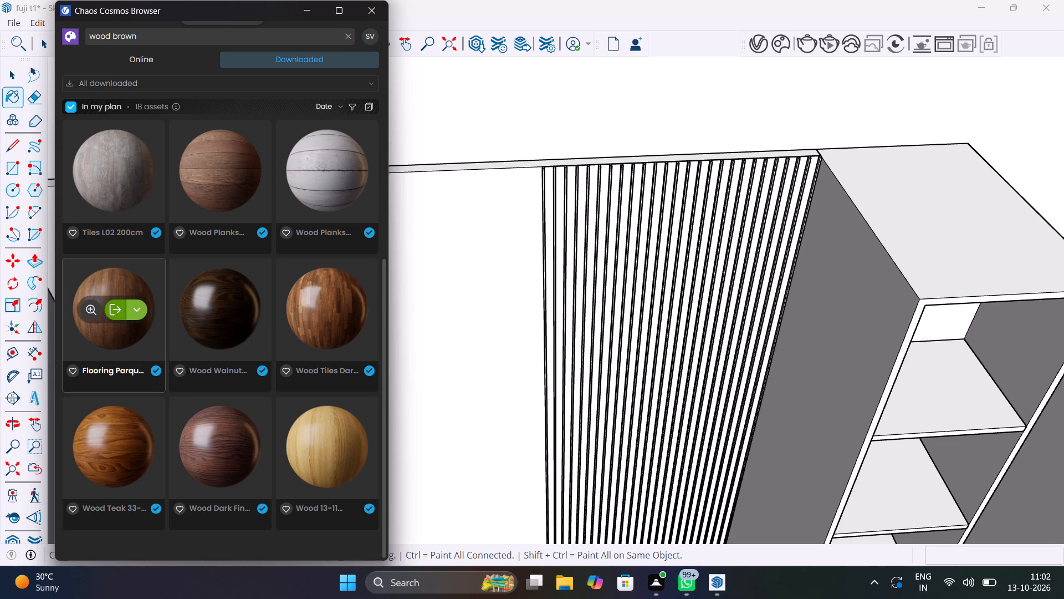
{"action": "left_click", "coordinate": [112, 448]}
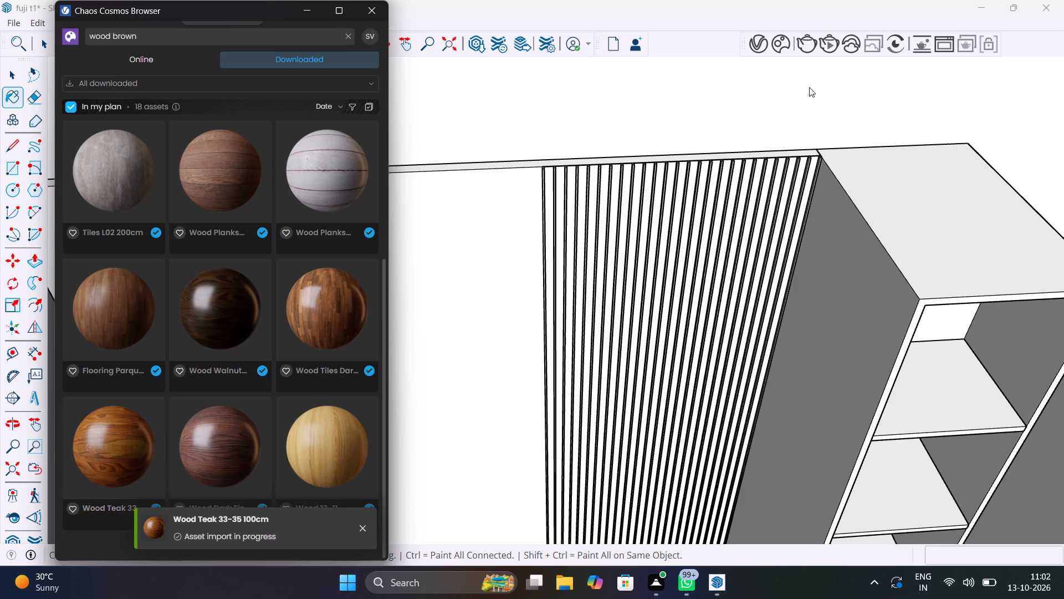
Show the scene materials in the V-Ray Asset Editor and apply Wood Teak 33-35 100cm#1 to the vertical strip group.
{"action": "left_click", "coordinate": [764, 44]}
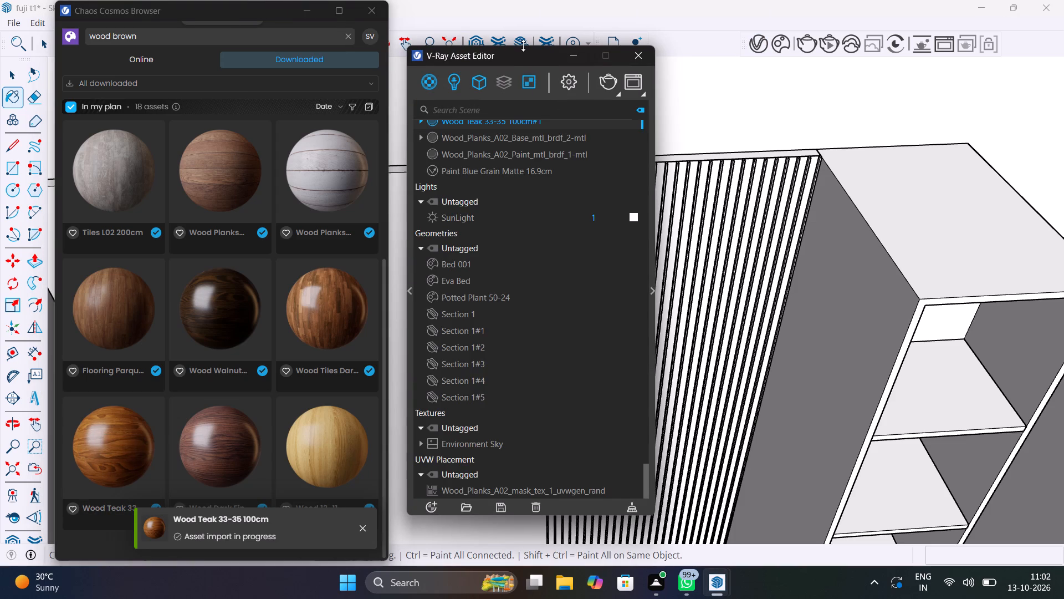
{"action": "left_click_drag", "start_coordinate": [531, 57], "coordinate": [904, 139]}
{"action": "scroll", "coordinate": [856, 226], "scroll_direction": "up", "scroll_amount": 1}
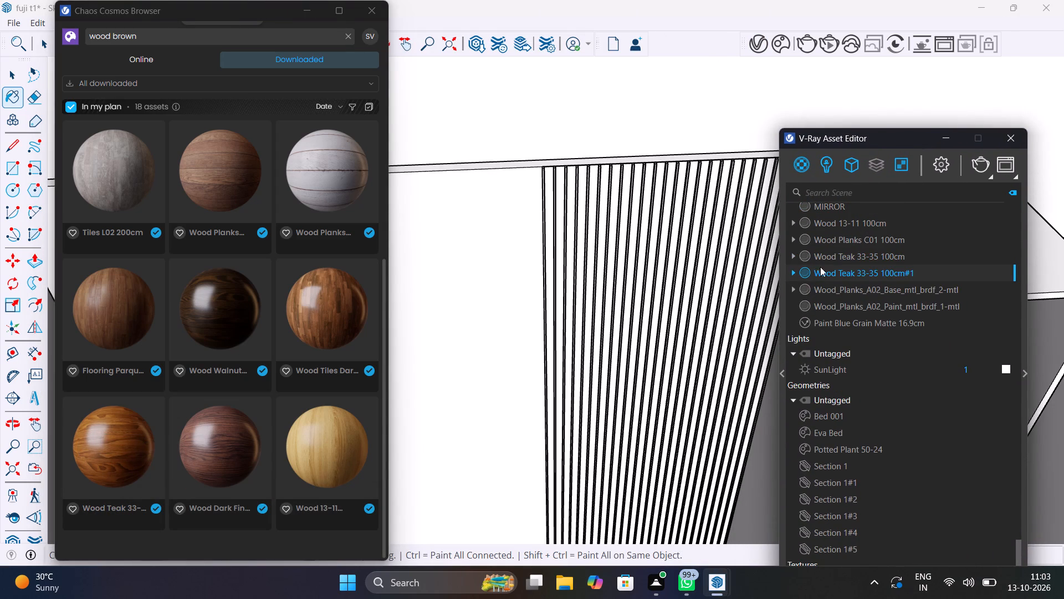
{"action": "left_click", "coordinate": [683, 276]}
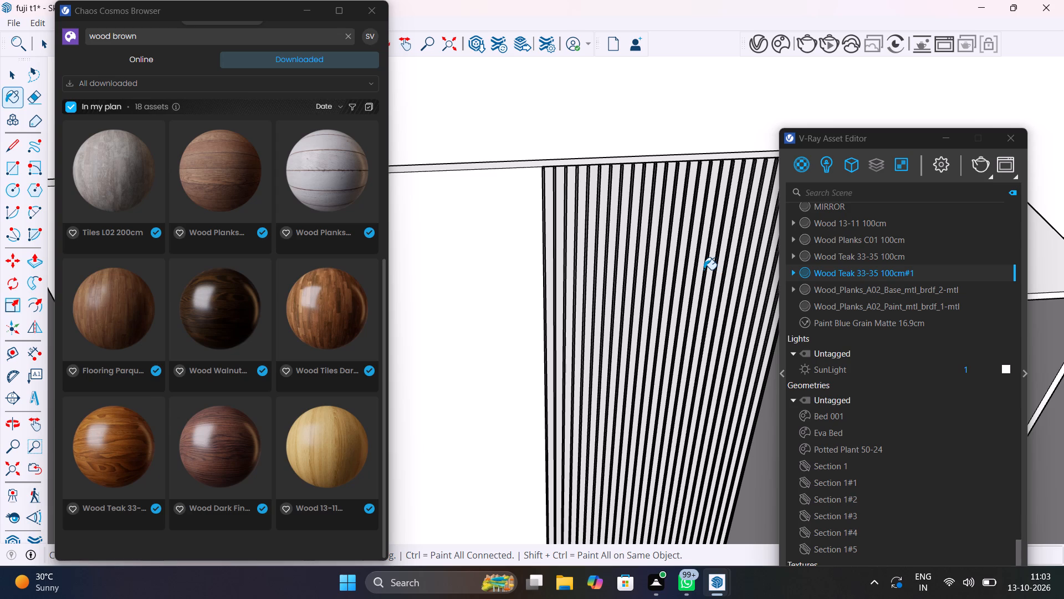
{"action": "key", "text": "space"}
{"action": "left_click", "coordinate": [704, 270]}
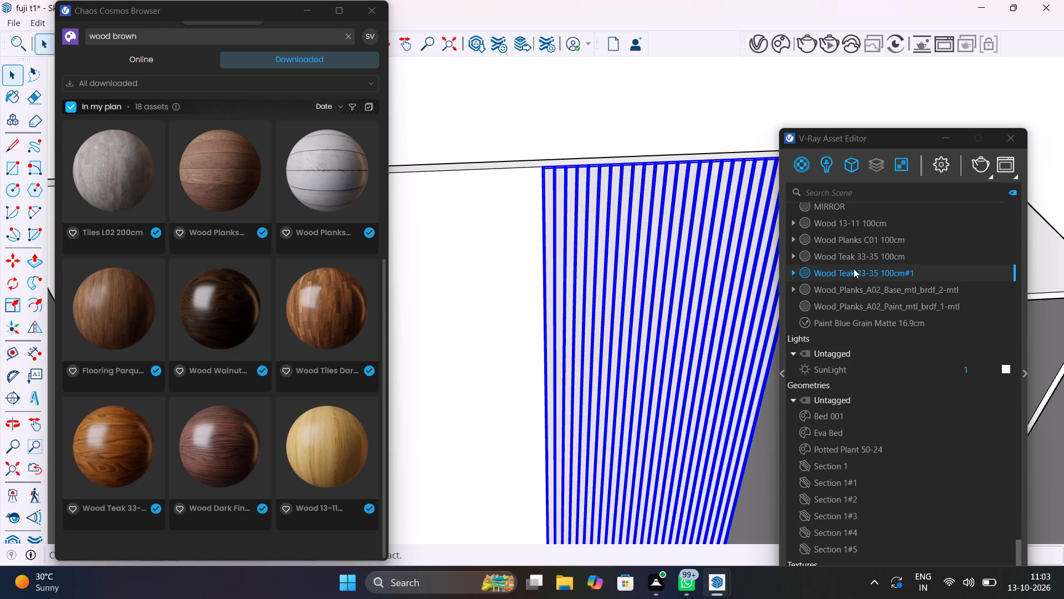
{"action": "right_click", "coordinate": [855, 272]}
{"action": "left_click", "coordinate": [876, 297]}
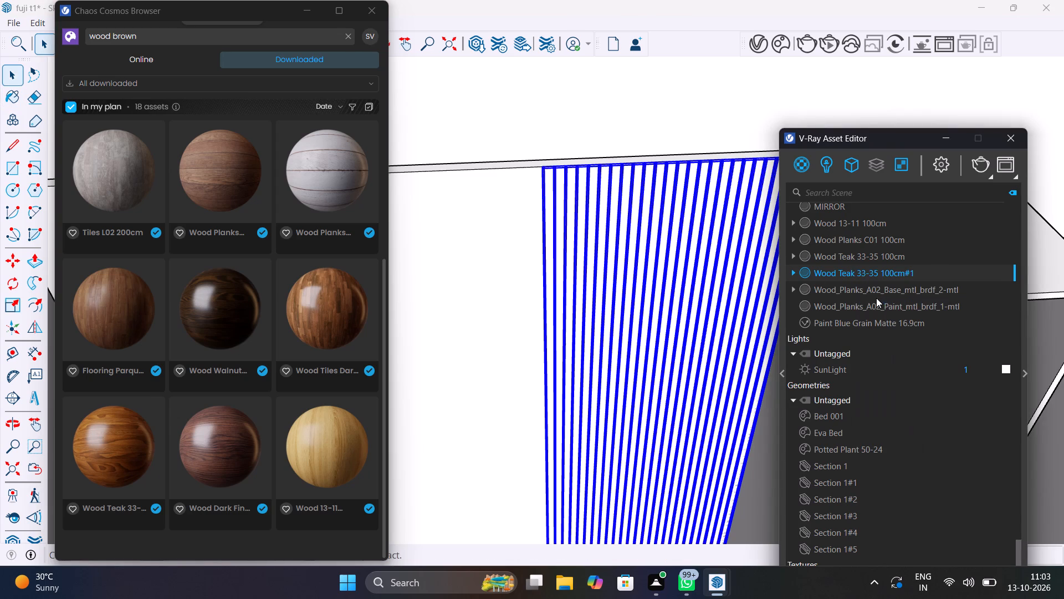
{"action": "scroll", "coordinate": [571, 168], "scroll_direction": "up", "scroll_amount": 6}
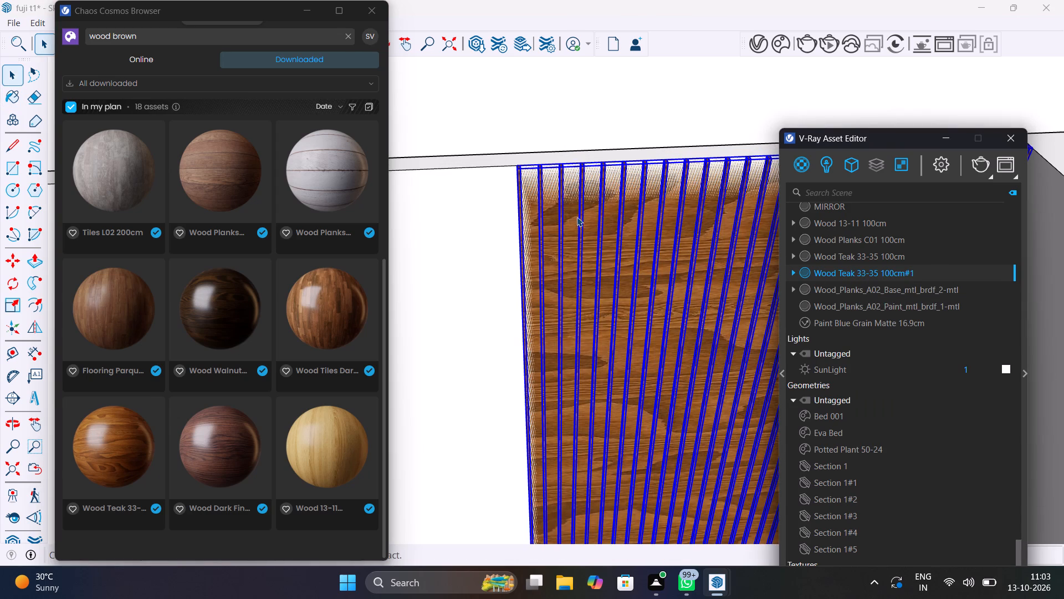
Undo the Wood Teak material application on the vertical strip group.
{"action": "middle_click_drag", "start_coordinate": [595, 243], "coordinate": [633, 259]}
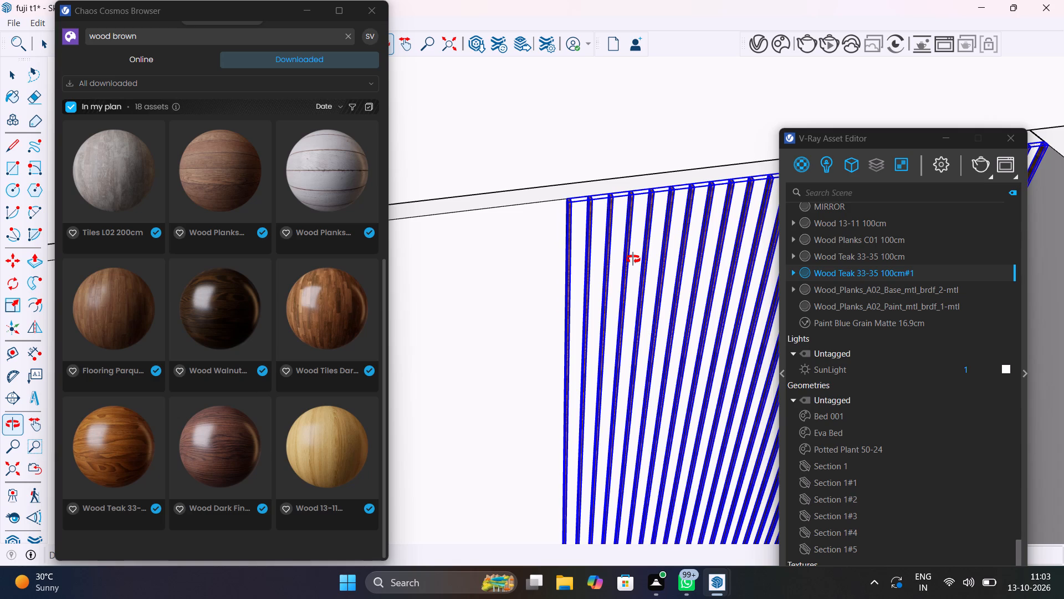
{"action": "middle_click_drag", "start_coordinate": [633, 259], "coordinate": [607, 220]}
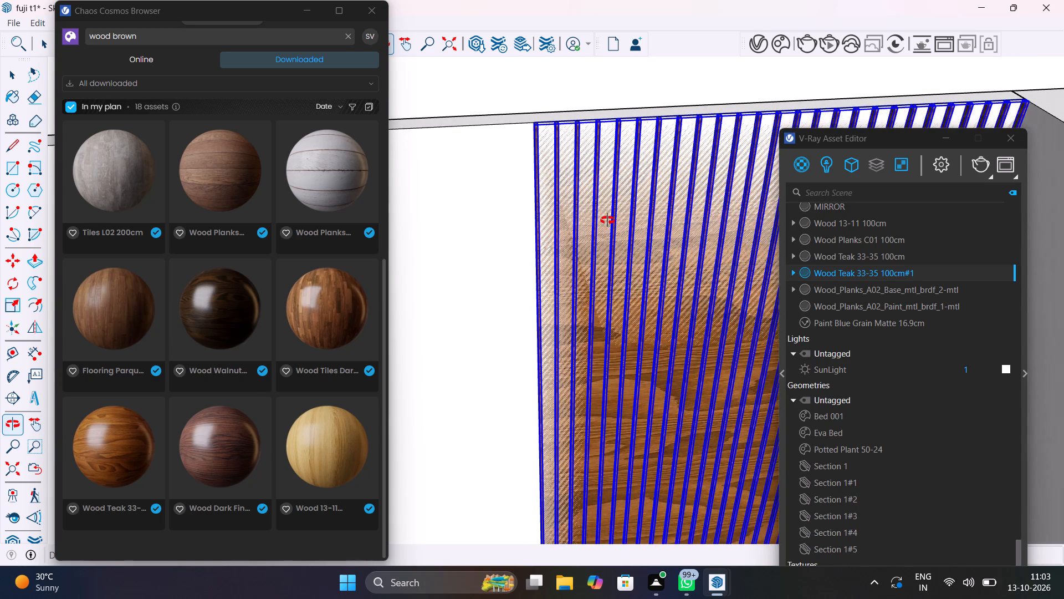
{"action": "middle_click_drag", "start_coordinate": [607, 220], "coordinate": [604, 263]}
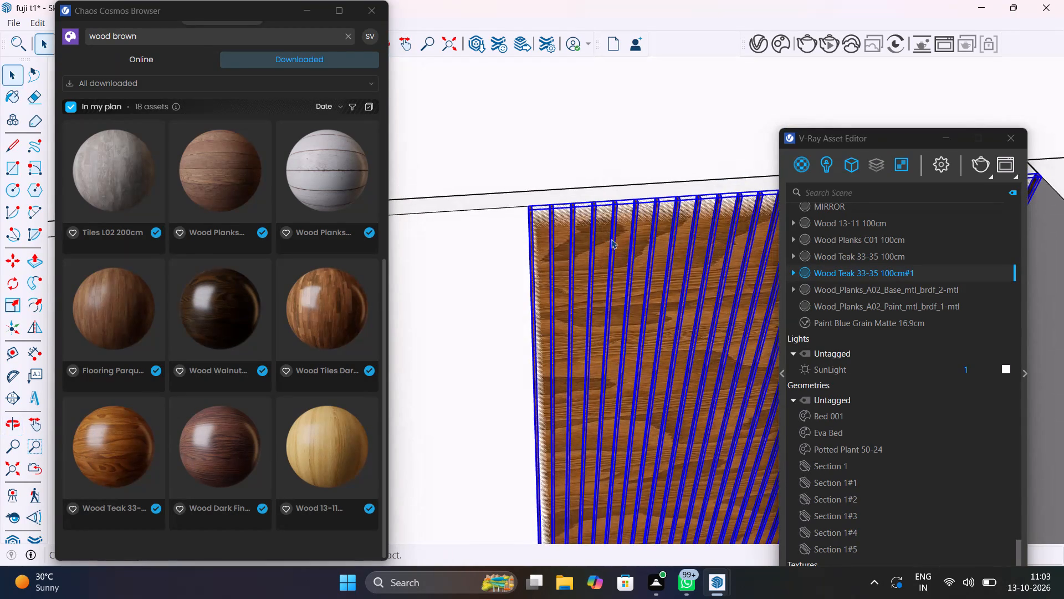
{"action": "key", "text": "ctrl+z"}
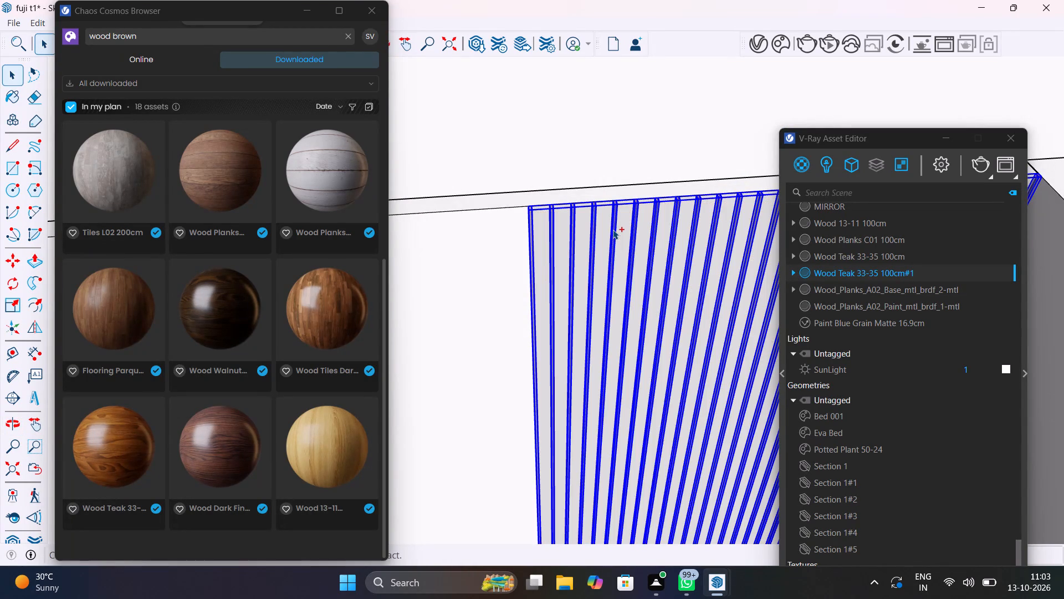
Inside the vertical strip group, push/pull the backing face behind the strips slightly forward from the wall.
{"action": "scroll", "coordinate": [578, 226], "scroll_direction": "up", "scroll_amount": 10}
{"action": "key", "text": "space"}
{"action": "left_click", "coordinate": [581, 229]}
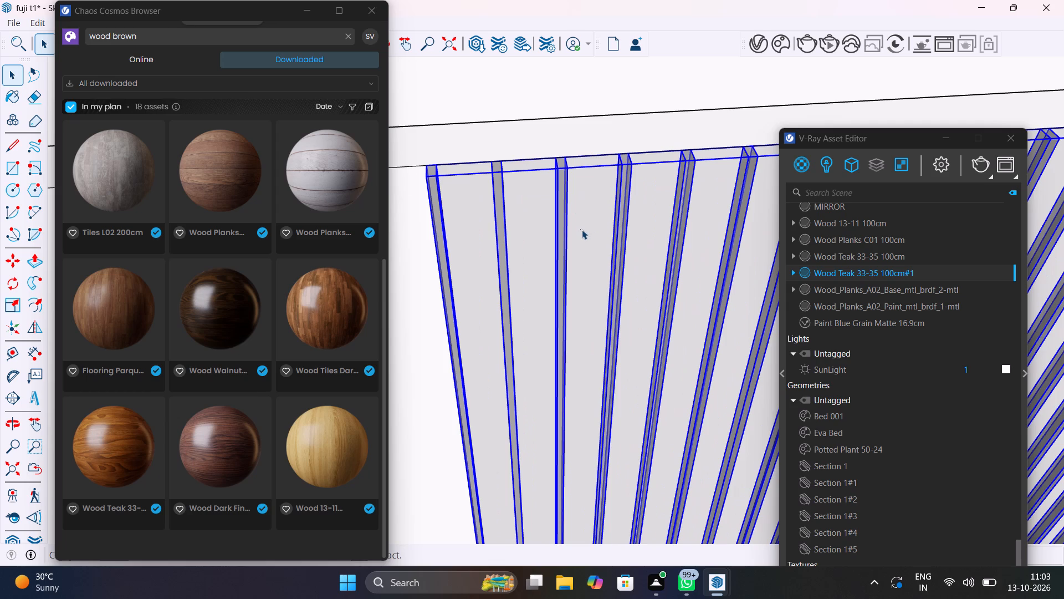
{"action": "double_click", "coordinate": [584, 242]}
{"action": "scroll", "coordinate": [579, 264], "scroll_direction": "down", "scroll_amount": 17}
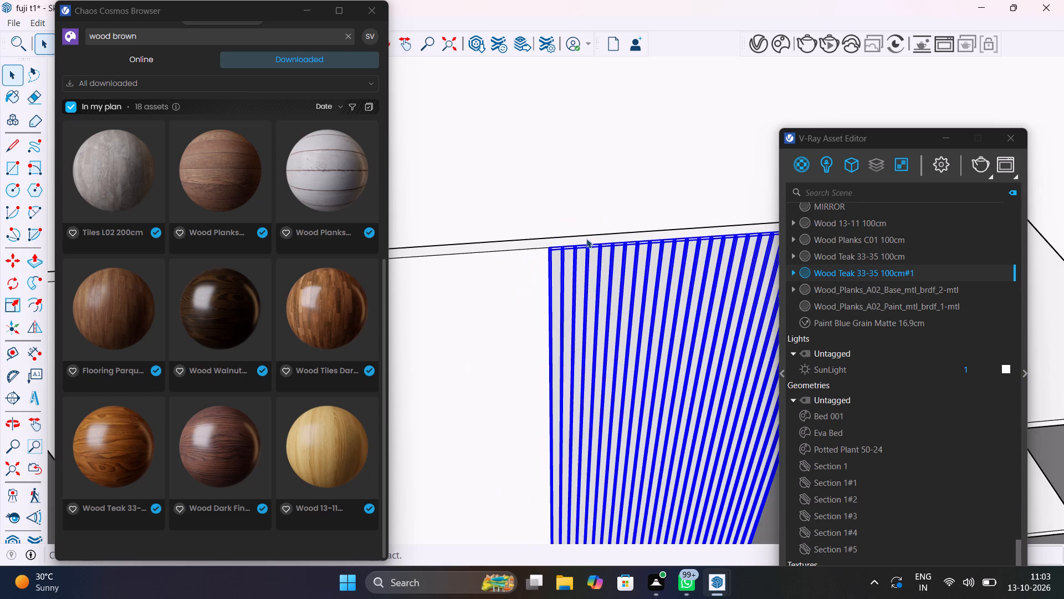
{"action": "left_click", "coordinate": [619, 151]}
{"action": "scroll", "coordinate": [618, 167], "scroll_direction": "down", "scroll_amount": 4}
{"action": "scroll", "coordinate": [591, 250], "scroll_direction": "up", "scroll_amount": 12}
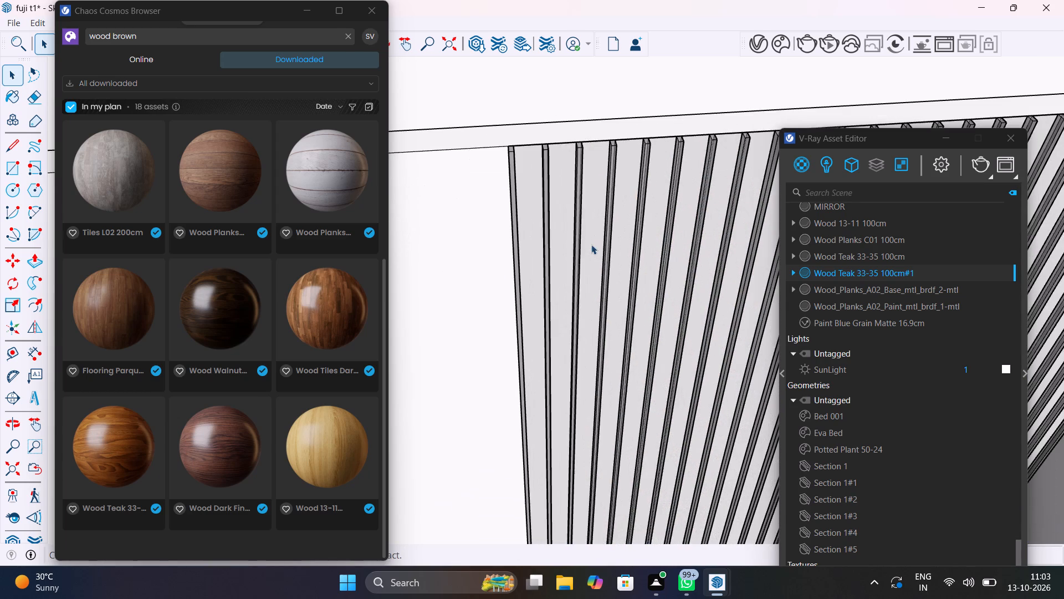
{"action": "double_click", "coordinate": [591, 245]}
{"action": "left_click", "coordinate": [591, 245]}
{"action": "left_click", "coordinate": [594, 242]}
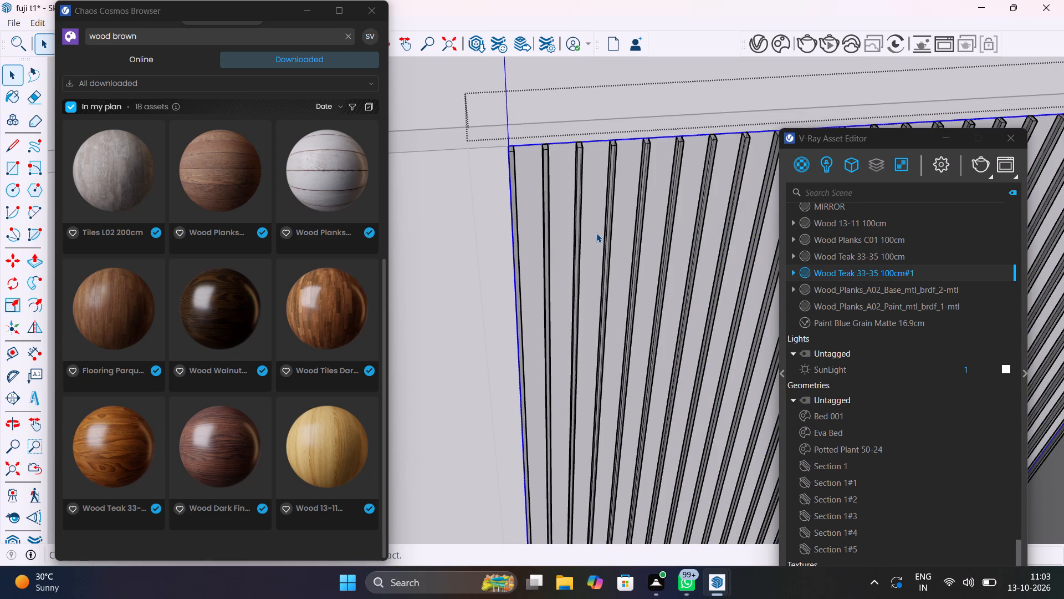
{"action": "key", "text": "p"}
{"action": "left_click", "coordinate": [592, 223]}
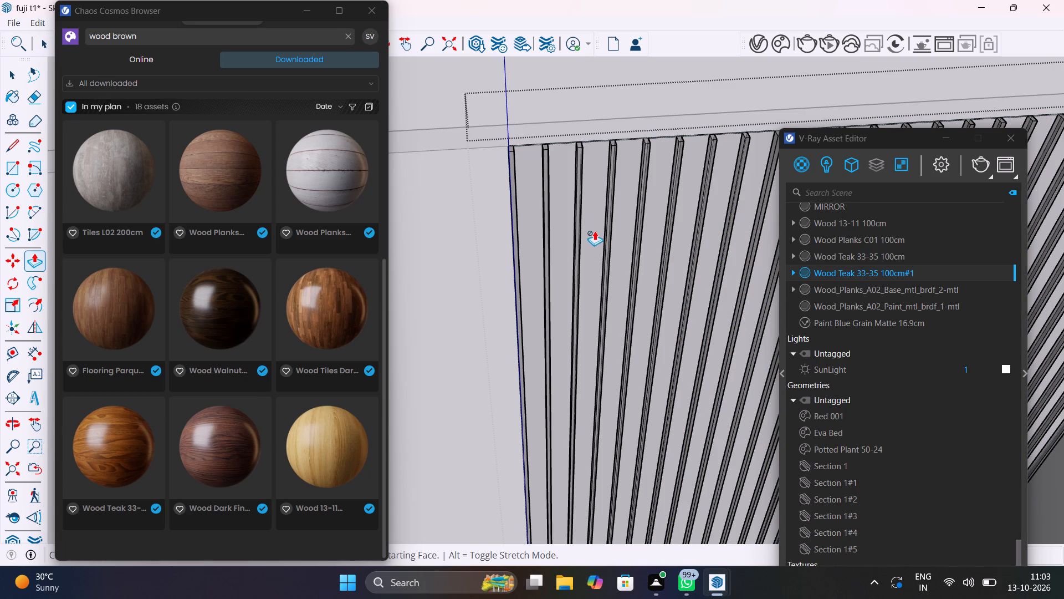
{"action": "key", "text": "space"}
{"action": "double_click", "coordinate": [595, 231]}
{"action": "left_click", "coordinate": [595, 231]}
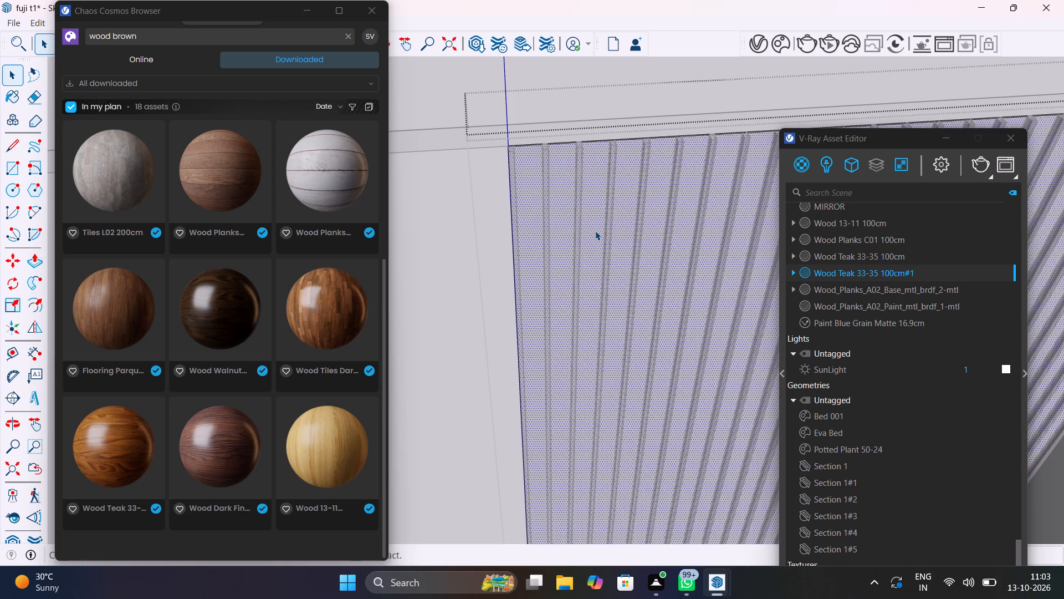
{"action": "key", "text": "p"}
{"action": "left_click", "coordinate": [595, 231]}
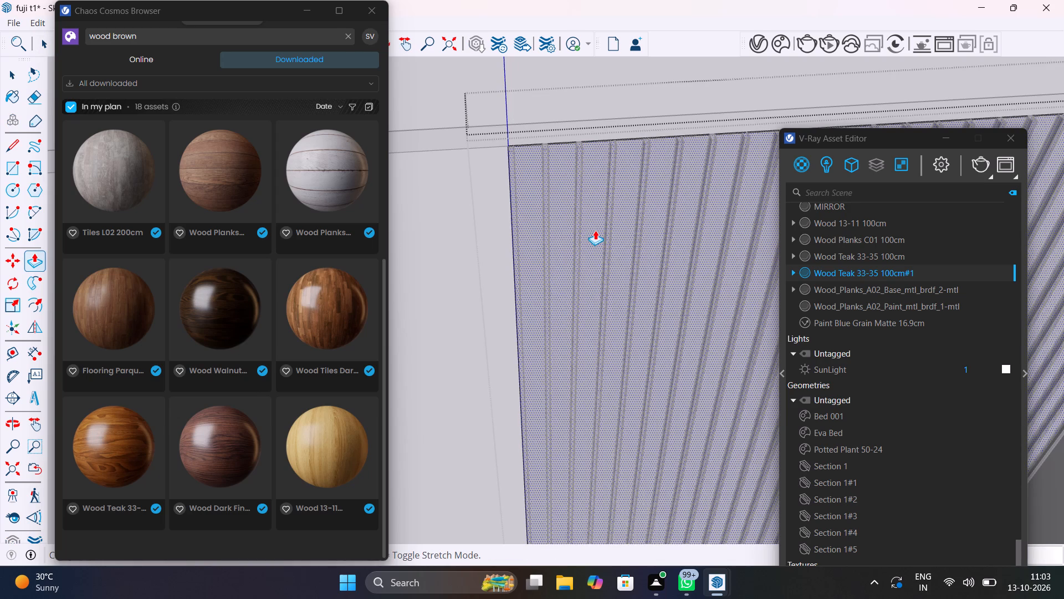
{"action": "scroll", "coordinate": [595, 230], "scroll_direction": "up", "scroll_amount": 6}
{"action": "middle_click_drag", "start_coordinate": [595, 230], "coordinate": [618, 401], "text": "shift"}
{"action": "scroll", "coordinate": [601, 278], "scroll_direction": "up", "scroll_amount": 6}
{"action": "middle_click_drag", "start_coordinate": [606, 283], "coordinate": [606, 359]}
{"action": "scroll", "coordinate": [607, 216], "scroll_direction": "up", "scroll_amount": 5}
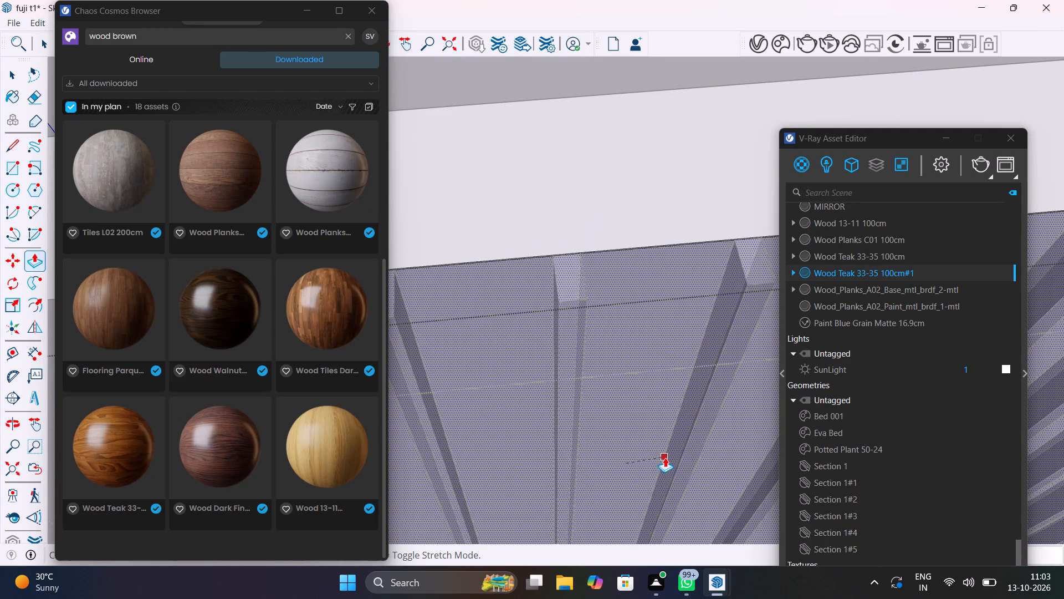
{"action": "left_click", "coordinate": [671, 466]}
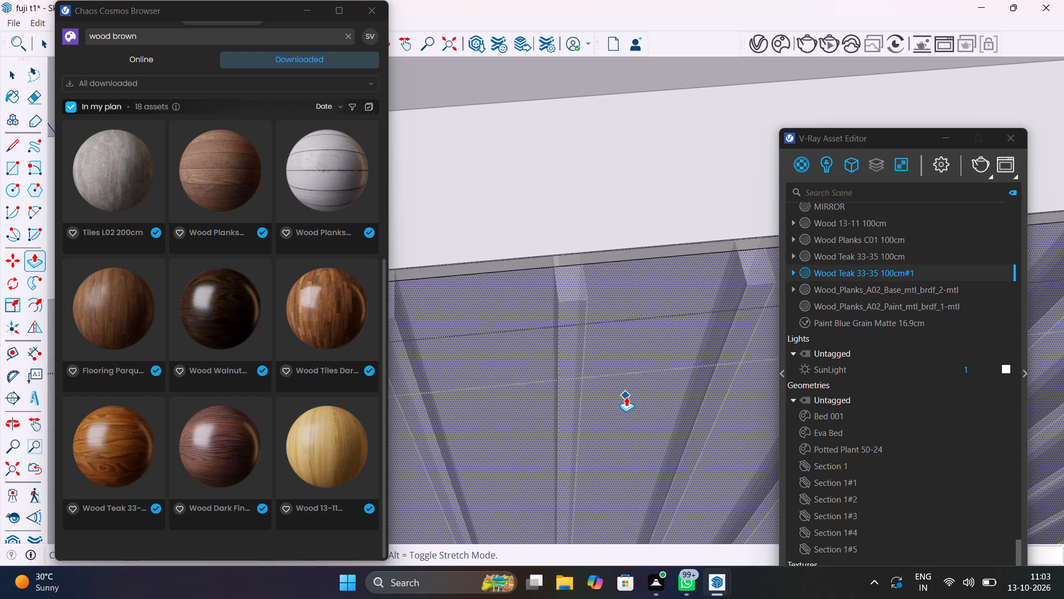
{"action": "key", "text": "space"}
{"action": "scroll", "coordinate": [615, 348], "scroll_direction": "down", "scroll_amount": 20}
{"action": "scroll", "coordinate": [615, 348], "scroll_direction": "down", "scroll_amount": 2}
{"action": "left_click", "coordinate": [623, 200]}
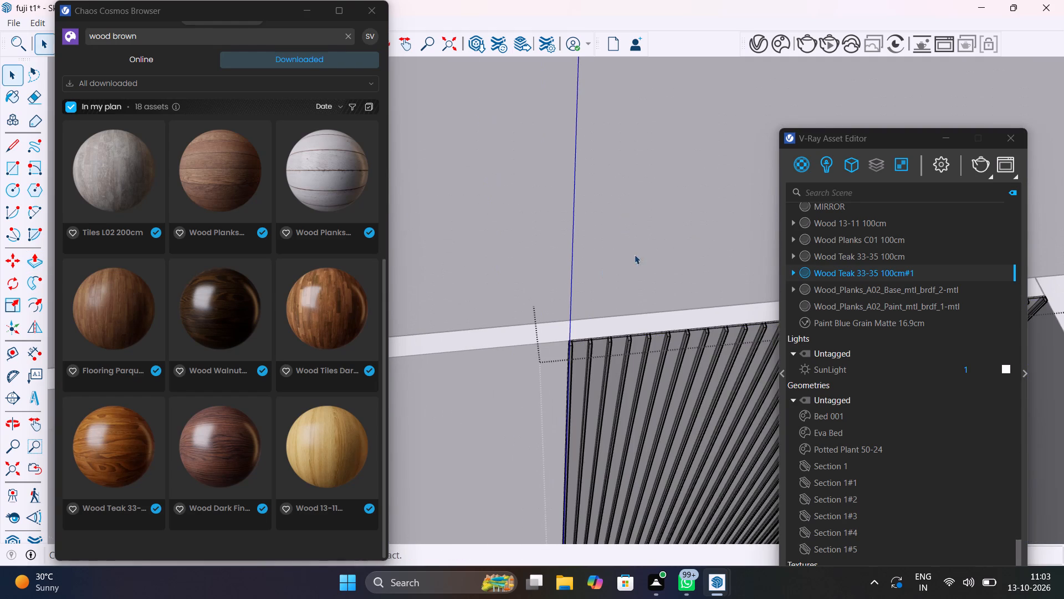
{"action": "middle_click_drag", "start_coordinate": [646, 326], "coordinate": [595, 137], "text": "shift"}
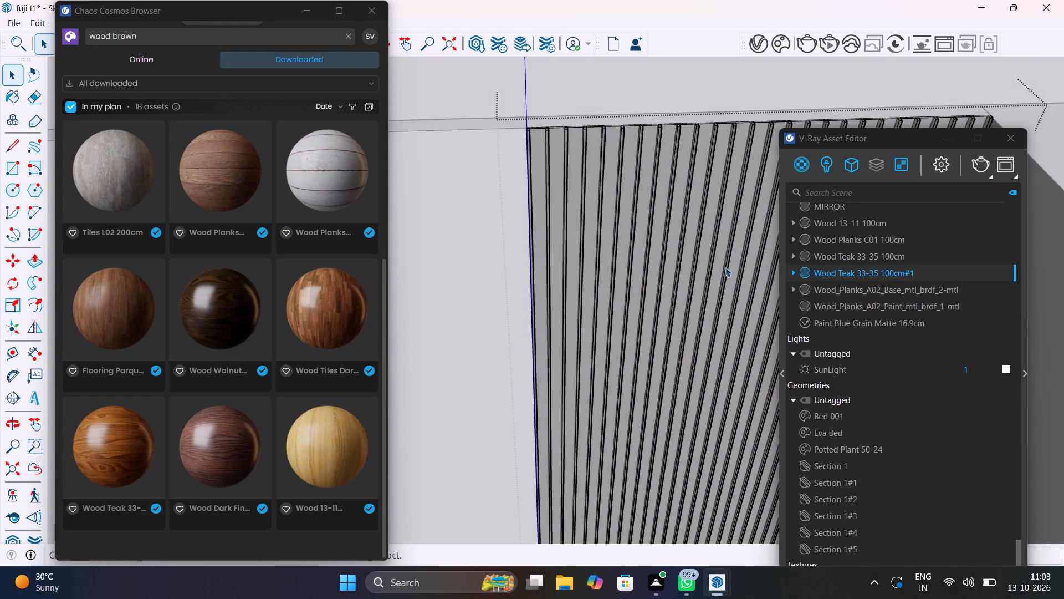
{"action": "left_click", "coordinate": [656, 204]}
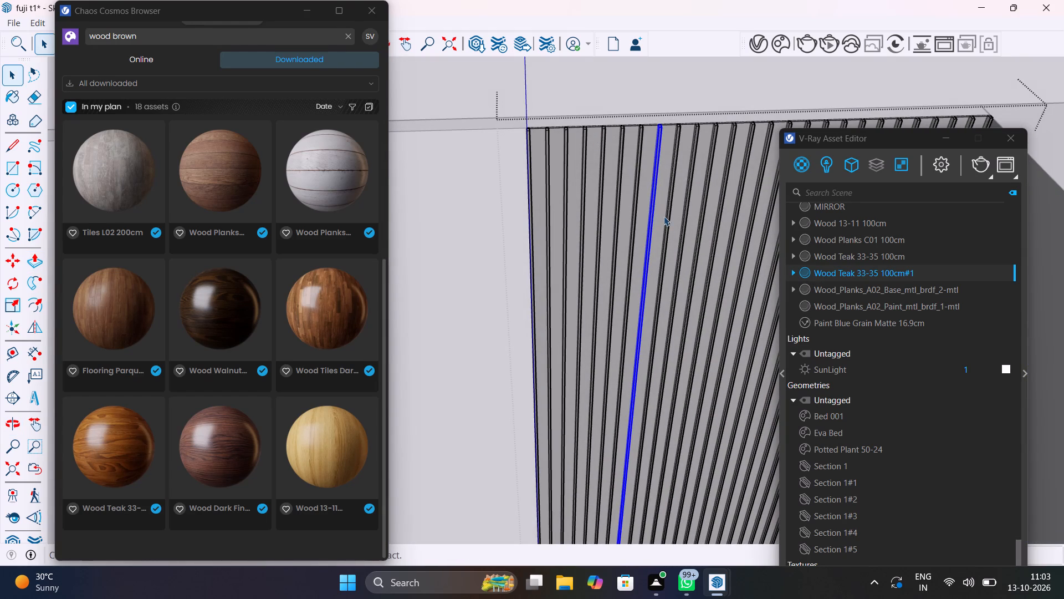
{"action": "scroll", "coordinate": [669, 231], "scroll_direction": "down", "scroll_amount": 16}
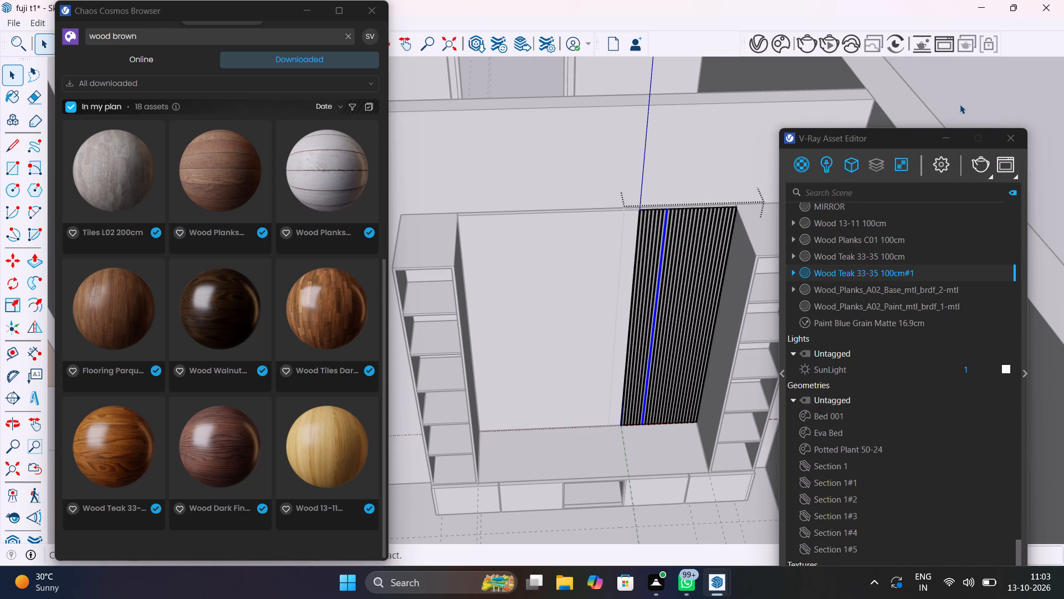
{"action": "left_click", "coordinate": [965, 100]}
Apply the Wood Teak 33-35 100cm#1 material to the whole vertical strip group.
{"action": "left_click", "coordinate": [679, 237]}
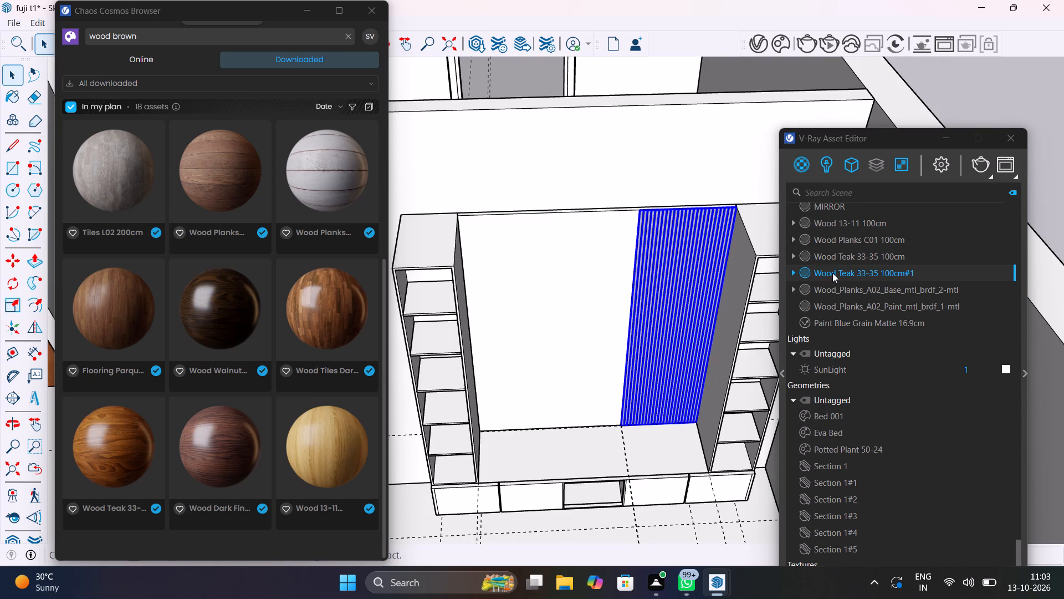
{"action": "right_click", "coordinate": [836, 273]}
{"action": "right_click", "coordinate": [836, 273]}
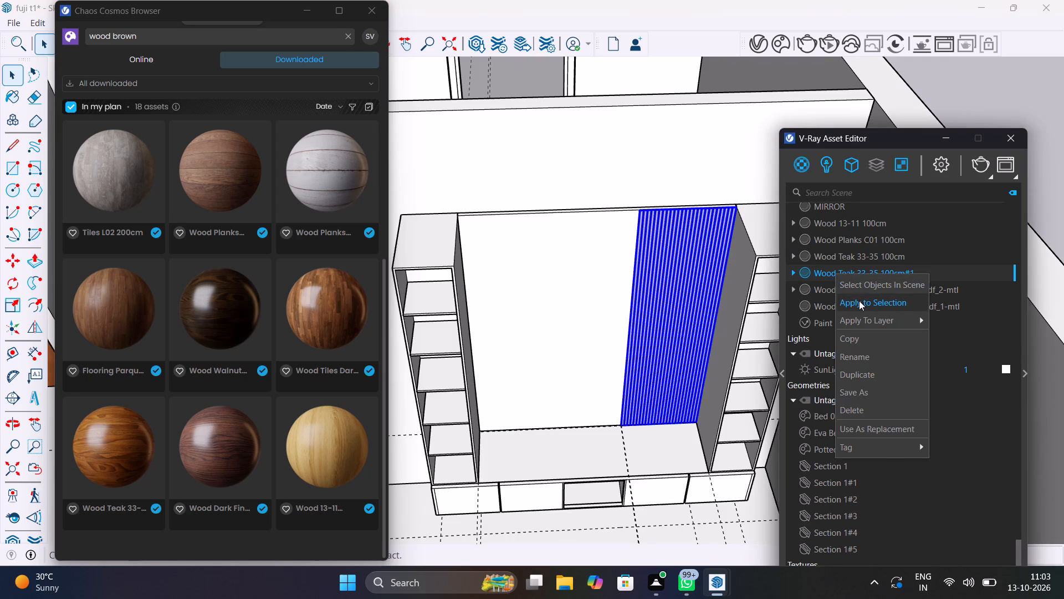
{"action": "left_click", "coordinate": [859, 301]}
{"action": "scroll", "coordinate": [684, 254], "scroll_direction": "up", "scroll_amount": 11}
{"action": "middle_click_drag", "start_coordinate": [654, 268], "coordinate": [707, 292]}
{"action": "scroll", "coordinate": [710, 272], "scroll_direction": "down", "scroll_amount": 16}
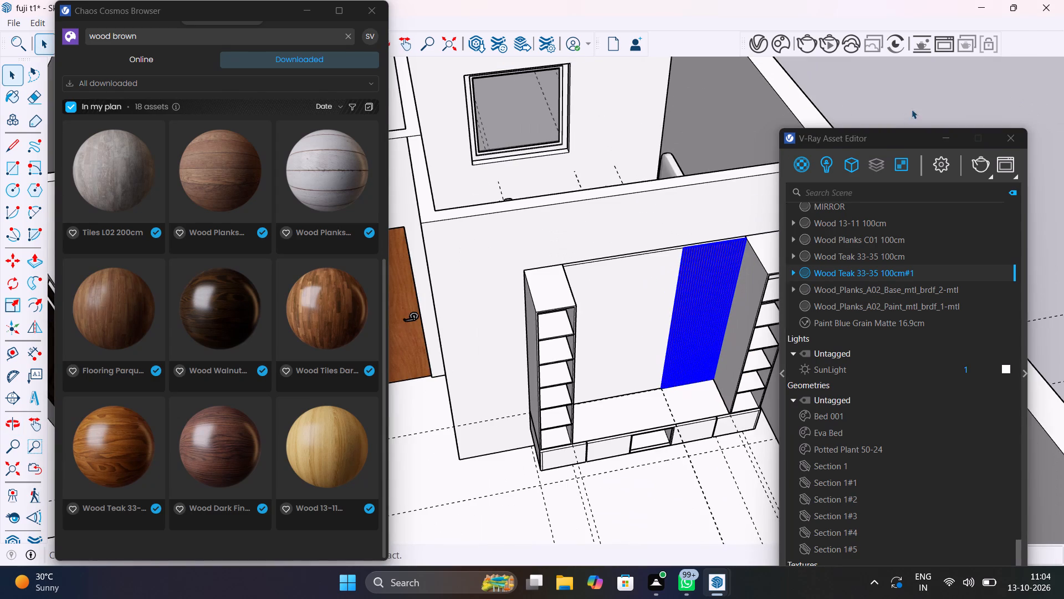
{"action": "left_click", "coordinate": [912, 109]}
Examine the wood texture on the strips and backing from several angles, up close and in the full TV unit.
{"action": "scroll", "coordinate": [712, 247], "scroll_direction": "up", "scroll_amount": 11}
{"action": "middle_click_drag", "start_coordinate": [667, 295], "coordinate": [678, 248]}
{"action": "scroll", "coordinate": [666, 291], "scroll_direction": "up", "scroll_amount": 1}
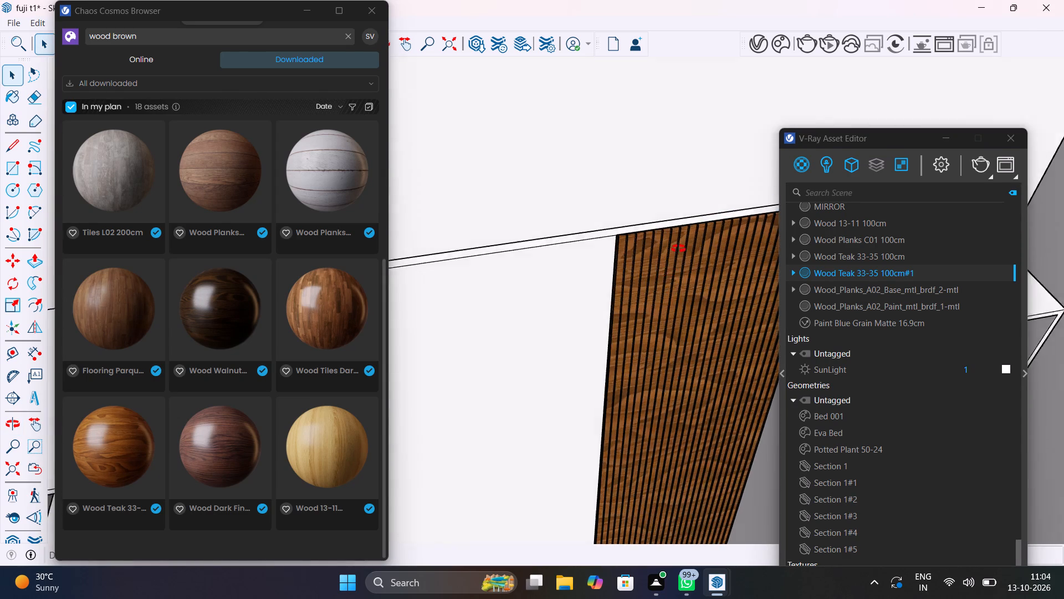
{"action": "middle_click_drag", "start_coordinate": [678, 248], "coordinate": [574, 252]}
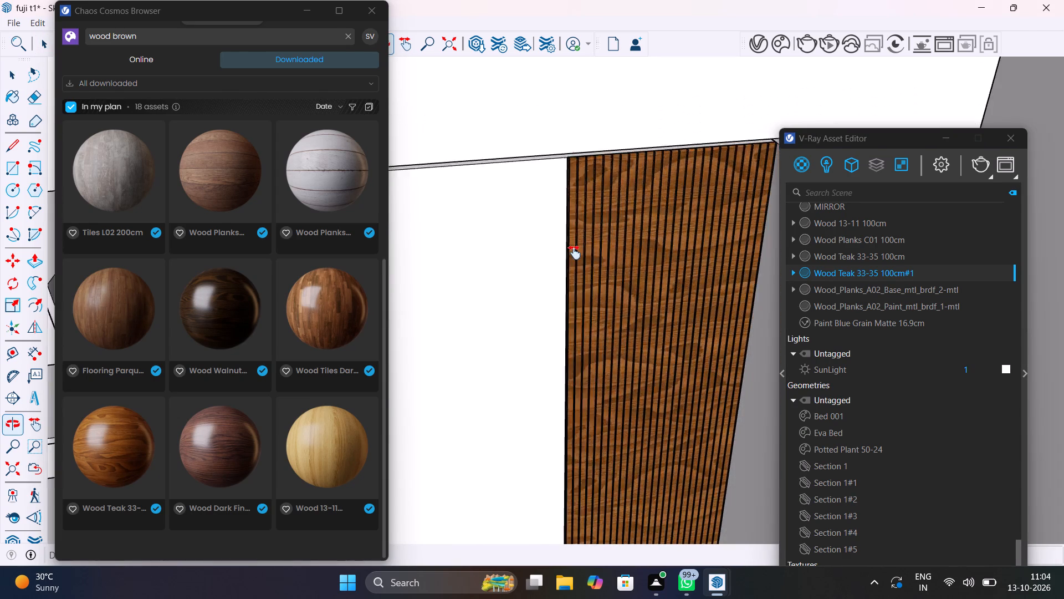
{"action": "middle_click_drag", "start_coordinate": [574, 252], "coordinate": [679, 277]}
{"action": "scroll", "coordinate": [633, 210], "scroll_direction": "up", "scroll_amount": 12}
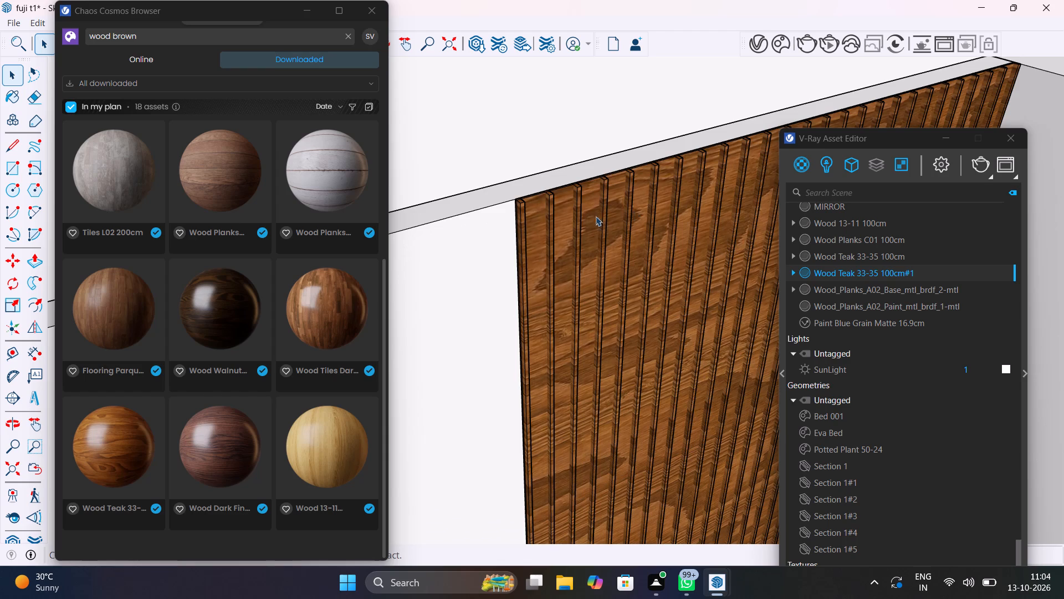
{"action": "scroll", "coordinate": [582, 216], "scroll_direction": "up", "scroll_amount": 5}
{"action": "middle_click_drag", "start_coordinate": [570, 230], "coordinate": [678, 312]}
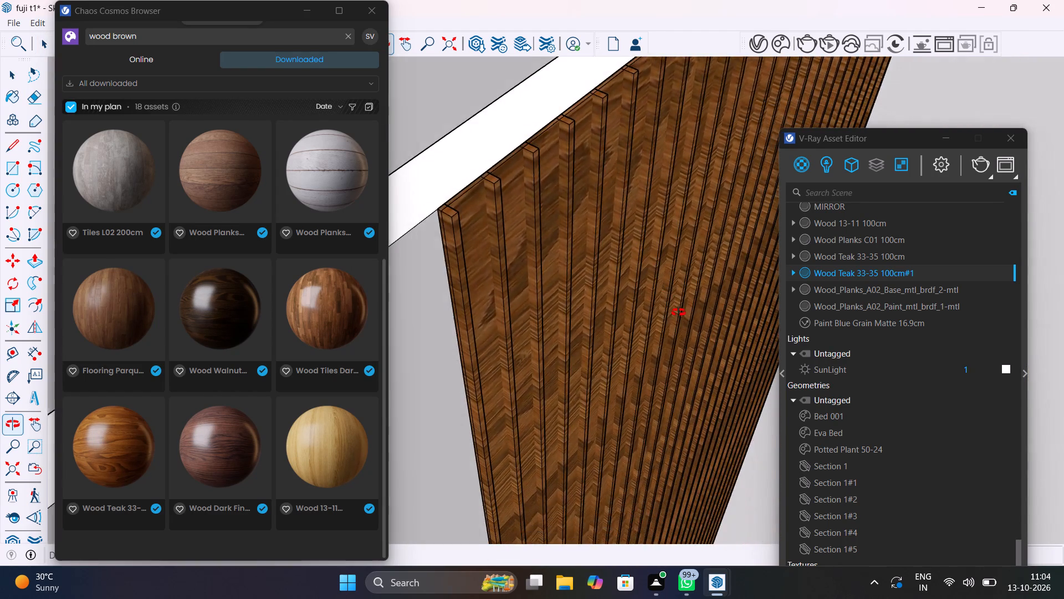
{"action": "middle_click_drag", "start_coordinate": [678, 312], "coordinate": [467, 217]}
{"action": "scroll", "coordinate": [536, 229], "scroll_direction": "down", "scroll_amount": 20}
{"action": "scroll", "coordinate": [536, 229], "scroll_direction": "down", "scroll_amount": 12}
{"action": "middle_click_drag", "start_coordinate": [567, 262], "coordinate": [579, 225]}
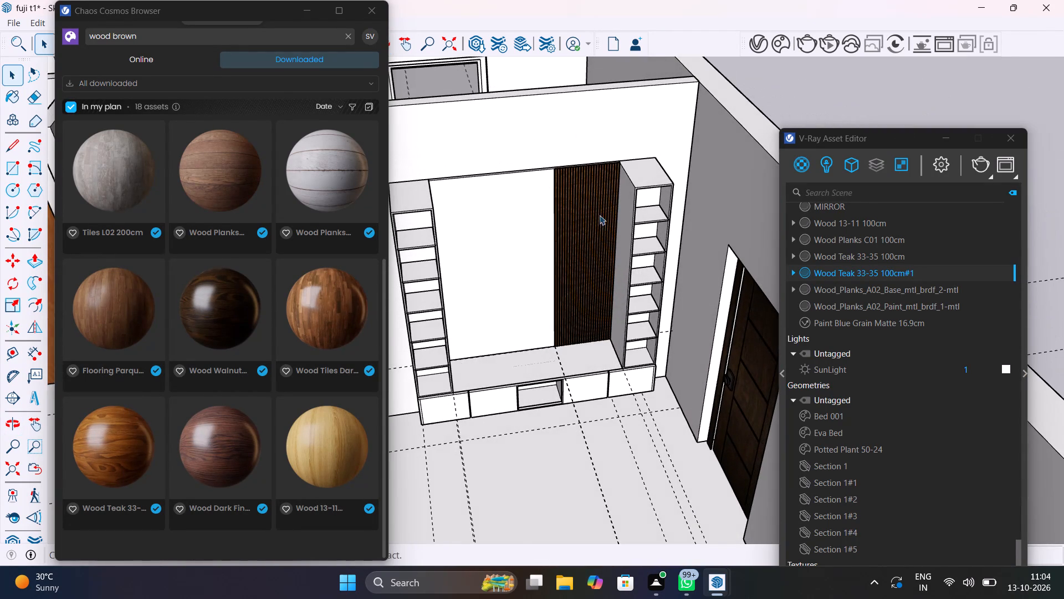
Apply Wood Teak 33-35 100cm#1 to the outer carcass of the shelved end column beside the strip panel.
{"action": "scroll", "coordinate": [642, 185], "scroll_direction": "up", "scroll_amount": 6}
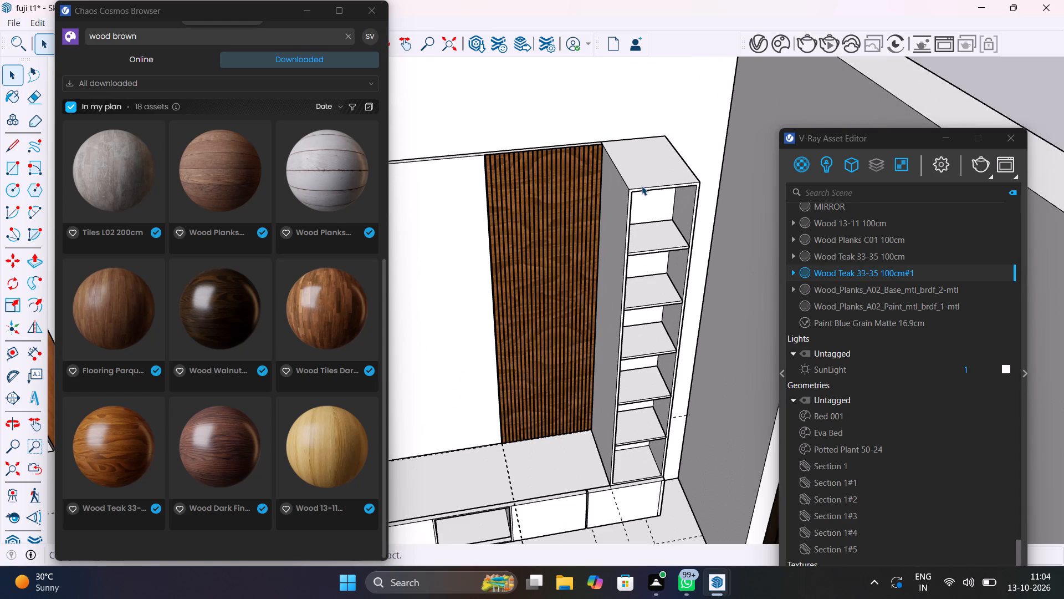
{"action": "scroll", "coordinate": [642, 186], "scroll_direction": "up", "scroll_amount": 1}
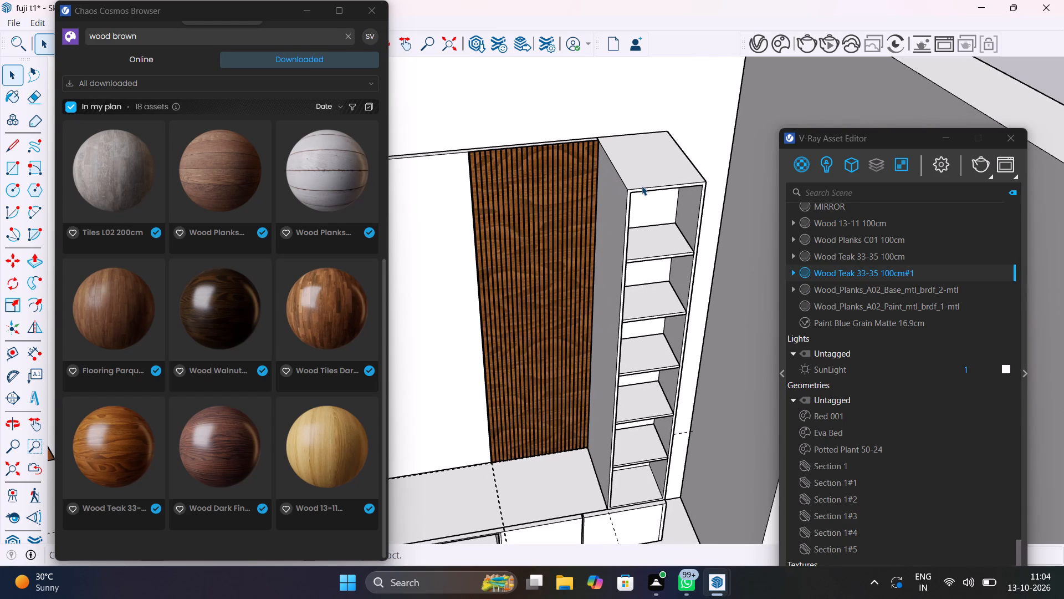
{"action": "scroll", "coordinate": [642, 186], "scroll_direction": "up", "scroll_amount": 3}
{"action": "left_click", "coordinate": [642, 176]}
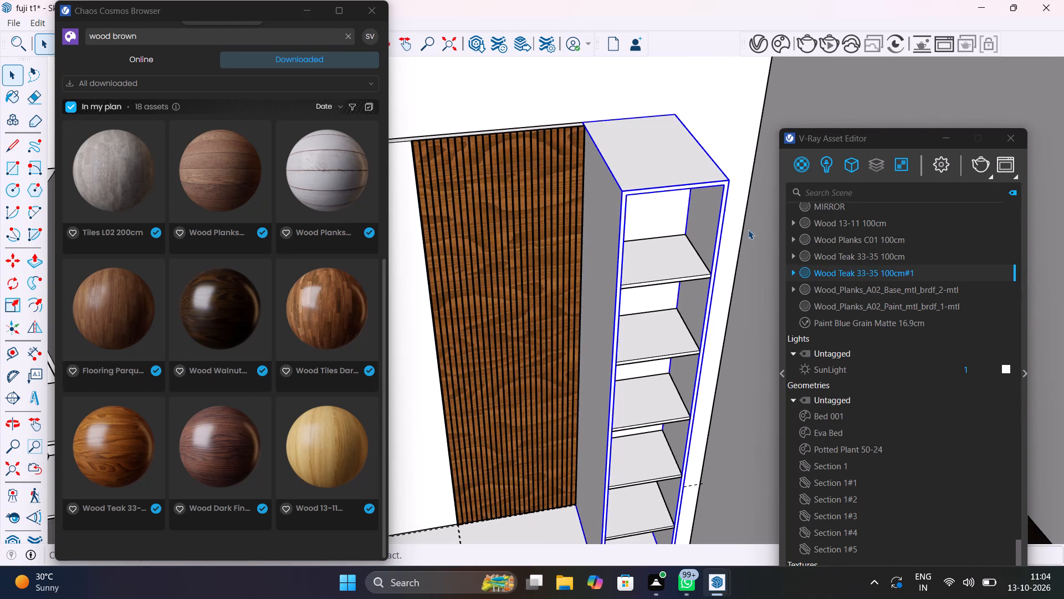
{"action": "right_click", "coordinate": [854, 274]}
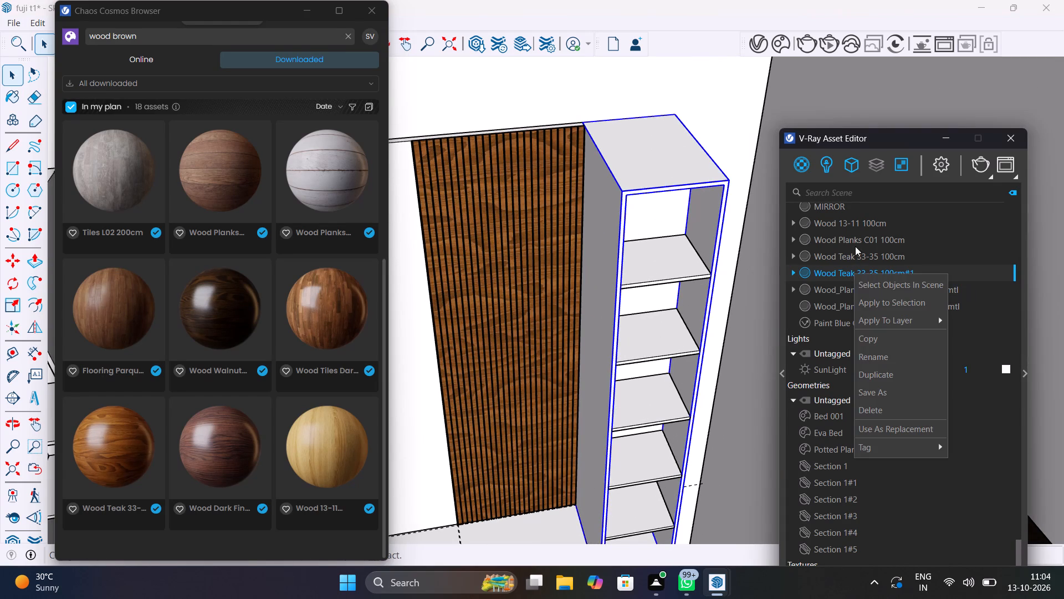
{"action": "left_click", "coordinate": [879, 301]}
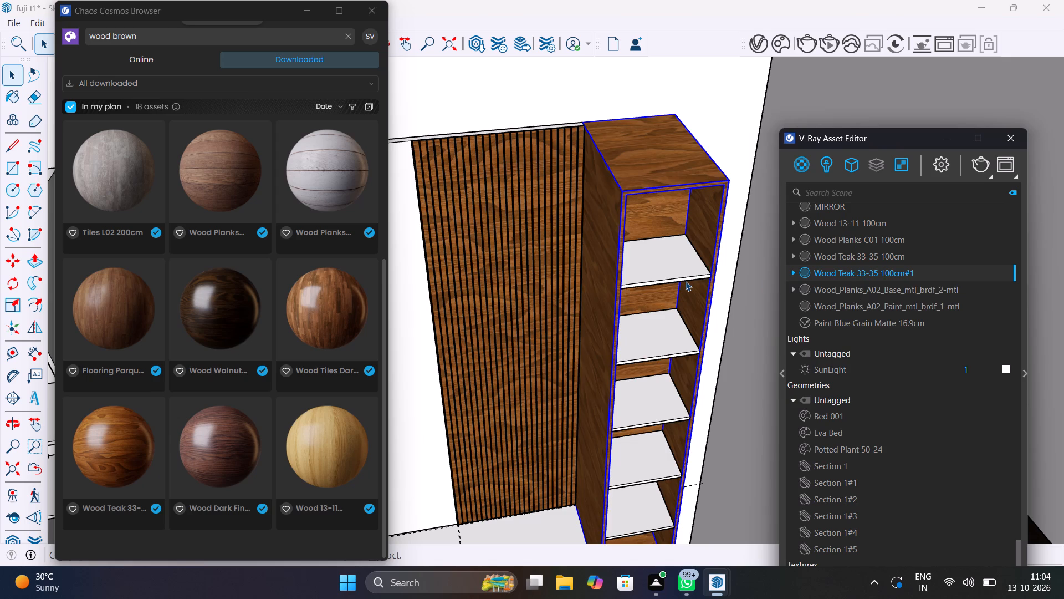
Apply Wood Teak 33-35 100cm#1 to the outer carcass of the shelved column at the TV unit's opposite end.
{"action": "scroll", "coordinate": [686, 281], "scroll_direction": "down", "scroll_amount": 14}
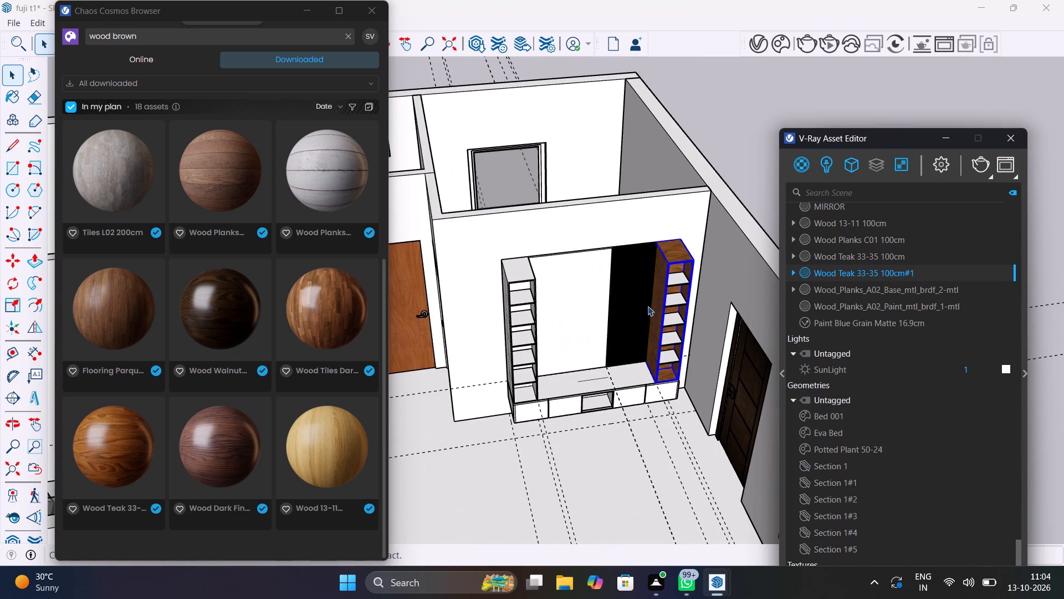
{"action": "middle_click_drag", "start_coordinate": [648, 306], "coordinate": [576, 137]}
{"action": "scroll", "coordinate": [475, 224], "scroll_direction": "up", "scroll_amount": 11}
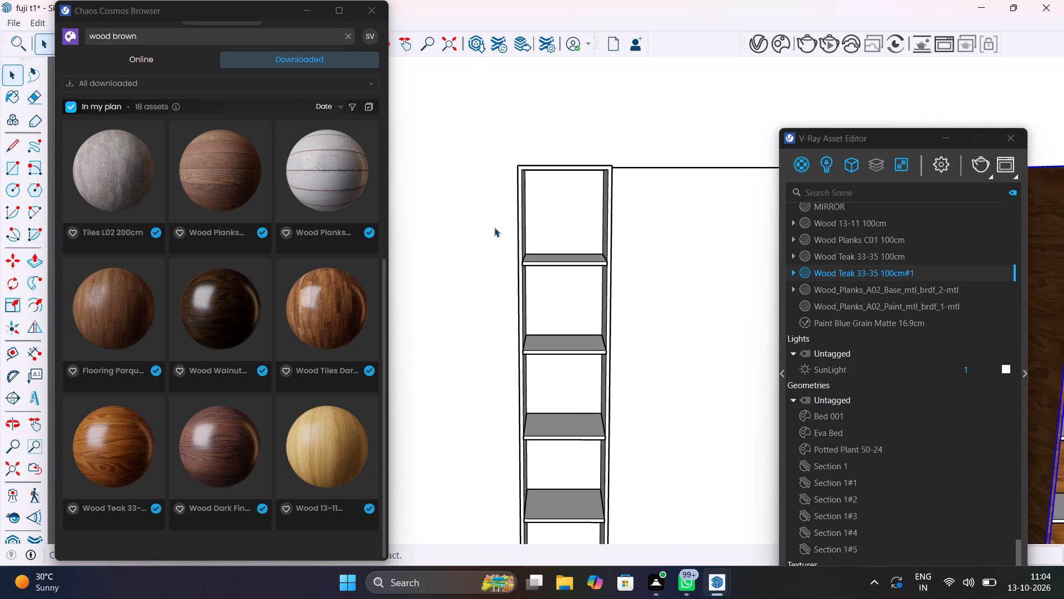
{"action": "scroll", "coordinate": [509, 225], "scroll_direction": "up", "scroll_amount": 1}
{"action": "middle_click_drag", "start_coordinate": [509, 225], "coordinate": [662, 277]}
{"action": "left_click", "coordinate": [659, 272]}
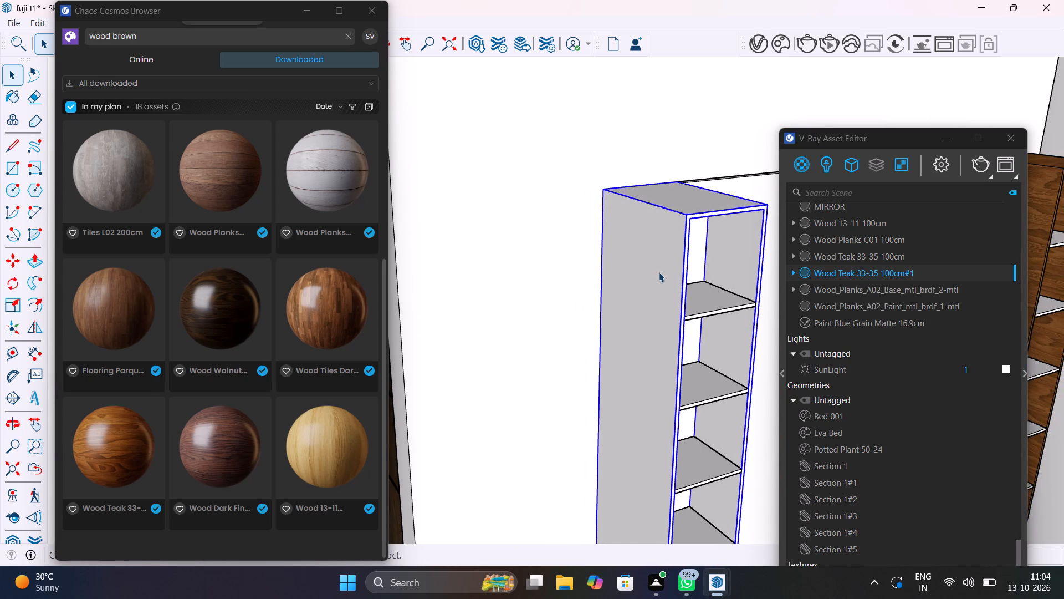
{"action": "right_click", "coordinate": [818, 273]}
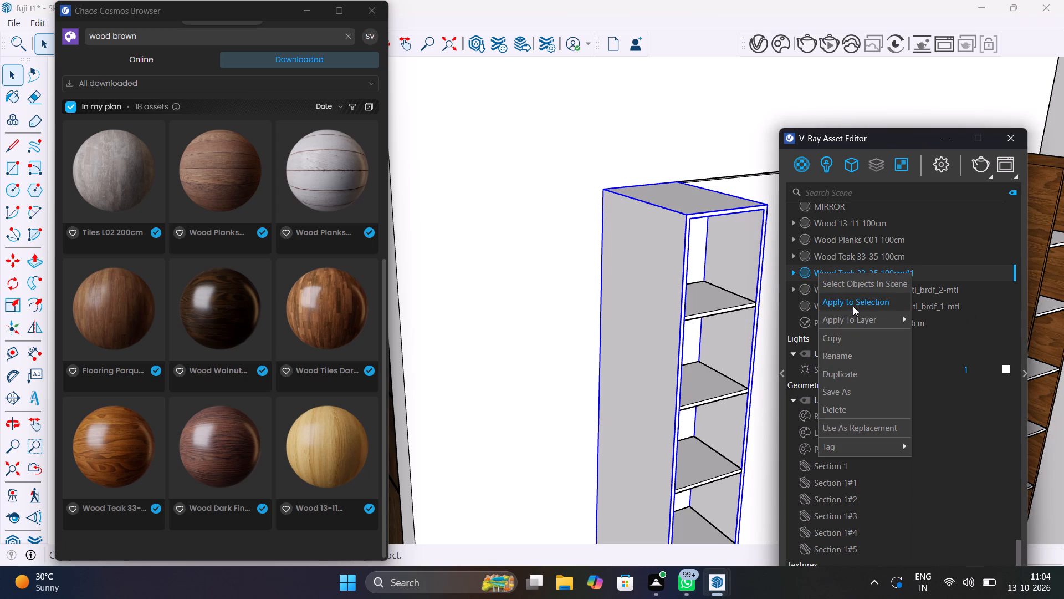
{"action": "left_click", "coordinate": [853, 306]}
{"action": "scroll", "coordinate": [722, 270], "scroll_direction": "down", "scroll_amount": 8}
{"action": "middle_click_drag", "start_coordinate": [722, 270], "coordinate": [657, 261]}
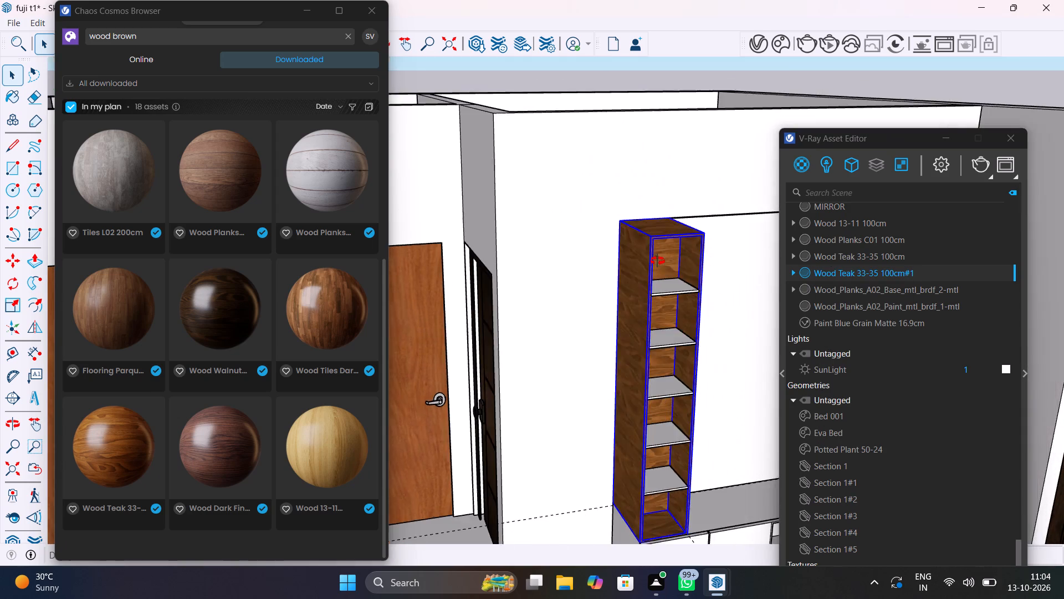
Apply Wood Teak 33-35 100cm#1 to the low base cabinet's carcass, including its top and central open niche.
{"action": "middle_click_drag", "start_coordinate": [657, 261], "coordinate": [464, 230]}
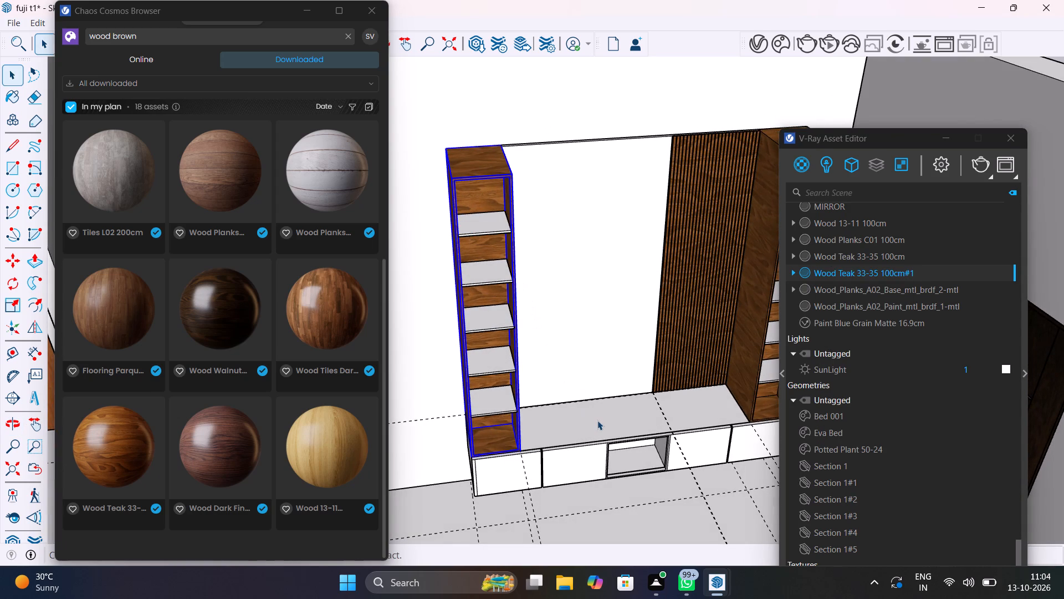
{"action": "scroll", "coordinate": [592, 427], "scroll_direction": "up", "scroll_amount": 8}
{"action": "left_click", "coordinate": [592, 427]}
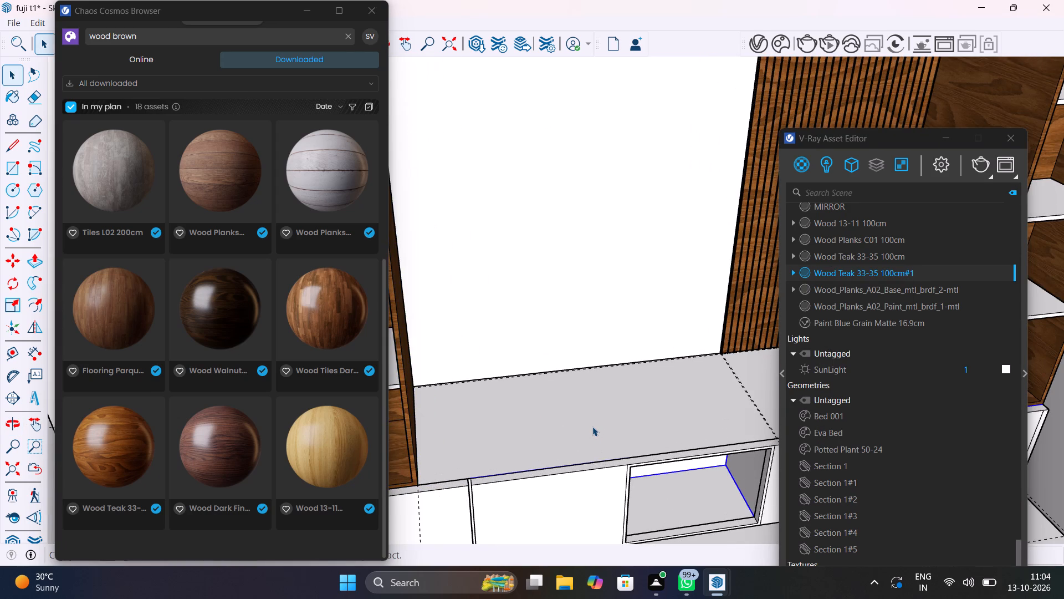
{"action": "left_click", "coordinate": [592, 427]}
{"action": "double_click", "coordinate": [619, 433]}
{"action": "left_click", "coordinate": [619, 433]}
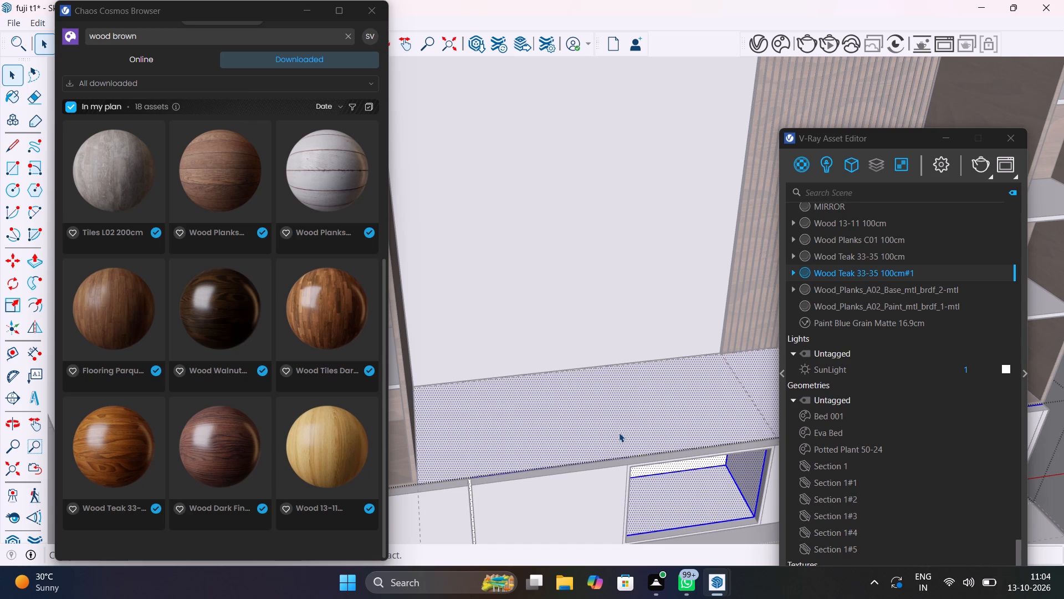
{"action": "right_click", "coordinate": [619, 433]}
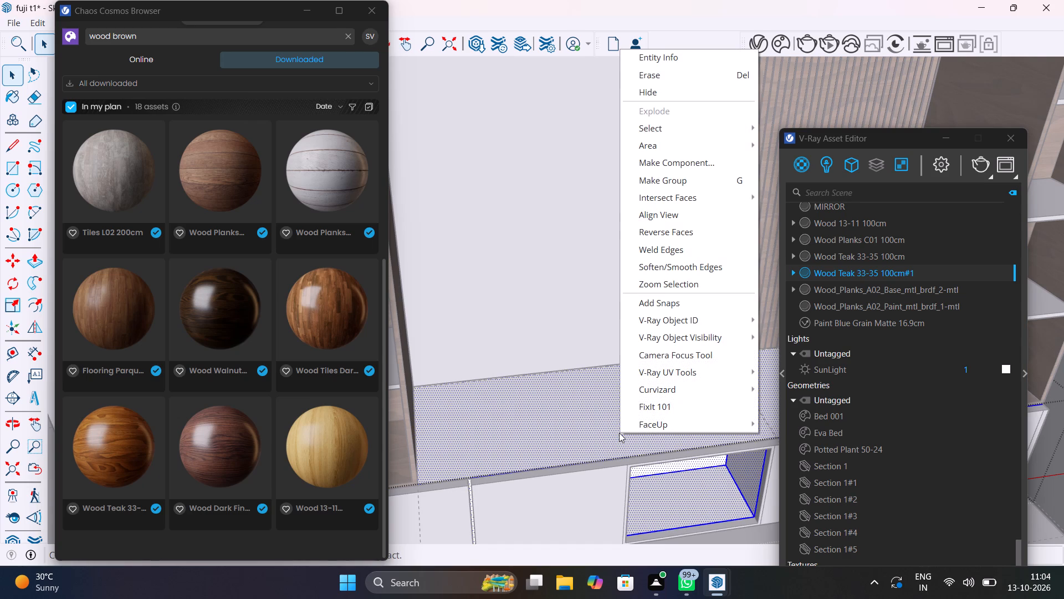
{"action": "right_click", "coordinate": [887, 275]}
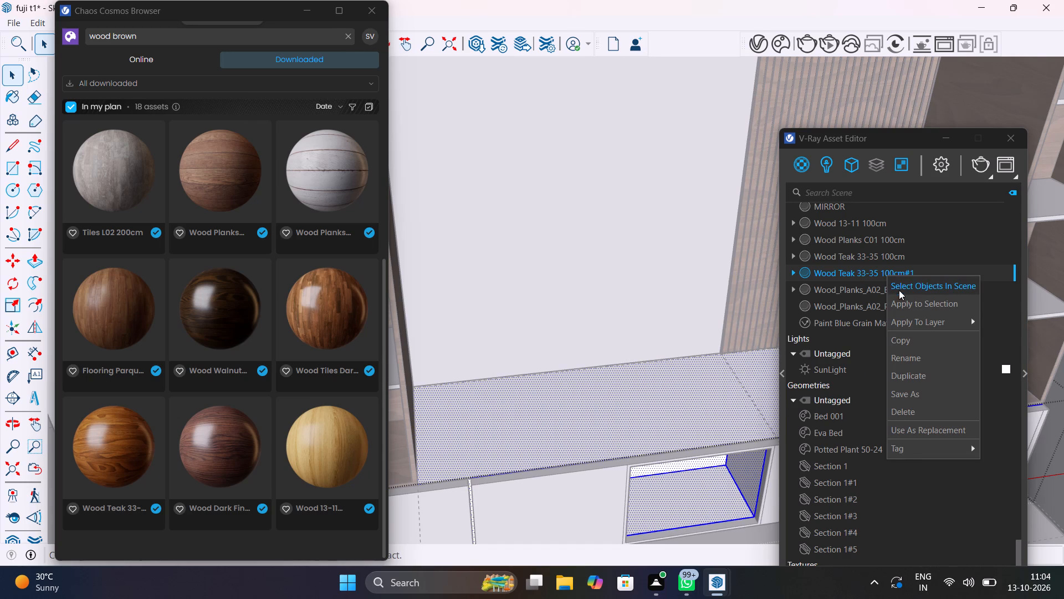
{"action": "left_click", "coordinate": [909, 302]}
{"action": "scroll", "coordinate": [758, 375], "scroll_direction": "down", "scroll_amount": 10}
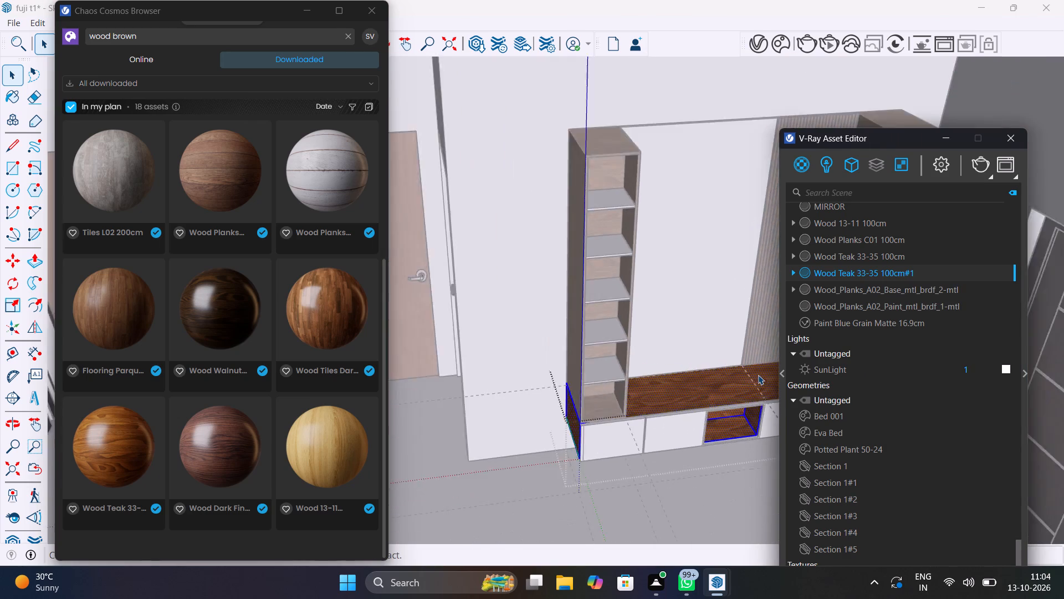
{"action": "scroll", "coordinate": [758, 375], "scroll_direction": "down", "scroll_amount": 2}
{"action": "middle_click_drag", "start_coordinate": [745, 404], "coordinate": [619, 311]}
{"action": "scroll", "coordinate": [635, 331], "scroll_direction": "down", "scroll_amount": 11}
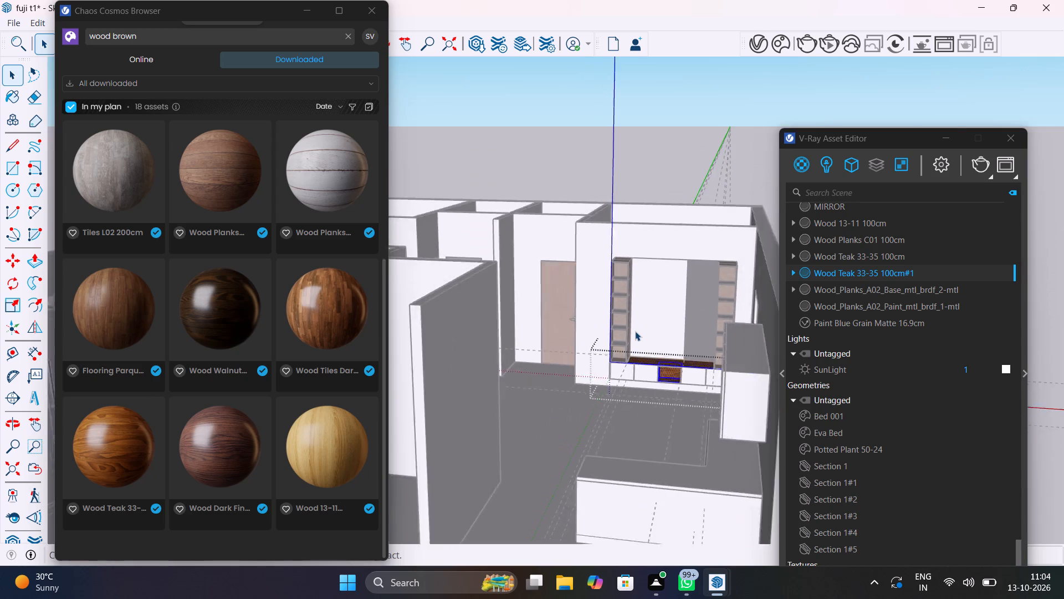
{"action": "scroll", "coordinate": [635, 331], "scroll_direction": "down", "scroll_amount": 2}
{"action": "left_click", "coordinate": [762, 291]}
Examine the teak finish across the whole TV unit from several angles and distances.
{"action": "scroll", "coordinate": [662, 342], "scroll_direction": "up", "scroll_amount": 11}
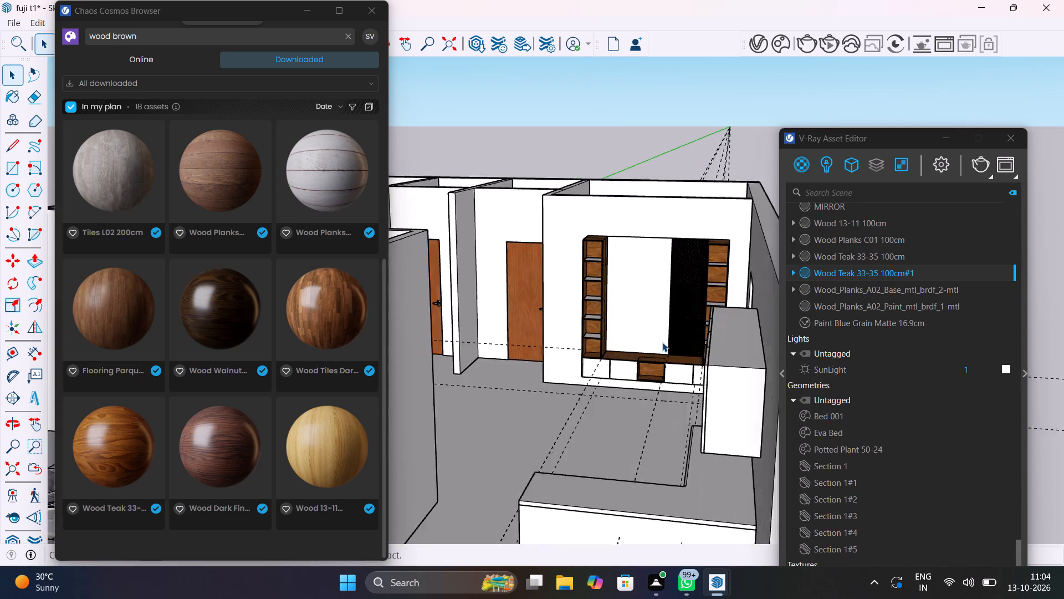
{"action": "scroll", "coordinate": [638, 391], "scroll_direction": "up", "scroll_amount": 5}
{"action": "middle_click_drag", "start_coordinate": [654, 390], "coordinate": [534, 335]}
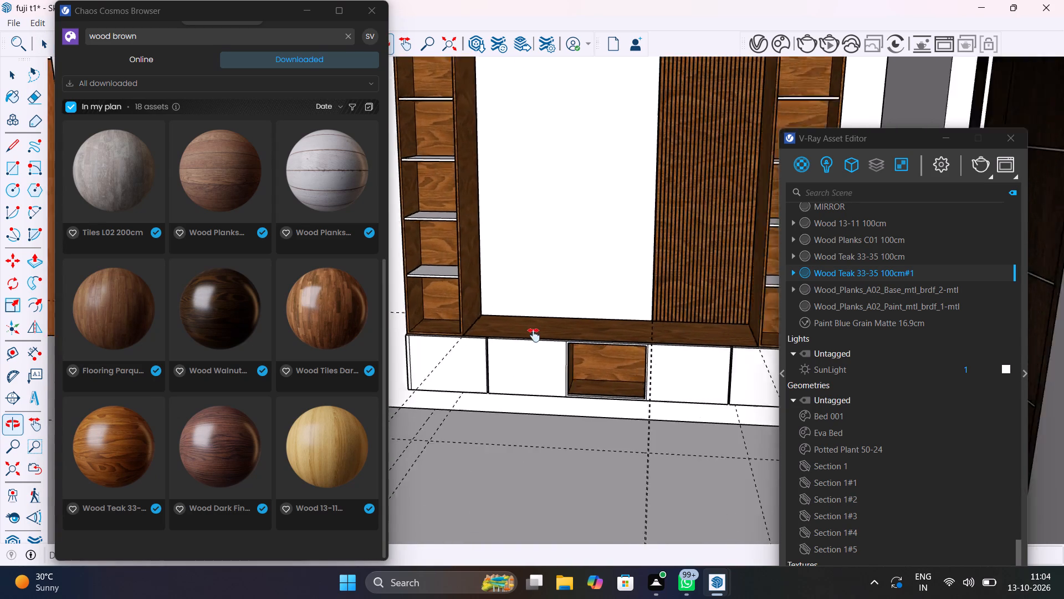
{"action": "middle_click_drag", "start_coordinate": [534, 335], "coordinate": [577, 349]}
{"action": "middle_click_drag", "start_coordinate": [646, 362], "coordinate": [722, 380], "text": "shift"}
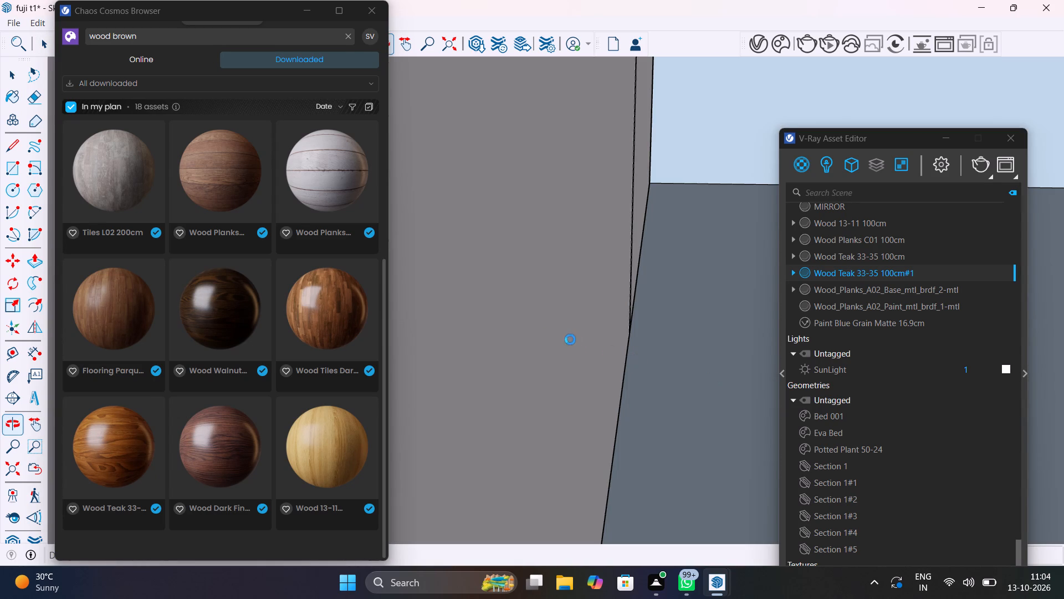
{"action": "middle_click_drag", "start_coordinate": [570, 338], "coordinate": [662, 369], "text": "shift"}
{"action": "scroll", "coordinate": [620, 363], "scroll_direction": "down", "scroll_amount": 17}
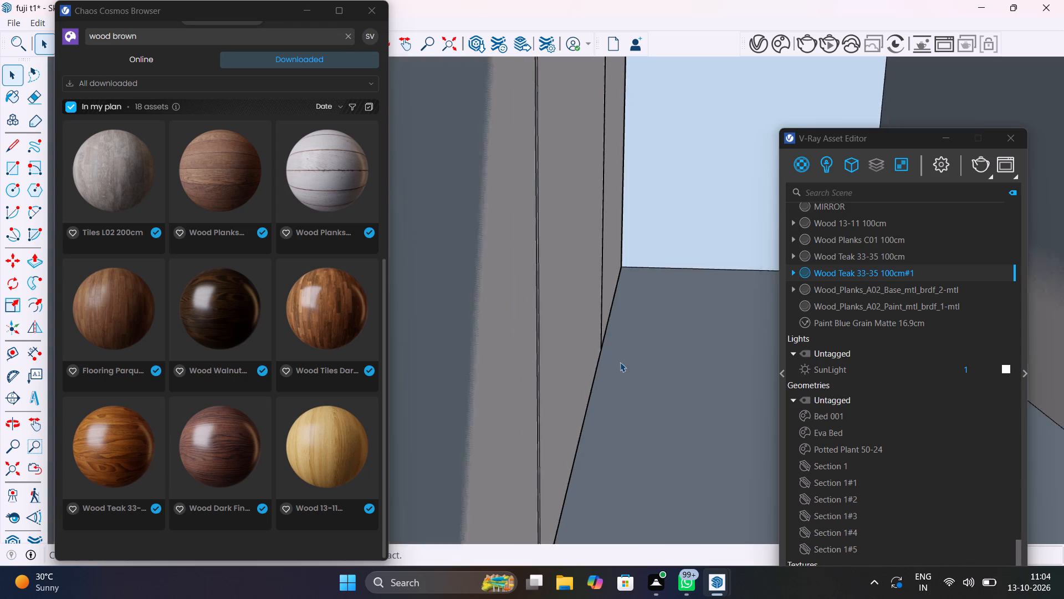
{"action": "scroll", "coordinate": [620, 362], "scroll_direction": "down", "scroll_amount": 20}
{"action": "scroll", "coordinate": [620, 362], "scroll_direction": "down", "scroll_amount": 12}
{"action": "middle_click_drag", "start_coordinate": [550, 309], "coordinate": [668, 367], "text": "shift"}
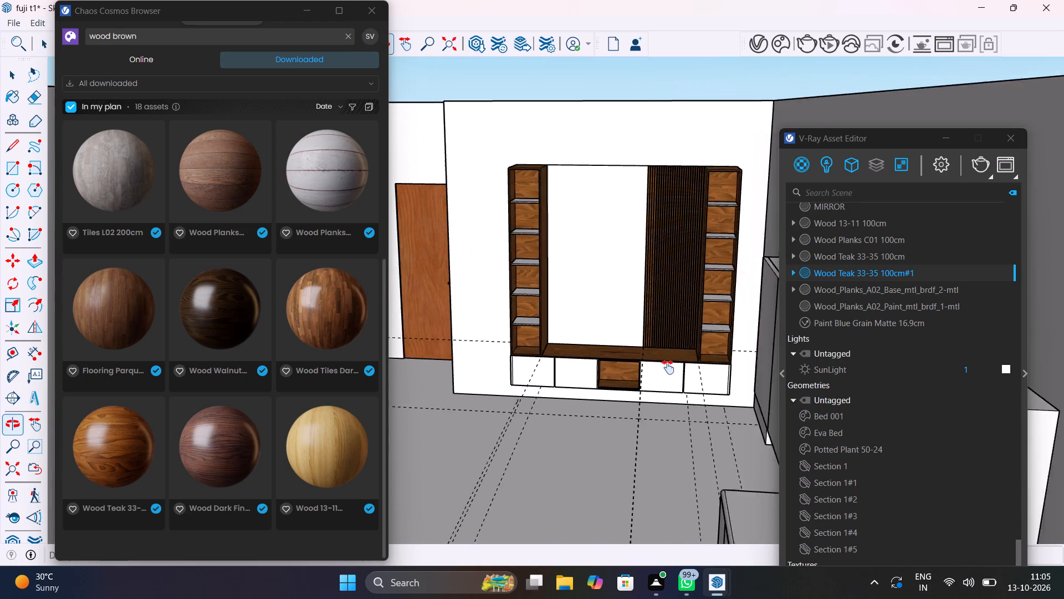
{"action": "middle_click_drag", "start_coordinate": [668, 367], "coordinate": [589, 435], "text": "shift"}
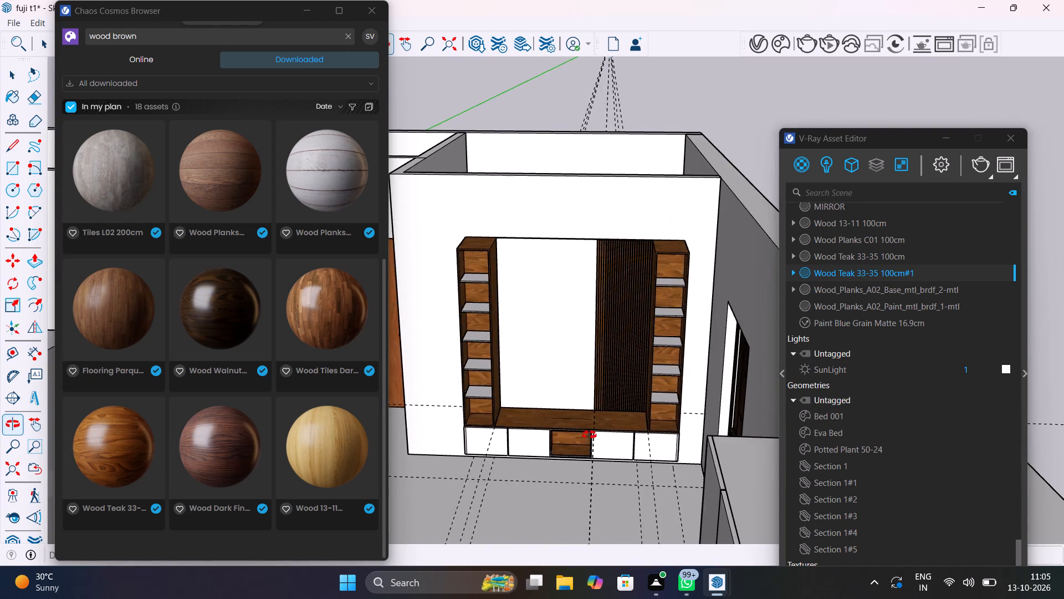
{"action": "middle_click_drag", "start_coordinate": [589, 435], "coordinate": [632, 431], "text": "shift"}
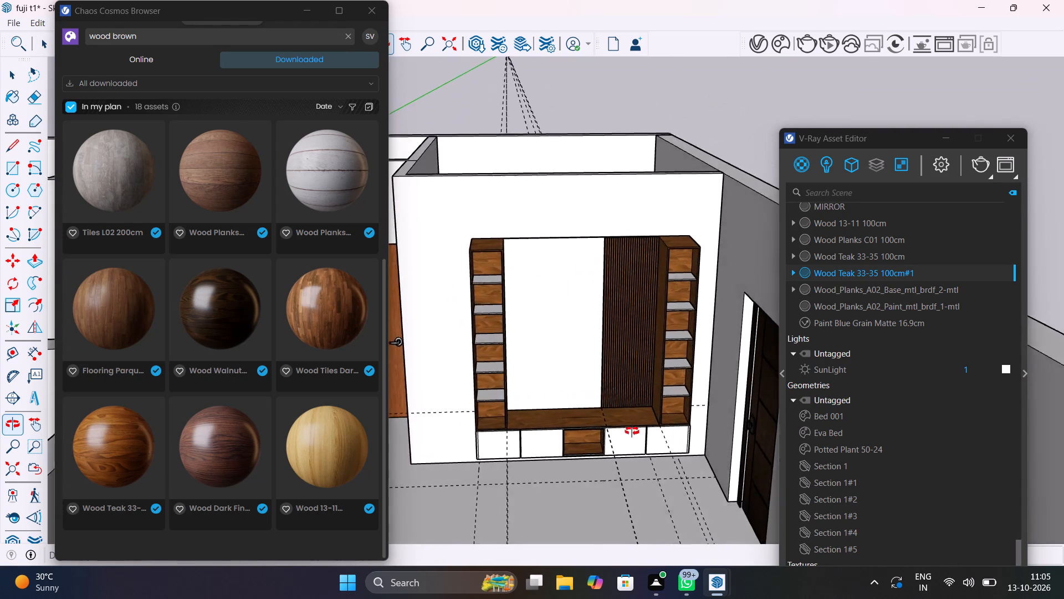
{"action": "middle_click_drag", "start_coordinate": [632, 431], "coordinate": [630, 409], "text": "shift"}
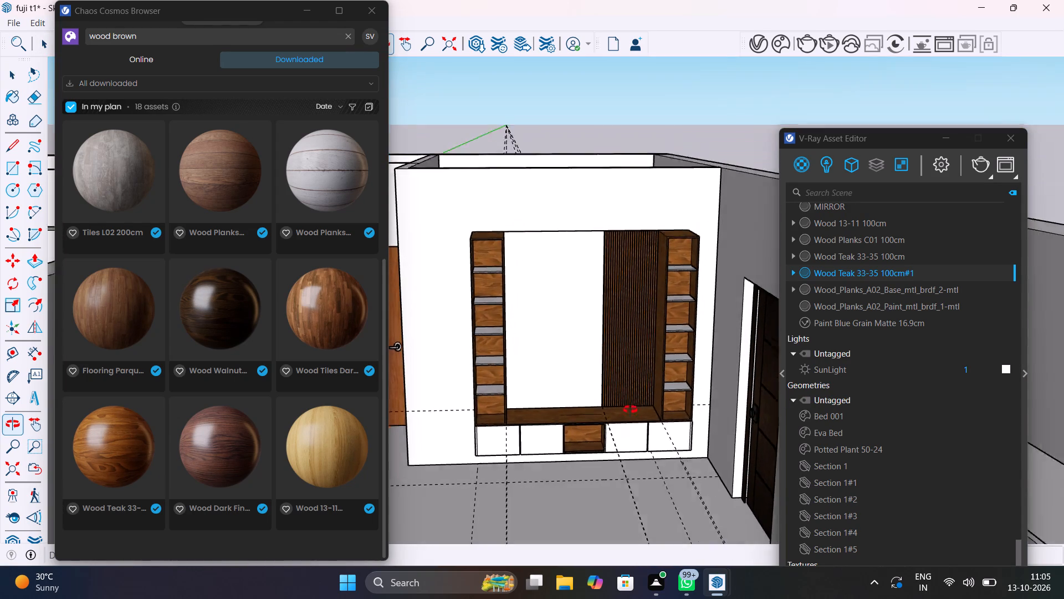
{"action": "middle_click_drag", "start_coordinate": [630, 409], "coordinate": [628, 425], "text": "shift"}
Apply Wood Teak 33-35 100cm#1 to the top two shelves of the end column farthest from the strip panel.
{"action": "scroll", "coordinate": [494, 292], "scroll_direction": "up", "scroll_amount": 11}
{"action": "middle_click_drag", "start_coordinate": [494, 292], "coordinate": [576, 282], "text": "shift"}
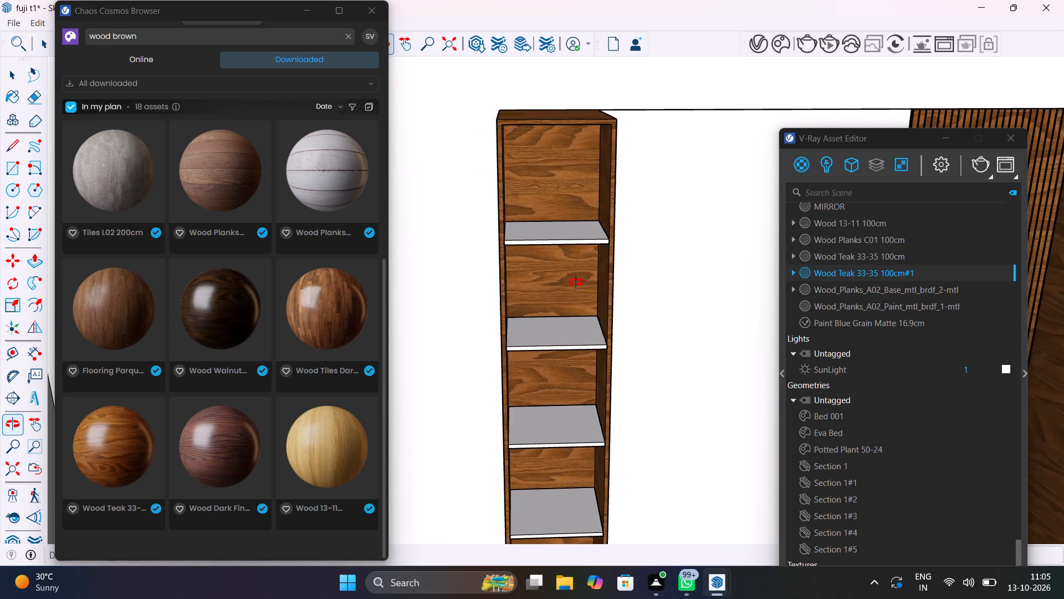
{"action": "middle_click_drag", "start_coordinate": [576, 282], "coordinate": [576, 282], "text": "shift"}
{"action": "left_click", "coordinate": [579, 244]}
{"action": "right_click", "coordinate": [852, 275]}
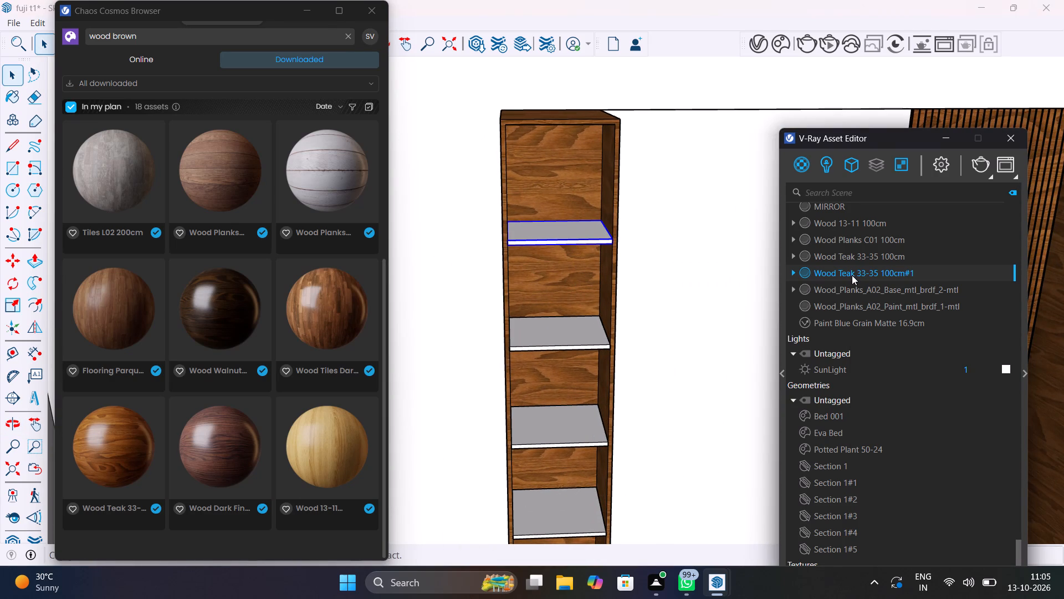
{"action": "left_click", "coordinate": [861, 301]}
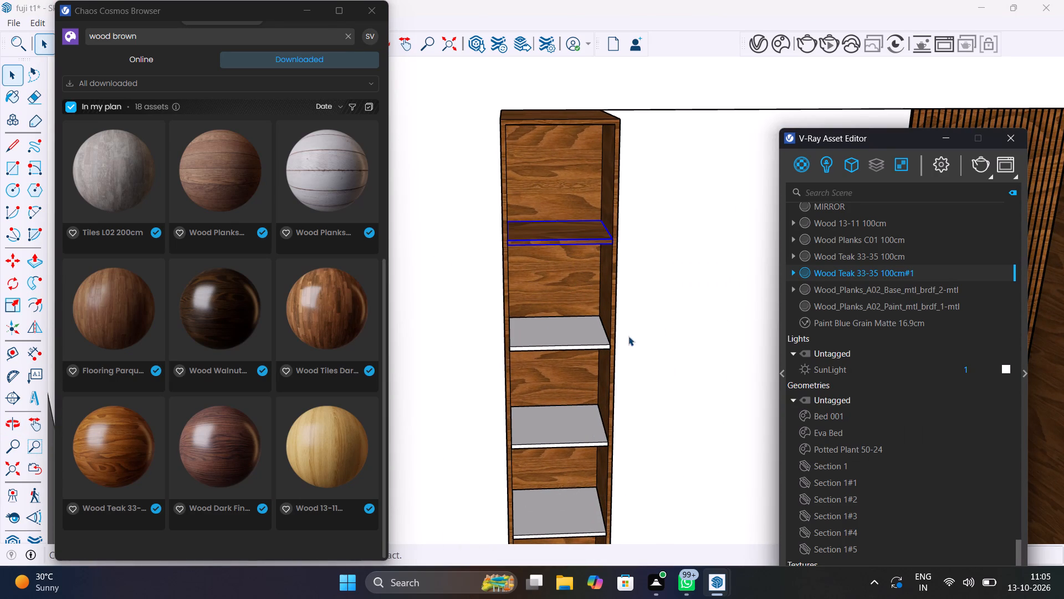
{"action": "left_click", "coordinate": [578, 346]}
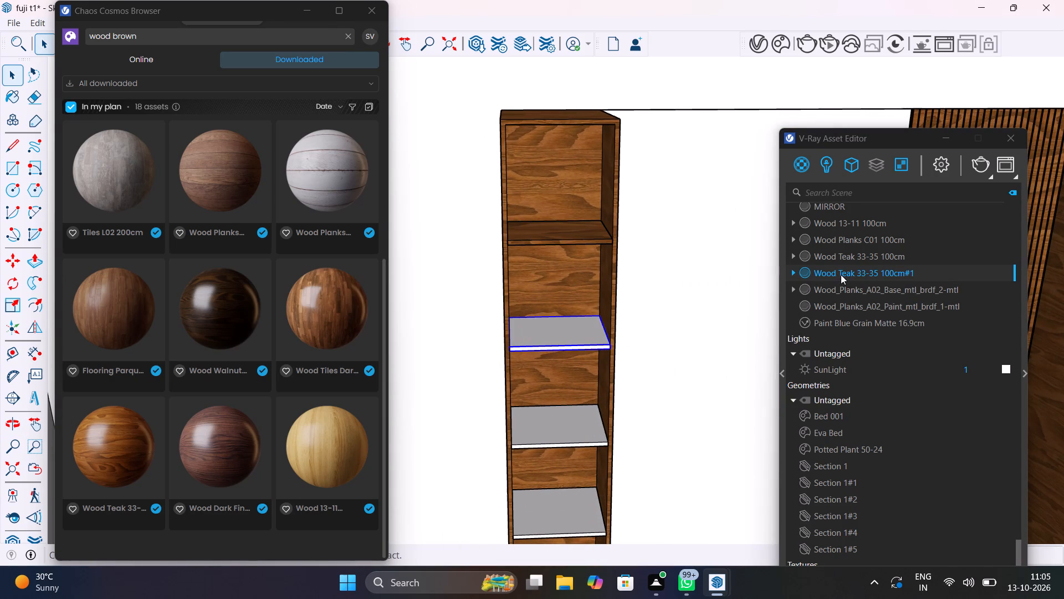
{"action": "right_click", "coordinate": [841, 275]}
{"action": "left_click", "coordinate": [868, 307]}
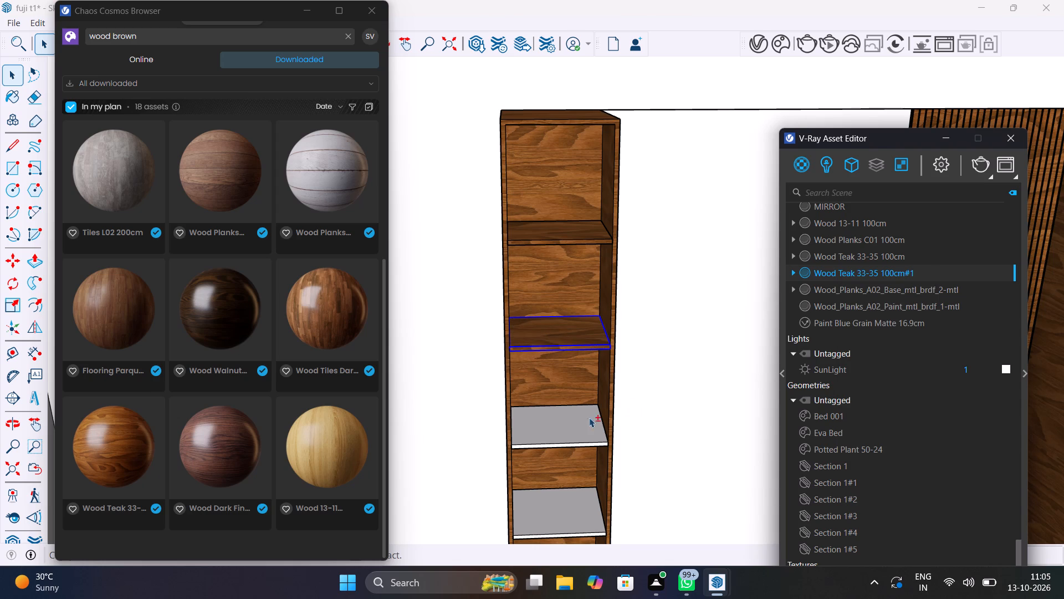
Apply Wood Teak 33-35 100cm#1 to the lower three shelves of the same end column.
{"action": "left_click", "coordinate": [579, 431], "text": "shift"}
{"action": "middle_click_drag", "start_coordinate": [581, 435], "coordinate": [567, 321], "text": "shift"}
{"action": "left_click", "coordinate": [573, 407], "text": "shift"}
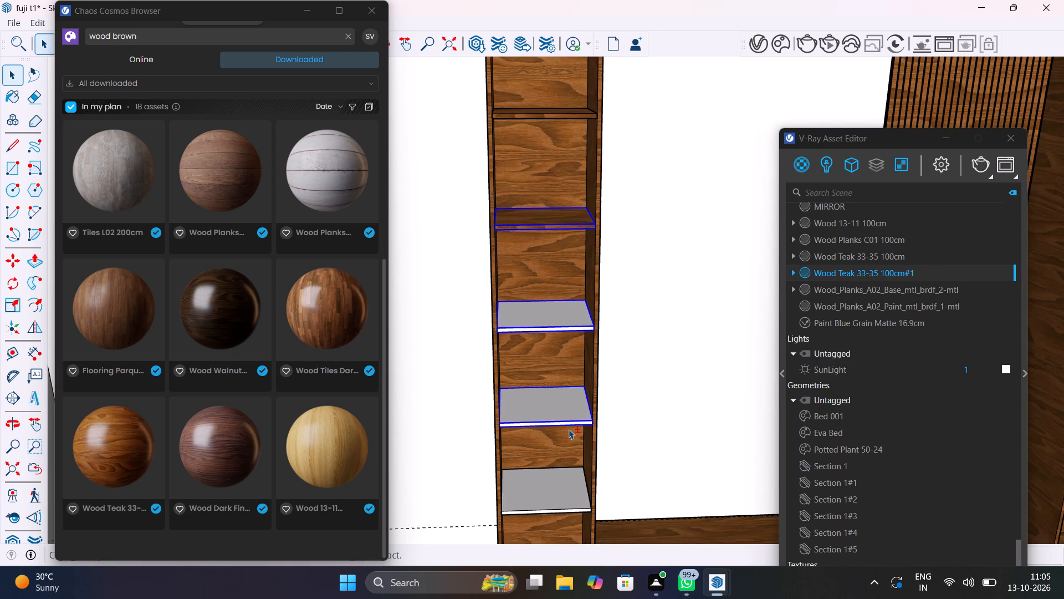
{"action": "left_click", "coordinate": [565, 491], "text": "shift"}
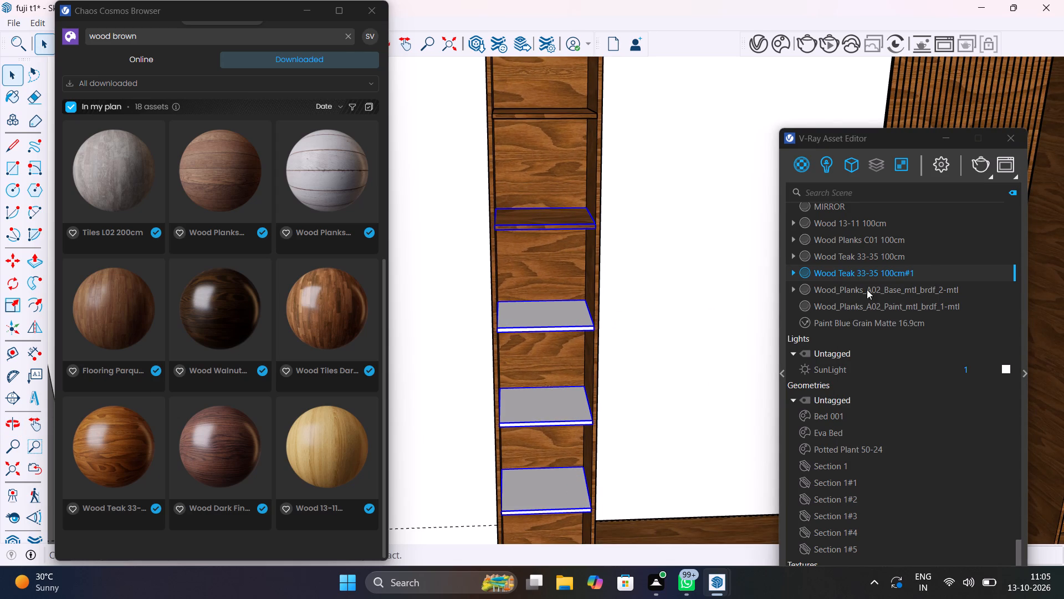
{"action": "right_click", "coordinate": [872, 275], "text": "shift"}
{"action": "left_click", "coordinate": [894, 302], "text": "shift"}
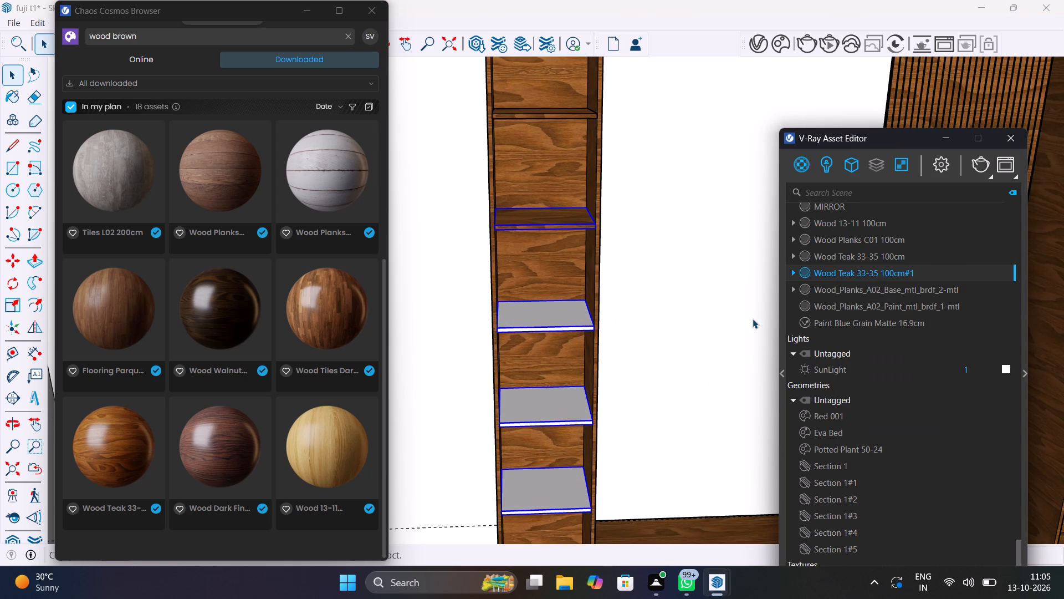
Apply the Wood Teak 33-35 100cm#1 material to the selected shelves of the shelving column opposite the slatted panel.
{"action": "right_click", "coordinate": [898, 279]}
{"action": "left_click", "coordinate": [917, 306]}
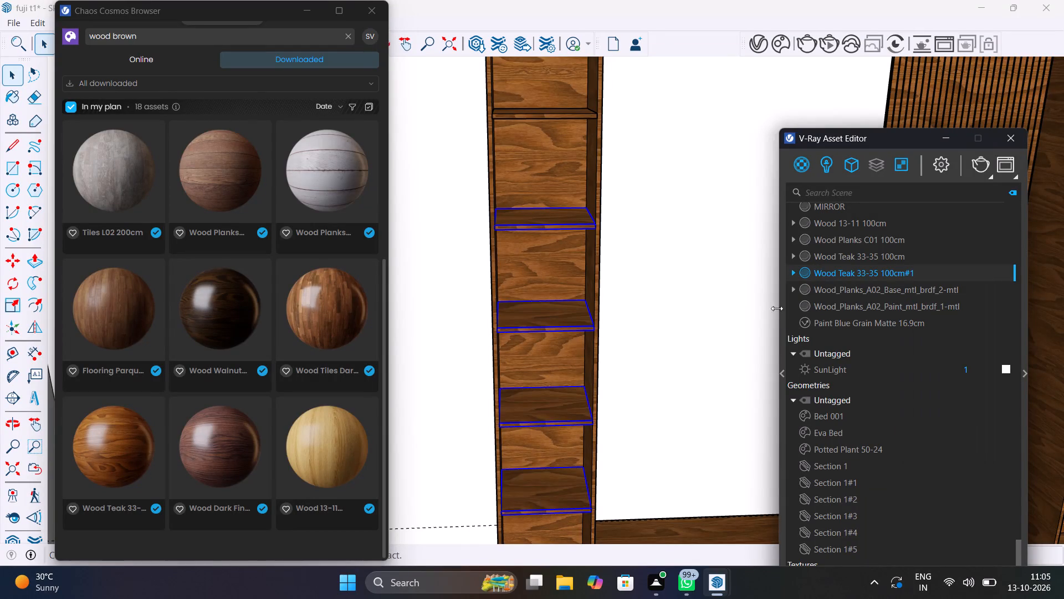
Apply Wood Teak 33-35 100cm#1 to the five grey shelves in the shelving column beside the slatted panel, and clear the selection.
{"action": "scroll", "coordinate": [771, 310], "scroll_direction": "down", "scroll_amount": 7}
{"action": "scroll", "coordinate": [712, 308], "scroll_direction": "down", "scroll_amount": 5}
{"action": "middle_click_drag", "start_coordinate": [715, 318], "coordinate": [555, 333], "text": "shift"}
{"action": "scroll", "coordinate": [594, 331], "scroll_direction": "down", "scroll_amount": 3}
{"action": "scroll", "coordinate": [703, 265], "scroll_direction": "up", "scroll_amount": 6}
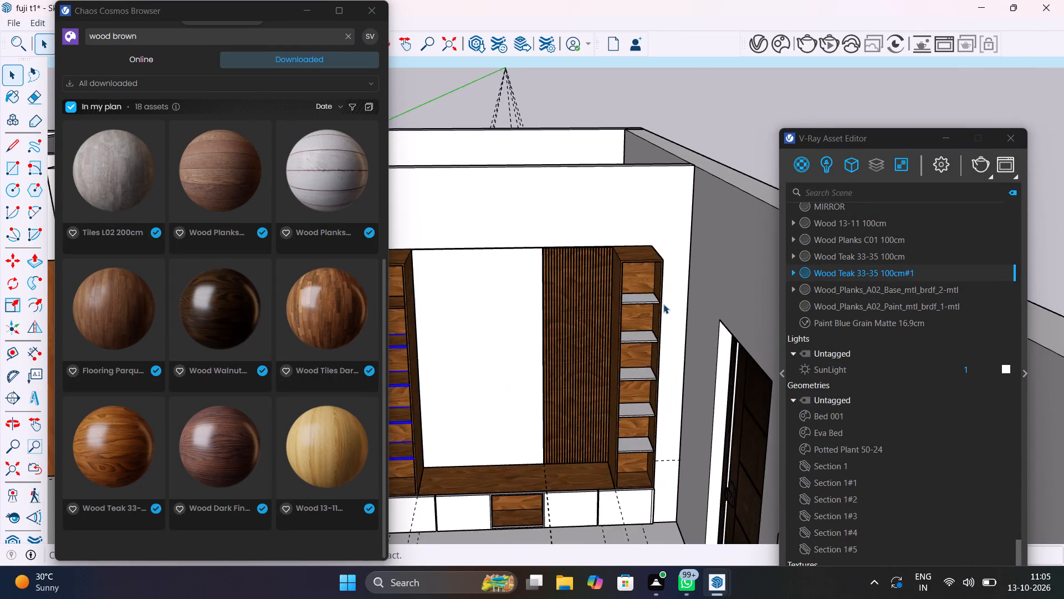
{"action": "scroll", "coordinate": [663, 304], "scroll_direction": "up", "scroll_amount": 9}
{"action": "left_click", "coordinate": [634, 301], "text": "shift"}
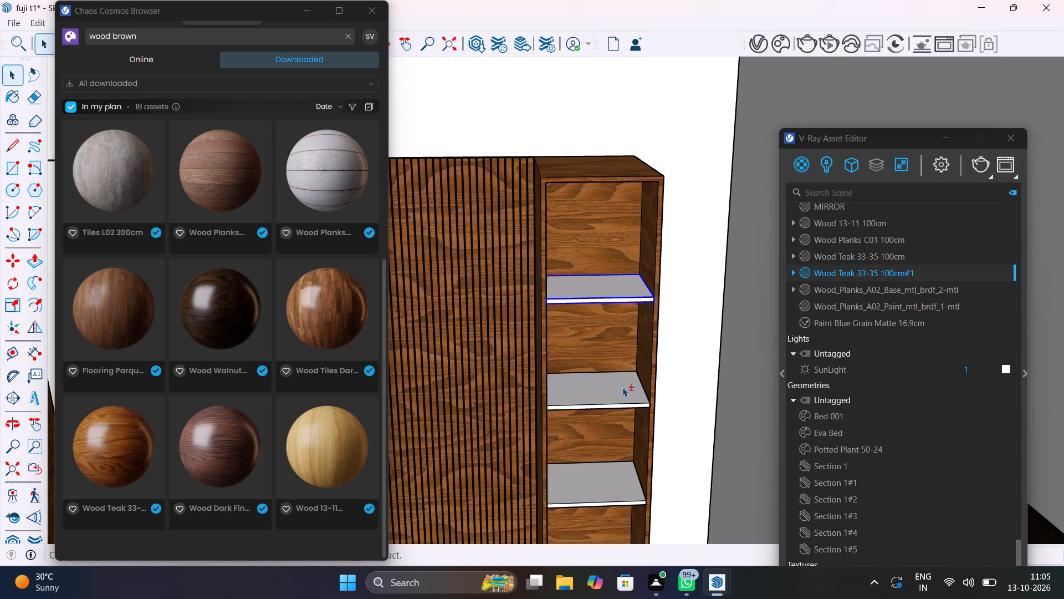
{"action": "left_click", "coordinate": [622, 395], "text": "shift"}
{"action": "left_click", "coordinate": [617, 483], "text": "shift"}
{"action": "middle_click_drag", "start_coordinate": [617, 475], "coordinate": [667, 234], "text": "shift"}
{"action": "left_click", "coordinate": [657, 348], "text": "shift"}
{"action": "left_click", "coordinate": [651, 430], "text": "shift"}
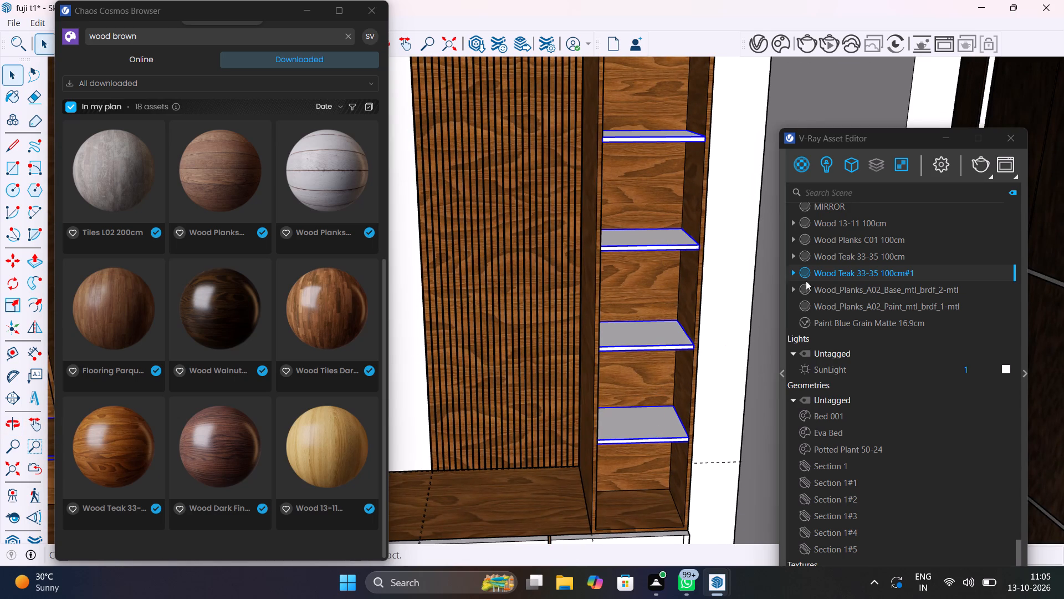
{"action": "right_click", "coordinate": [894, 271], "text": "shift"}
{"action": "left_click", "coordinate": [918, 295]}
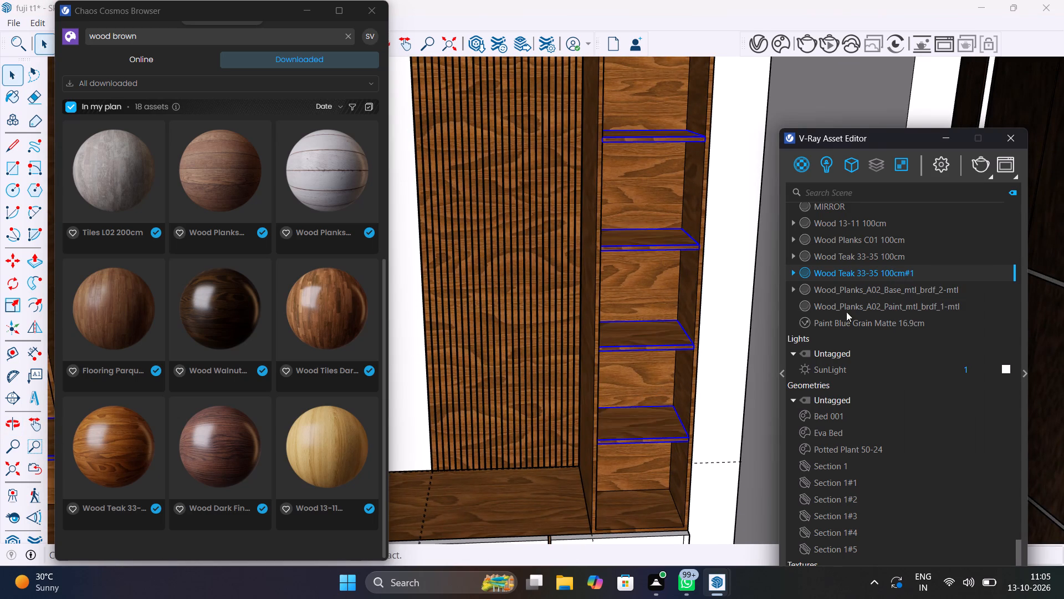
{"action": "scroll", "coordinate": [658, 322], "scroll_direction": "down", "scroll_amount": 15}
{"action": "key", "text": "space"}
{"action": "left_click", "coordinate": [748, 148]}
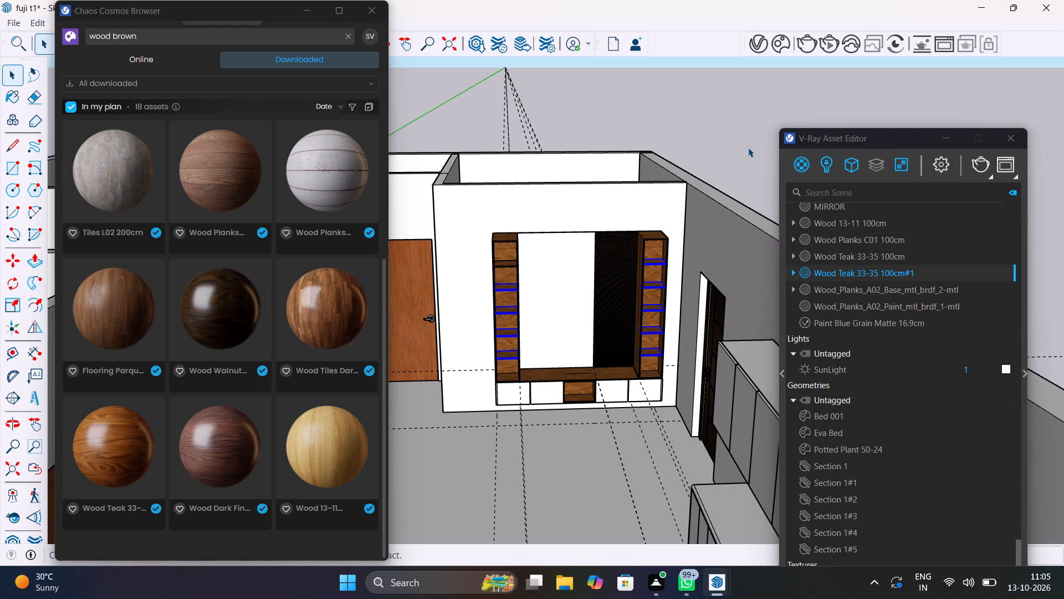
Examine the wood finish on the TV unit's shelving columns, slatted panel and base from several angles.
{"action": "left_click_drag", "start_coordinate": [219, 6], "coordinate": [139, 132]}
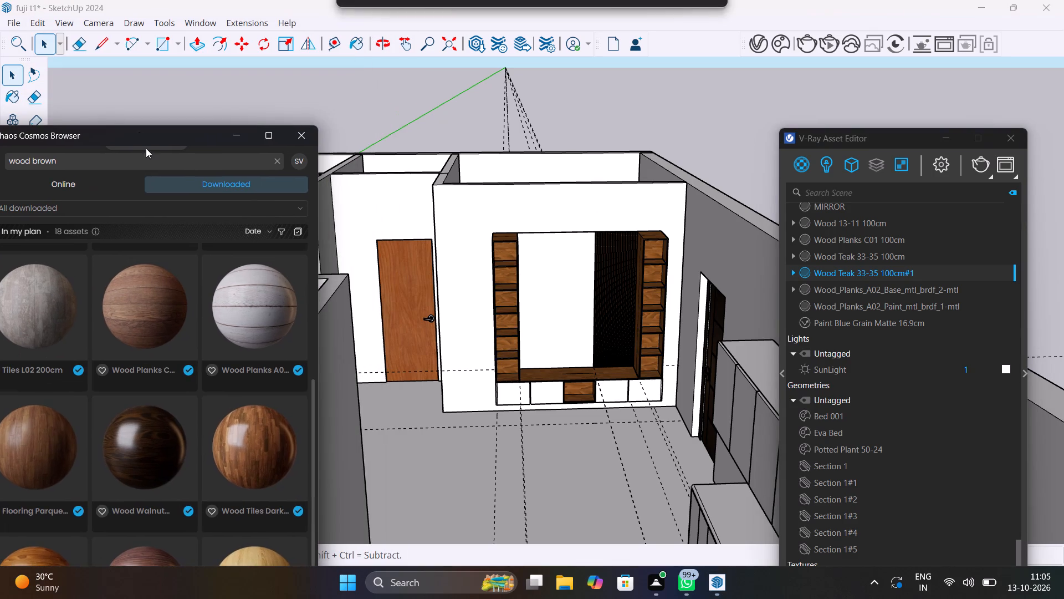
{"action": "scroll", "coordinate": [524, 314], "scroll_direction": "up", "scroll_amount": 8}
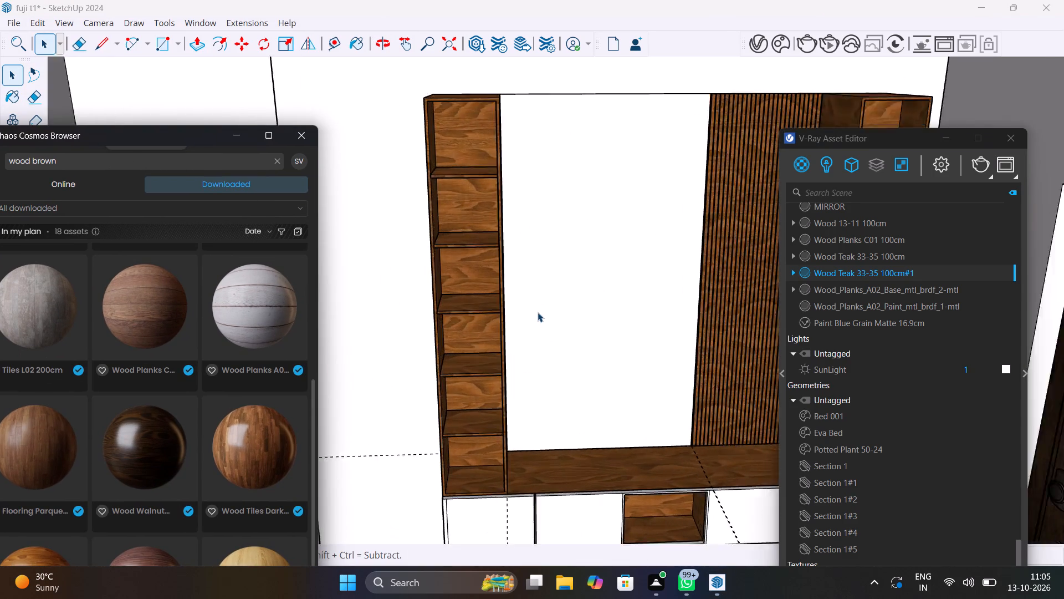
{"action": "scroll", "coordinate": [538, 312], "scroll_direction": "up", "scroll_amount": 4}
{"action": "scroll", "coordinate": [554, 317], "scroll_direction": "down", "scroll_amount": 3}
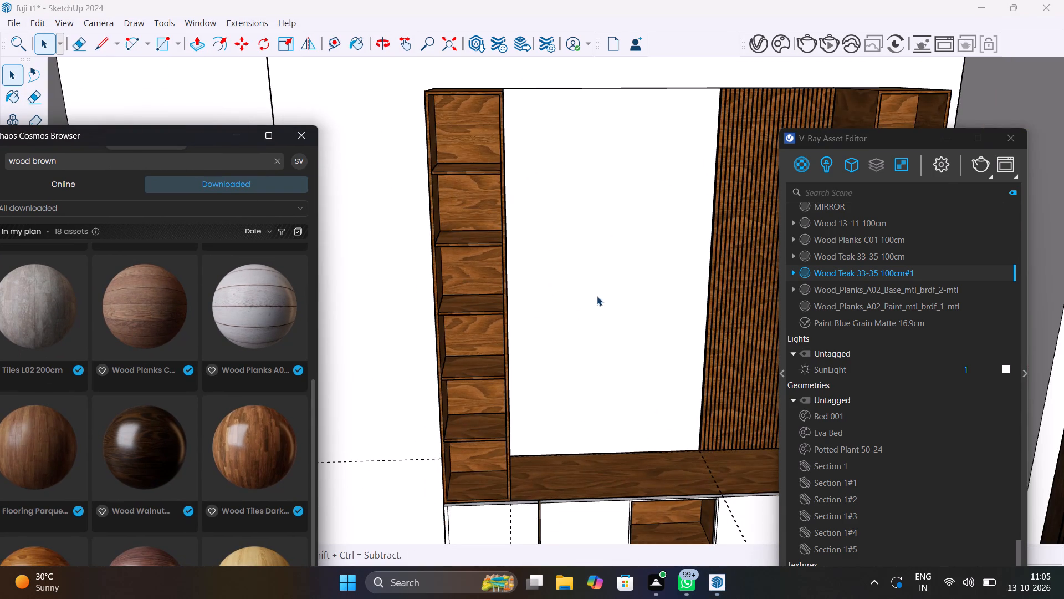
{"action": "middle_click_drag", "start_coordinate": [597, 296], "coordinate": [516, 397]}
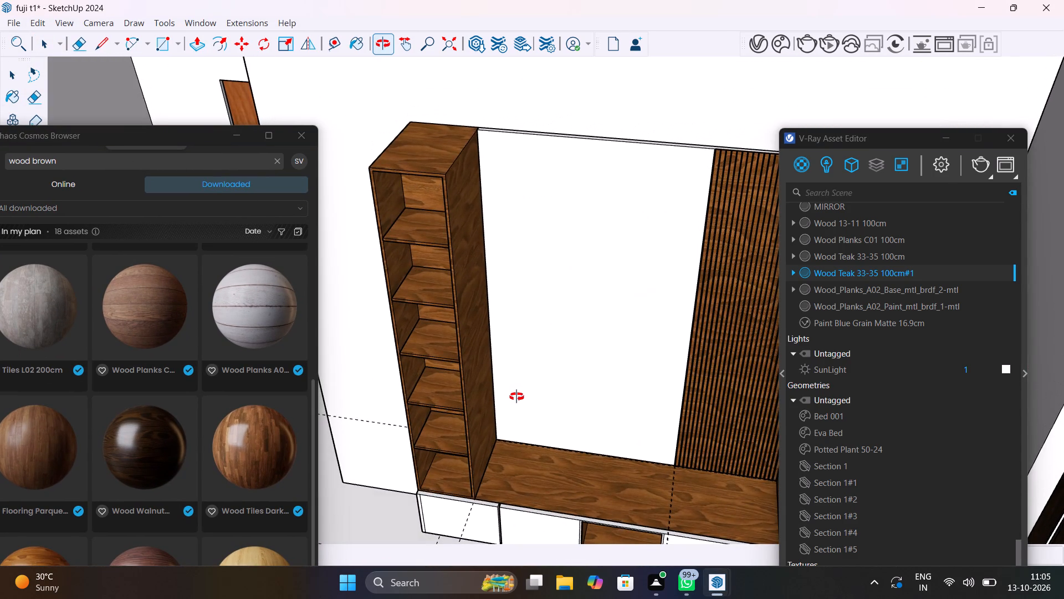
{"action": "middle_click_drag", "start_coordinate": [516, 397], "coordinate": [591, 343]}
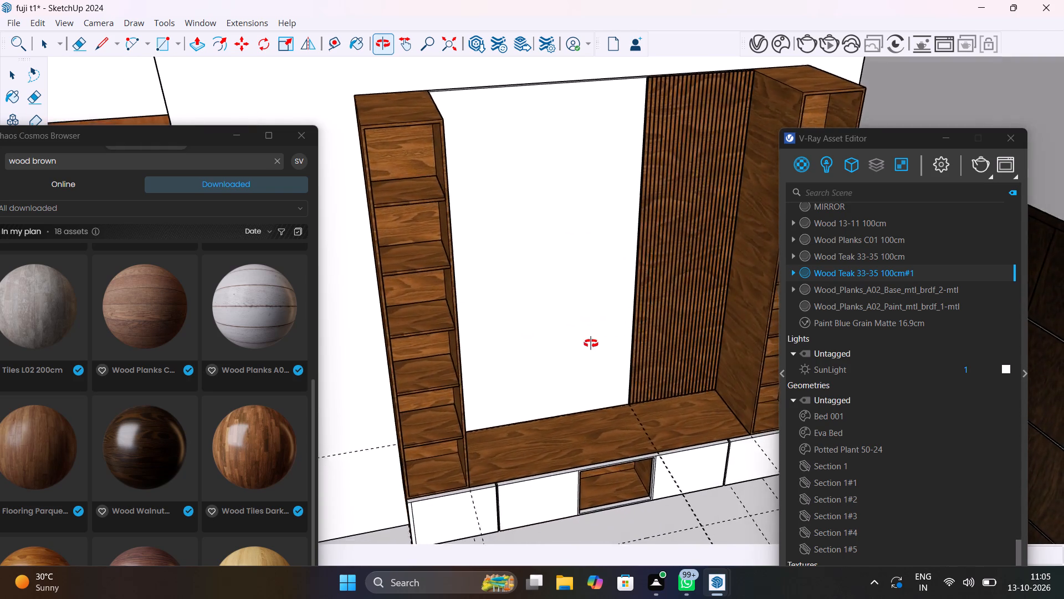
{"action": "middle_click_drag", "start_coordinate": [591, 343], "coordinate": [628, 293]}
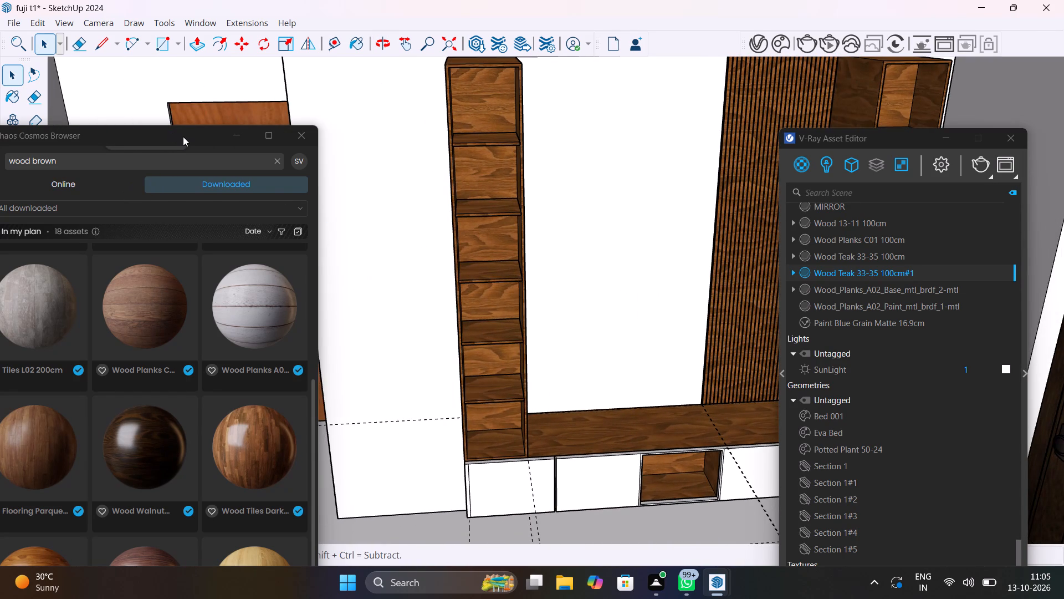
Search the online Cosmos assets for "gran" and choose the suggestion Abelia x grandiflora 001.
{"action": "left_click_drag", "start_coordinate": [183, 136], "coordinate": [347, 133]}
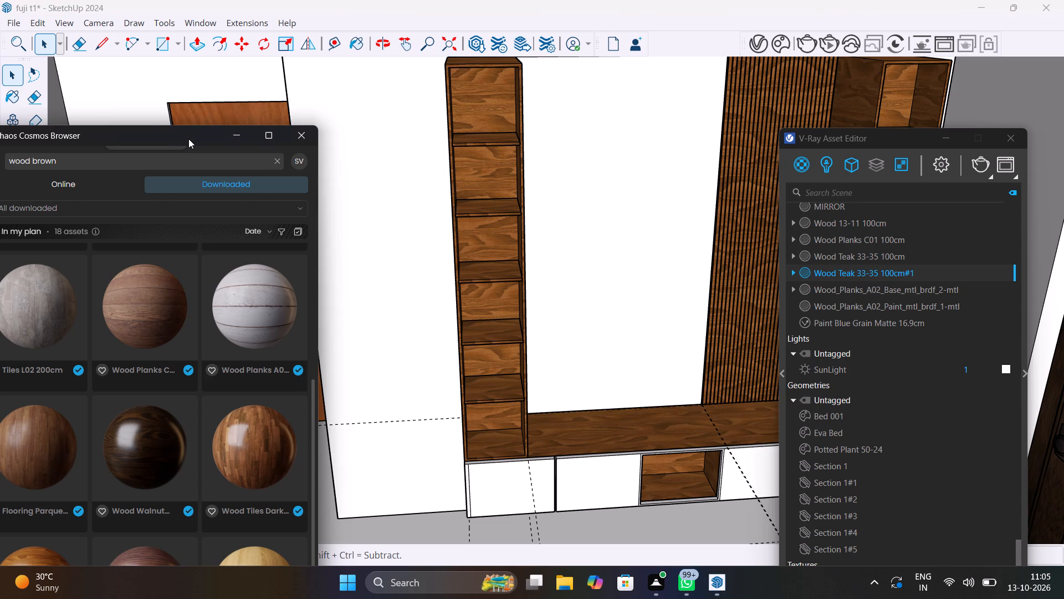
{"action": "left_click_drag", "start_coordinate": [180, 135], "coordinate": [271, 133]}
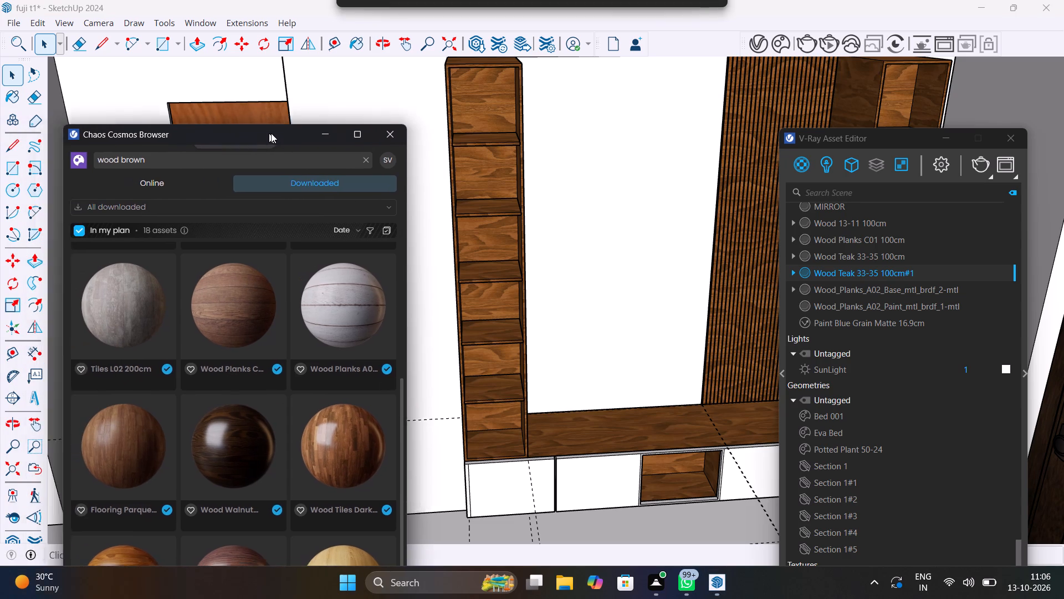
{"action": "left_click_drag", "start_coordinate": [271, 133], "coordinate": [409, 69]}
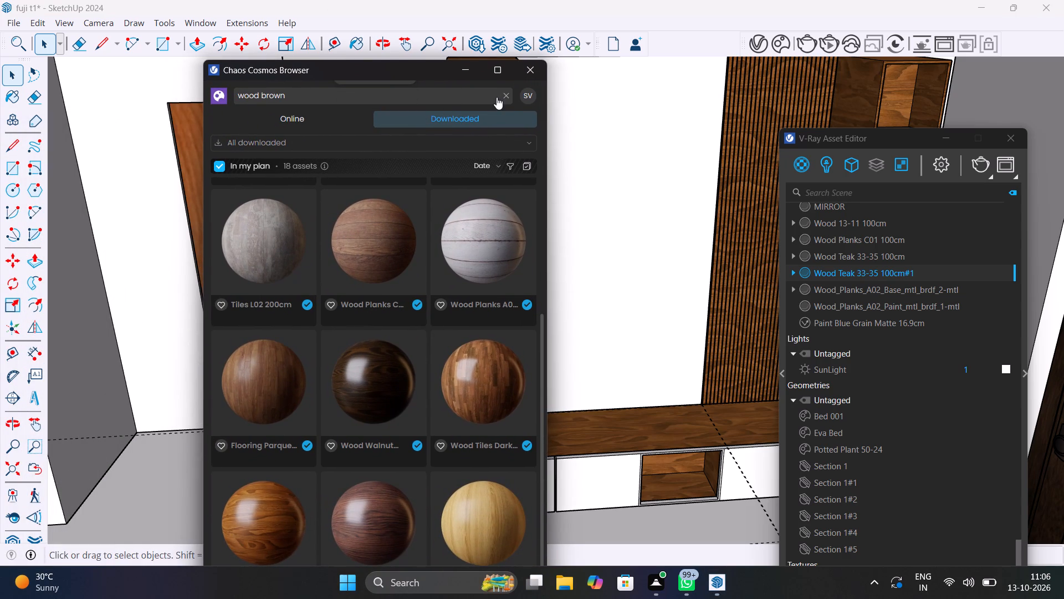
{"action": "left_click", "coordinate": [508, 98]}
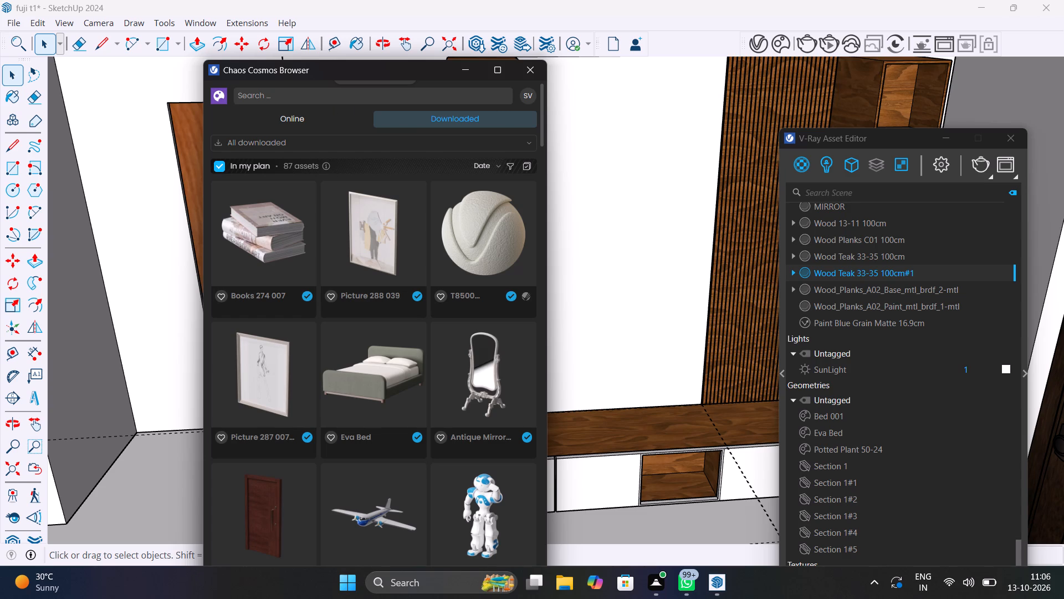
{"action": "type", "text": "gr"}
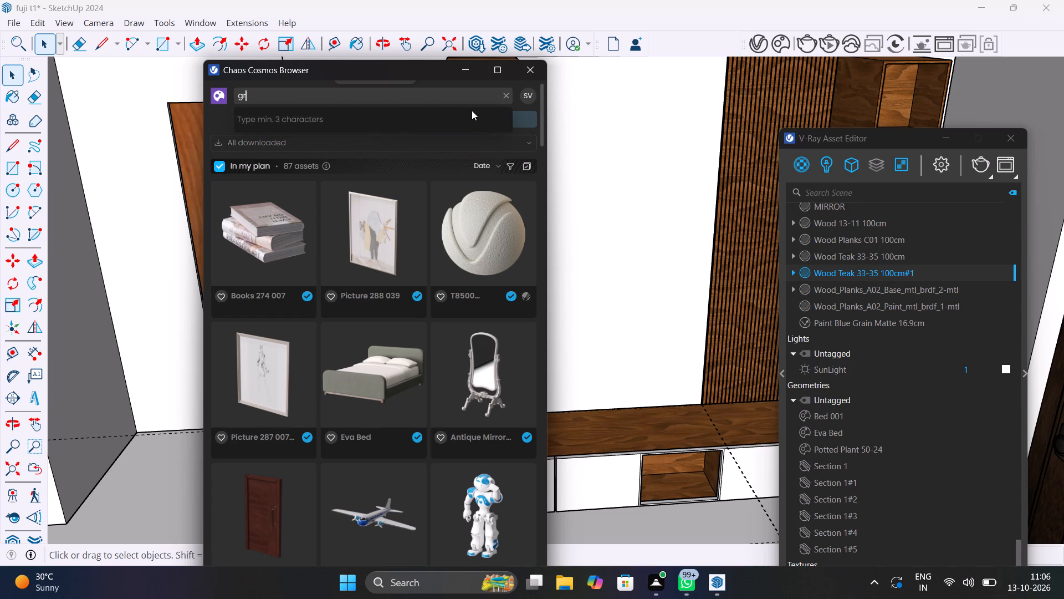
{"action": "left_click", "coordinate": [507, 100]}
{"action": "left_click", "coordinate": [318, 118]}
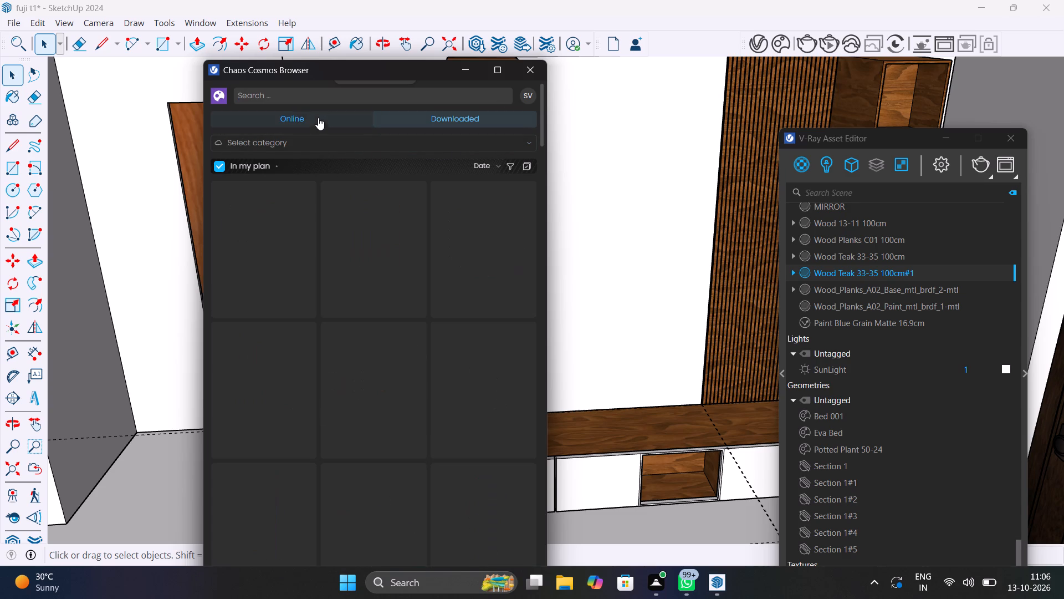
{"action": "left_click", "coordinate": [292, 97]}
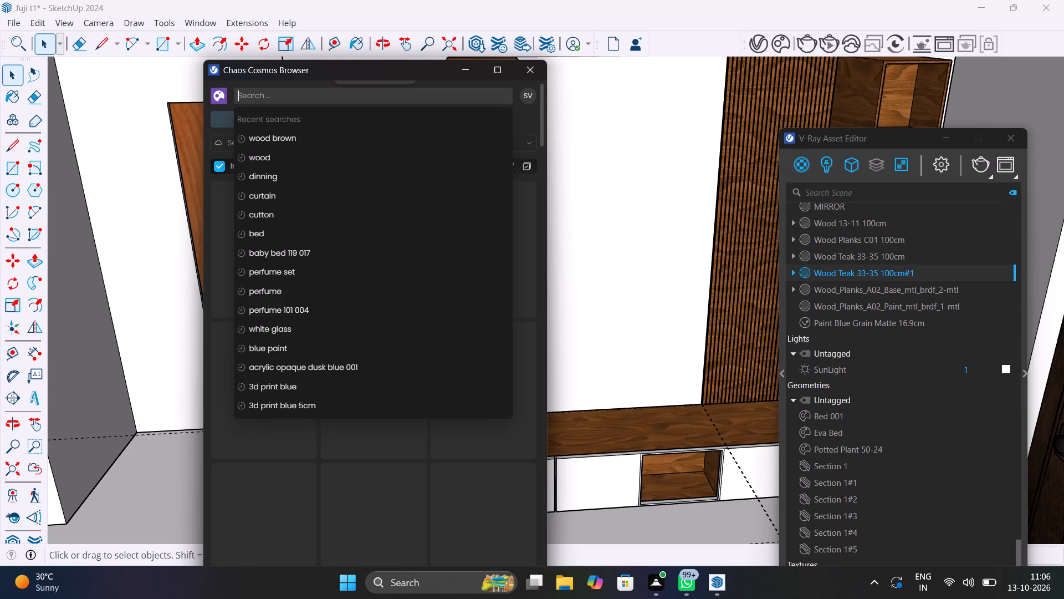
{"action": "type", "text": "gra"}
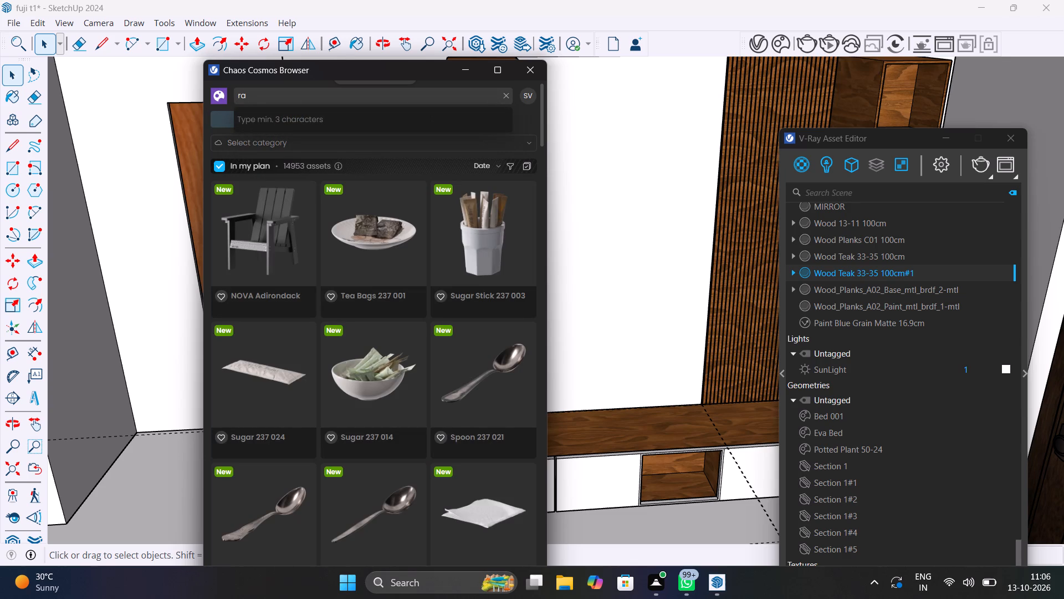
{"action": "key", "text": "BackSpace"}
{"action": "key", "text": "BackSpace"}
{"action": "key", "text": "BackSpace"}
{"action": "type", "text": "gra"}
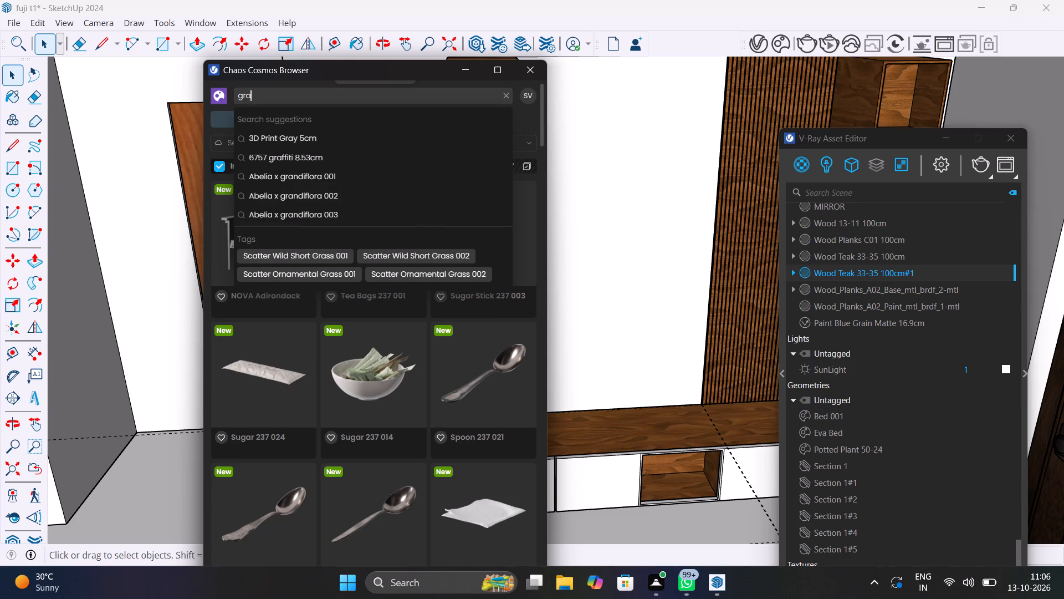
{"action": "key", "text": "n"}
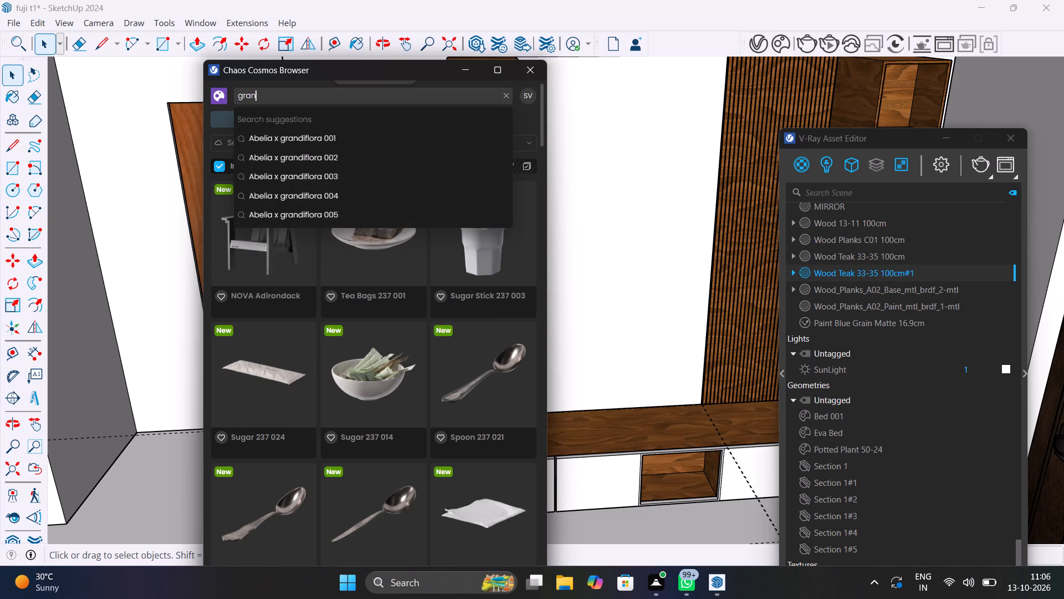
{"action": "left_click", "coordinate": [316, 143]}
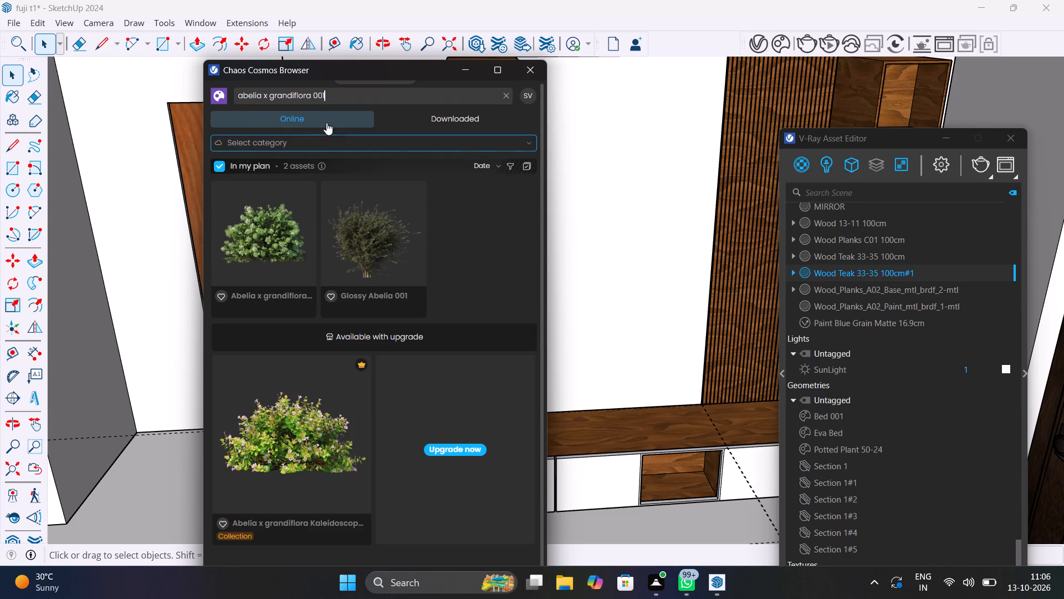
Replace the Cosmos search with "granate" and run it.
{"action": "left_click", "coordinate": [510, 97]}
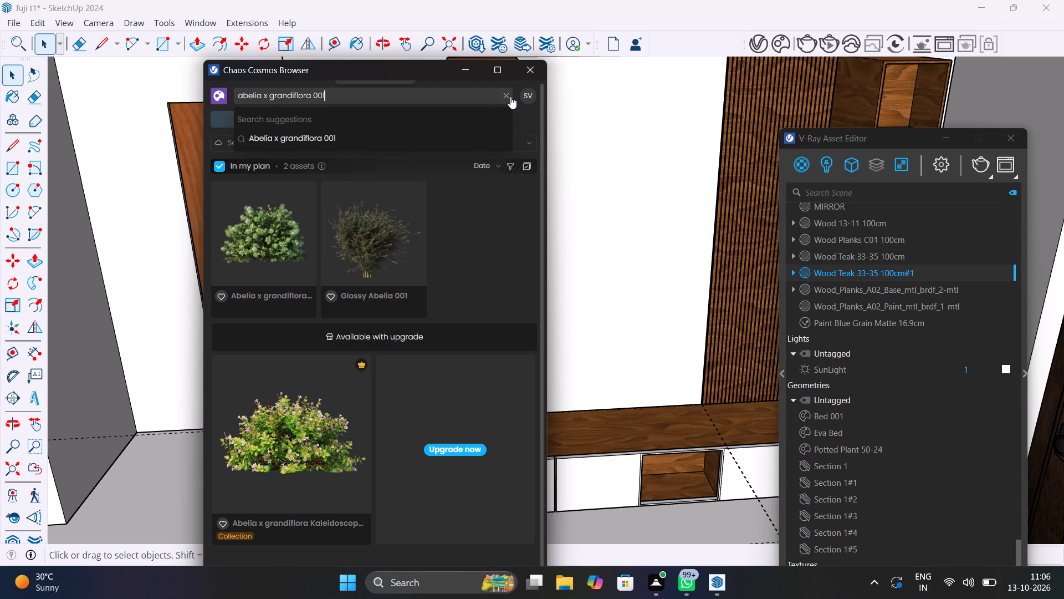
{"action": "key", "text": "BackSpace"}
{"action": "key", "text": "BackSpace"}
{"action": "key", "text": "BackSpace"}
{"action": "key", "text": "BackSpace"}
{"action": "key", "text": "BackSpace"}
{"action": "key", "text": "BackSpace"}
{"action": "key", "text": "BackSpace"}
{"action": "key", "text": "BackSpace"}
{"action": "key", "text": "BackSpace"}
{"action": "key", "text": "BackSpace"}
{"action": "key", "text": "BackSpace"}
{"action": "key", "text": "BackSpace"}
{"action": "key", "text": "BackSpace"}
{"action": "key", "text": "BackSpace"}
{"action": "key", "text": "BackSpace"}
{"action": "key", "text": "BackSpace"}
{"action": "key", "text": "BackSpace"}
{"action": "key", "text": "BackSpace"}
{"action": "key", "text": "BackSpace"}
{"action": "key", "text": "BackSpace"}
{"action": "key", "text": "BackSpace"}
{"action": "key", "text": "BackSpace"}
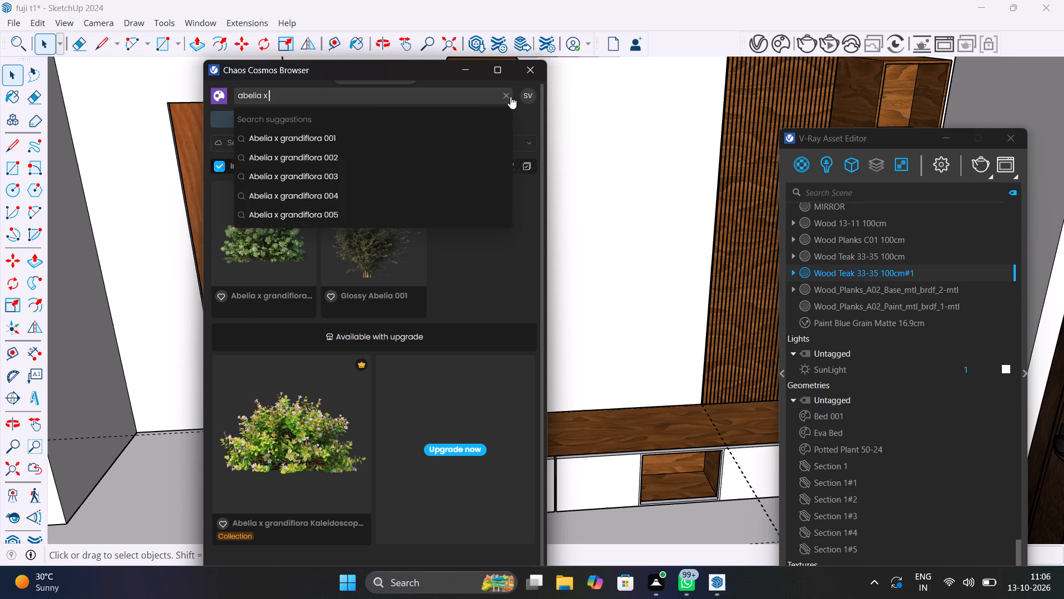
{"action": "type", "text": "granat"}
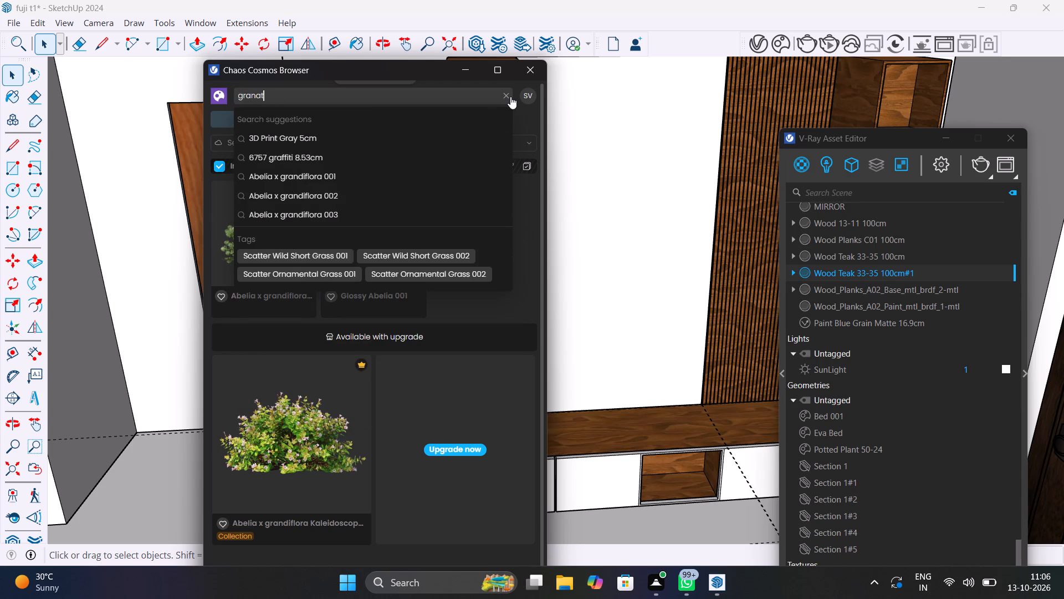
{"action": "key", "text": "e"}
{"action": "key", "text": "Return"}
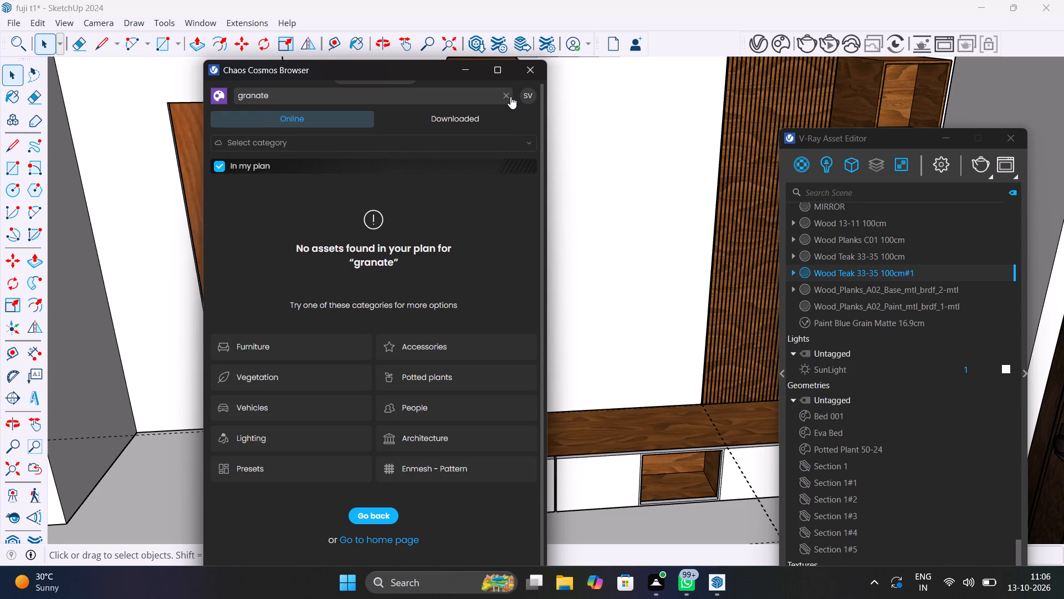
Correct the search term to "granite" and choose the suggestion Granite 003 37.41cm.
{"action": "key", "text": "BackSpace"}
{"action": "key", "text": "BackSpace"}
{"action": "key", "text": "BackSpace"}
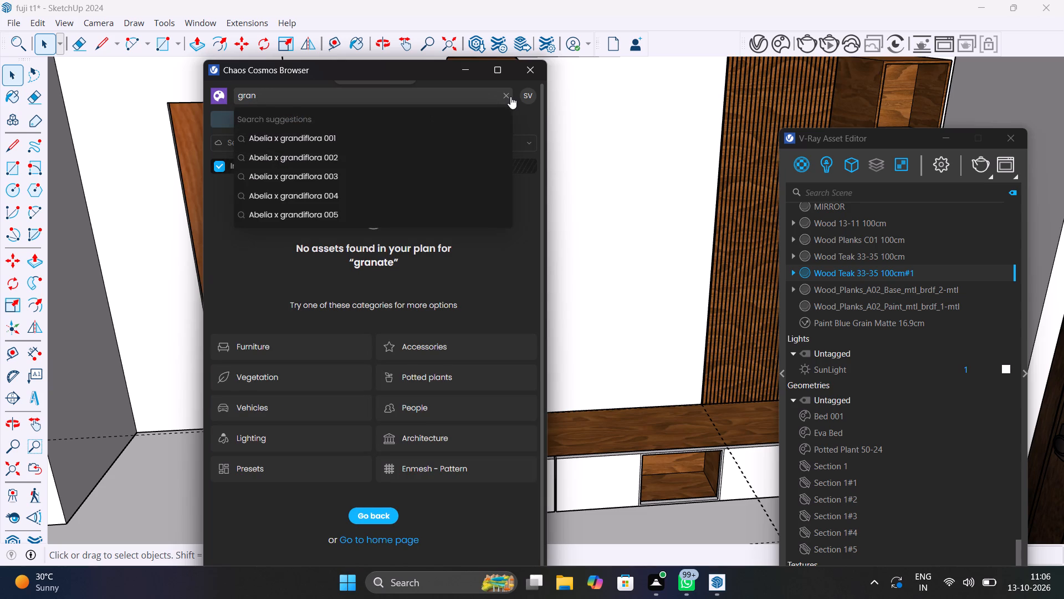
{"action": "type", "text": "ite"}
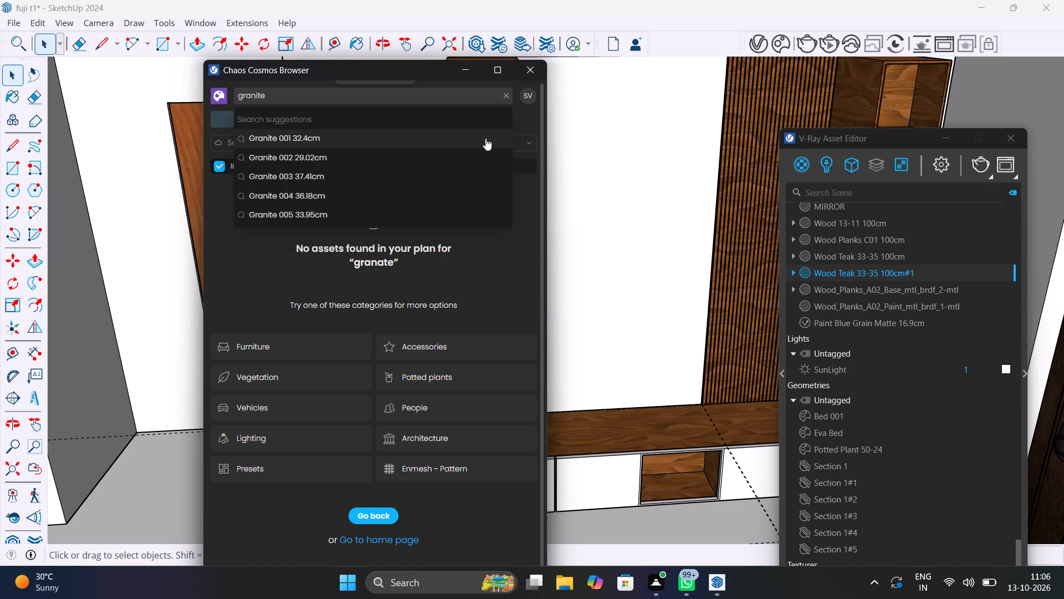
{"action": "key", "text": "Return"}
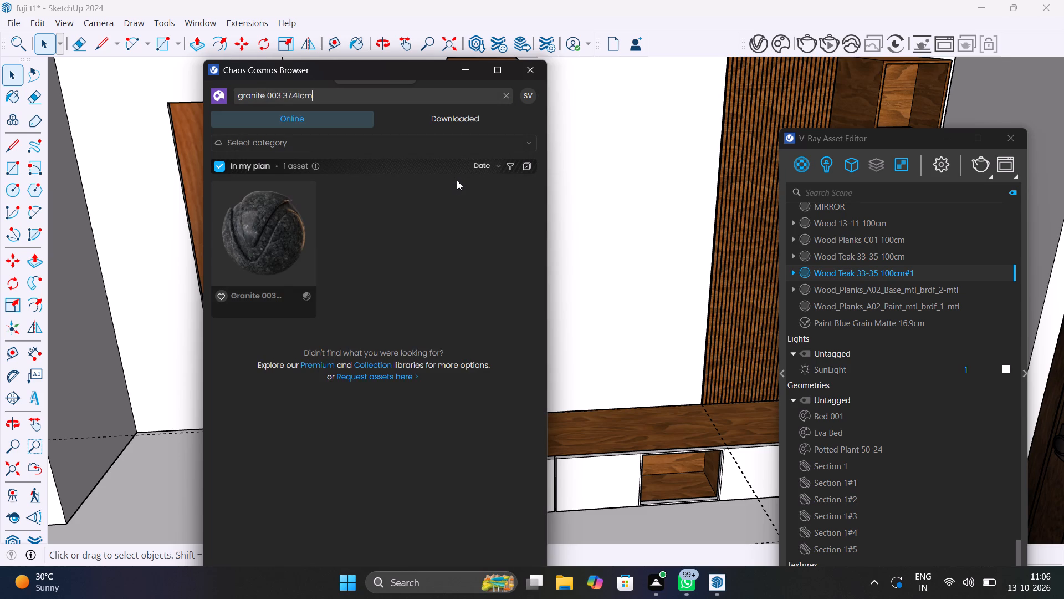
Search the online Cosmos assets for "granite white".
{"action": "left_click", "coordinate": [414, 94]}
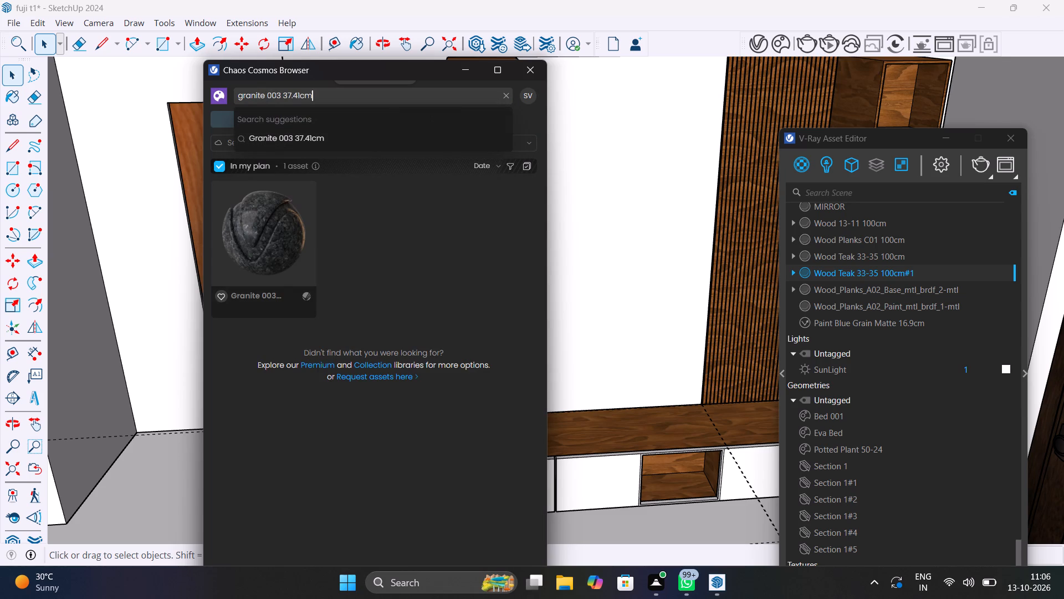
{"action": "key", "text": "BackSpace"}
{"action": "key", "text": "BackSpace"}
{"action": "key", "text": "BackSpace"}
{"action": "key", "text": "BackSpace"}
{"action": "key", "text": "BackSpace"}
{"action": "key", "text": "BackSpace"}
{"action": "key", "text": "BackSpace"}
{"action": "key", "text": "BackSpace"}
{"action": "key", "text": "BackSpace"}
{"action": "key", "text": "BackSpace"}
{"action": "key", "text": "BackSpace"}
{"action": "type", "text": "white"}
{"action": "key", "text": "Return"}
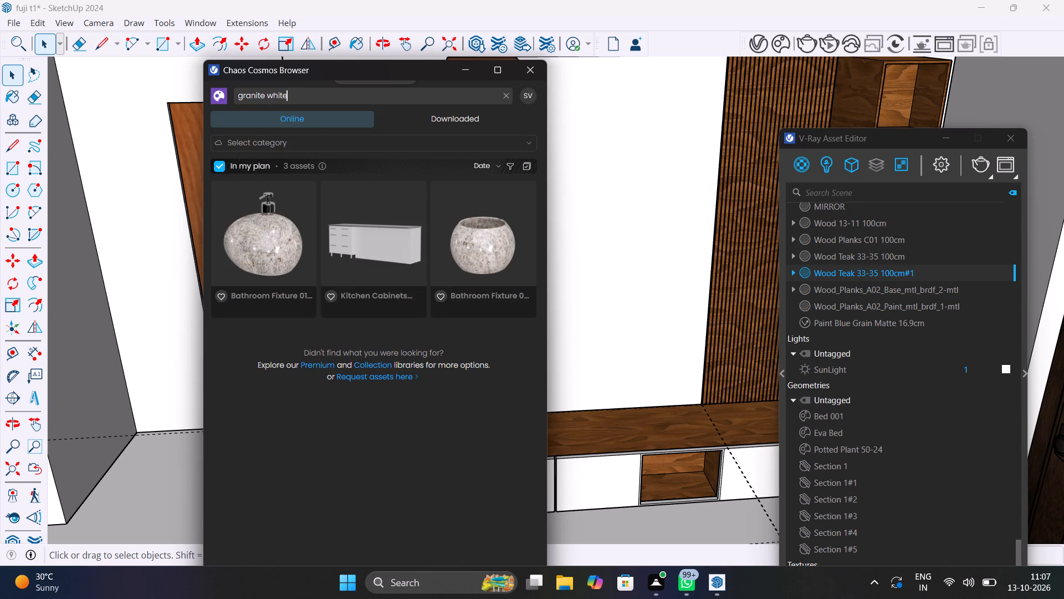
Search the online Cosmos assets for "marb" and choose the suggestion 6755 marble 8.5cm.
{"action": "key", "text": "BackSpace"}
{"action": "key", "text": "BackSpace"}
{"action": "key", "text": "BackSpace"}
{"action": "key", "text": "BackSpace"}
{"action": "key", "text": "BackSpace"}
{"action": "key", "text": "BackSpace"}
{"action": "key", "text": "BackSpace"}
{"action": "key", "text": "BackSpace"}
{"action": "key", "text": "BackSpace"}
{"action": "key", "text": "BackSpace"}
{"action": "key", "text": "BackSpace"}
{"action": "key", "text": "BackSpace"}
{"action": "key", "text": "BackSpace"}
{"action": "key", "text": "BackSpace"}
{"action": "key", "text": "BackSpace"}
{"action": "key", "text": "BackSpace"}
{"action": "key", "text": "BackSpace"}
{"action": "key", "text": "BackSpace"}
{"action": "key", "text": "BackSpace"}
{"action": "key", "text": "BackSpace"}
{"action": "type", "text": "mar"}
{"action": "key", "text": "b"}
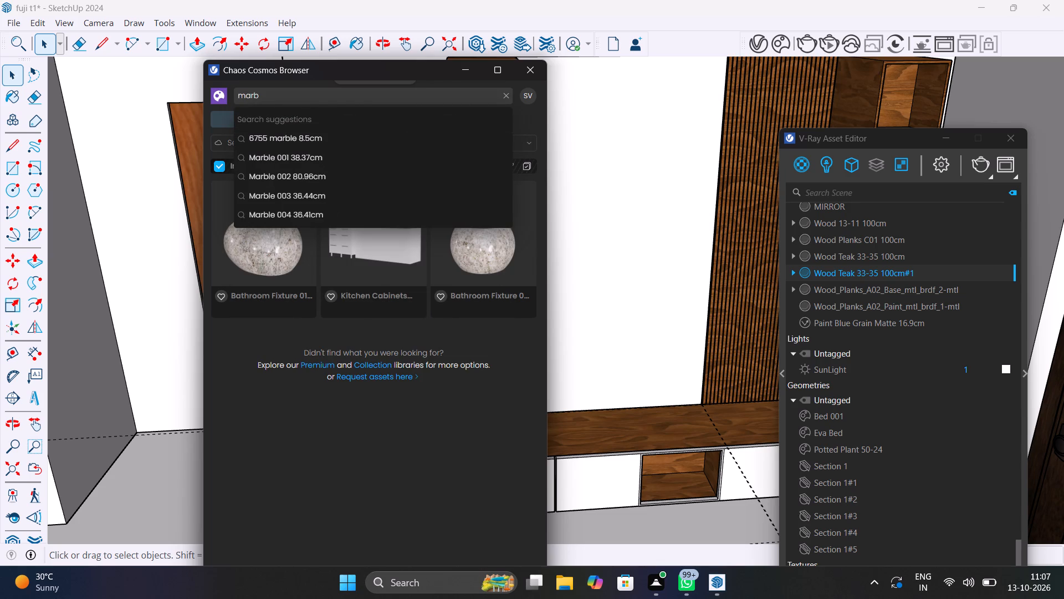
{"action": "left_click", "coordinate": [356, 140]}
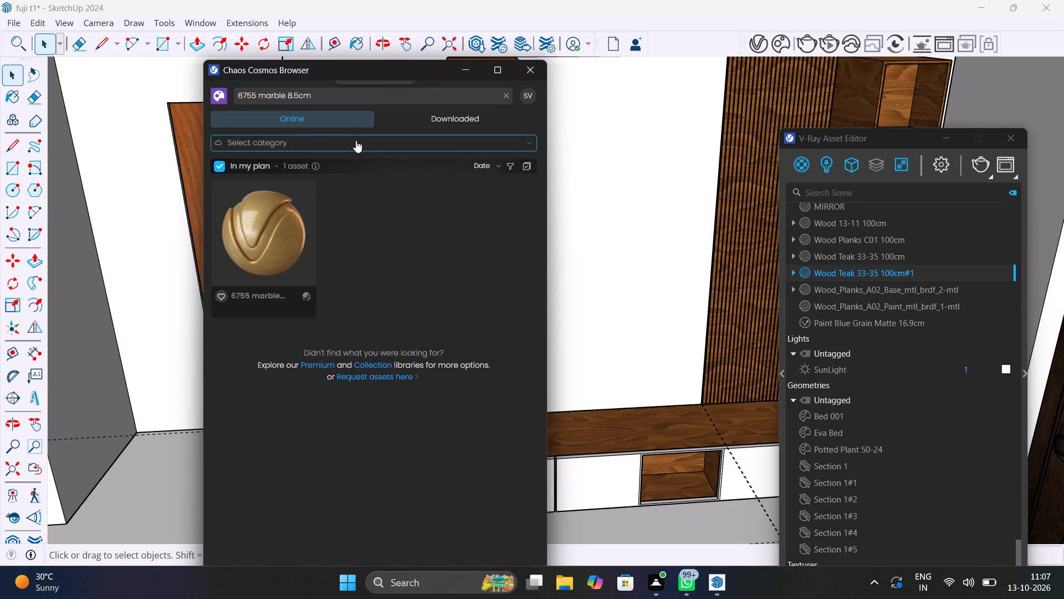
Search the online Cosmos assets for "marble" and import Marble White 602 38.29cm into the scene.
{"action": "left_click", "coordinate": [347, 97]}
{"action": "key", "text": "BackSpace"}
{"action": "key", "text": "BackSpace"}
{"action": "key", "text": "BackSpace"}
{"action": "key", "text": "BackSpace"}
{"action": "key", "text": "BackSpace"}
{"action": "key", "text": "BackSpace"}
{"action": "key", "text": "BackSpace"}
{"action": "key", "text": "BackSpace"}
{"action": "key", "text": "BackSpace"}
{"action": "key", "text": "BackSpace"}
{"action": "key", "text": "BackSpace"}
{"action": "key", "text": "BackSpace"}
{"action": "key", "text": "BackSpace"}
{"action": "key", "text": "BackSpace"}
{"action": "key", "text": "BackSpace"}
{"action": "key", "text": "BackSpace"}
{"action": "key", "text": "BackSpace"}
{"action": "key", "text": "BackSpace"}
{"action": "key", "text": "BackSpace"}
{"action": "key", "text": "BackSpace"}
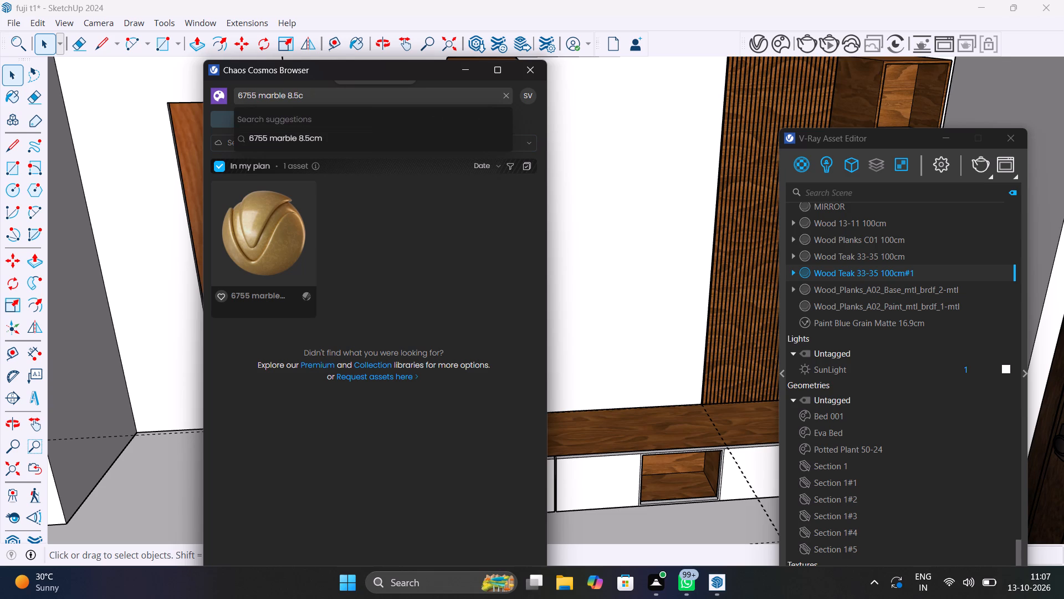
{"action": "type", "text": "marble"}
{"action": "key", "text": "Return"}
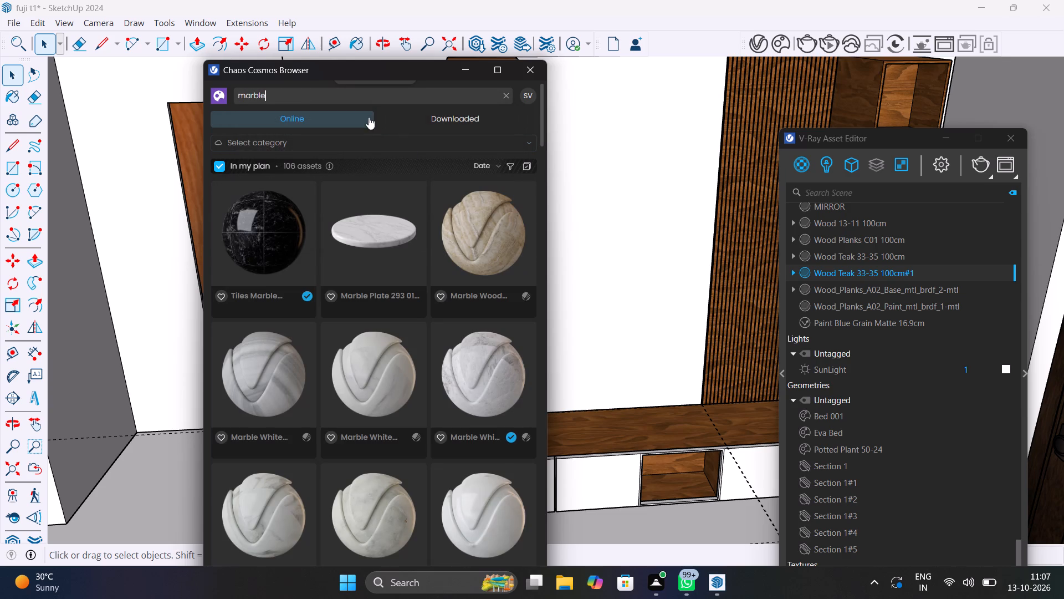
{"action": "scroll", "coordinate": [424, 328], "scroll_direction": "down", "scroll_amount": 1}
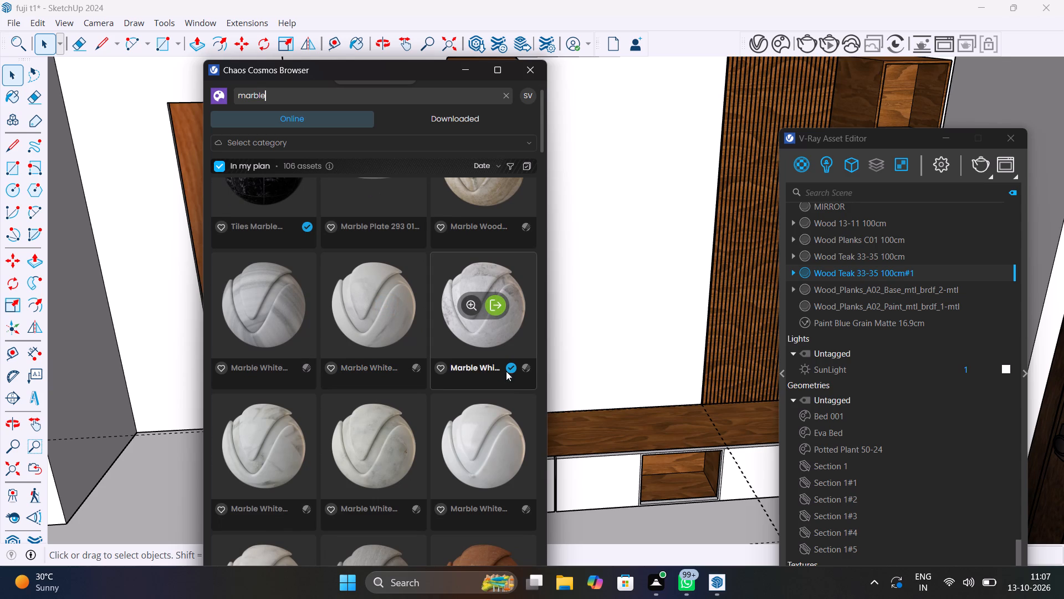
{"action": "left_click", "coordinate": [494, 309]}
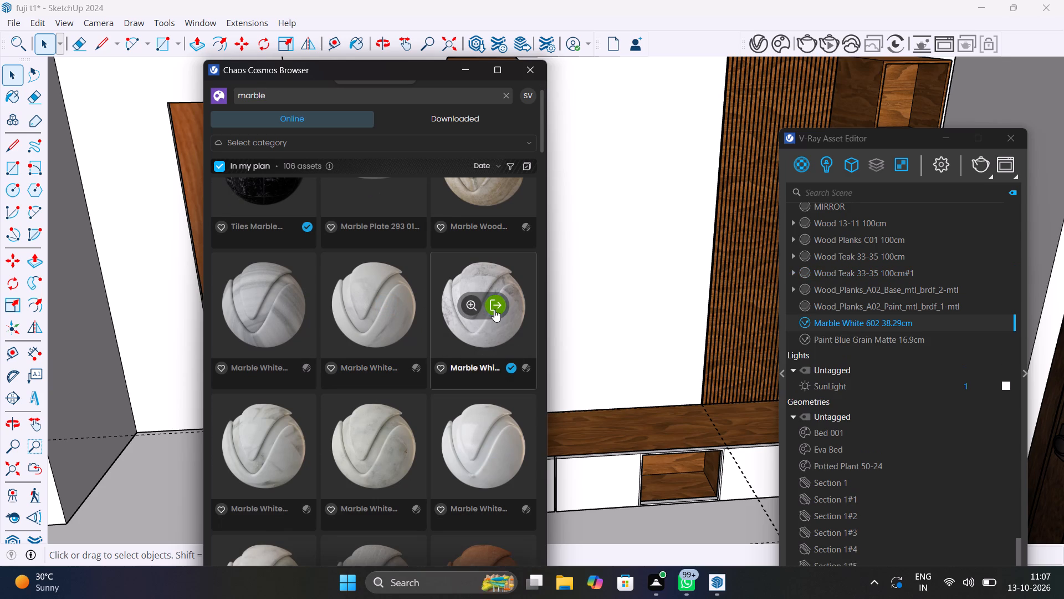
Move the Cosmos browser clear of the TV unit and apply Marble White 602 38.29cm to the blank central back panel's face.
{"action": "left_click_drag", "start_coordinate": [433, 74], "coordinate": [319, 74]}
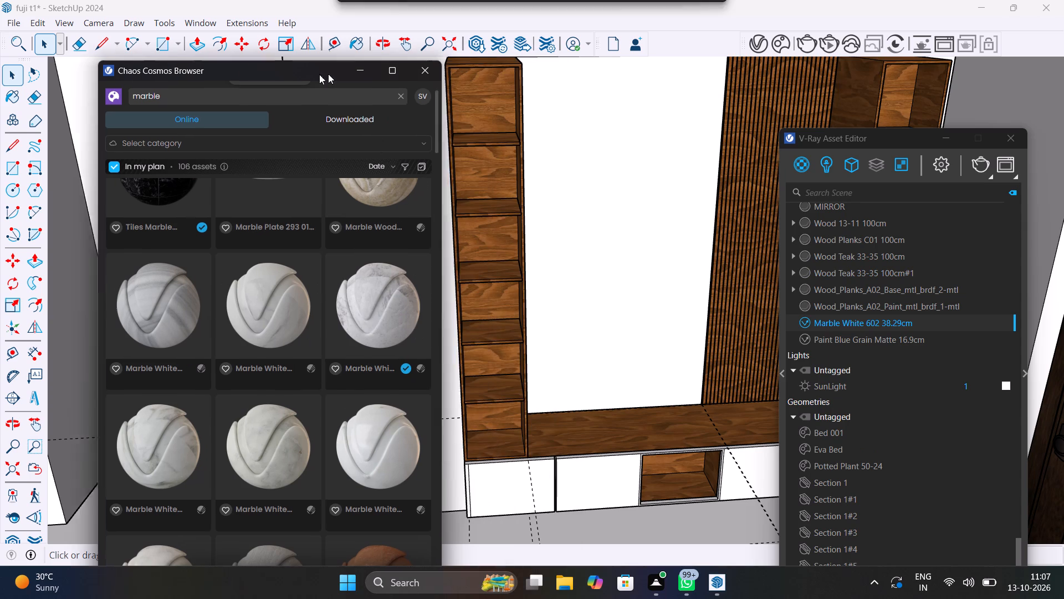
{"action": "left_click_drag", "start_coordinate": [319, 74], "coordinate": [233, 87]}
{"action": "left_click", "coordinate": [594, 186]}
{"action": "double_click", "coordinate": [594, 186]}
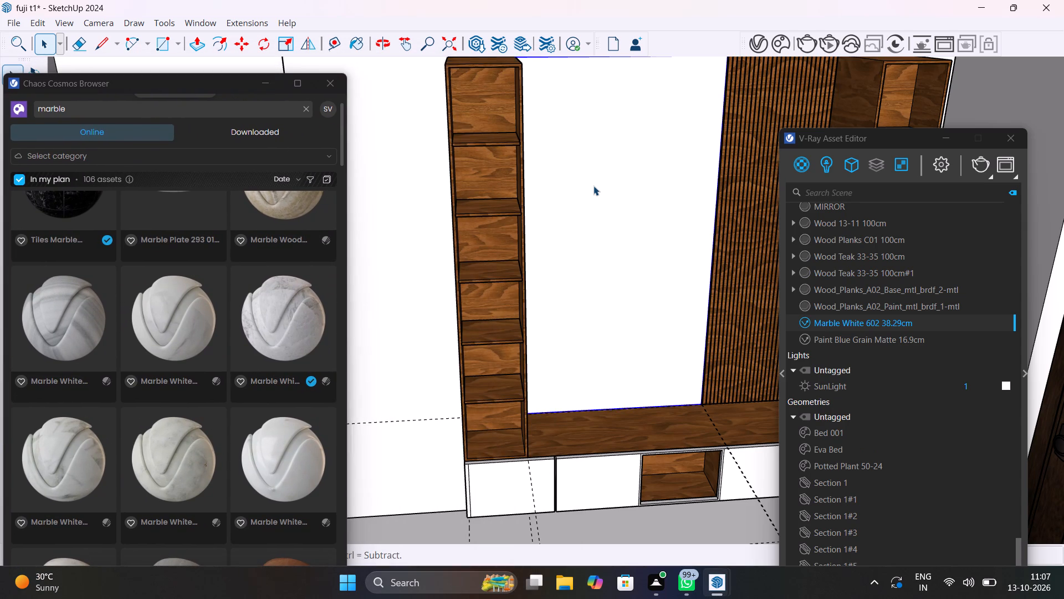
{"action": "left_click", "coordinate": [594, 186]}
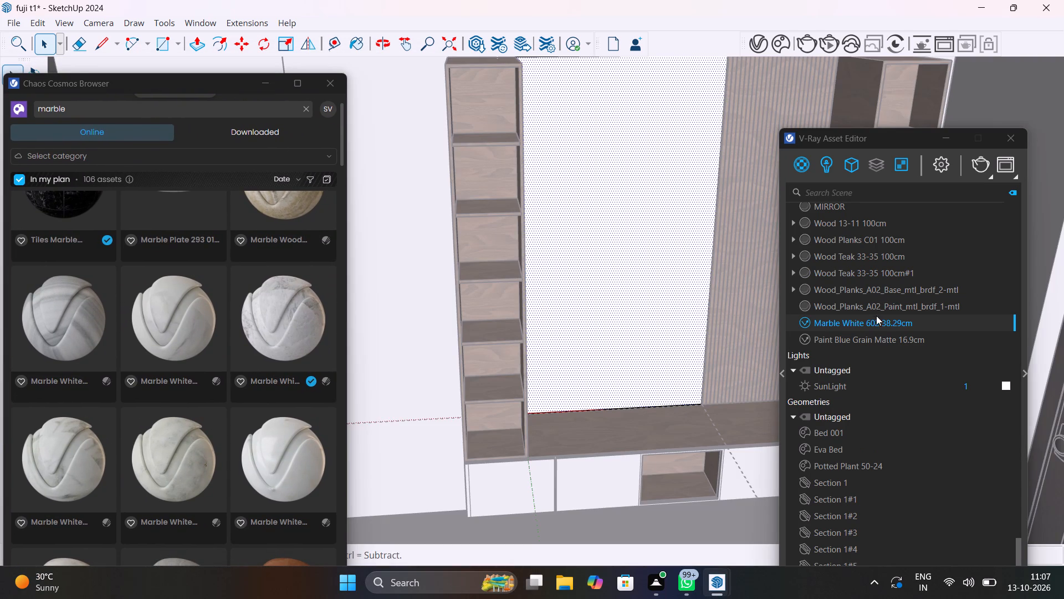
{"action": "right_click", "coordinate": [876, 321]}
{"action": "left_click", "coordinate": [899, 346]}
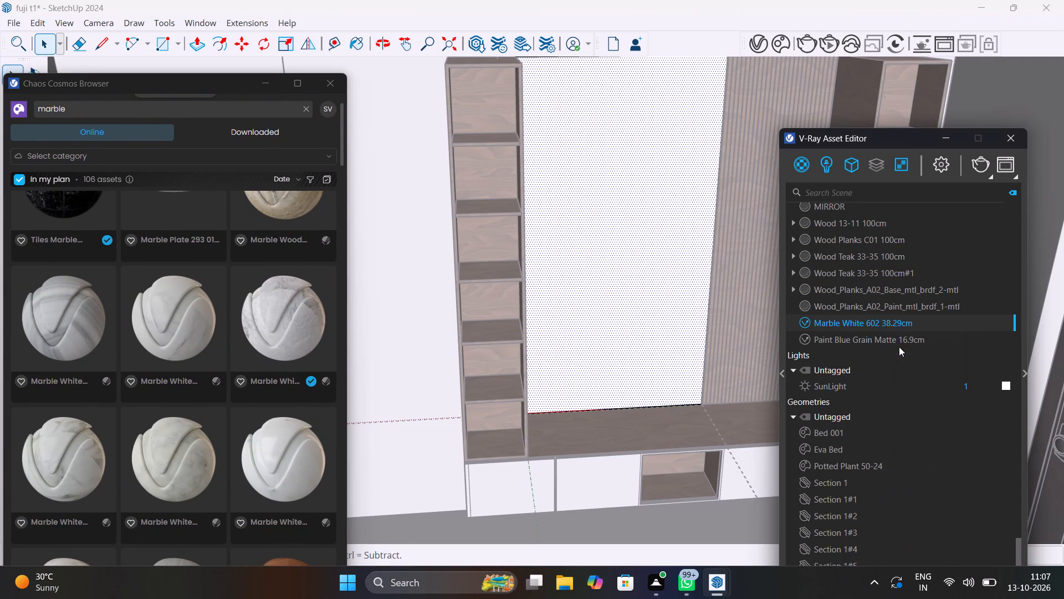
Apply Marble White 602 38.29cm to the two low-cabinet fronts left of the open niche.
{"action": "scroll", "coordinate": [606, 369], "scroll_direction": "down", "scroll_amount": 1}
{"action": "middle_click_drag", "start_coordinate": [603, 367], "coordinate": [502, 263], "text": "shift"}
{"action": "left_click", "coordinate": [485, 355]}
{"action": "scroll", "coordinate": [486, 357], "scroll_direction": "up", "scroll_amount": 5}
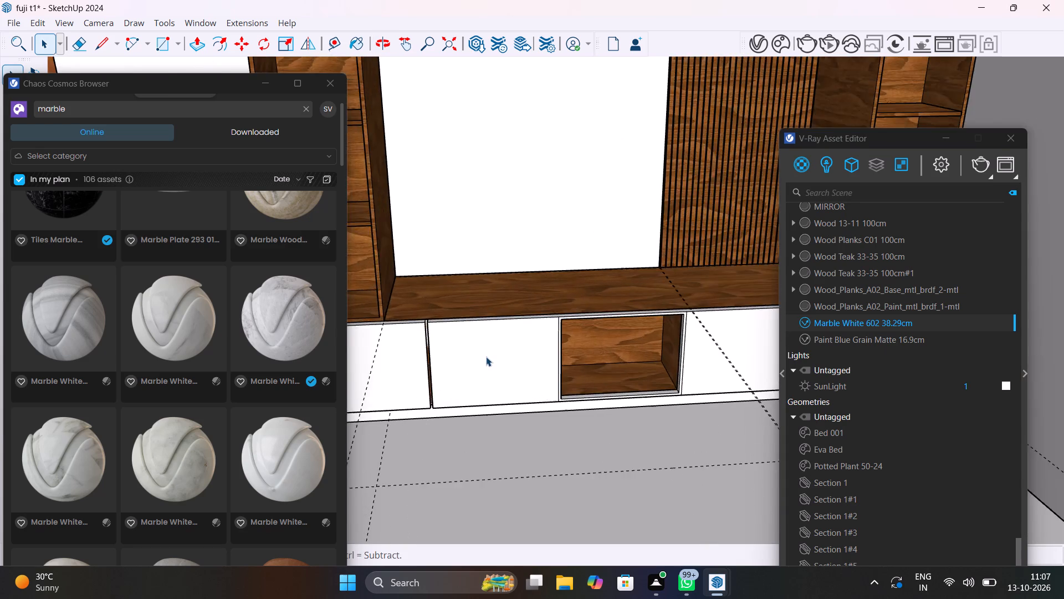
{"action": "scroll", "coordinate": [486, 357], "scroll_direction": "up", "scroll_amount": 5}
{"action": "left_click", "coordinate": [486, 357]}
{"action": "scroll", "coordinate": [486, 357], "scroll_direction": "down", "scroll_amount": 4}
{"action": "middle_click_drag", "start_coordinate": [486, 356], "coordinate": [490, 356], "text": "shift"}
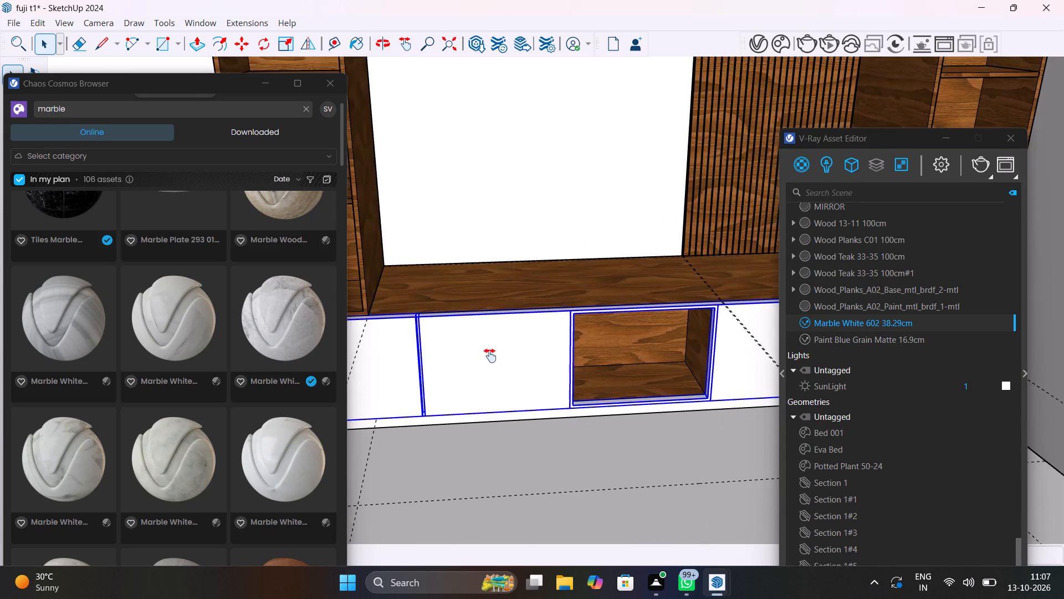
{"action": "middle_click_drag", "start_coordinate": [490, 356], "coordinate": [641, 352], "text": "shift"}
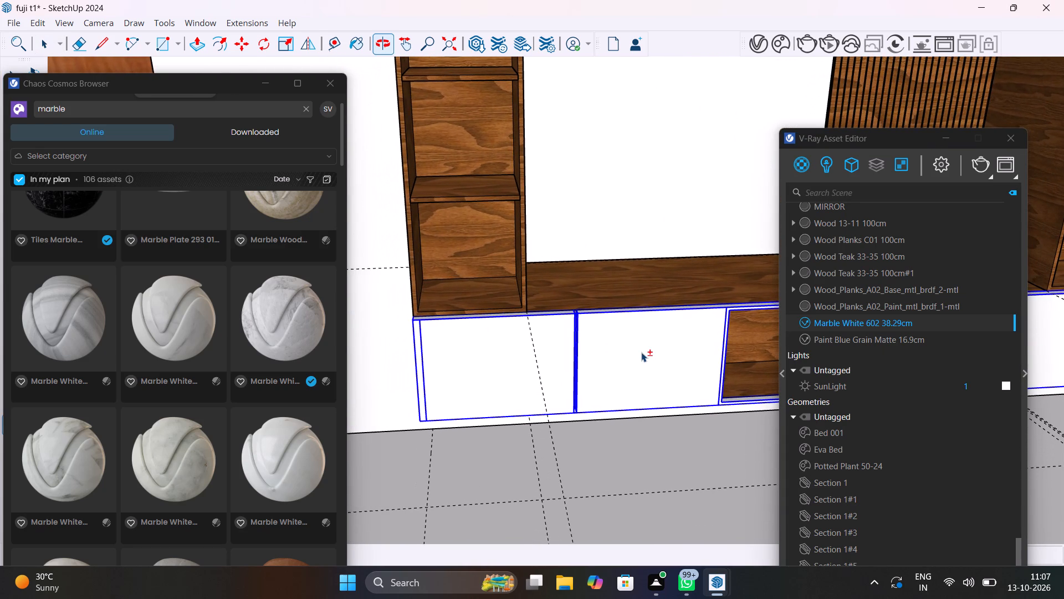
{"action": "scroll", "coordinate": [494, 360], "scroll_direction": "up", "scroll_amount": 3}
{"action": "double_click", "coordinate": [494, 360]}
{"action": "left_click", "coordinate": [494, 360]}
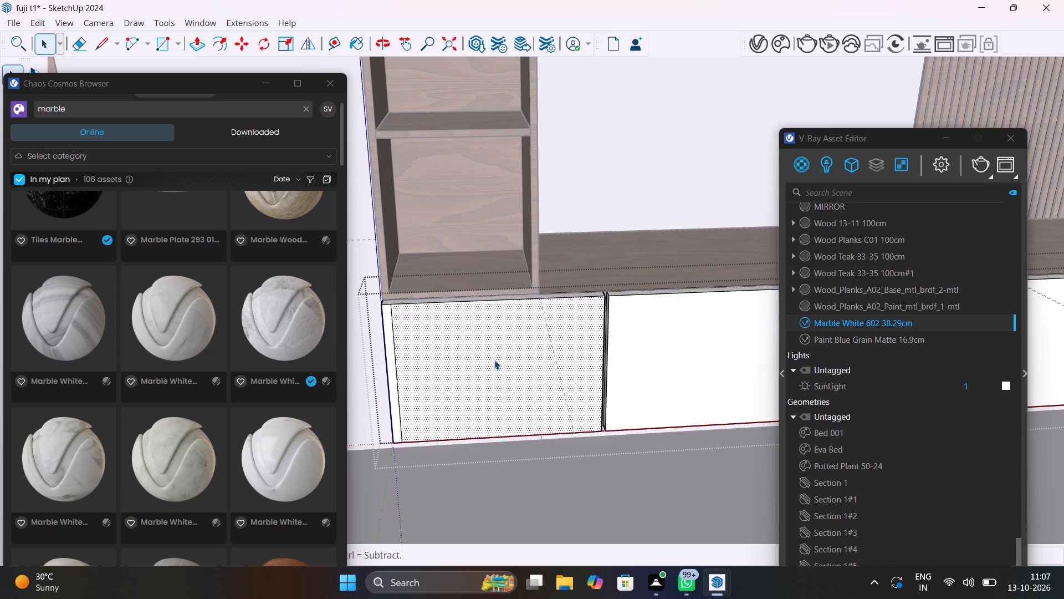
{"action": "right_click", "coordinate": [861, 322]}
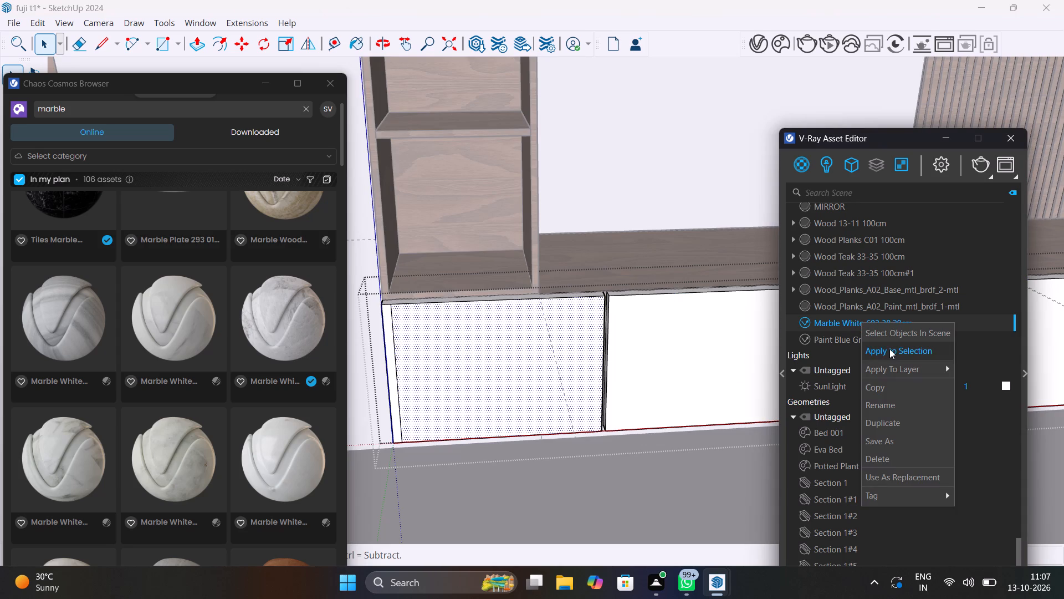
{"action": "left_click", "coordinate": [889, 349]}
{"action": "left_click", "coordinate": [702, 349]}
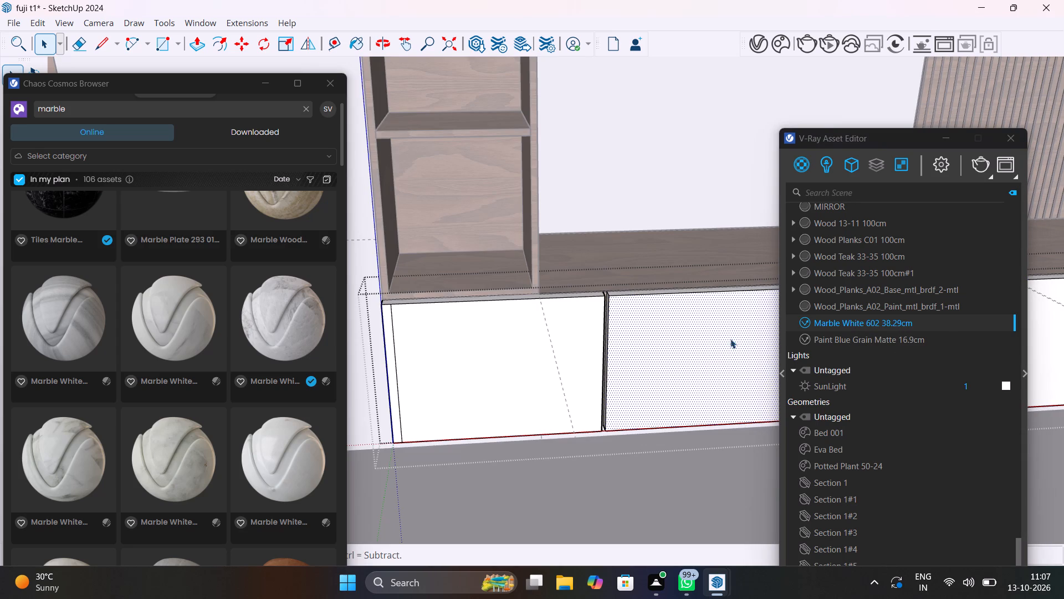
{"action": "right_click", "coordinate": [835, 326]}
{"action": "left_click", "coordinate": [850, 358]}
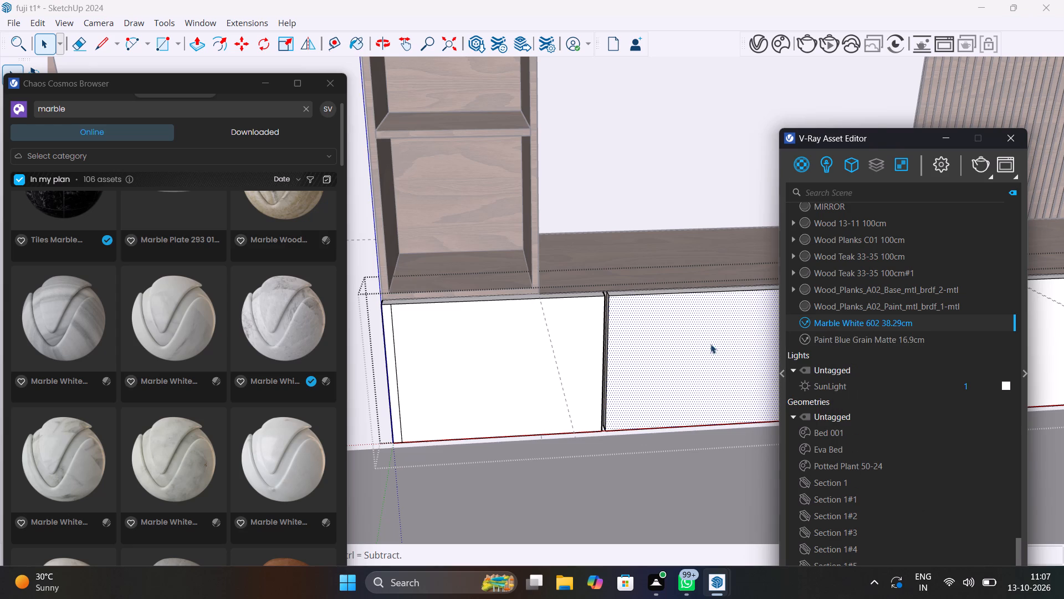
Apply Marble White 602 38.29cm to the two low-cabinet fronts right of the open niche, and leave group editing.
{"action": "scroll", "coordinate": [697, 339], "scroll_direction": "down", "scroll_amount": 6}
{"action": "middle_click_drag", "start_coordinate": [676, 338], "coordinate": [413, 339]}
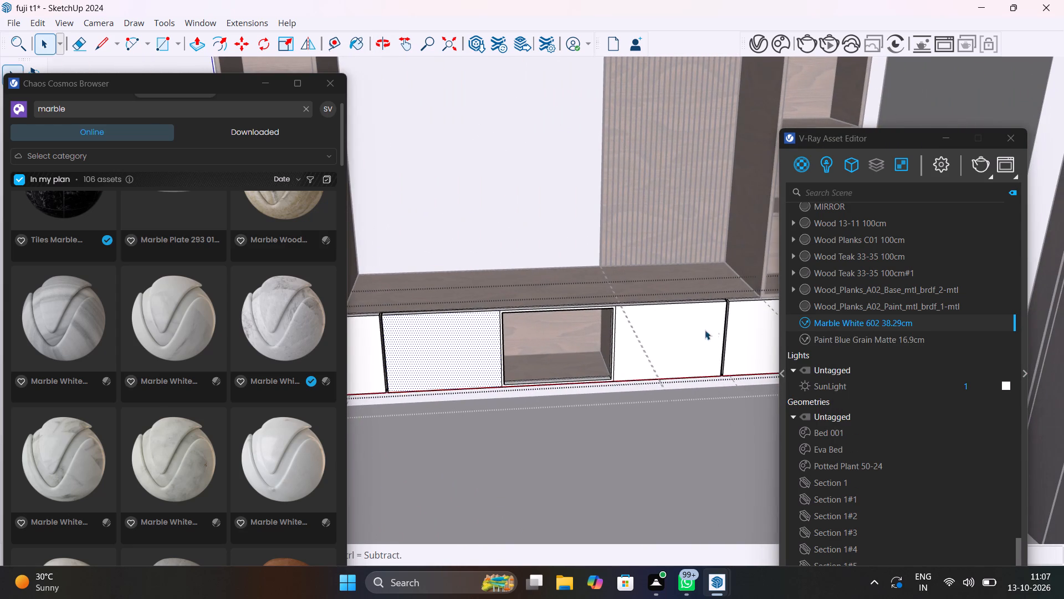
{"action": "scroll", "coordinate": [695, 334], "scroll_direction": "up", "scroll_amount": 3}
{"action": "left_click", "coordinate": [695, 334]}
{"action": "right_click", "coordinate": [855, 327]}
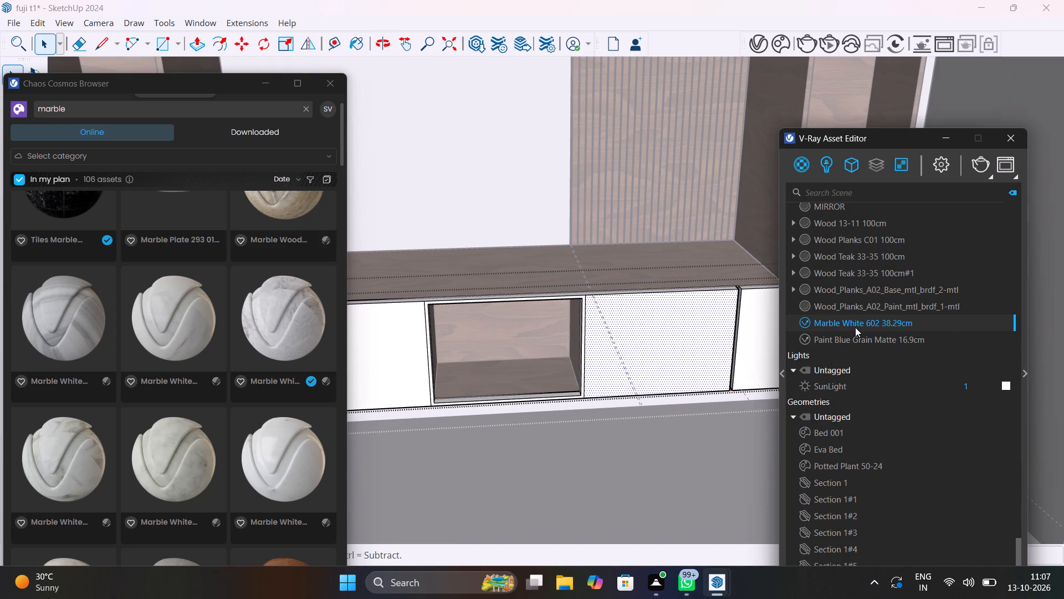
{"action": "left_click", "coordinate": [876, 354]}
{"action": "middle_click_drag", "start_coordinate": [729, 318], "coordinate": [658, 354], "text": "shift"}
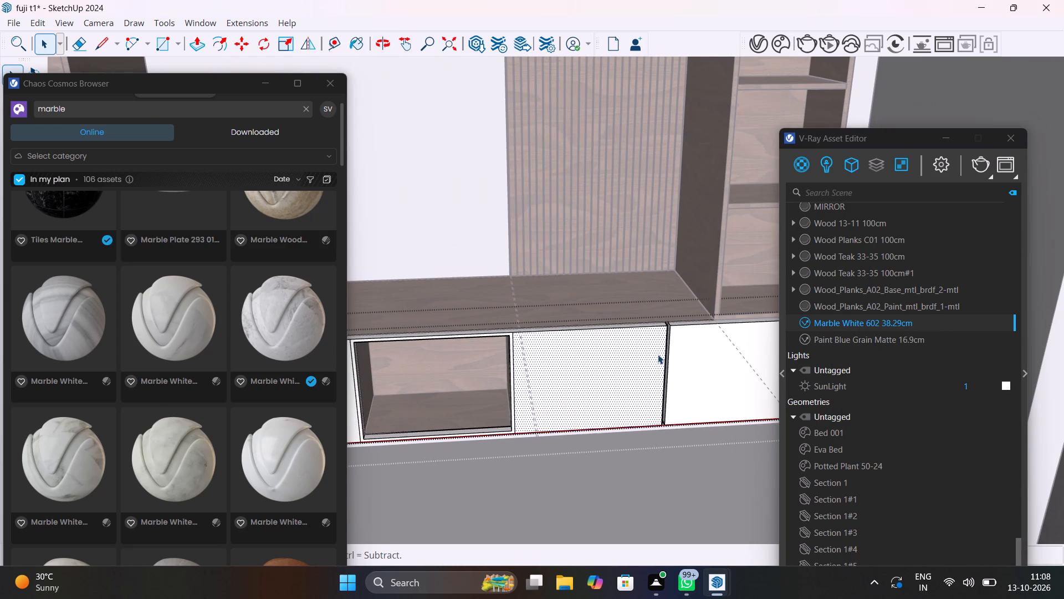
{"action": "left_click", "coordinate": [753, 368]}
{"action": "right_click", "coordinate": [853, 325]}
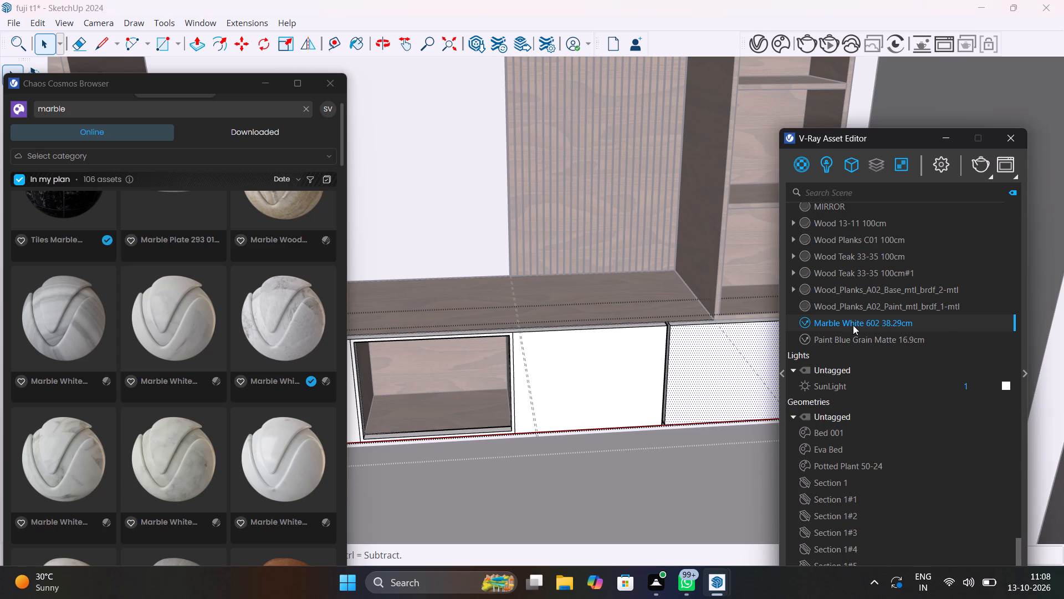
{"action": "left_click", "coordinate": [886, 356]}
{"action": "scroll", "coordinate": [699, 350], "scroll_direction": "down", "scroll_amount": 11}
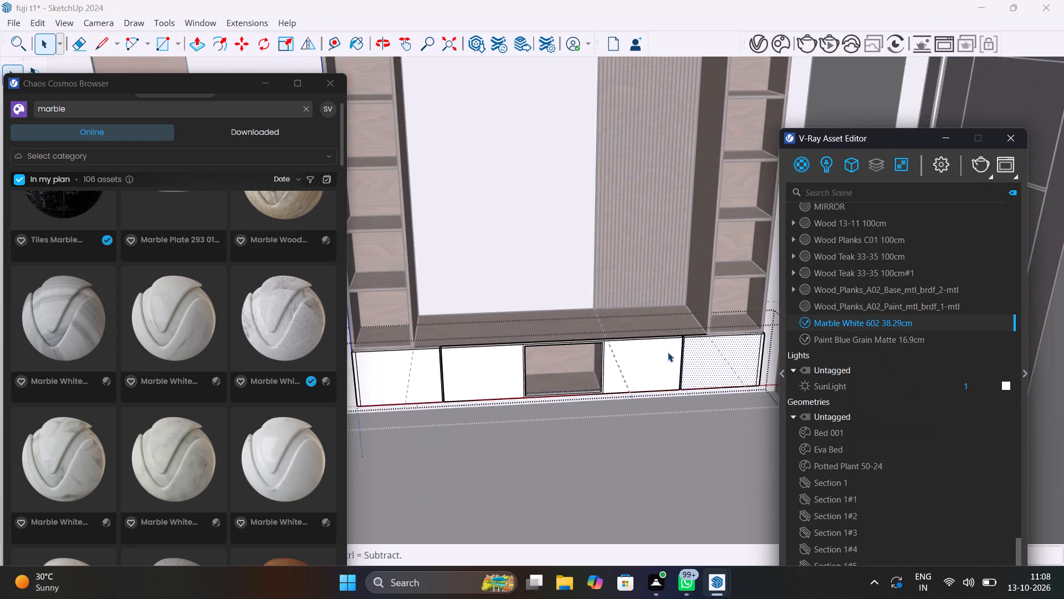
{"action": "scroll", "coordinate": [668, 352], "scroll_direction": "down", "scroll_amount": 3}
{"action": "left_click", "coordinate": [903, 104]}
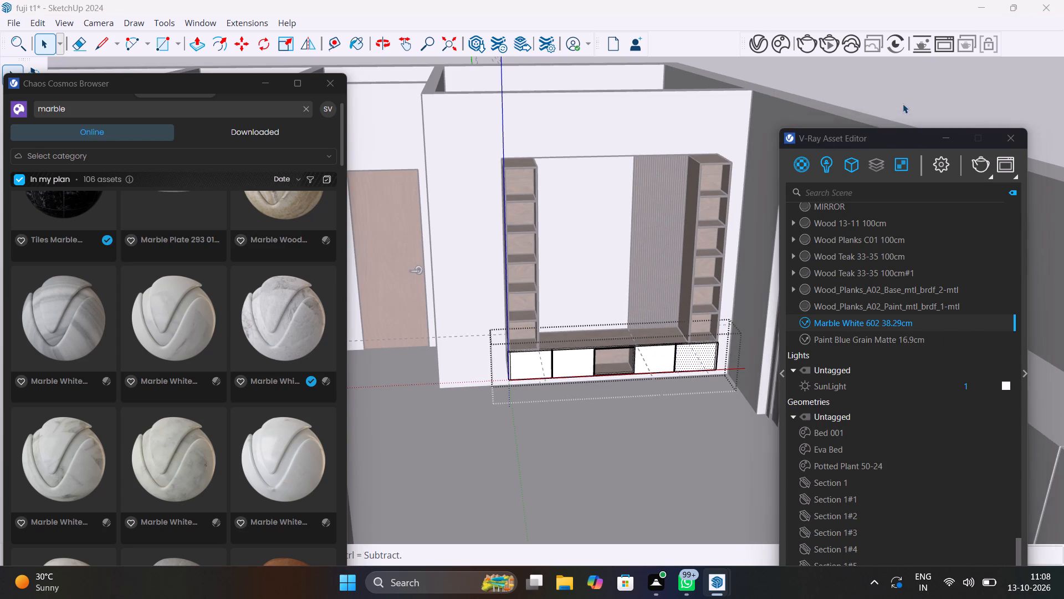
Render a frontal view of the TV unit, examine the marble panel and cabinet fronts up close, and close the frame buffer.
{"action": "middle_click_drag", "start_coordinate": [682, 273], "coordinate": [650, 195]}
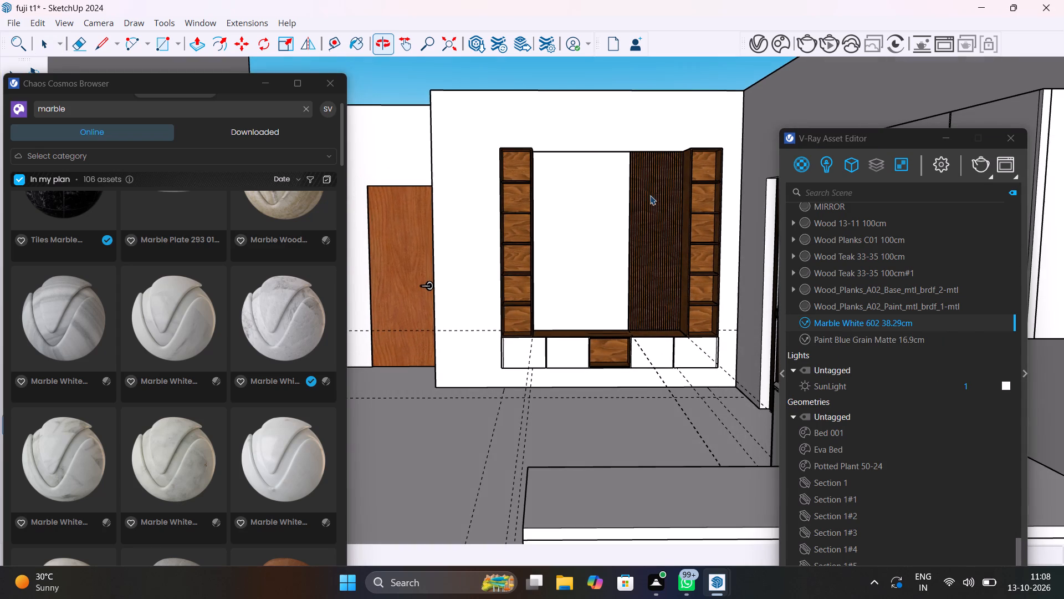
{"action": "scroll", "coordinate": [662, 243], "scroll_direction": "up", "scroll_amount": 3}
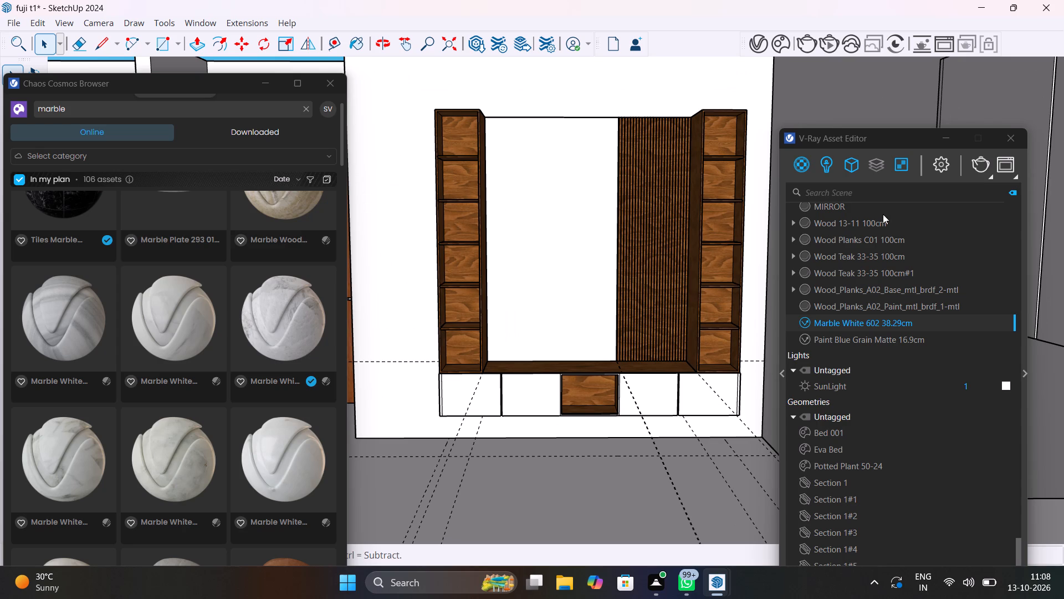
{"action": "left_click", "coordinate": [982, 164]}
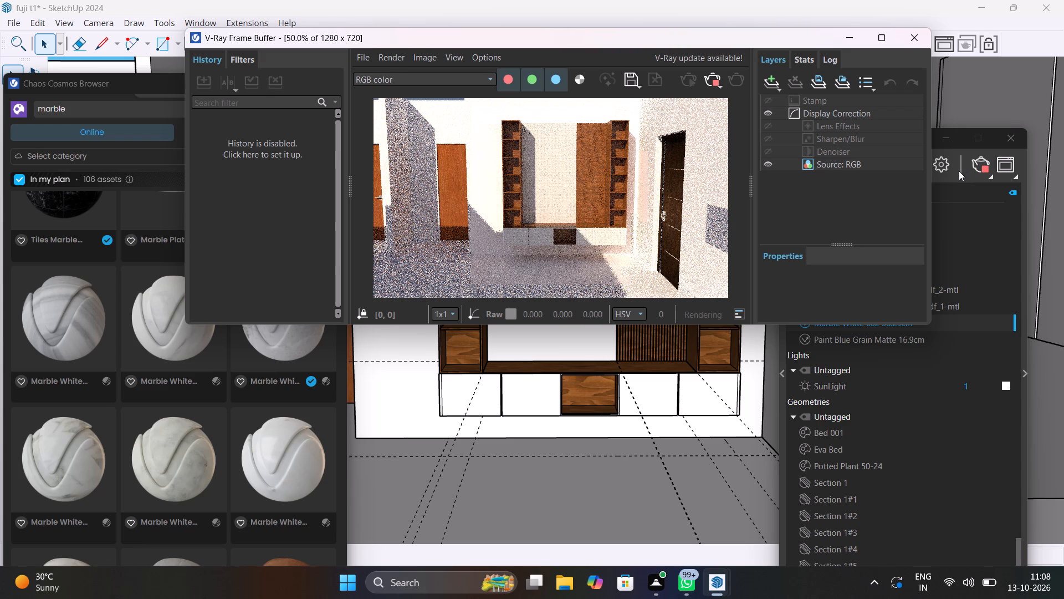
{"action": "scroll", "coordinate": [562, 186], "scroll_direction": "up", "scroll_amount": 1}
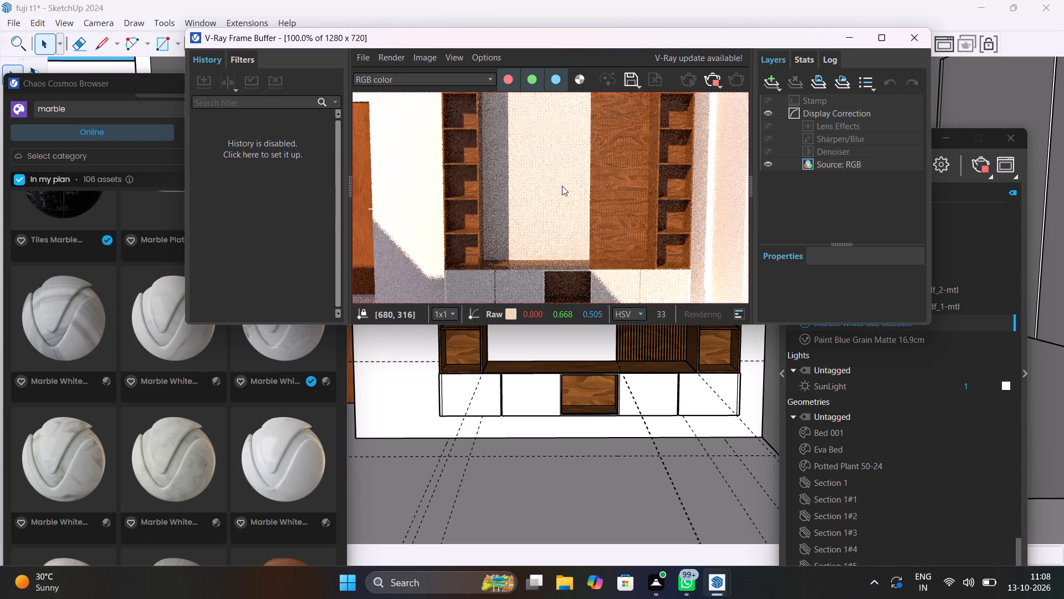
{"action": "scroll", "coordinate": [562, 186], "scroll_direction": "up", "scroll_amount": 2}
{"action": "scroll", "coordinate": [562, 186], "scroll_direction": "down", "scroll_amount": 2}
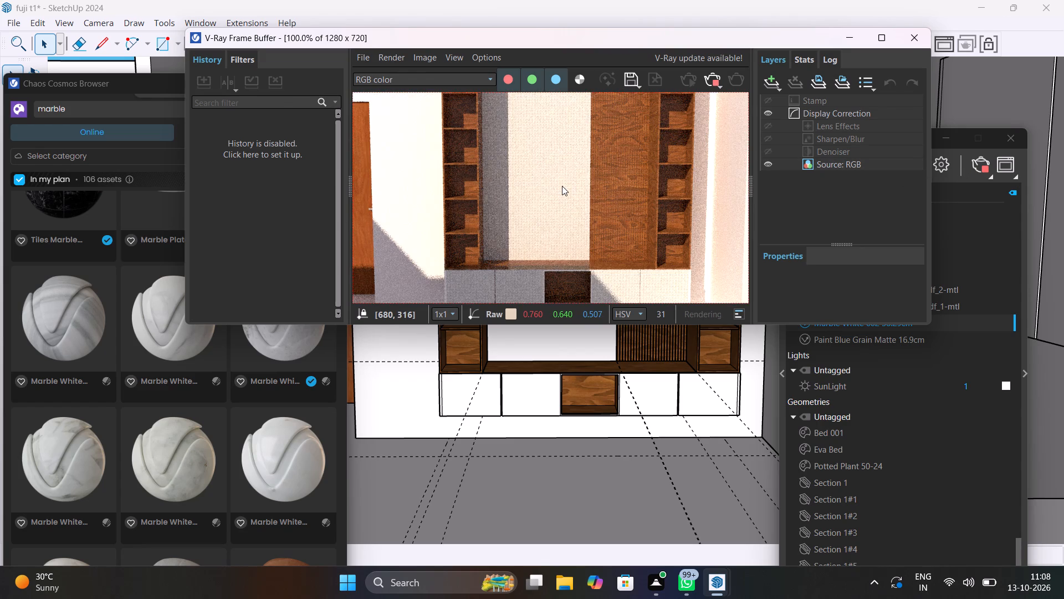
{"action": "scroll", "coordinate": [562, 186], "scroll_direction": "down", "scroll_amount": 1}
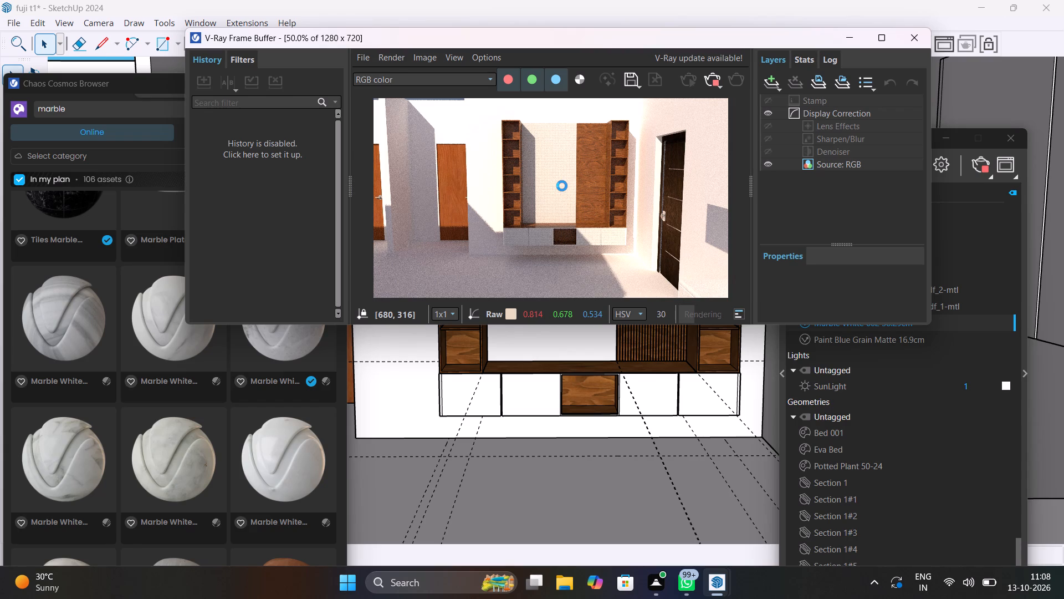
{"action": "scroll", "coordinate": [562, 186], "scroll_direction": "up", "scroll_amount": 1}
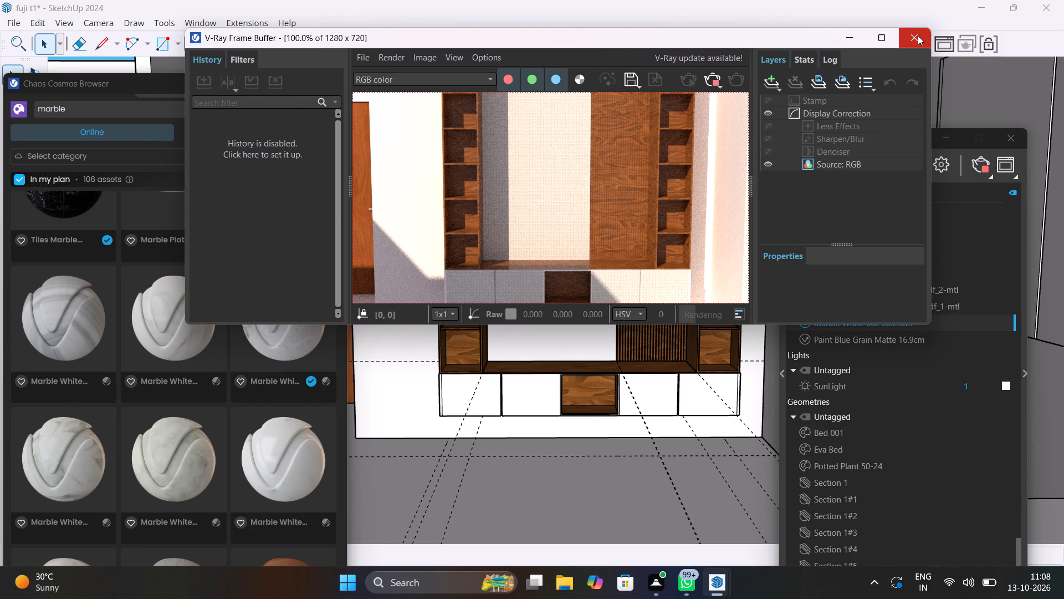
{"action": "left_click", "coordinate": [918, 35]}
Display the V-Ray Utilities toolbar.
{"action": "right_click", "coordinate": [776, 14]}
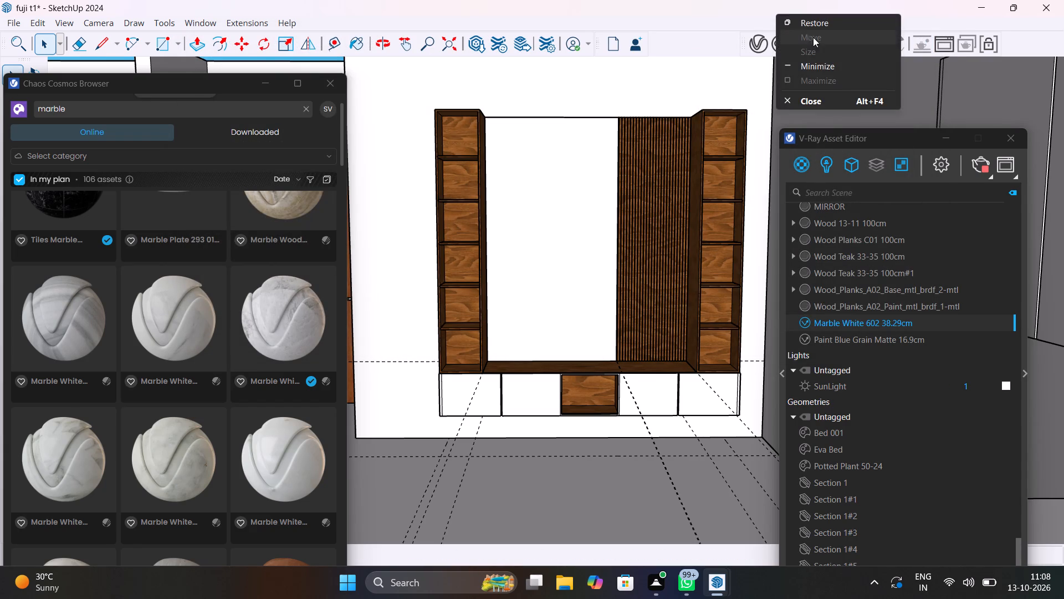
{"action": "right_click", "coordinate": [677, 23]}
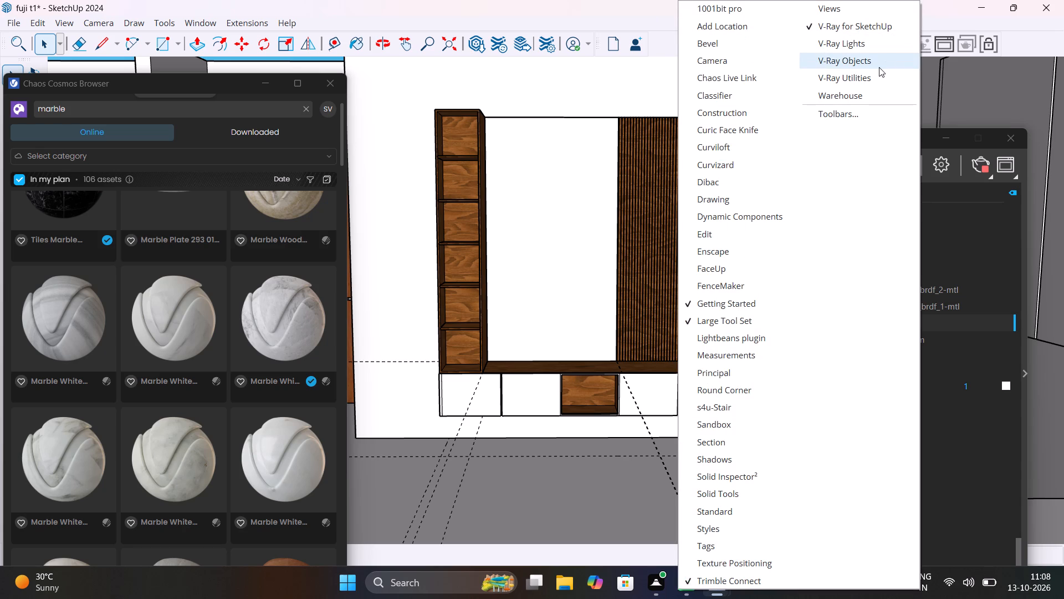
{"action": "left_click", "coordinate": [878, 75]}
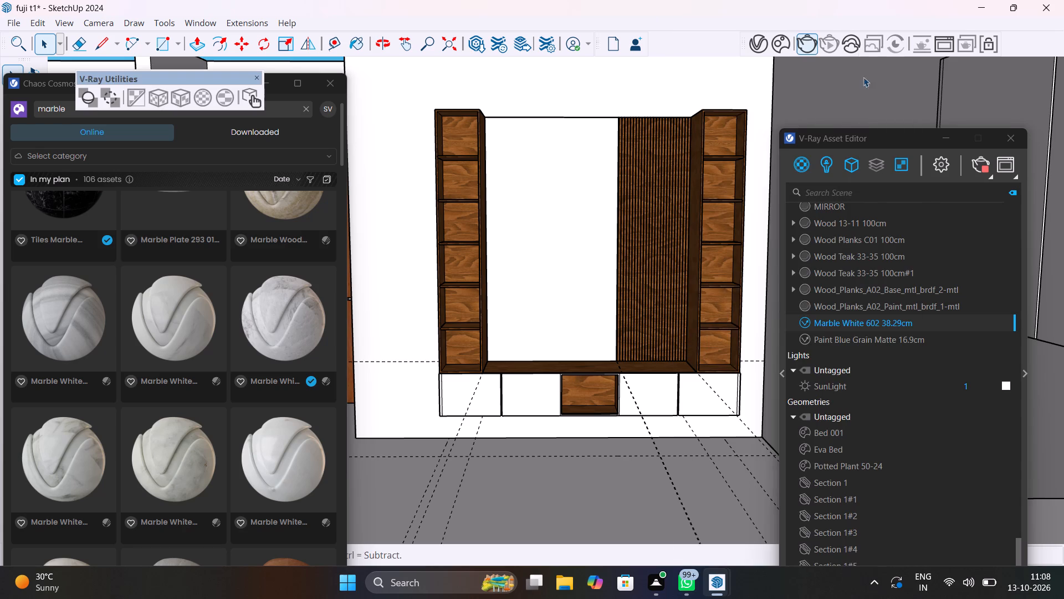
Apply the fitted tri-planar projection to the marble face of the TV unit's central back panel.
{"action": "left_click", "coordinate": [561, 181]}
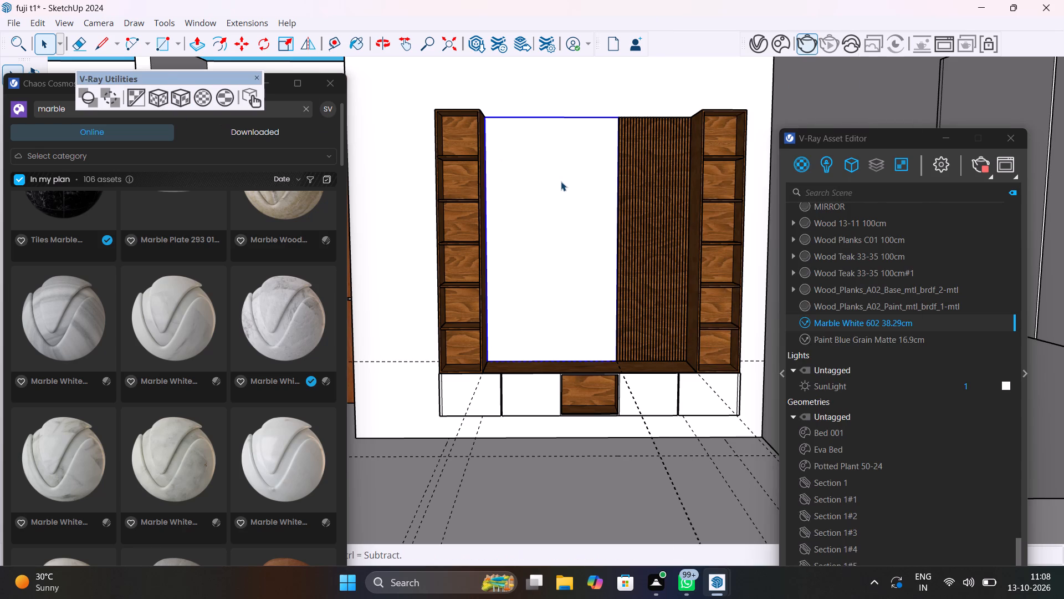
{"action": "double_click", "coordinate": [561, 181]}
{"action": "left_click", "coordinate": [561, 181]}
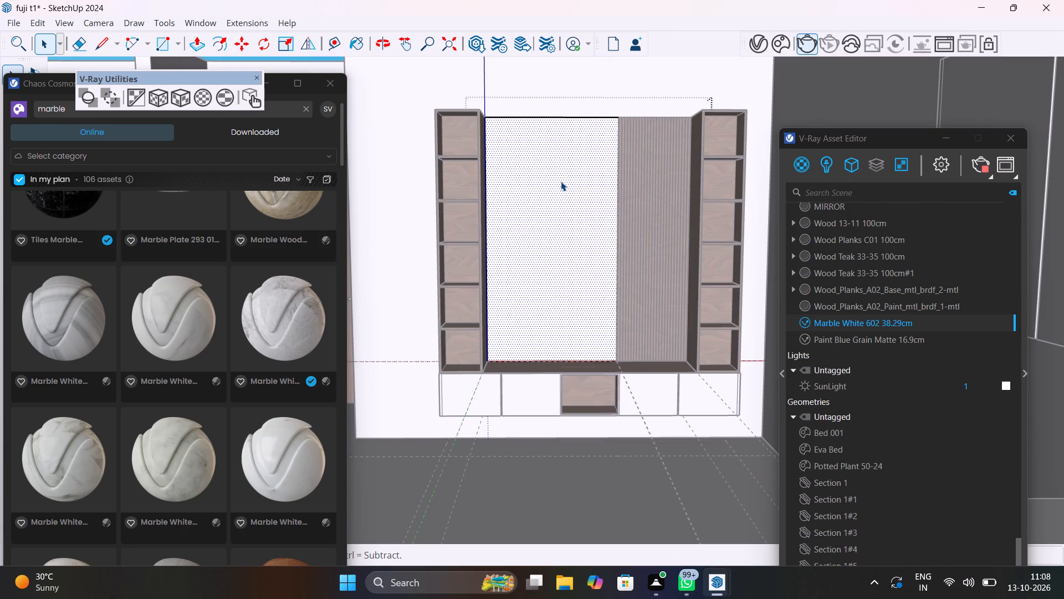
{"action": "left_click", "coordinate": [175, 101]}
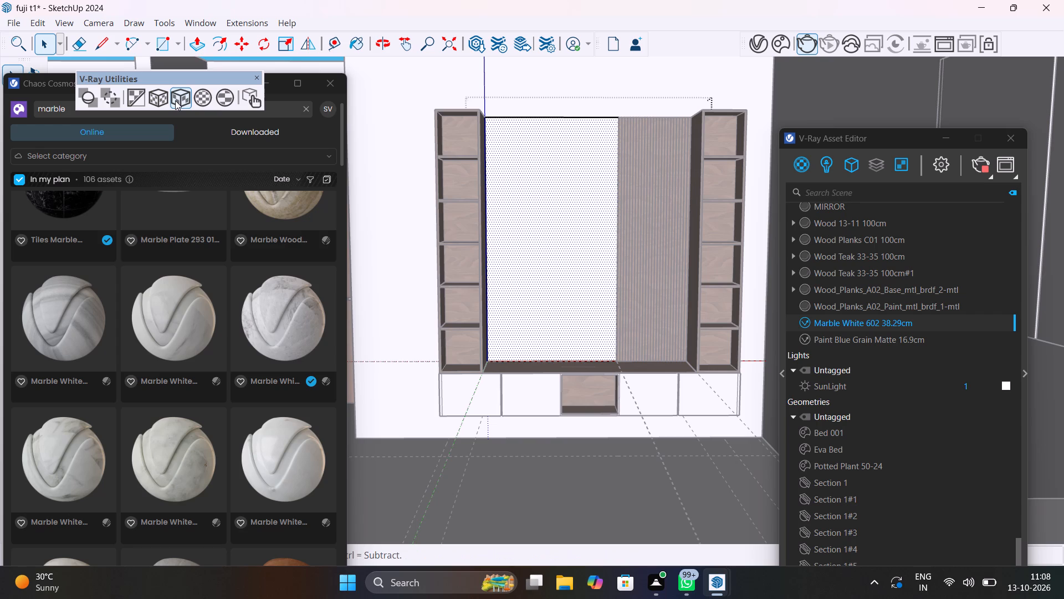
Stop the running render and render the TV unit again to check the panel's marble texture.
{"action": "left_click", "coordinate": [981, 165]}
{"action": "left_click", "coordinate": [981, 165]}
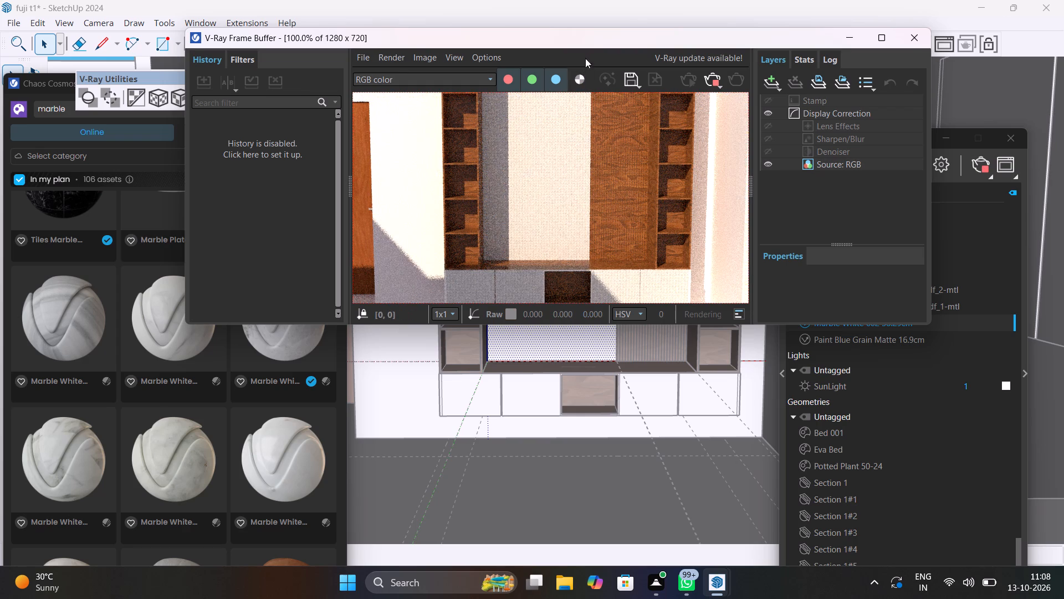
Enlarge the render frame buffer, examine the marble panel's texture up close, and close the frame buffer.
{"action": "left_click_drag", "start_coordinate": [586, 43], "coordinate": [595, 89]}
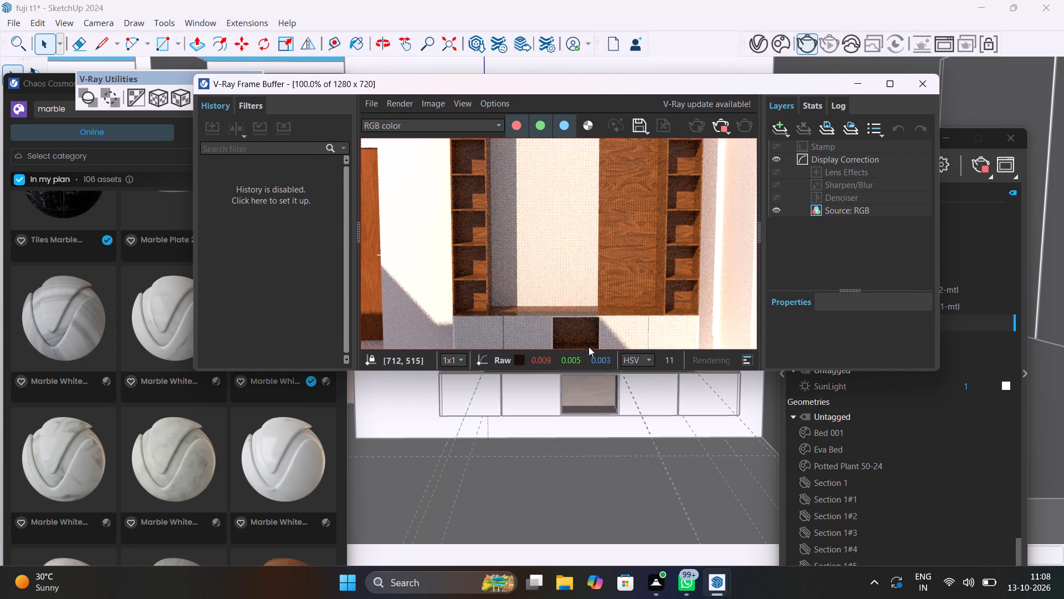
{"action": "left_click_drag", "start_coordinate": [592, 373], "coordinate": [594, 437]}
{"action": "scroll", "coordinate": [555, 229], "scroll_direction": "up", "scroll_amount": 3}
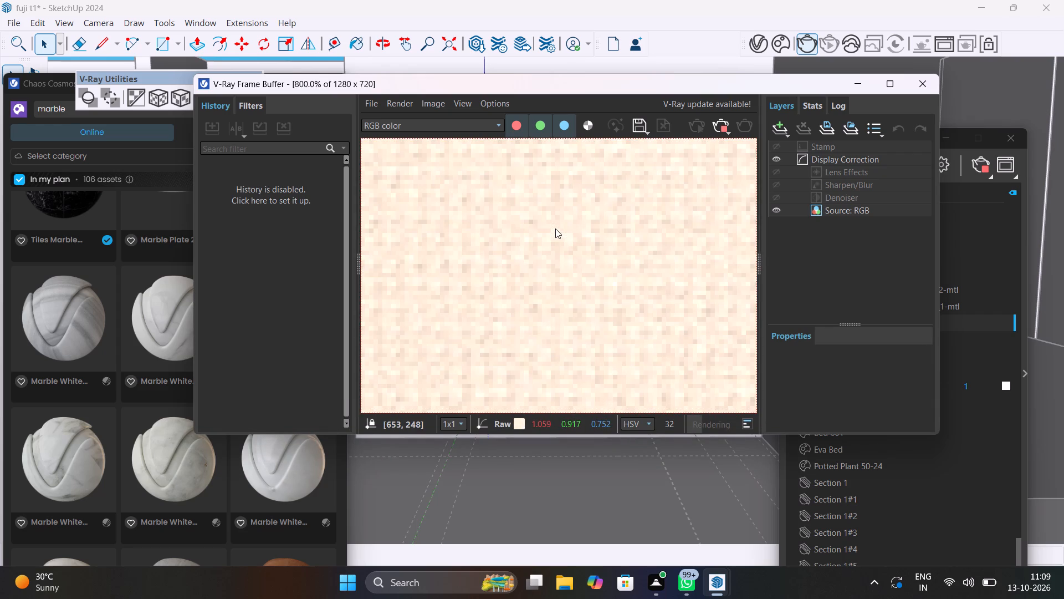
{"action": "scroll", "coordinate": [555, 229], "scroll_direction": "down", "scroll_amount": 3}
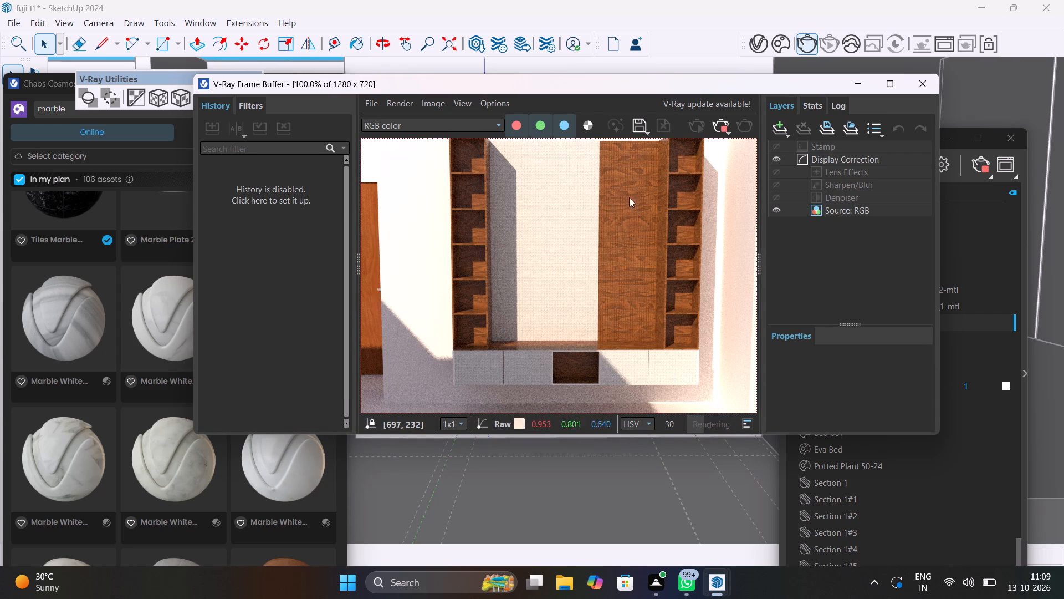
{"action": "left_click", "coordinate": [925, 84]}
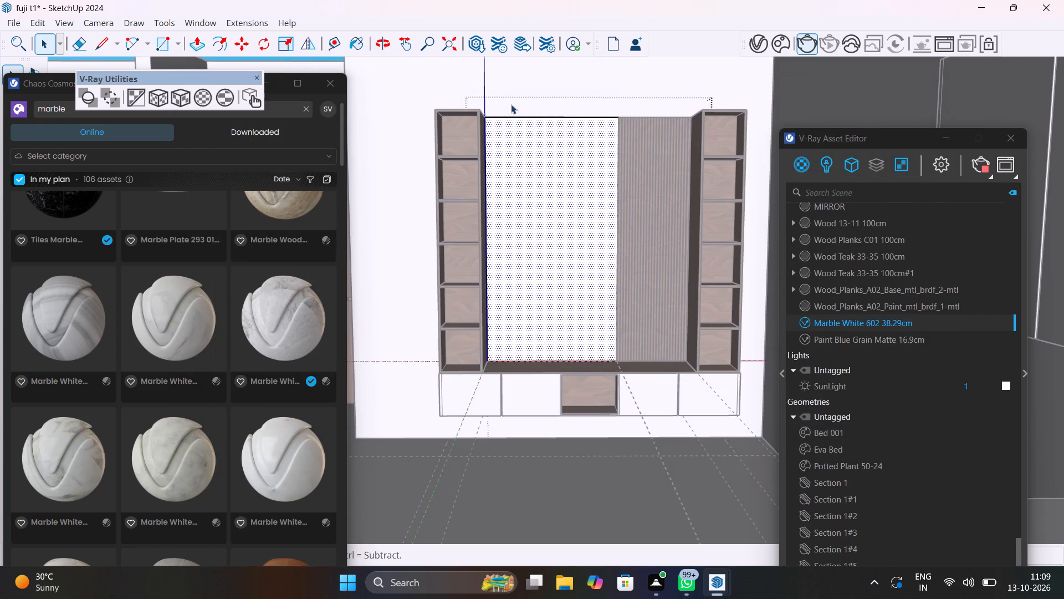
Deselect the marble face, close the V-Ray Asset Editor and dock the V-Ray Utilities toolbar beside the other toolbars.
{"action": "scroll", "coordinate": [679, 191], "scroll_direction": "down", "scroll_amount": 7}
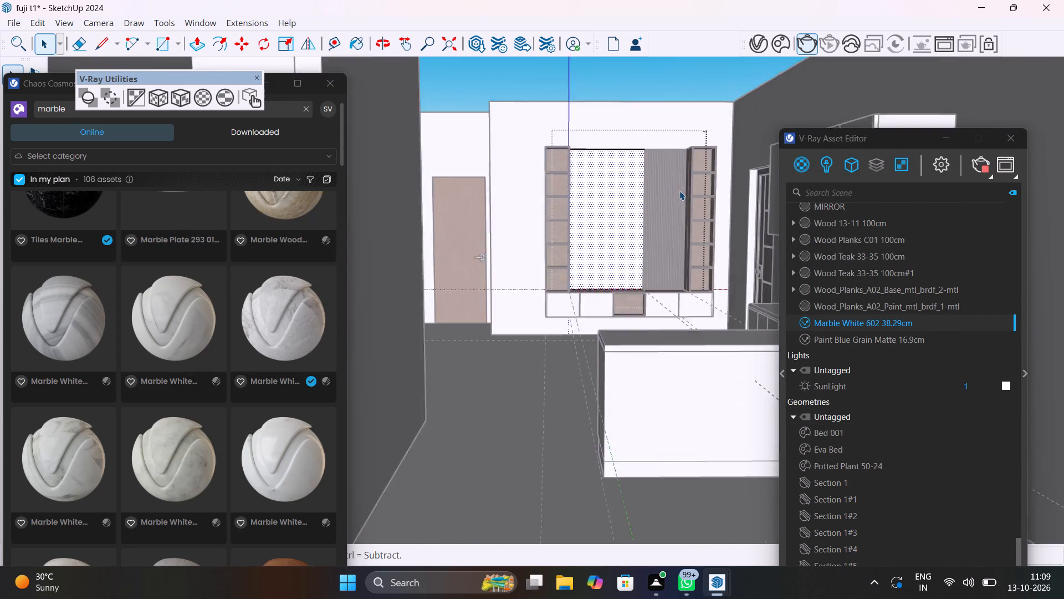
{"action": "scroll", "coordinate": [679, 191], "scroll_direction": "down", "scroll_amount": 5}
{"action": "left_click", "coordinate": [693, 110]}
{"action": "scroll", "coordinate": [650, 188], "scroll_direction": "up", "scroll_amount": 9}
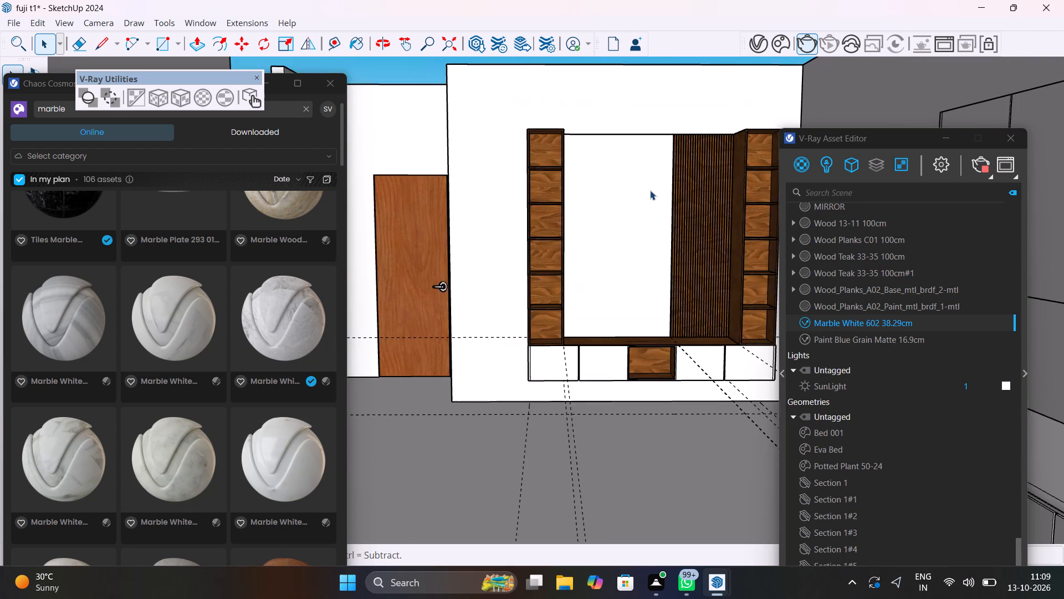
{"action": "middle_click_drag", "start_coordinate": [656, 198], "coordinate": [675, 304]}
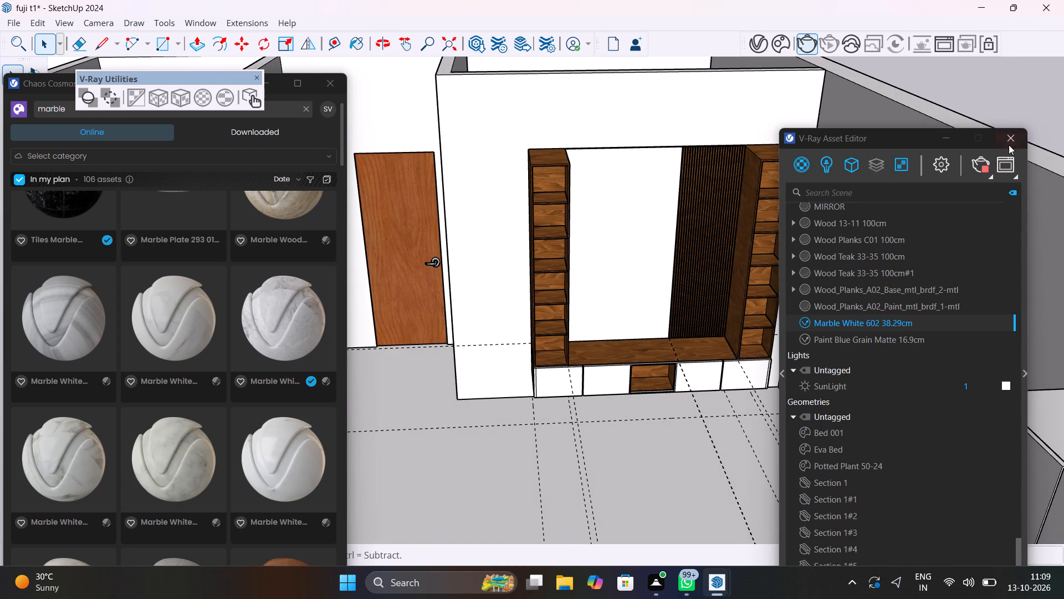
{"action": "left_click", "coordinate": [1021, 139]}
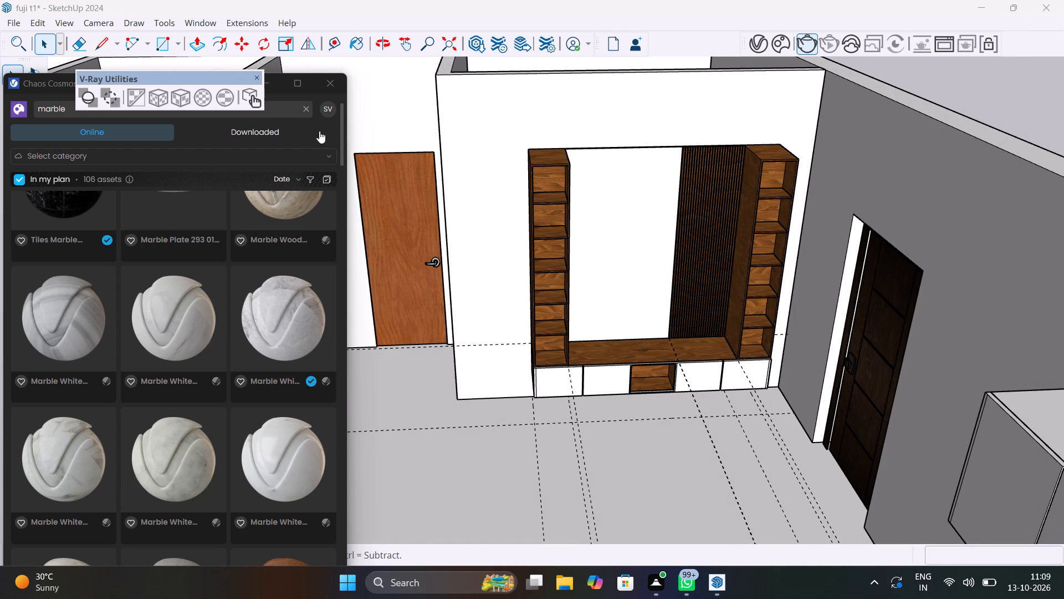
{"action": "left_click_drag", "start_coordinate": [214, 78], "coordinate": [801, 31]}
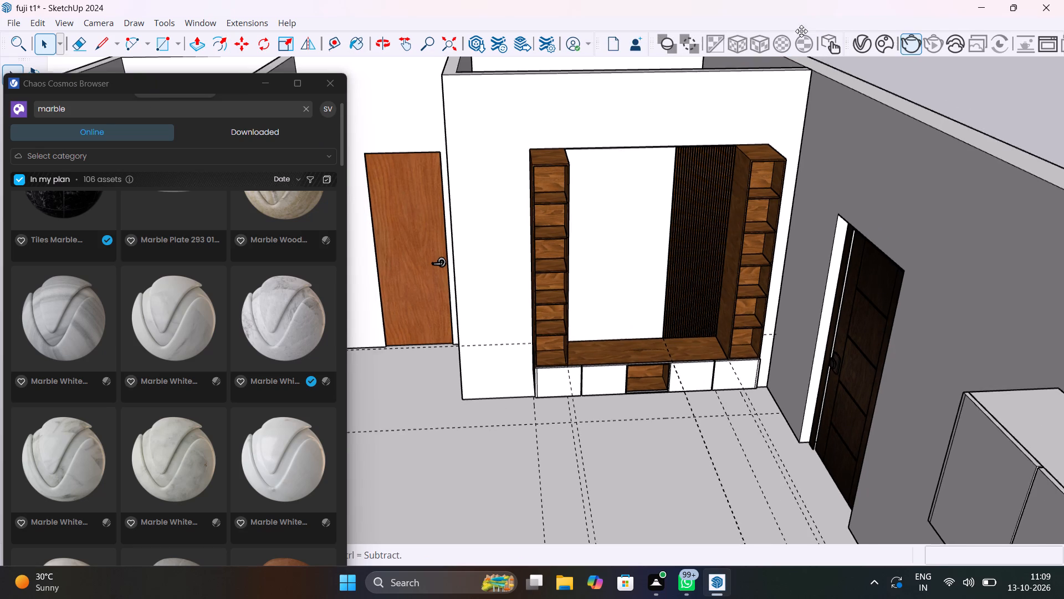
{"action": "left_click_drag", "start_coordinate": [801, 31], "coordinate": [810, 15]}
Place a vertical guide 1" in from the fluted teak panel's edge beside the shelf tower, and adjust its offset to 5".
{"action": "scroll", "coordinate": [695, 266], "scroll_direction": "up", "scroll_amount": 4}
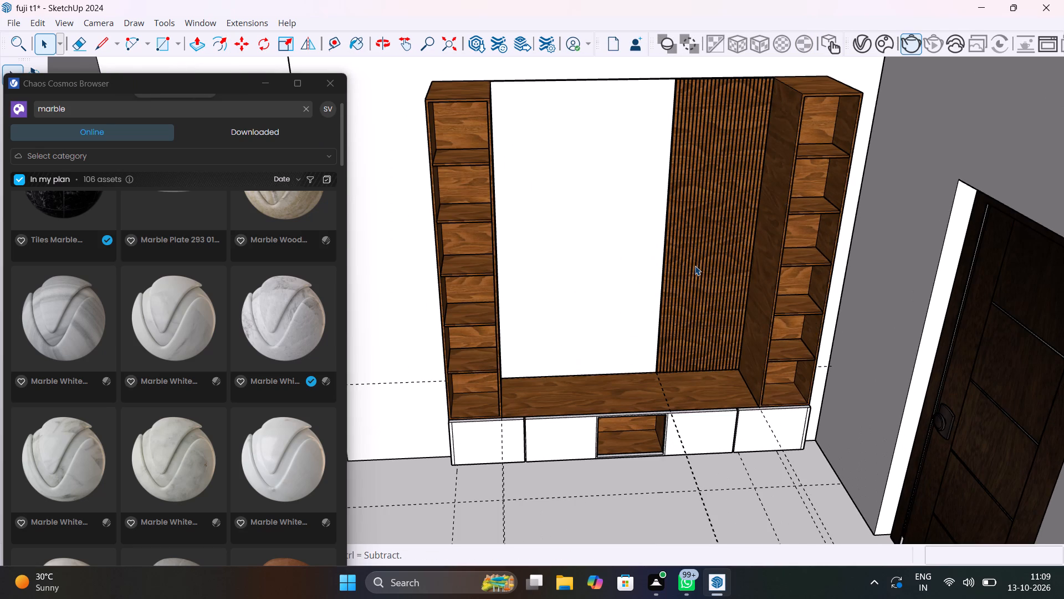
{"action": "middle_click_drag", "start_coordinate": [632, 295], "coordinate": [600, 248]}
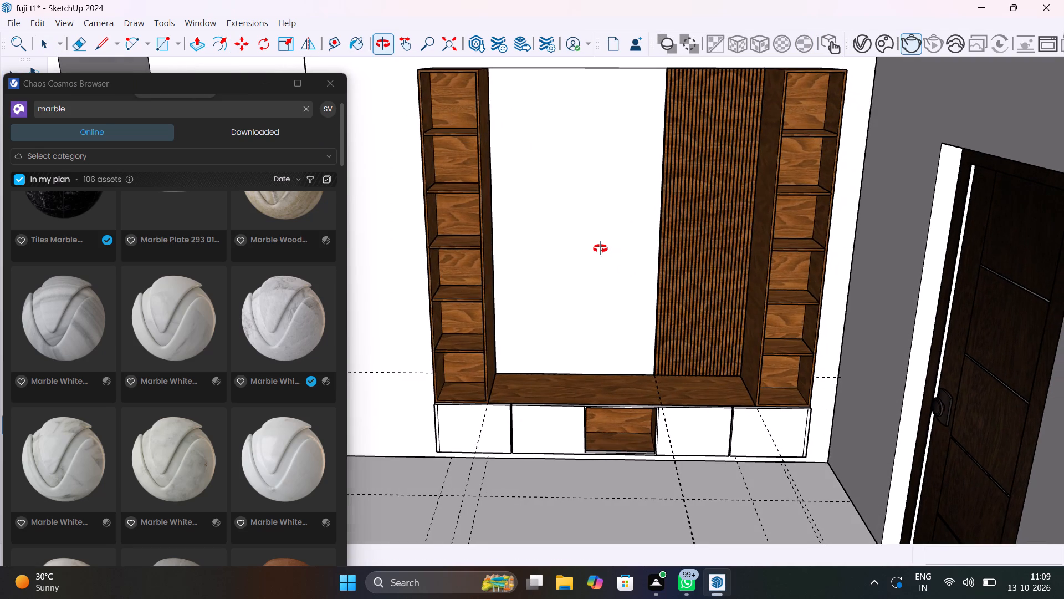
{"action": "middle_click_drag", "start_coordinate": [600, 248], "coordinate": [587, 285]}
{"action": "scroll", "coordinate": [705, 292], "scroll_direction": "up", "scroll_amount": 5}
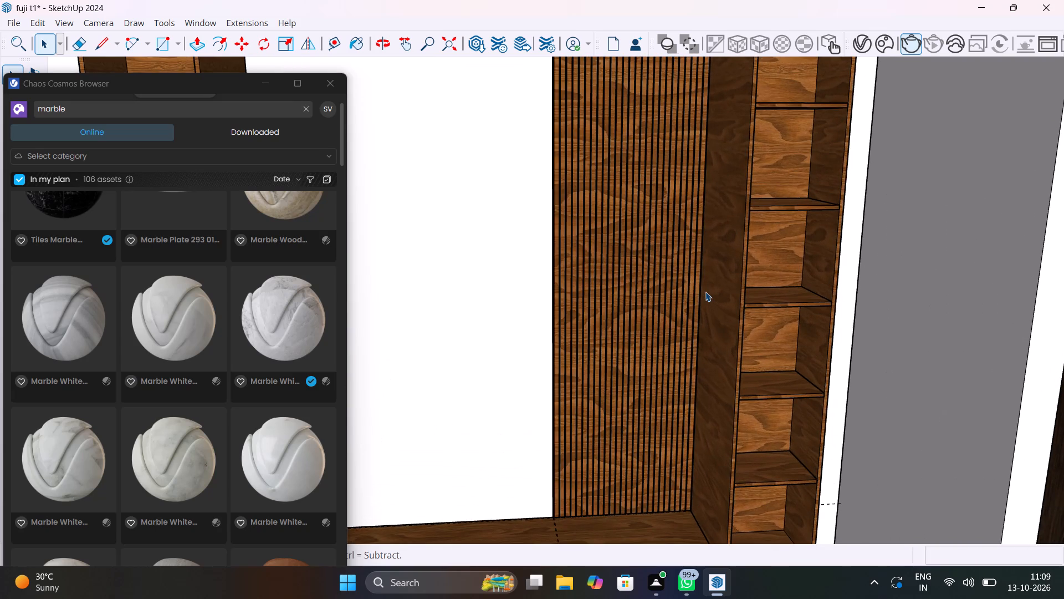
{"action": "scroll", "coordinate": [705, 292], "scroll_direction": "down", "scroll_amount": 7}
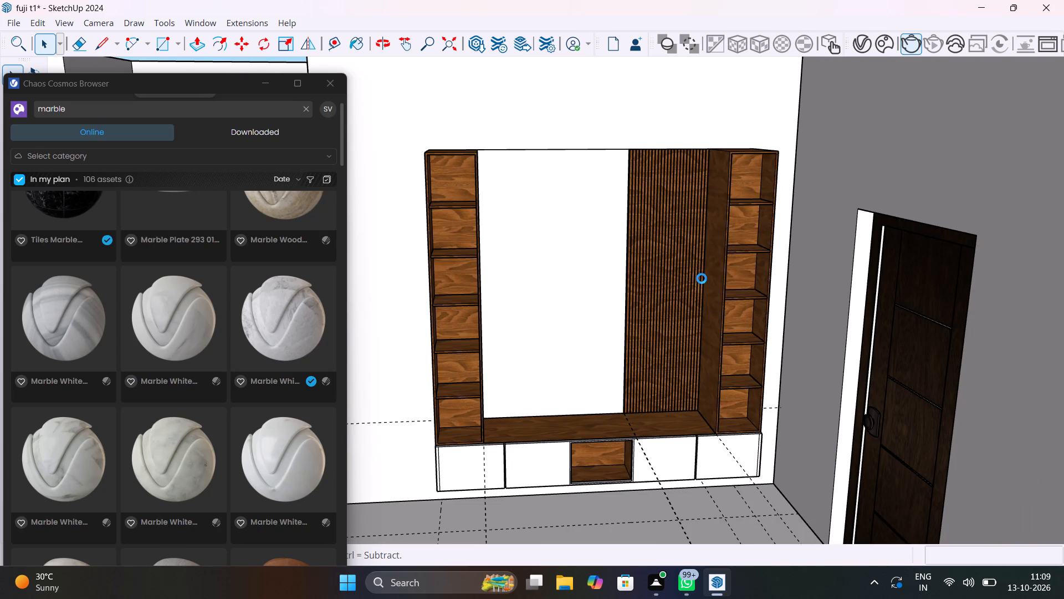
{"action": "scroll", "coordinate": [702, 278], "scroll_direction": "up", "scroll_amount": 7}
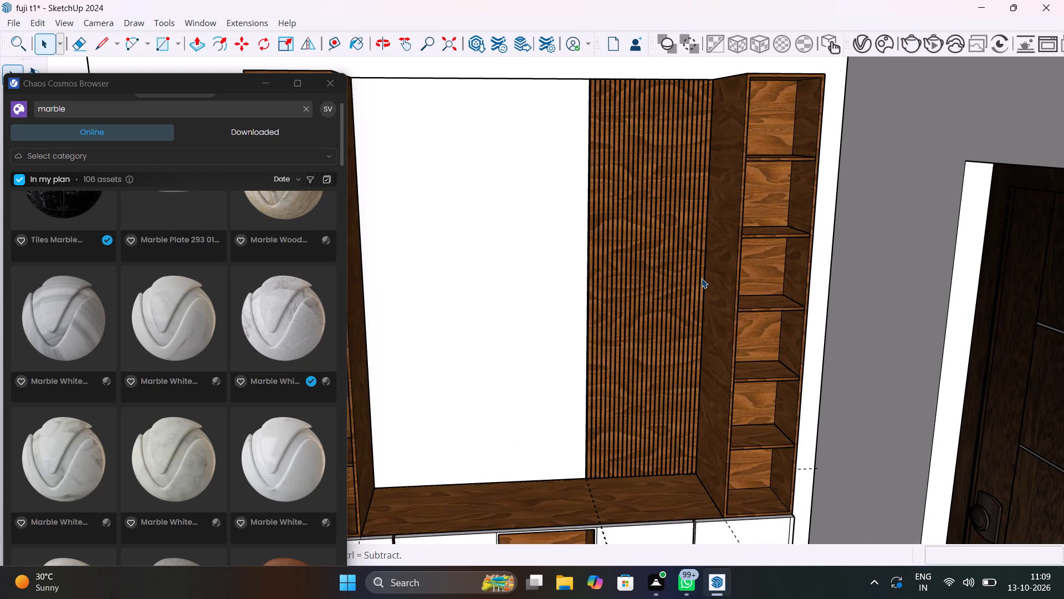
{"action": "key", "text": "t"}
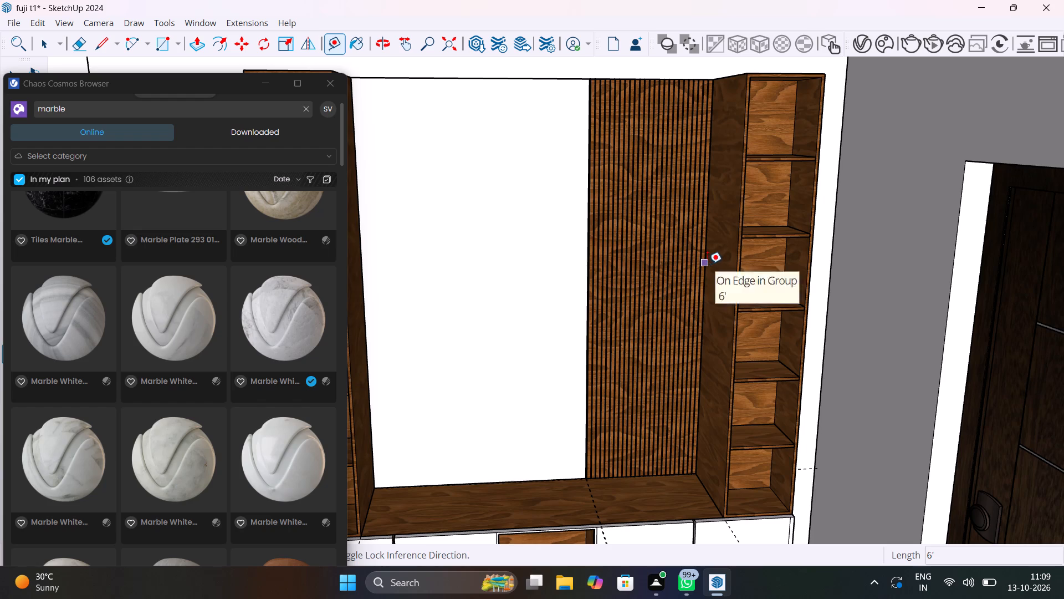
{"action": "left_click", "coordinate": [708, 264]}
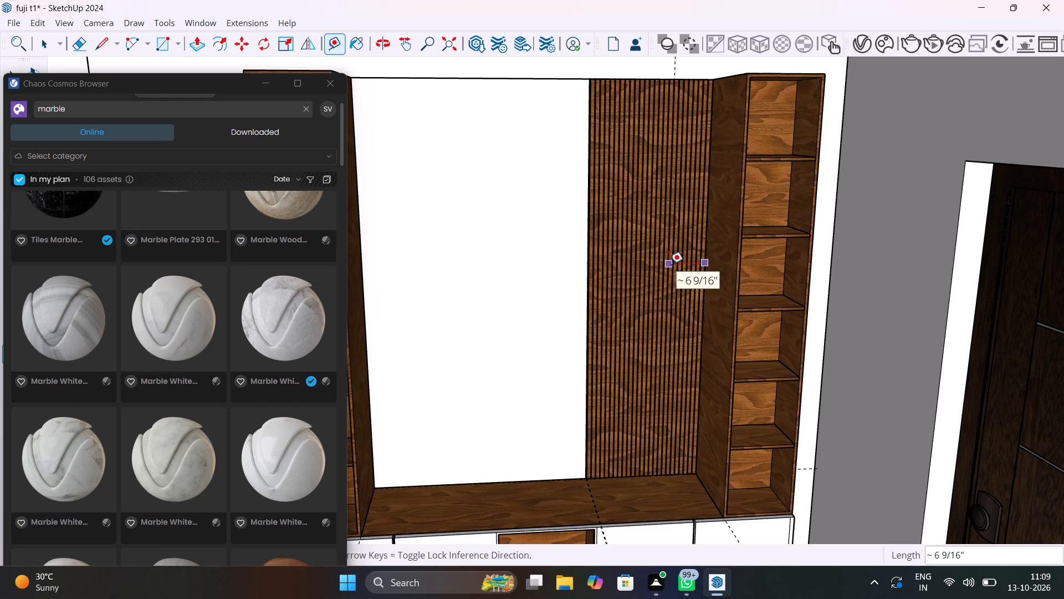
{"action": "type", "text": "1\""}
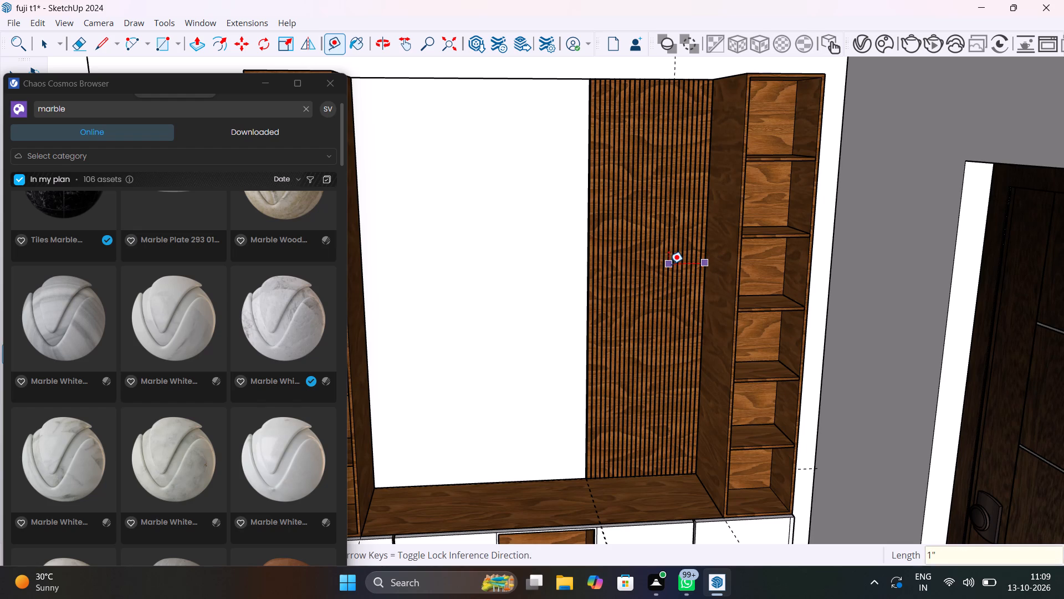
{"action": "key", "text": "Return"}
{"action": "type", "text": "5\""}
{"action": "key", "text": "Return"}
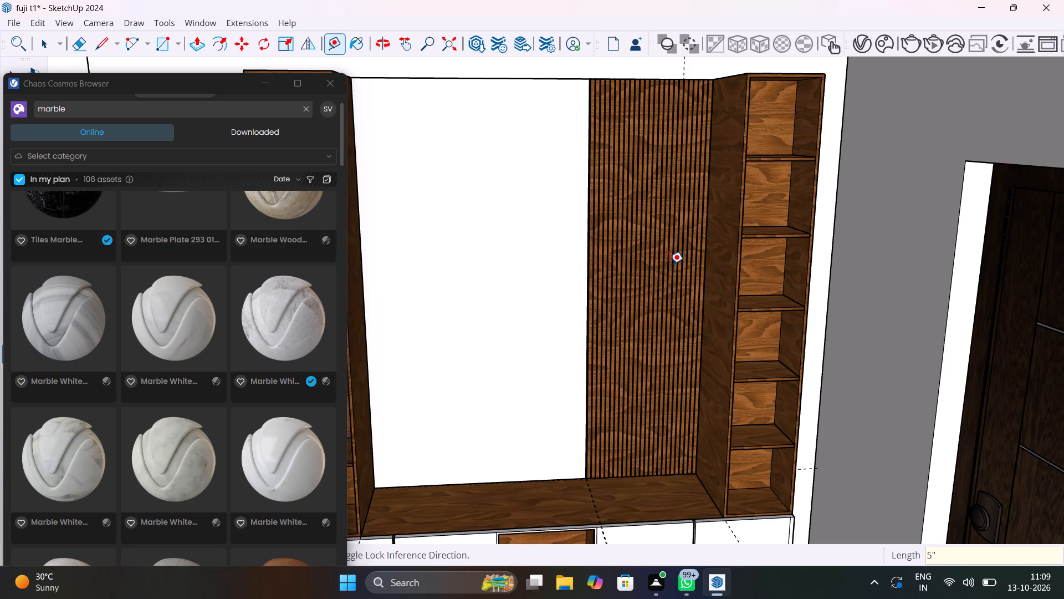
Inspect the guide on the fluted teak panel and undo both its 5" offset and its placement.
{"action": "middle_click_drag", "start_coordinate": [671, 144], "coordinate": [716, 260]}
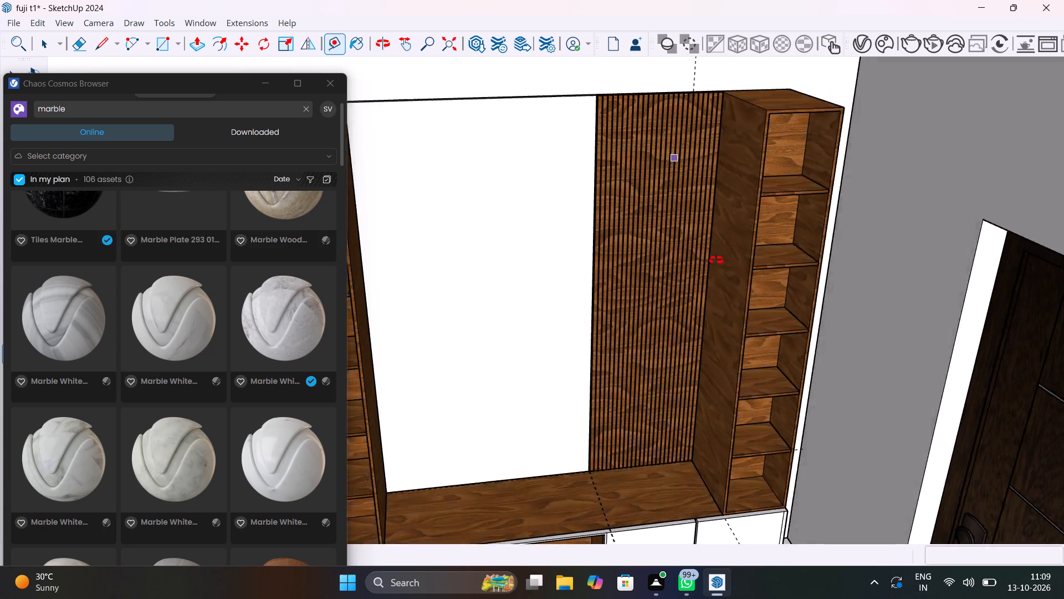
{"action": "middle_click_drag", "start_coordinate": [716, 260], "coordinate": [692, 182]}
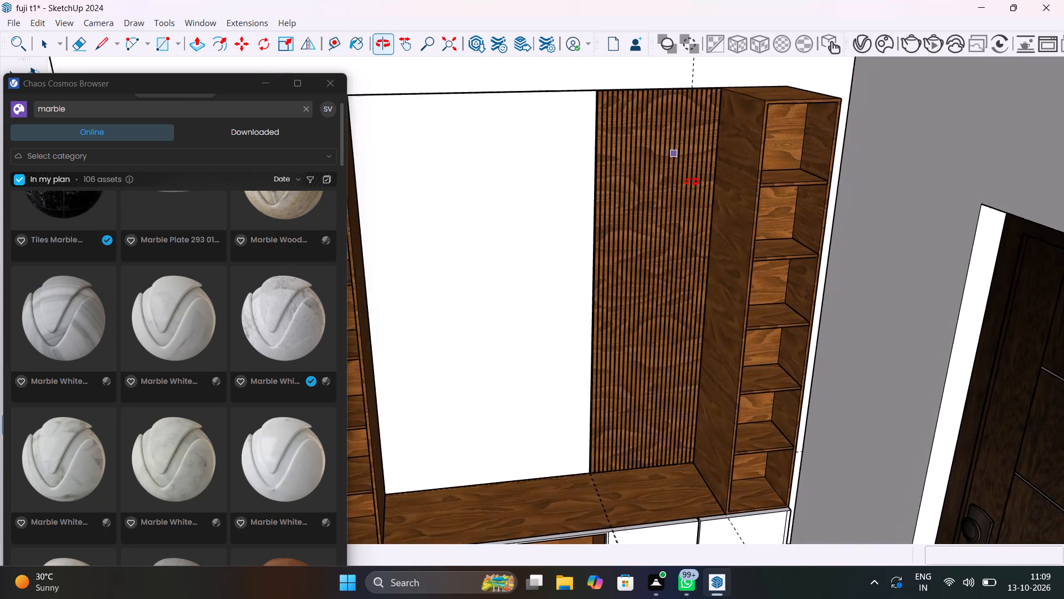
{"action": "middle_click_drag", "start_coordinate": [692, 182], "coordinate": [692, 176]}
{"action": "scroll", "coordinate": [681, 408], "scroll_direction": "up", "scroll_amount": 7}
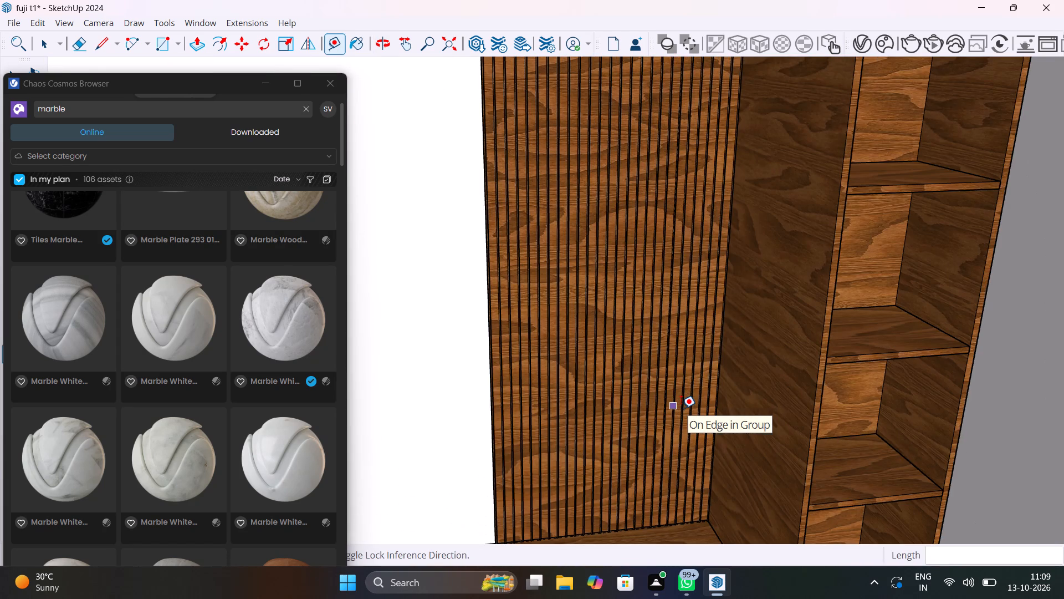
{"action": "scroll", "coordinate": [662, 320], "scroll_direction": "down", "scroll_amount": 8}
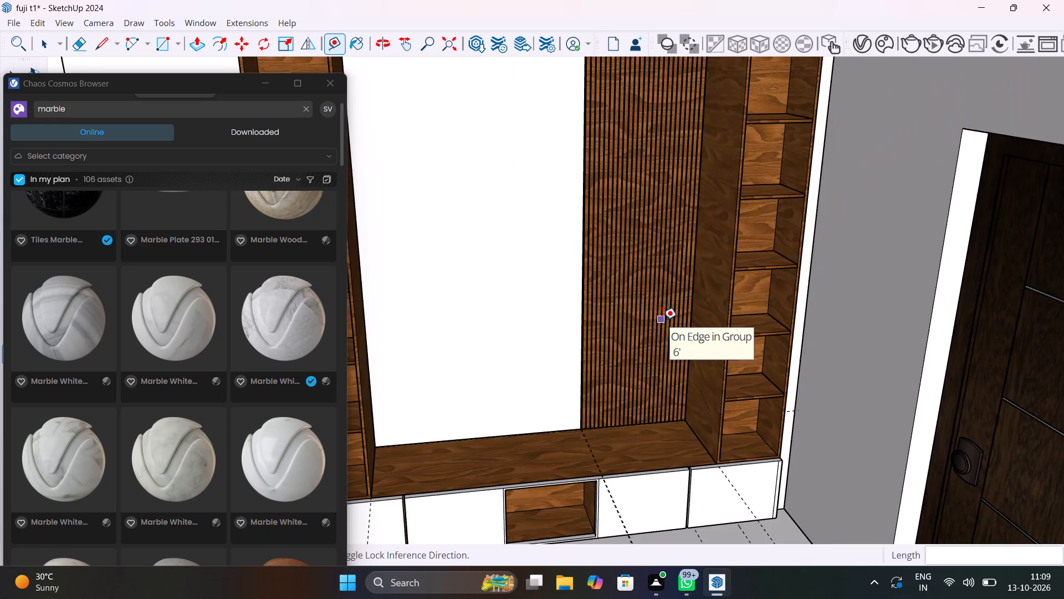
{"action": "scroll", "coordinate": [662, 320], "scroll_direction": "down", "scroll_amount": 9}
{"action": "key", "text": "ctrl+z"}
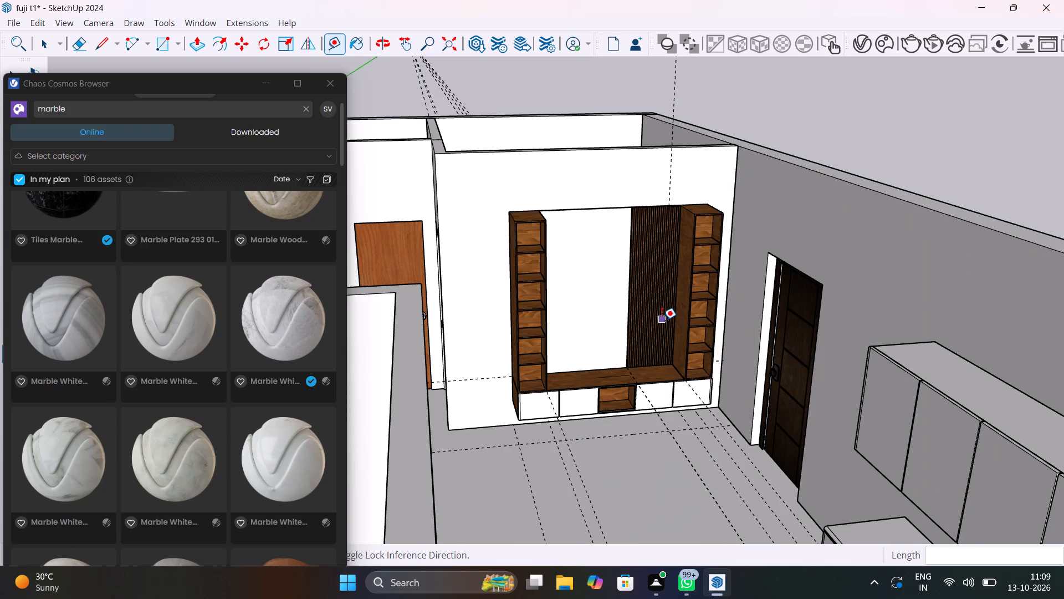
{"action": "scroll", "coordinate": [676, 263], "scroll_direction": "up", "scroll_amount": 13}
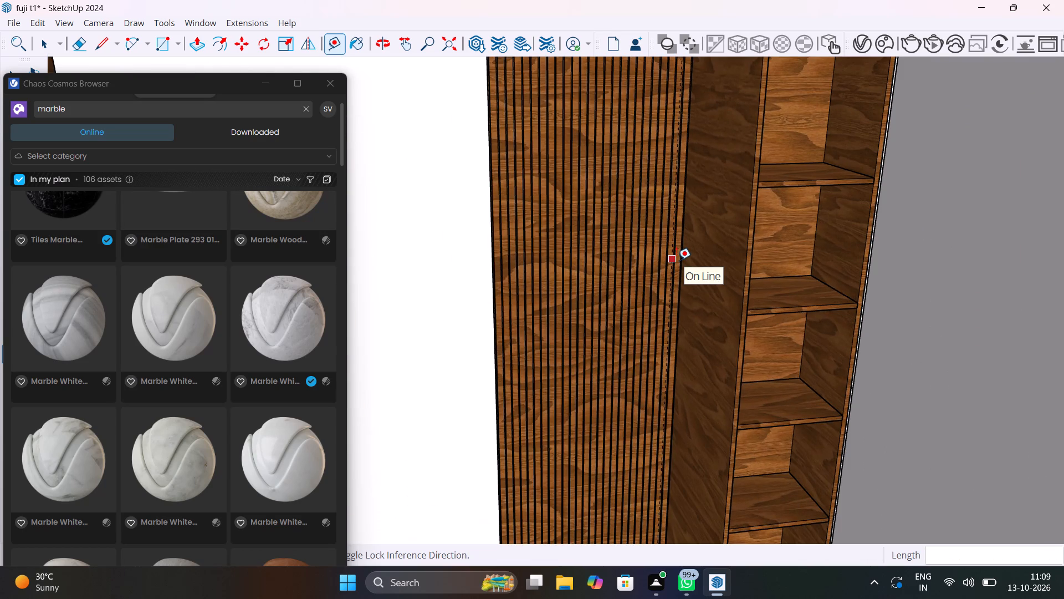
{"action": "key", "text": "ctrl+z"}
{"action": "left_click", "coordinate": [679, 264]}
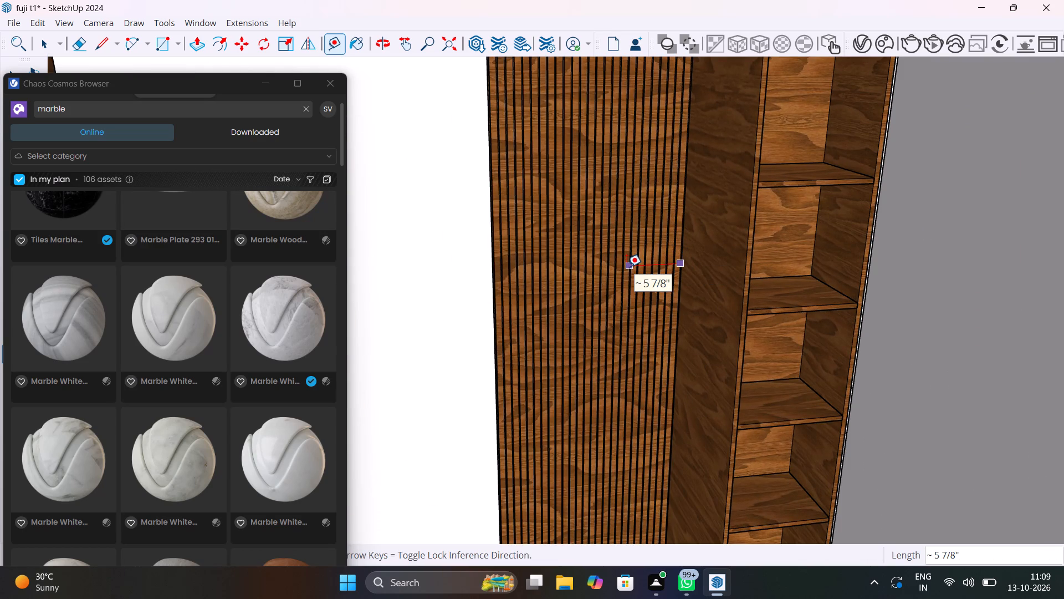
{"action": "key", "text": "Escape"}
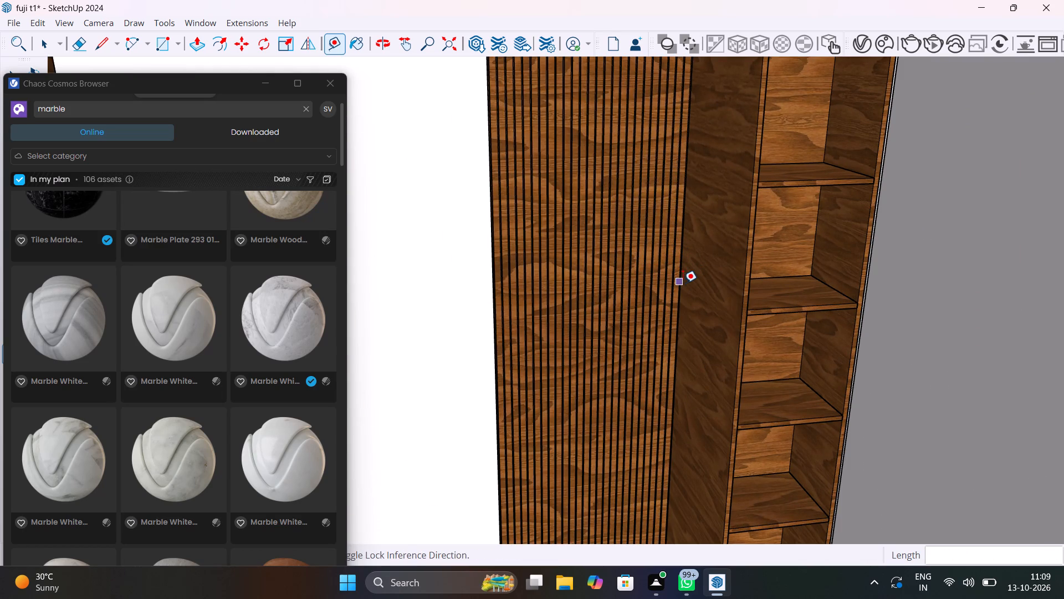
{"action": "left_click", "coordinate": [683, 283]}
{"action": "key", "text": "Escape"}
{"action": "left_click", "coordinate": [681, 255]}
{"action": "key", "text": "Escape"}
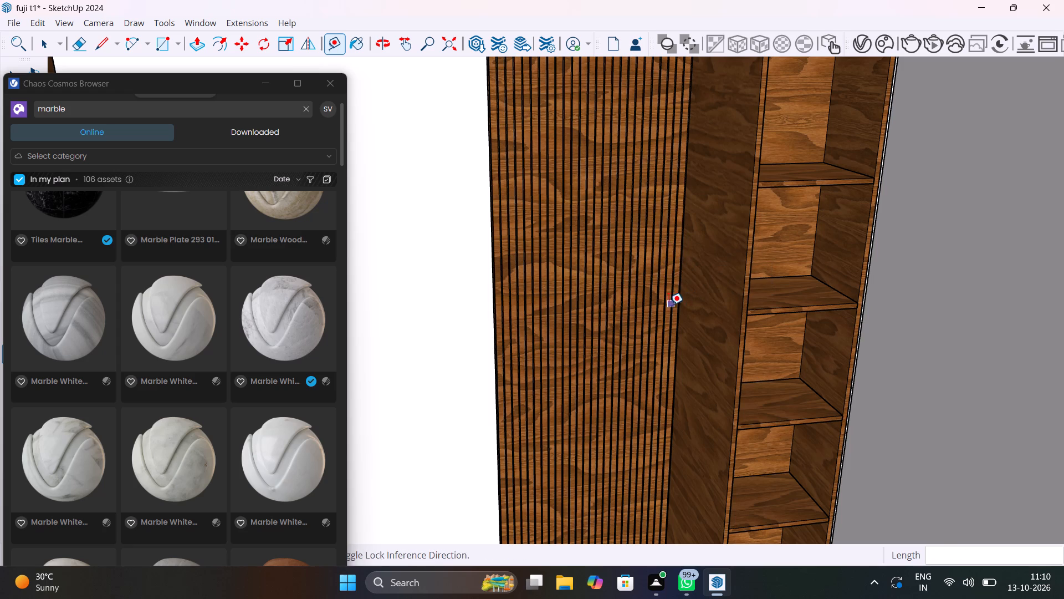
Place a vertical guide 1' in from the fluted panel's edge beside the shelf tower, and adjust its offset to 8".
{"action": "scroll", "coordinate": [665, 305], "scroll_direction": "up", "scroll_amount": 5}
{"action": "left_click", "coordinate": [688, 292]}
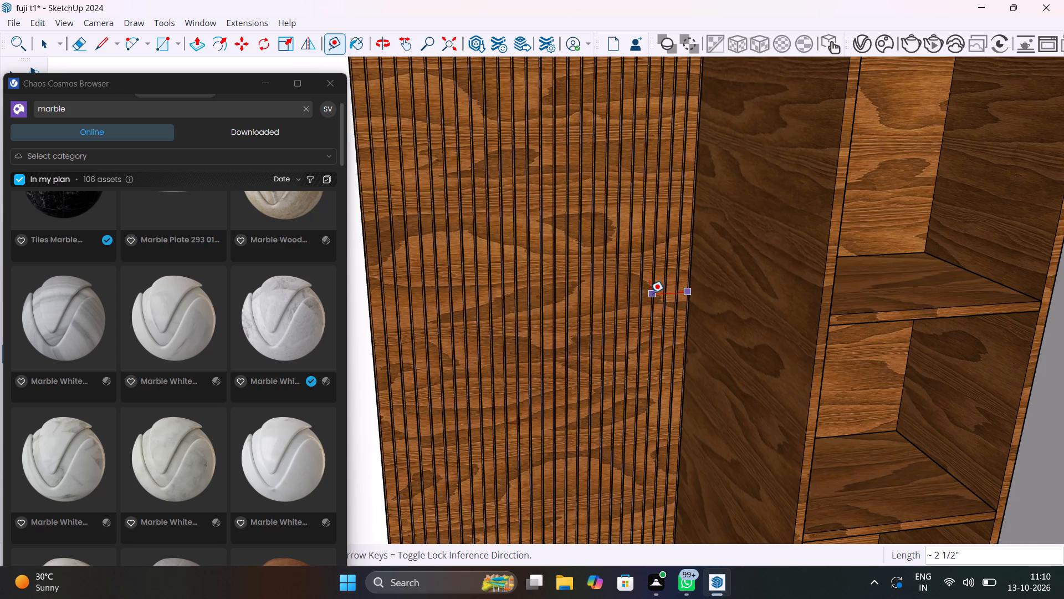
{"action": "scroll", "coordinate": [639, 299], "scroll_direction": "down", "scroll_amount": 13}
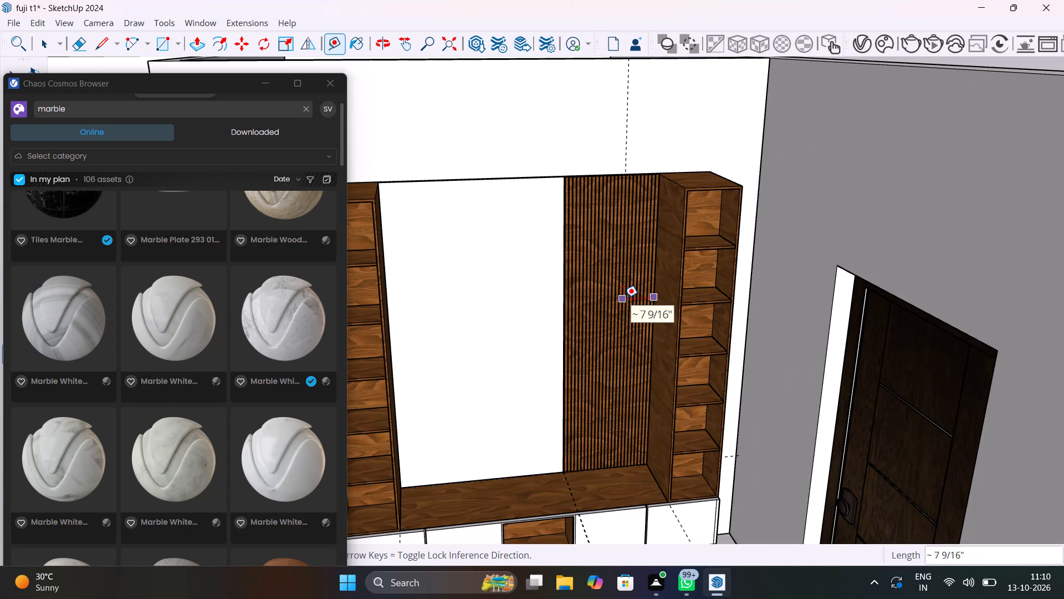
{"action": "type", "text": "1'"}
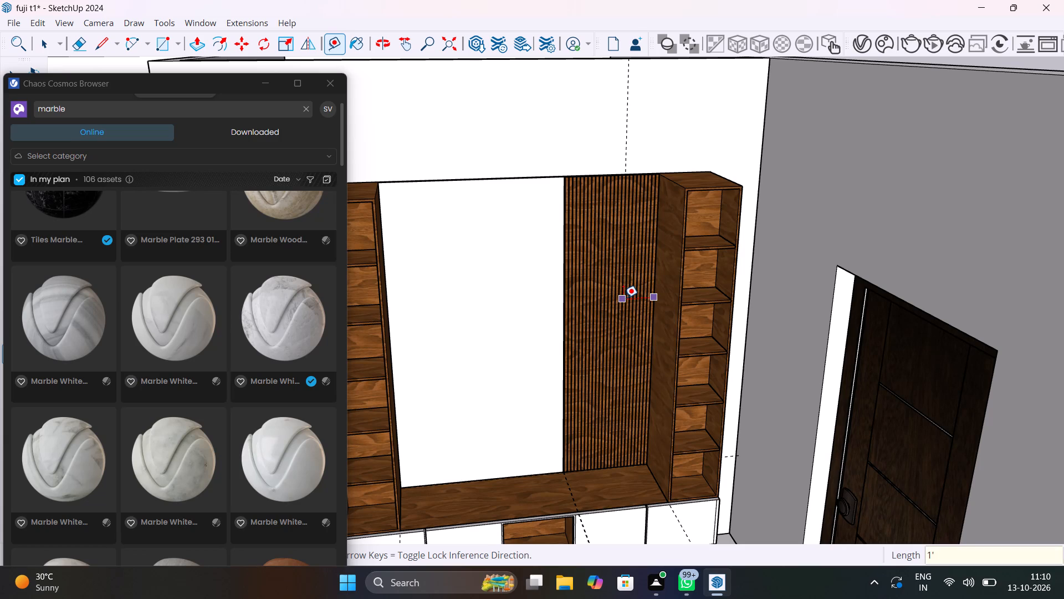
{"action": "key", "text": "Return"}
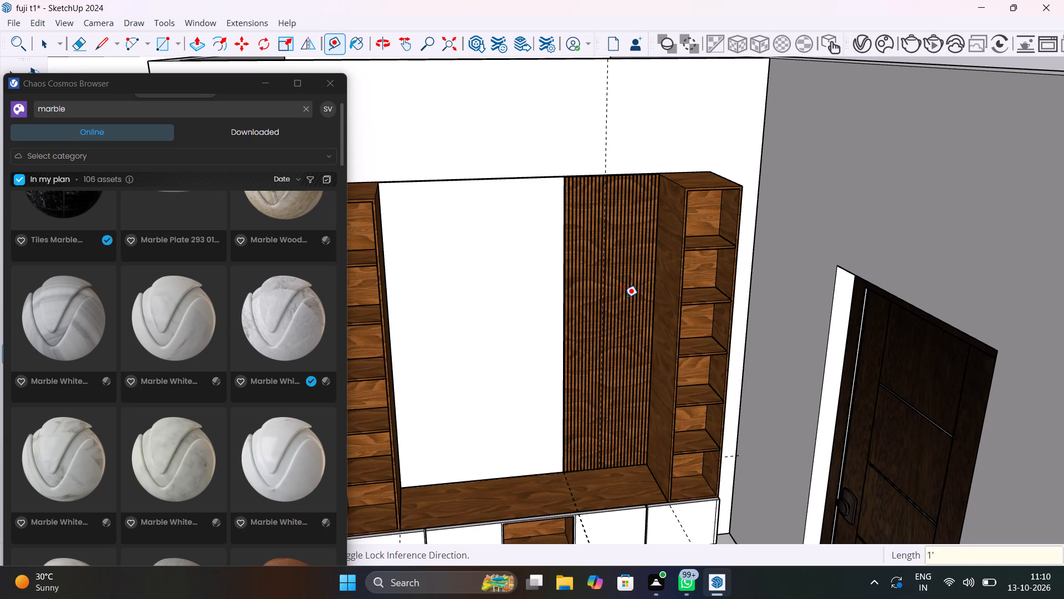
{"action": "type", "text": "8\""}
{"action": "key", "text": "Return"}
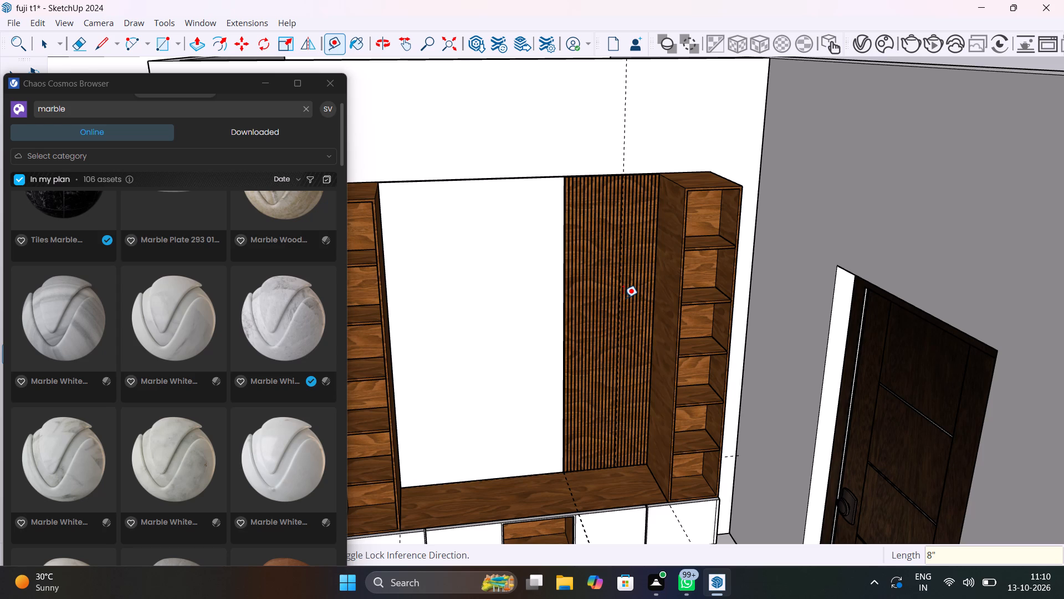
Change the offset of the vertical guide on the fluted panel to 7".
{"action": "type", "text": "7\""}
{"action": "key", "text": "Return"}
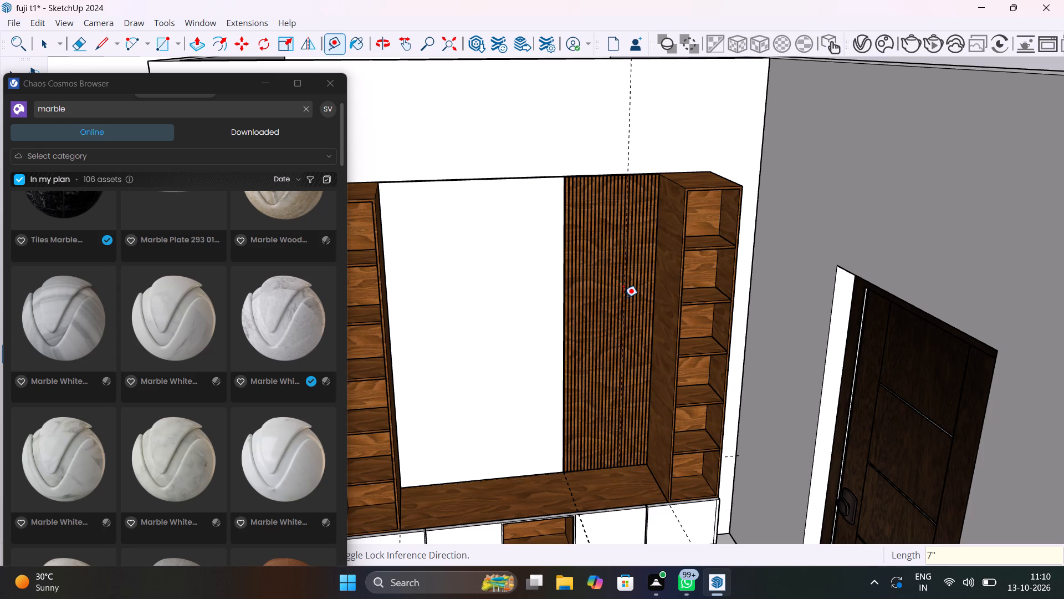
{"action": "key", "text": "space"}
Place a vertical guide on the white back panel 7" in from the opposite shelf tower's inner edge.
{"action": "scroll", "coordinate": [623, 298], "scroll_direction": "up", "scroll_amount": 2}
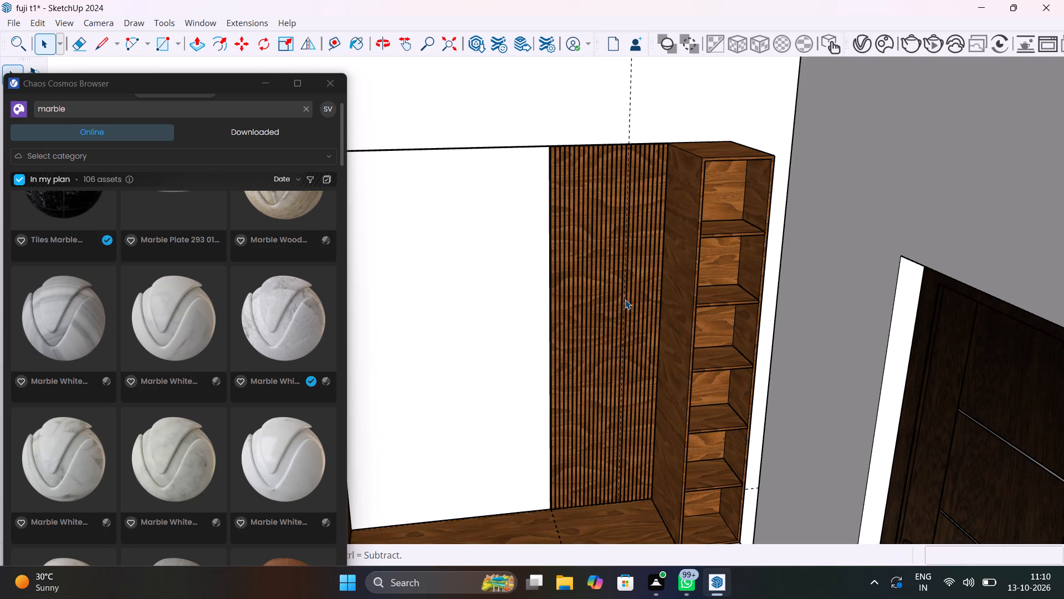
{"action": "middle_click", "coordinate": [625, 299], "text": "shift"}
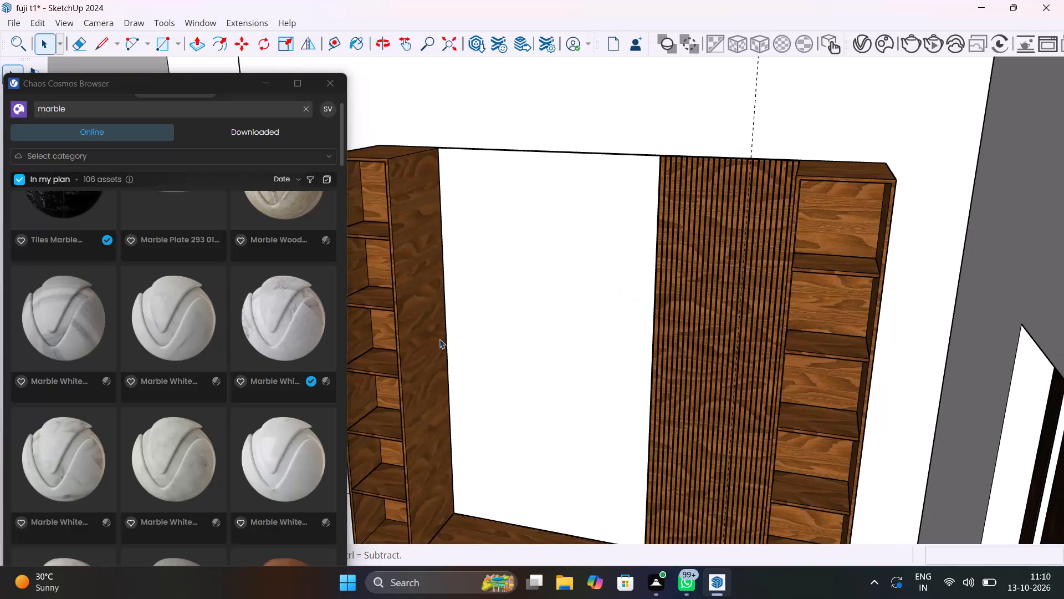
{"action": "scroll", "coordinate": [444, 336], "scroll_direction": "up", "scroll_amount": 5}
{"action": "key", "text": "t"}
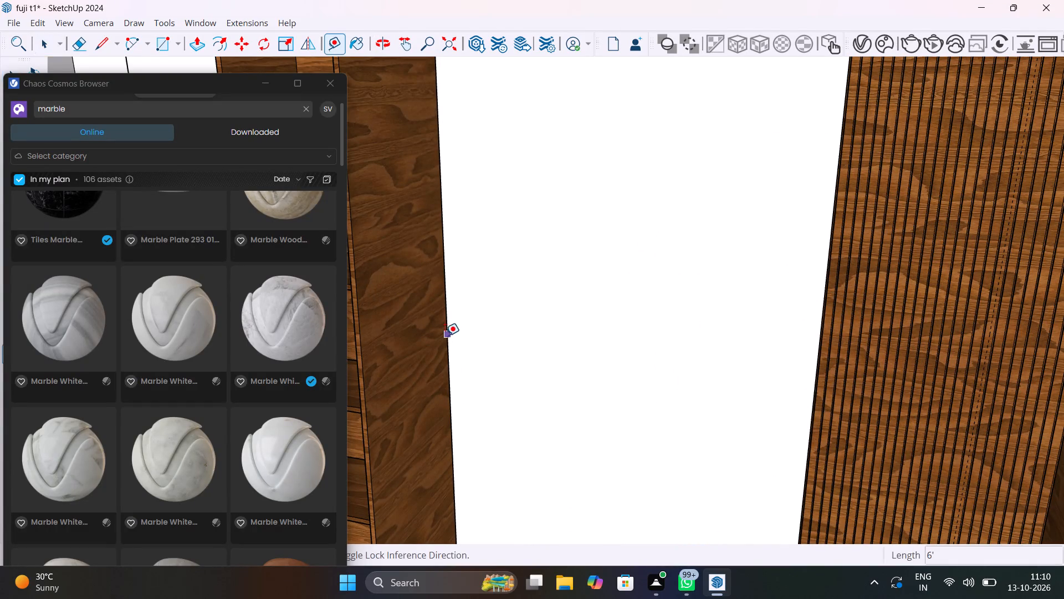
{"action": "left_click", "coordinate": [446, 306]}
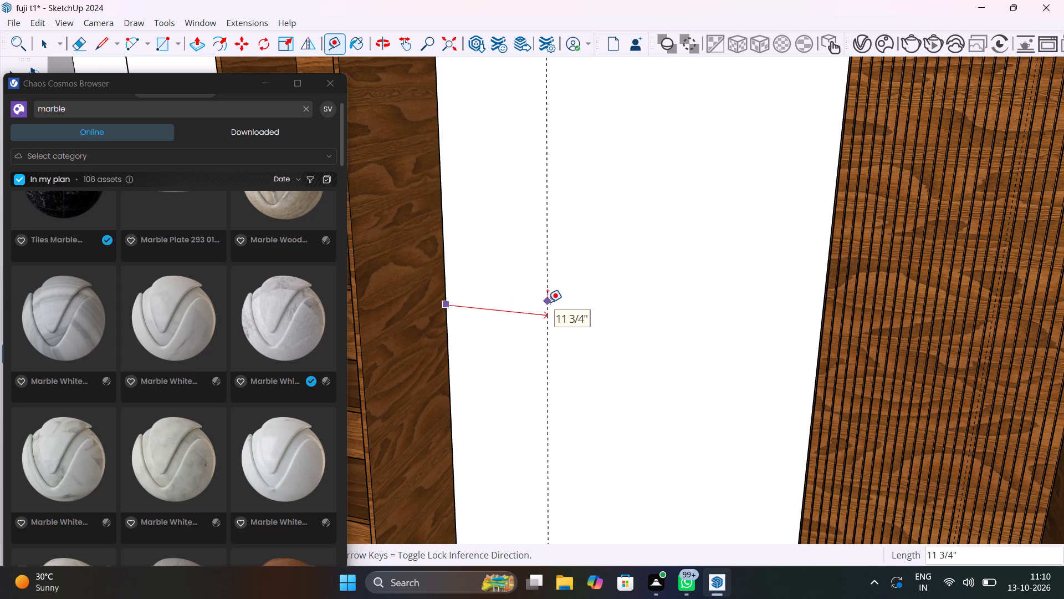
{"action": "type", "text": "7\""}
{"action": "key", "text": "Return"}
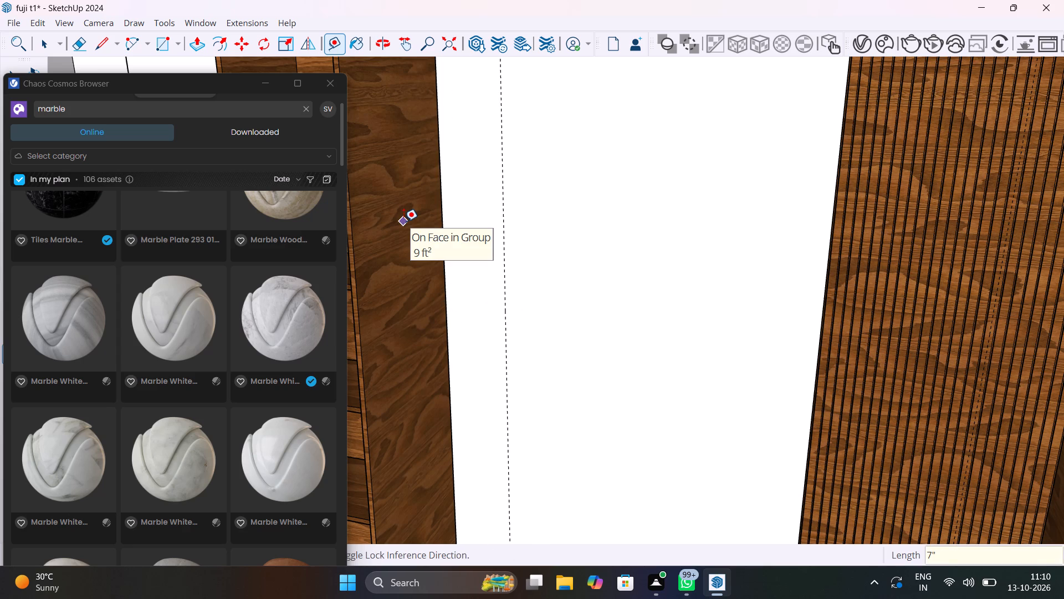
Place a horizontal guide 5" above the back edge of the teak ledge, and adjust its offset to 8".
{"action": "scroll", "coordinate": [552, 280], "scroll_direction": "down", "scroll_amount": 8}
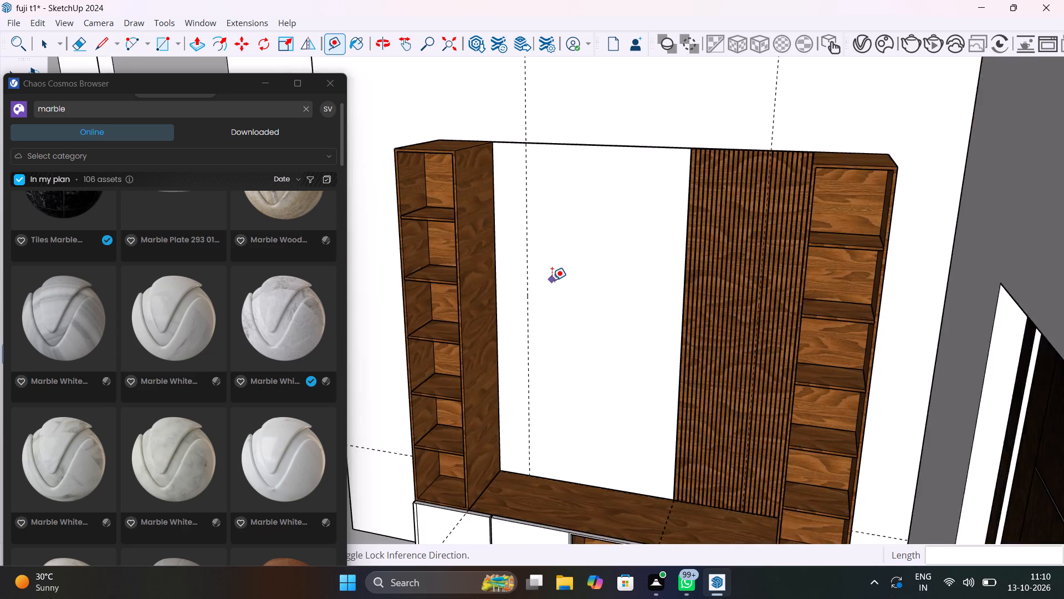
{"action": "scroll", "coordinate": [552, 280], "scroll_direction": "down", "scroll_amount": 3}
{"action": "scroll", "coordinate": [577, 335], "scroll_direction": "down", "scroll_amount": 1}
{"action": "middle_click_drag", "start_coordinate": [582, 338], "coordinate": [690, 327]}
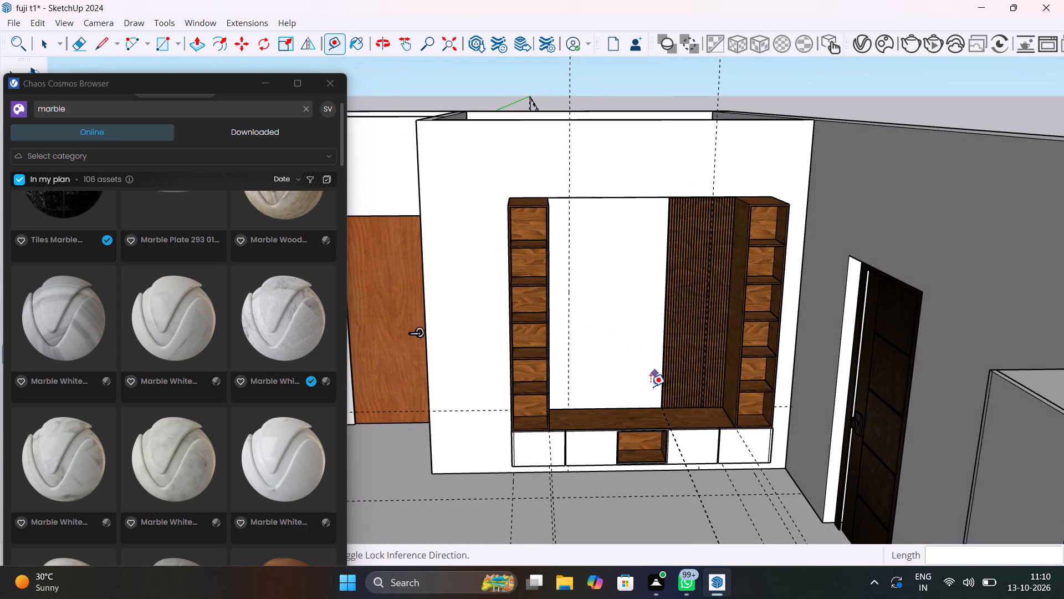
{"action": "scroll", "coordinate": [643, 404], "scroll_direction": "up", "scroll_amount": 11}
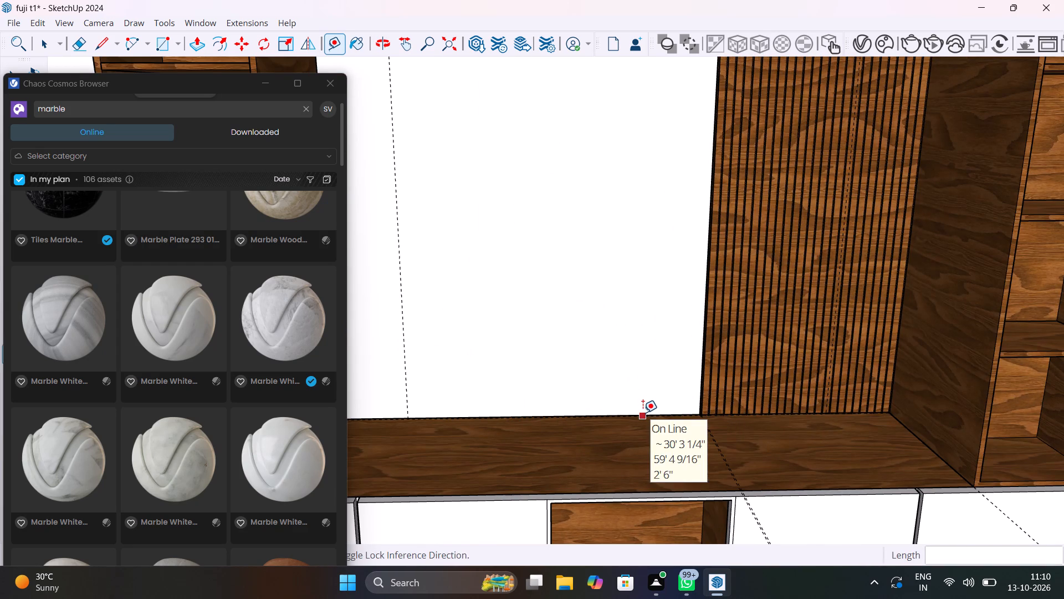
{"action": "left_click", "coordinate": [643, 413]}
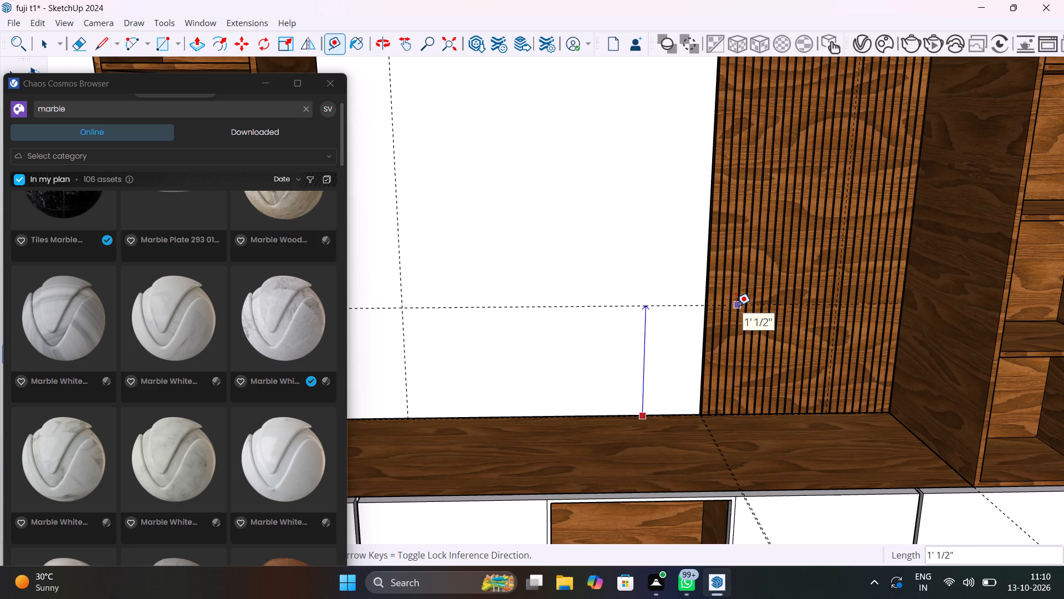
{"action": "type", "text": "5\""}
{"action": "key", "text": "Return"}
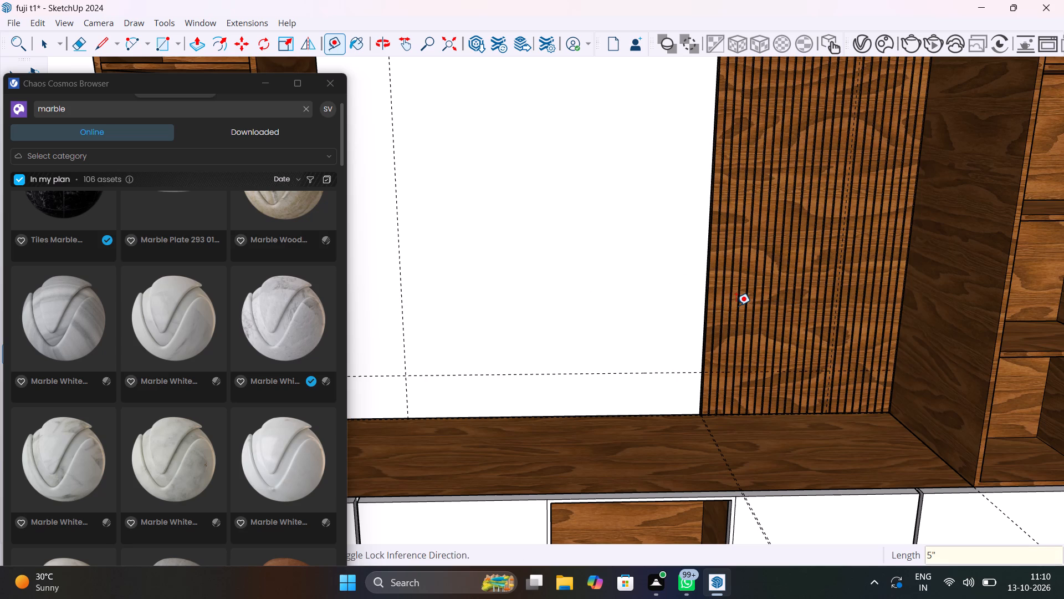
{"action": "type", "text": "8\""}
{"action": "key", "text": "Return"}
Place a second horizontal guide 3' above the lower guide on the back panel.
{"action": "scroll", "coordinate": [736, 306], "scroll_direction": "down", "scroll_amount": 6}
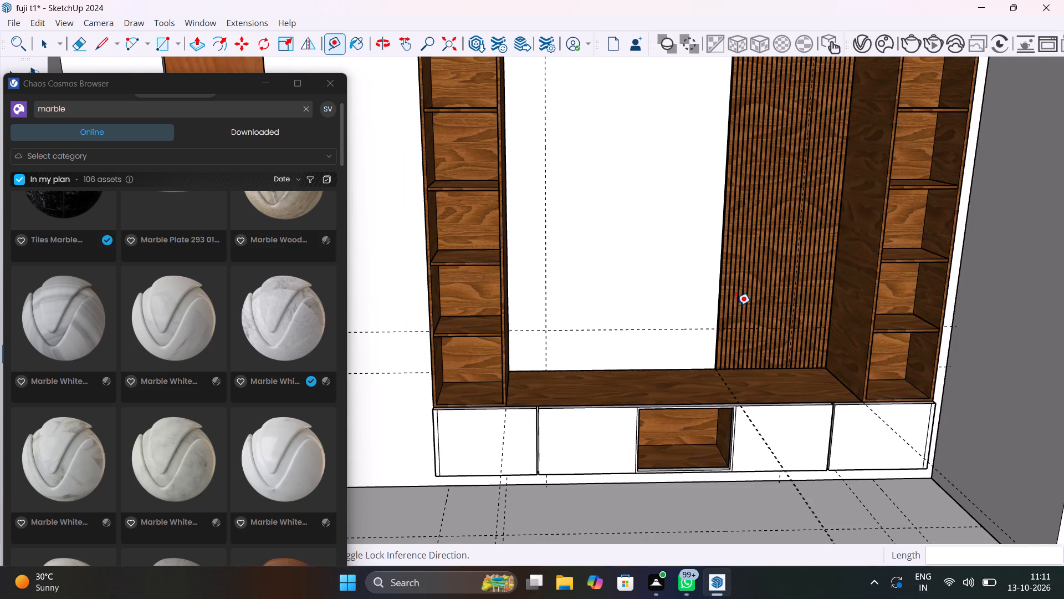
{"action": "scroll", "coordinate": [736, 306], "scroll_direction": "down", "scroll_amount": 4}
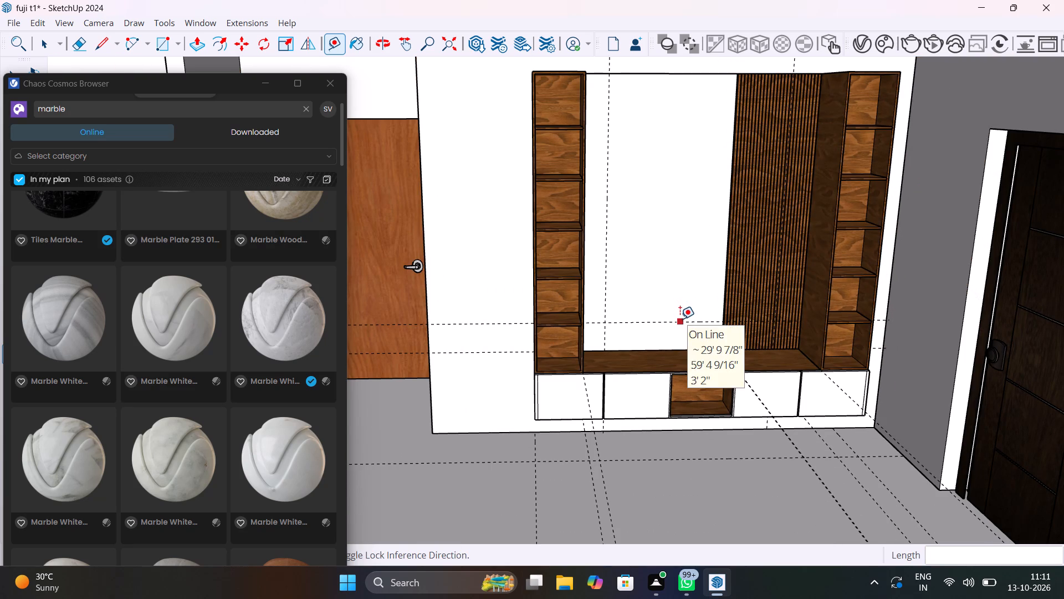
{"action": "left_click", "coordinate": [680, 319]}
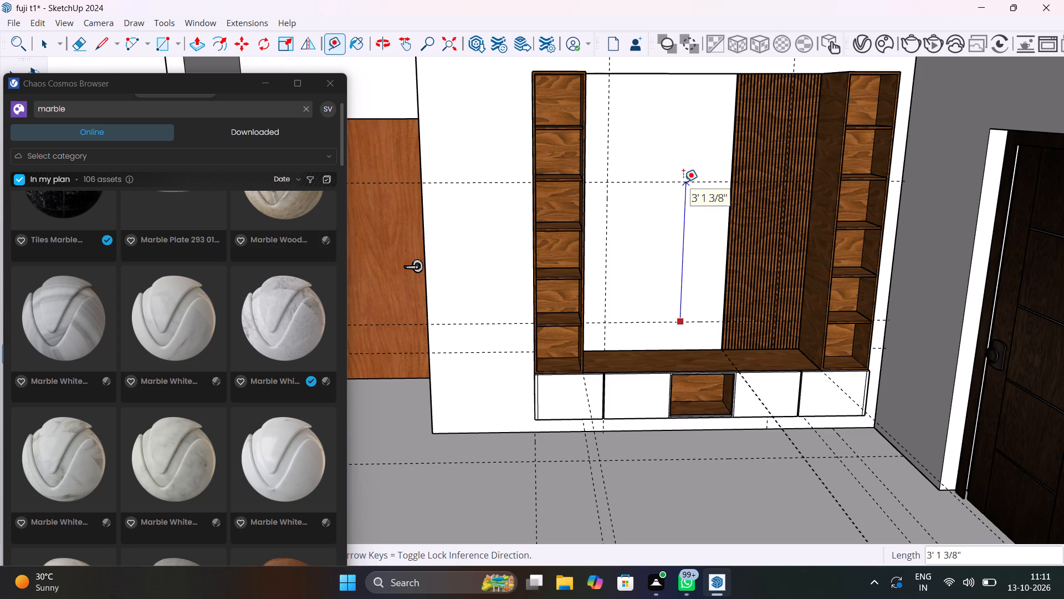
{"action": "type", "text": "3'"}
{"action": "key", "text": "Return"}
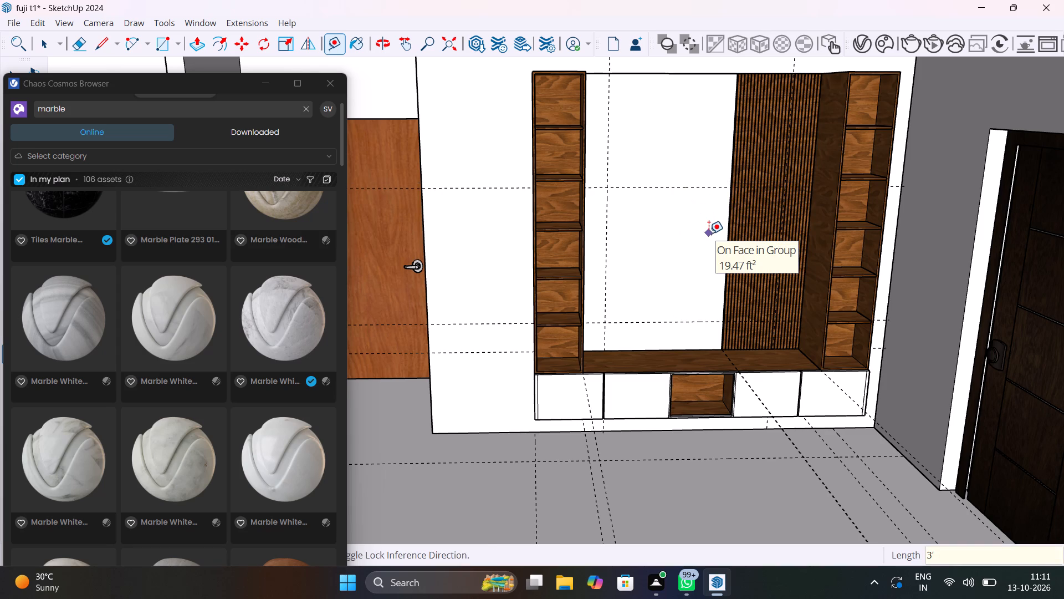
Draw a rectangle about 3' 10" by 3' between the guide intersections, spanning the white and fluted back panels.
{"action": "key", "text": "r"}
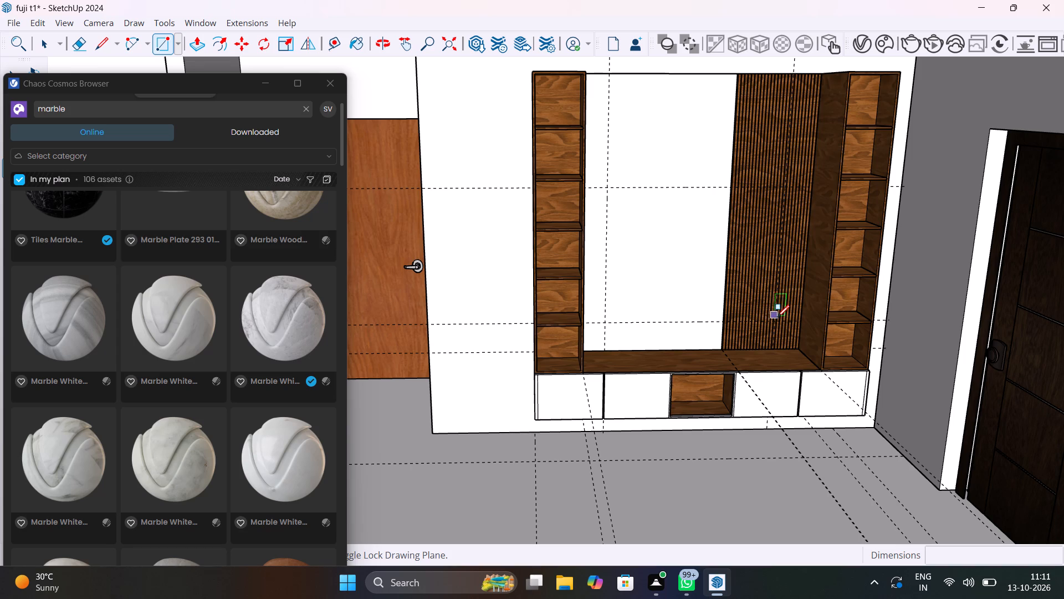
{"action": "scroll", "coordinate": [779, 323], "scroll_direction": "up", "scroll_amount": 7}
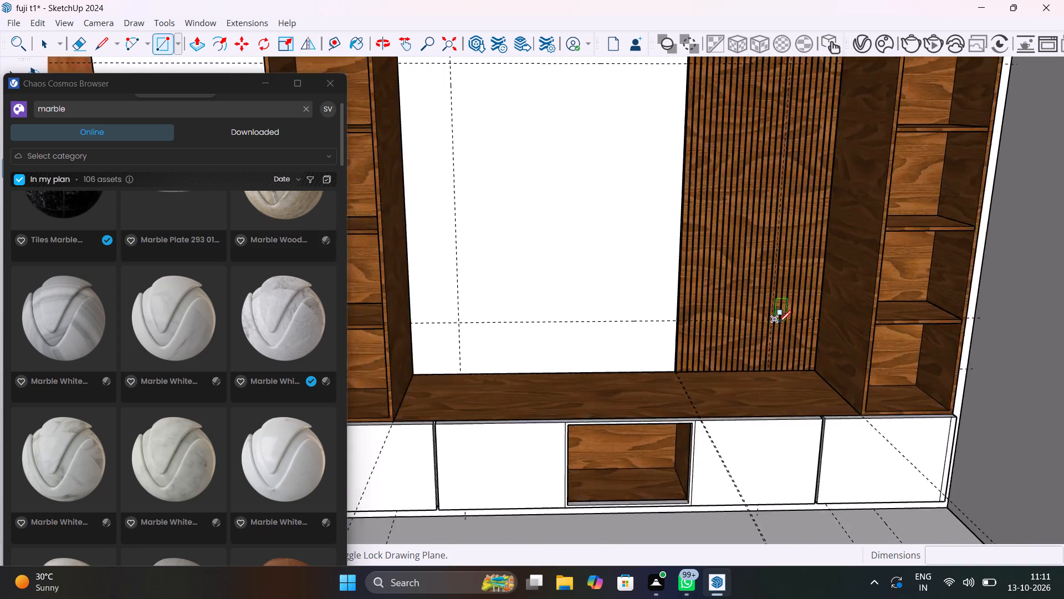
{"action": "scroll", "coordinate": [779, 323], "scroll_direction": "up", "scroll_amount": 4}
{"action": "left_click", "coordinate": [768, 319]}
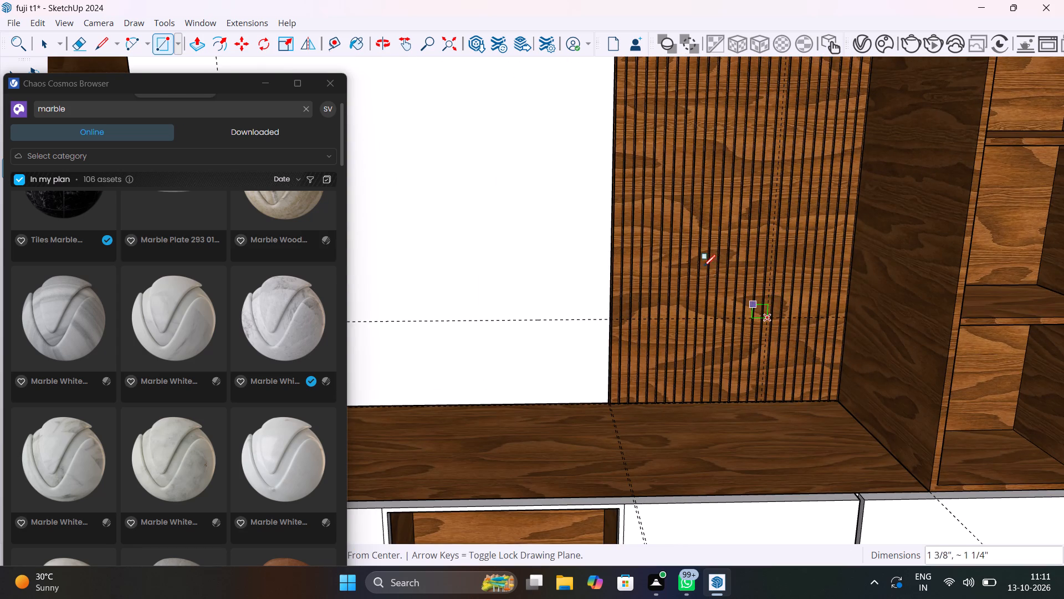
{"action": "scroll", "coordinate": [693, 259], "scroll_direction": "down", "scroll_amount": 13}
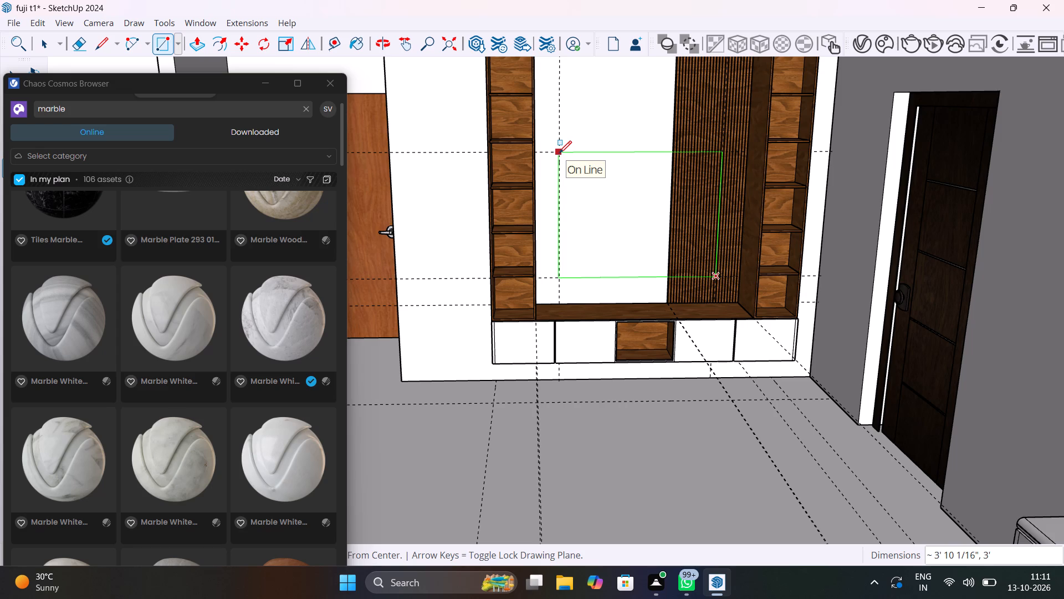
{"action": "scroll", "coordinate": [559, 153], "scroll_direction": "up", "scroll_amount": 7}
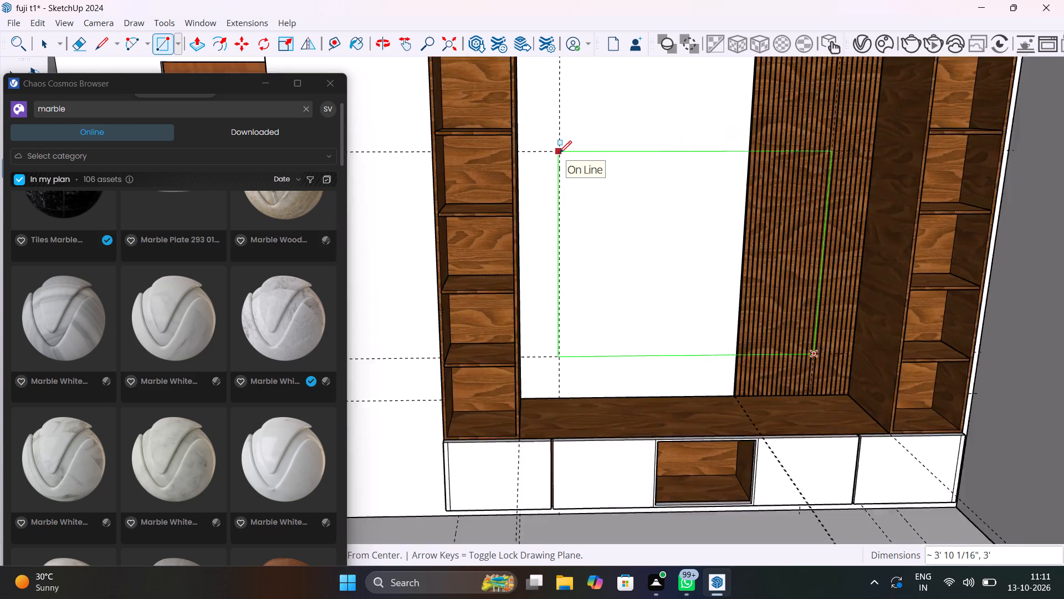
{"action": "scroll", "coordinate": [559, 153], "scroll_direction": "up", "scroll_amount": 2}
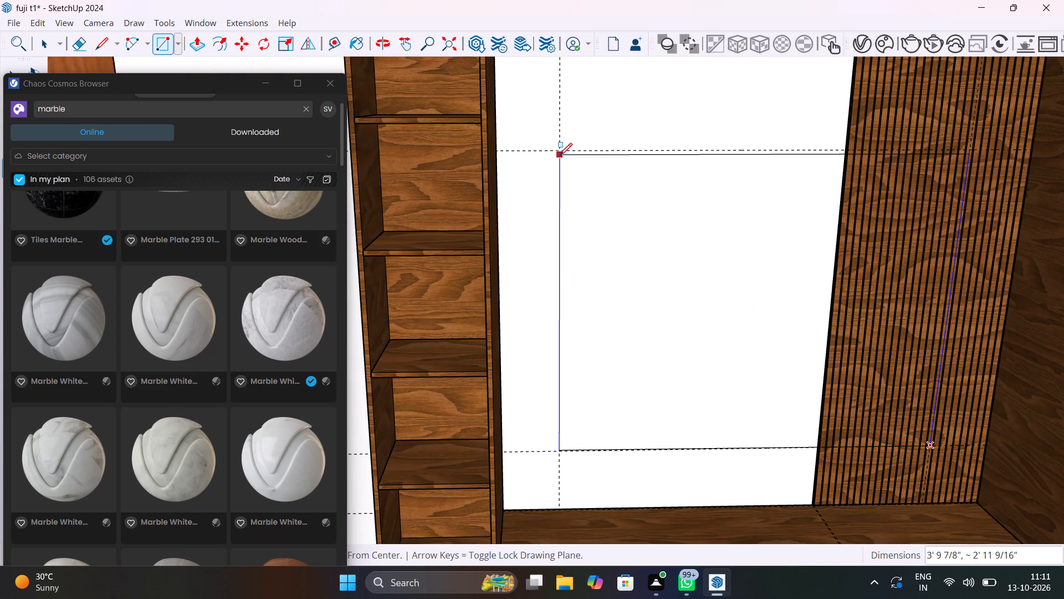
{"action": "scroll", "coordinate": [561, 152], "scroll_direction": "up", "scroll_amount": 10}
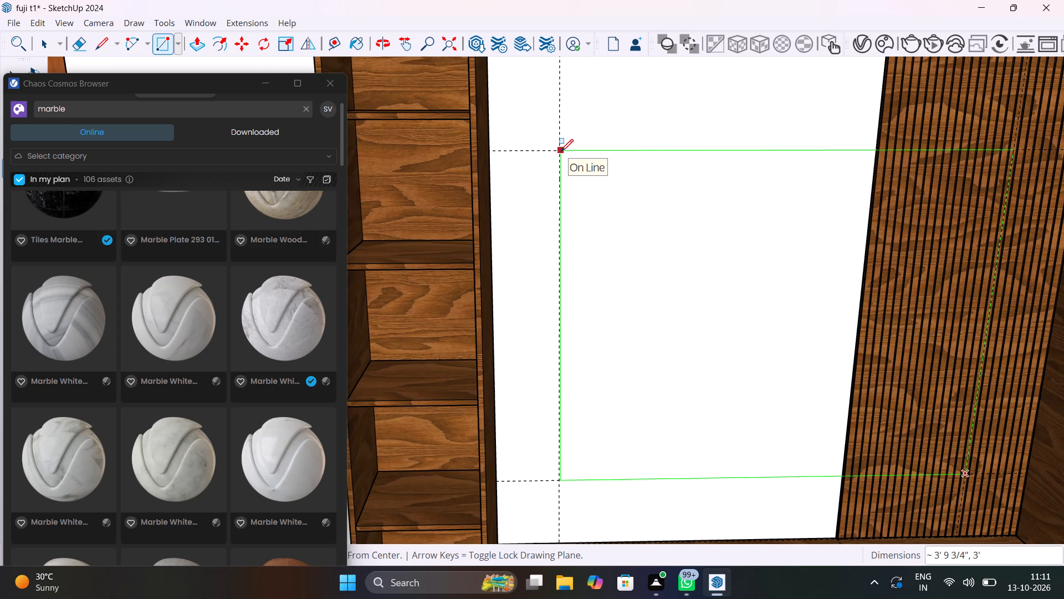
{"action": "left_click", "coordinate": [560, 152]}
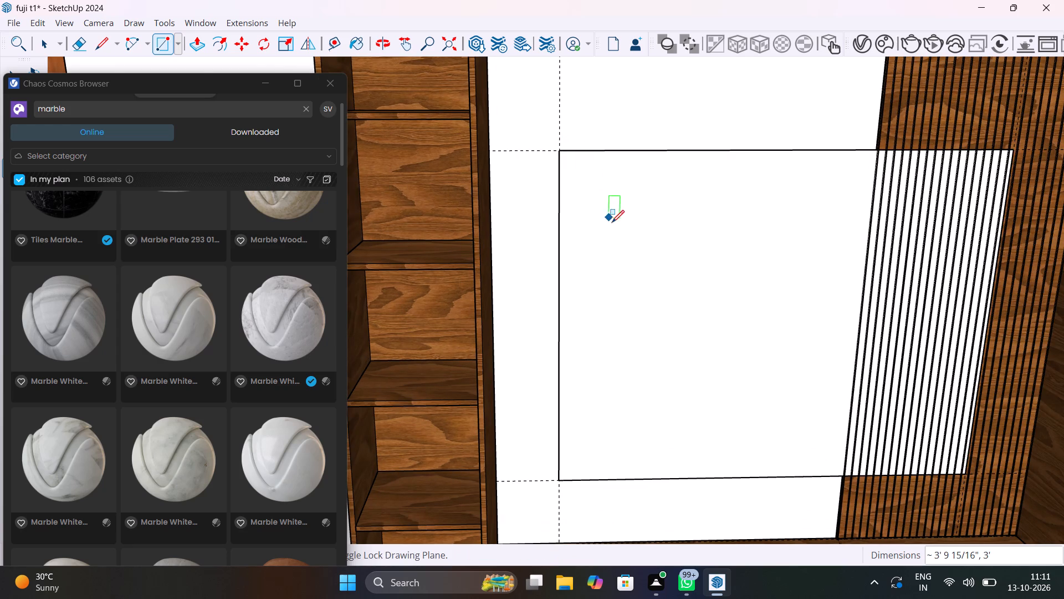
Extrude the rectangle 1" outward from the back panels with Push/Pull.
{"action": "scroll", "coordinate": [612, 222], "scroll_direction": "down", "scroll_amount": 12}
{"action": "middle_click_drag", "start_coordinate": [636, 267], "coordinate": [794, 363]}
{"action": "scroll", "coordinate": [726, 252], "scroll_direction": "up", "scroll_amount": 5}
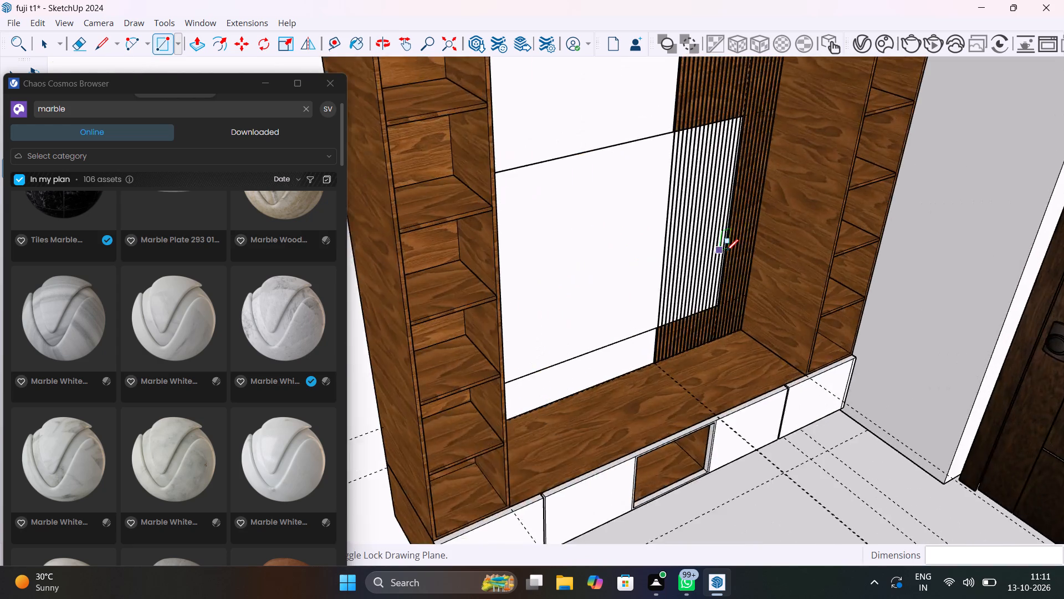
{"action": "scroll", "coordinate": [726, 251], "scroll_direction": "up", "scroll_amount": 6}
{"action": "key", "text": "p"}
{"action": "left_click", "coordinate": [602, 243]}
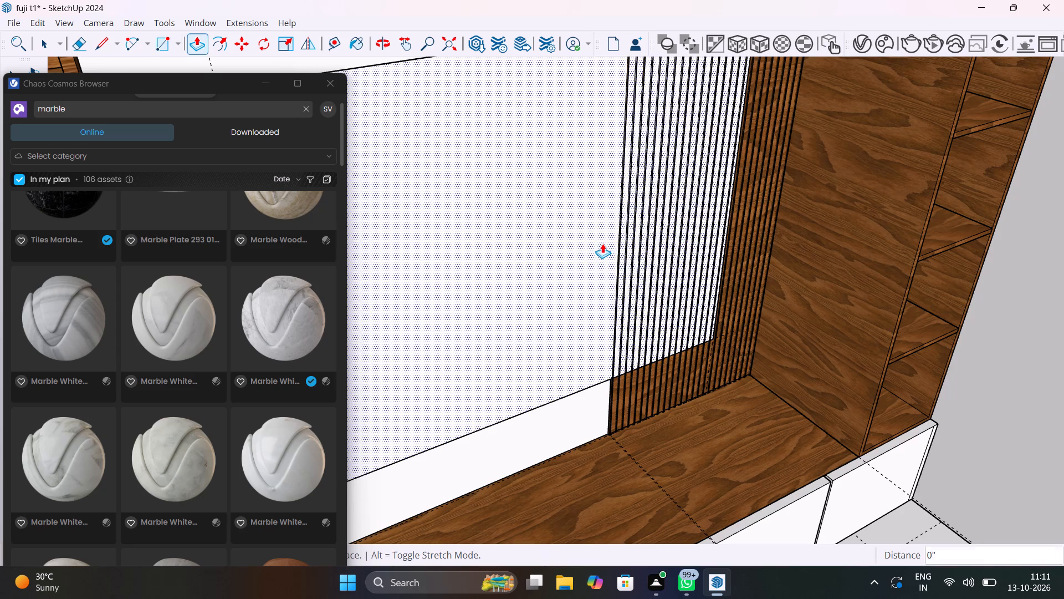
{"action": "scroll", "coordinate": [619, 248], "scroll_direction": "down", "scroll_amount": 8}
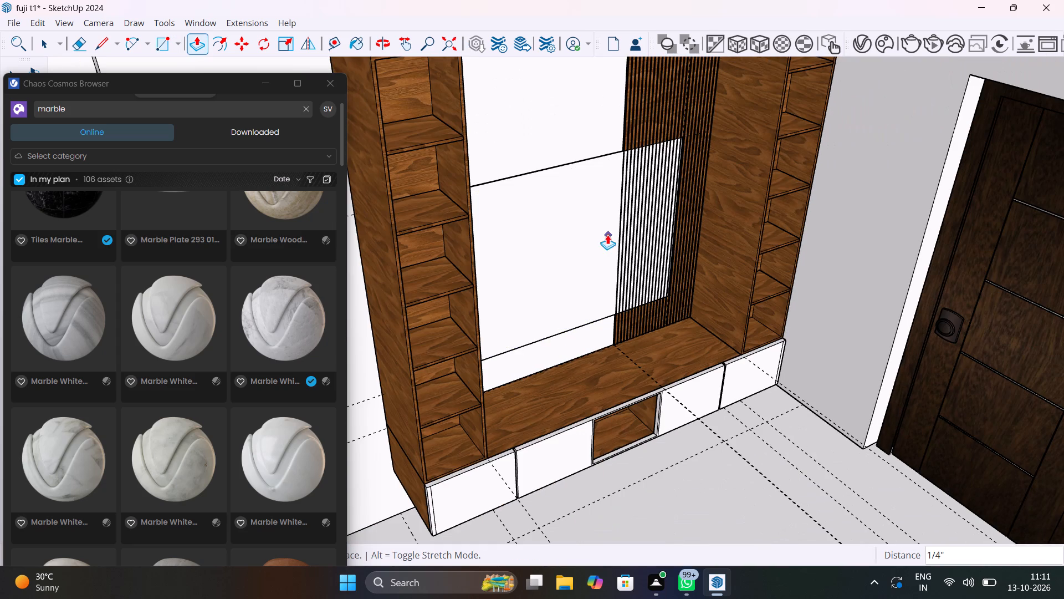
{"action": "middle_click_drag", "start_coordinate": [606, 231], "coordinate": [686, 343]}
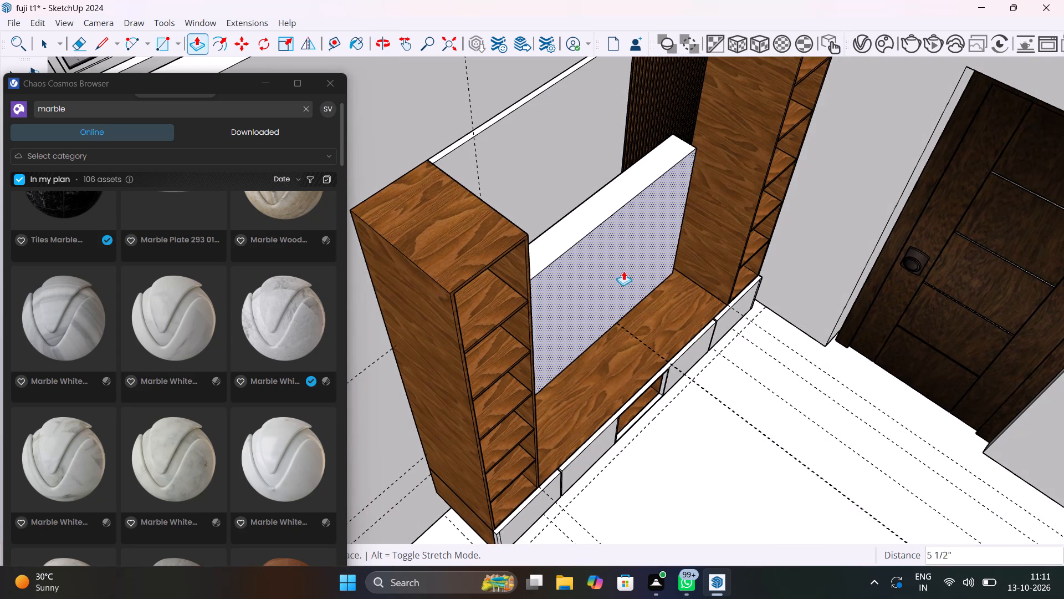
{"action": "scroll", "coordinate": [619, 247], "scroll_direction": "up", "scroll_amount": 7}
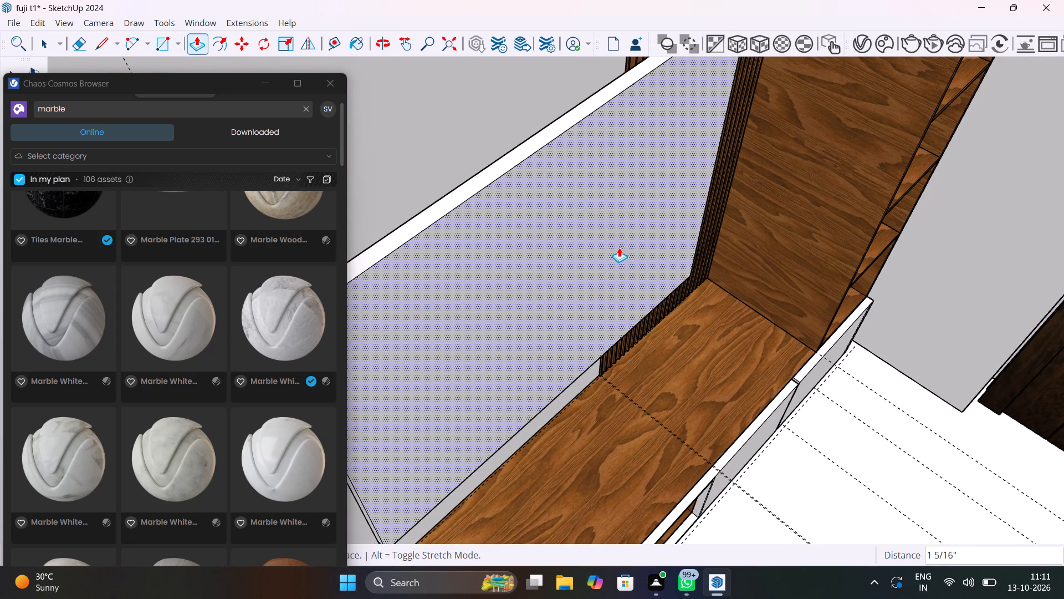
{"action": "middle_click_drag", "start_coordinate": [619, 247], "coordinate": [703, 334]}
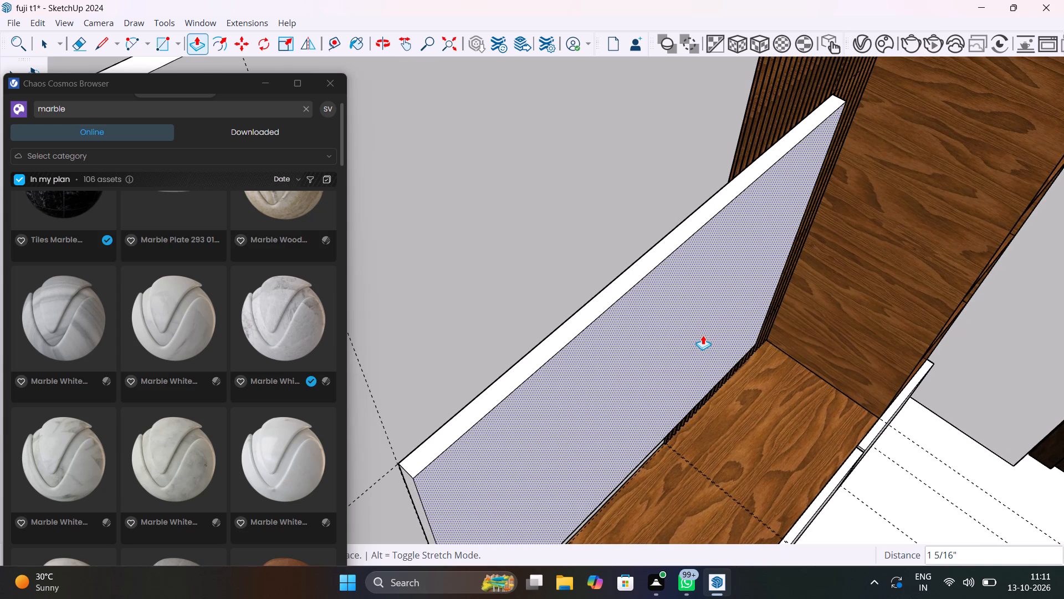
{"action": "type", "text": "1\""}
{"action": "key", "text": "Return"}
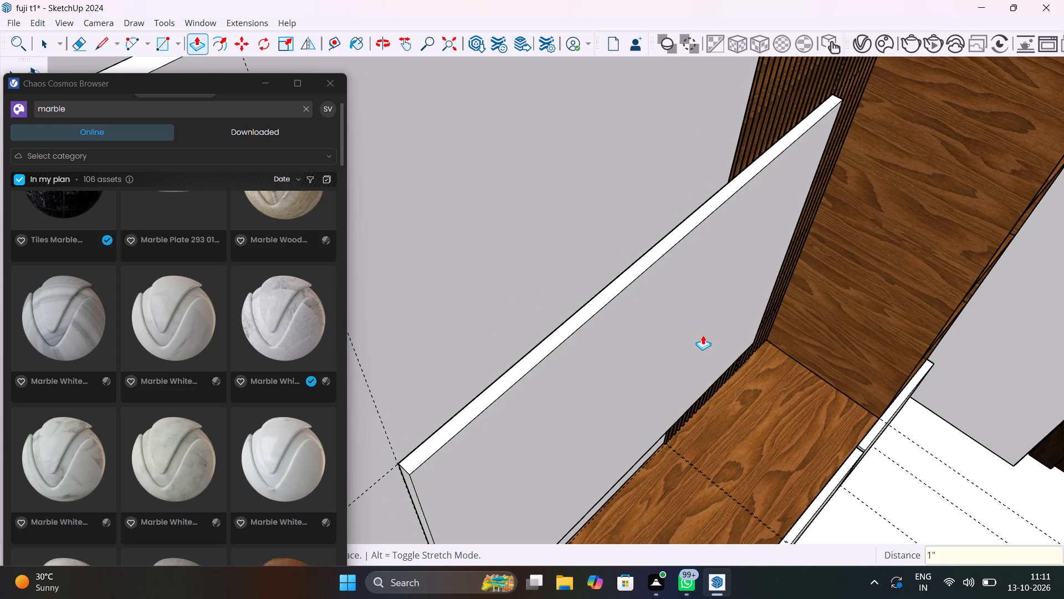
{"action": "key", "text": "space"}
Inspect the raised rectangular panel from above and from the front against the white and fluted back panels.
{"action": "scroll", "coordinate": [705, 308], "scroll_direction": "down", "scroll_amount": 11}
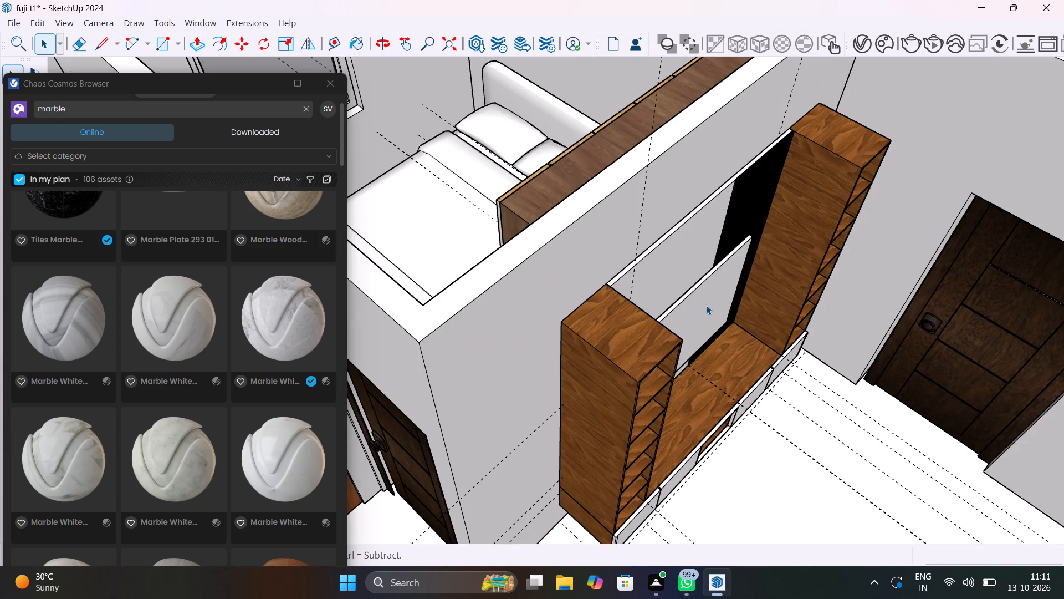
{"action": "middle_click_drag", "start_coordinate": [728, 300], "coordinate": [544, 161]}
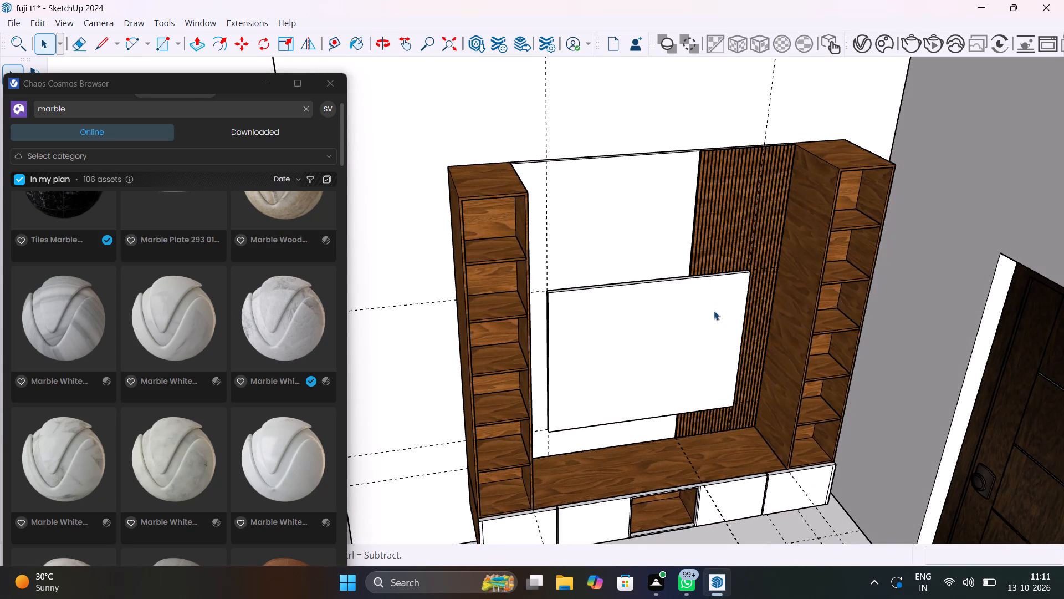
{"action": "scroll", "coordinate": [714, 311], "scroll_direction": "up", "scroll_amount": 5}
{"action": "scroll", "coordinate": [646, 316], "scroll_direction": "up", "scroll_amount": 1}
{"action": "middle_click_drag", "start_coordinate": [646, 316], "coordinate": [774, 499]}
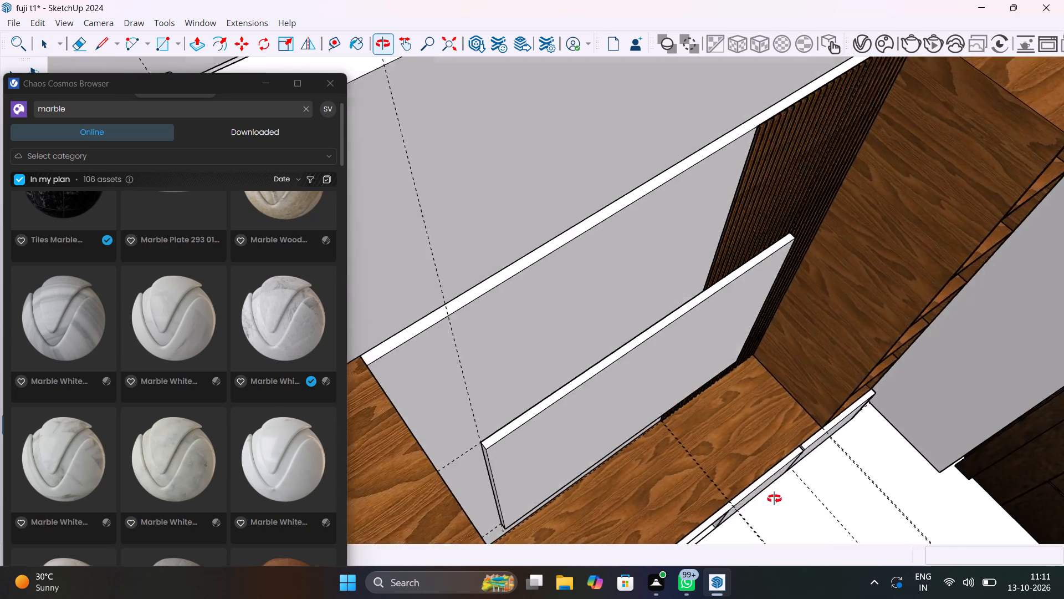
{"action": "middle_click_drag", "start_coordinate": [774, 499], "coordinate": [583, 317]}
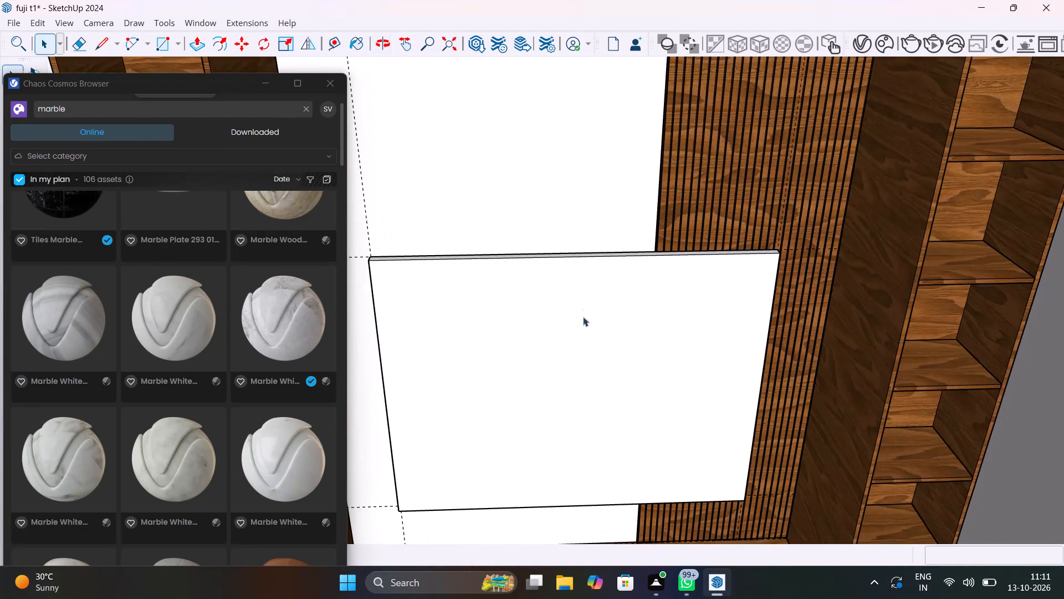
Delete all the guides in the model.
{"action": "scroll", "coordinate": [583, 317], "scroll_direction": "down", "scroll_amount": 6}
{"action": "middle_click_drag", "start_coordinate": [583, 317], "coordinate": [701, 162]}
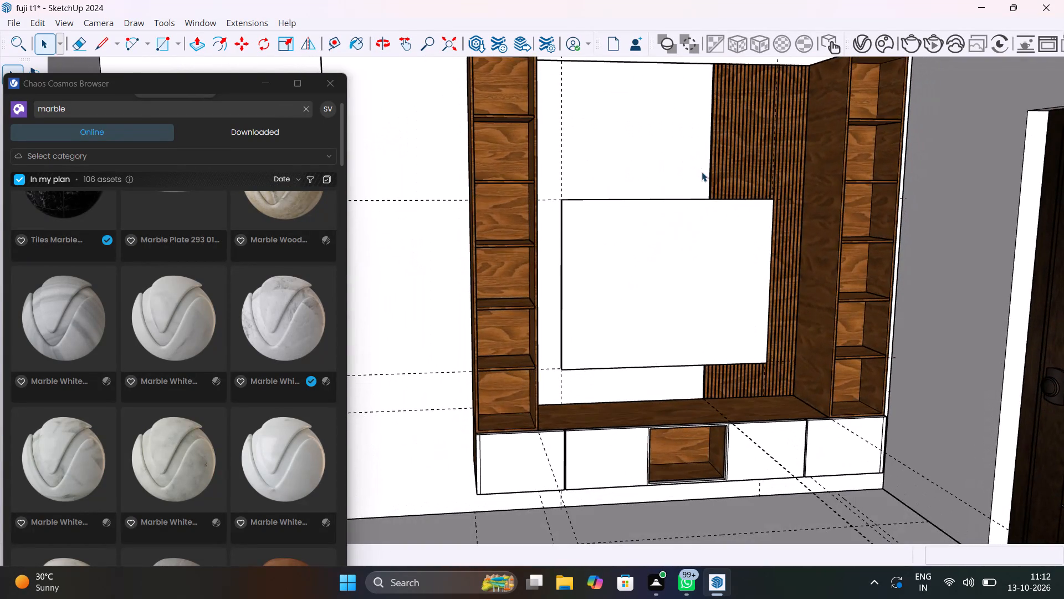
{"action": "scroll", "coordinate": [711, 307], "scroll_direction": "down", "scroll_amount": 4}
{"action": "middle_click_drag", "start_coordinate": [734, 322], "coordinate": [647, 310]}
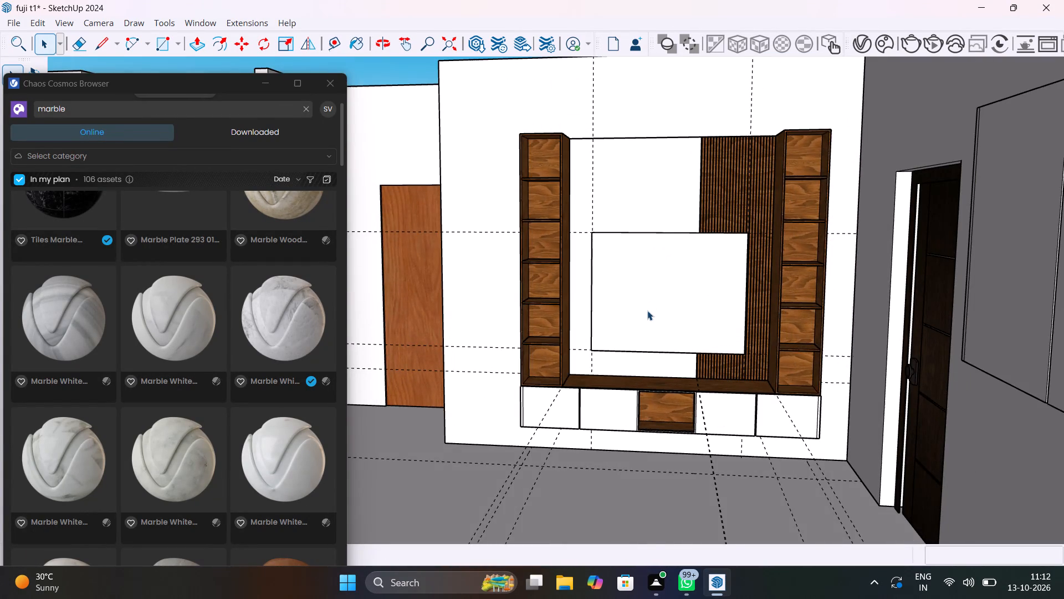
{"action": "scroll", "coordinate": [647, 311], "scroll_direction": "down", "scroll_amount": 6}
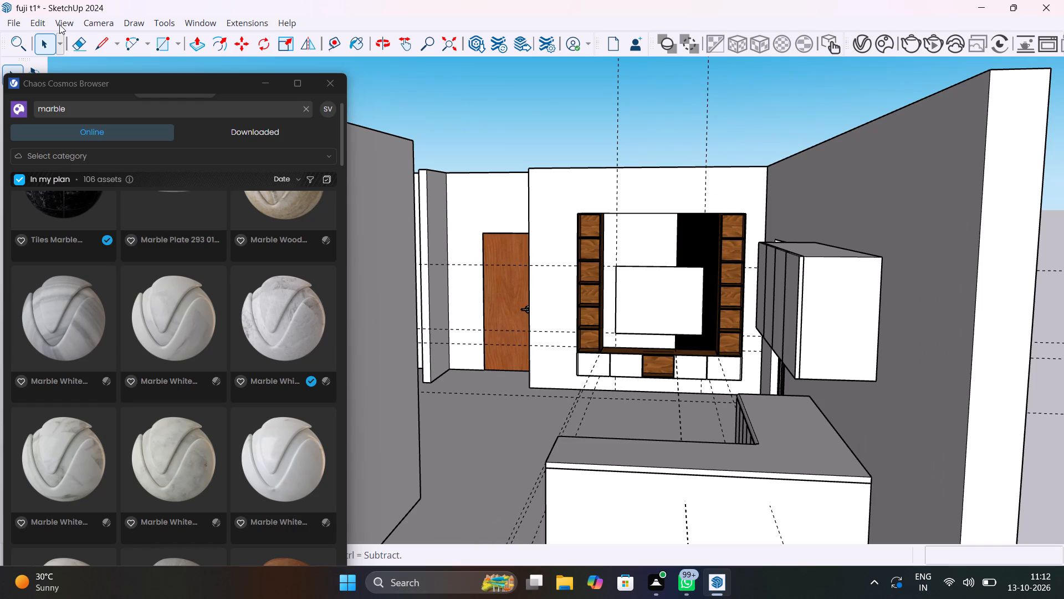
{"action": "left_click", "coordinate": [32, 25]}
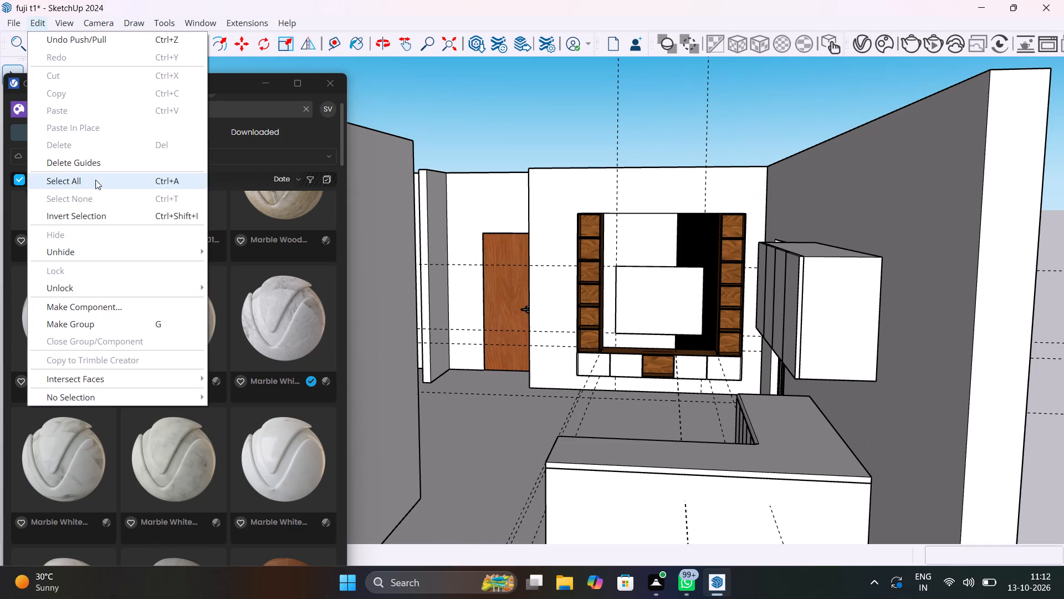
{"action": "left_click", "coordinate": [100, 165]}
Push/Pull the raised TV panel's side face on the fluted side outward about 3 11/16", widening the panel across the flutes.
{"action": "middle_click_drag", "start_coordinate": [569, 315], "coordinate": [635, 395]}
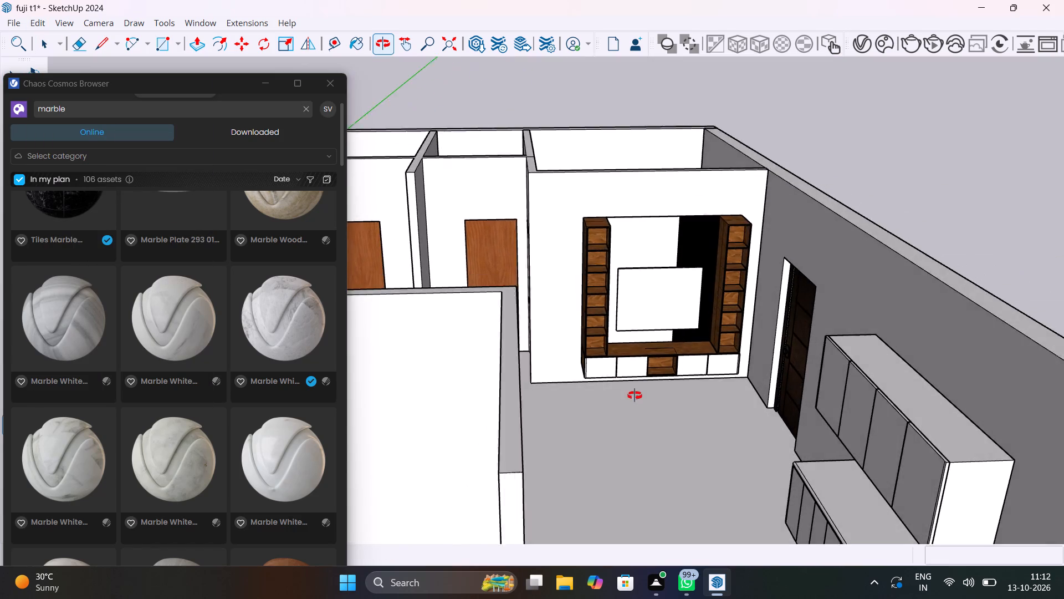
{"action": "middle_click_drag", "start_coordinate": [635, 395], "coordinate": [596, 342]}
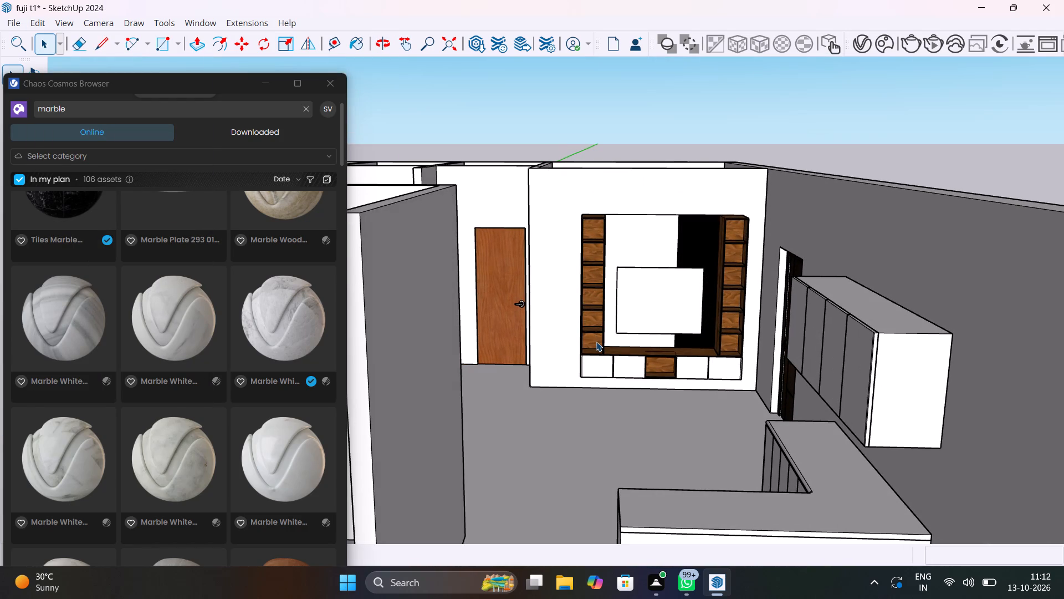
{"action": "middle_click_drag", "start_coordinate": [699, 345], "coordinate": [601, 329]}
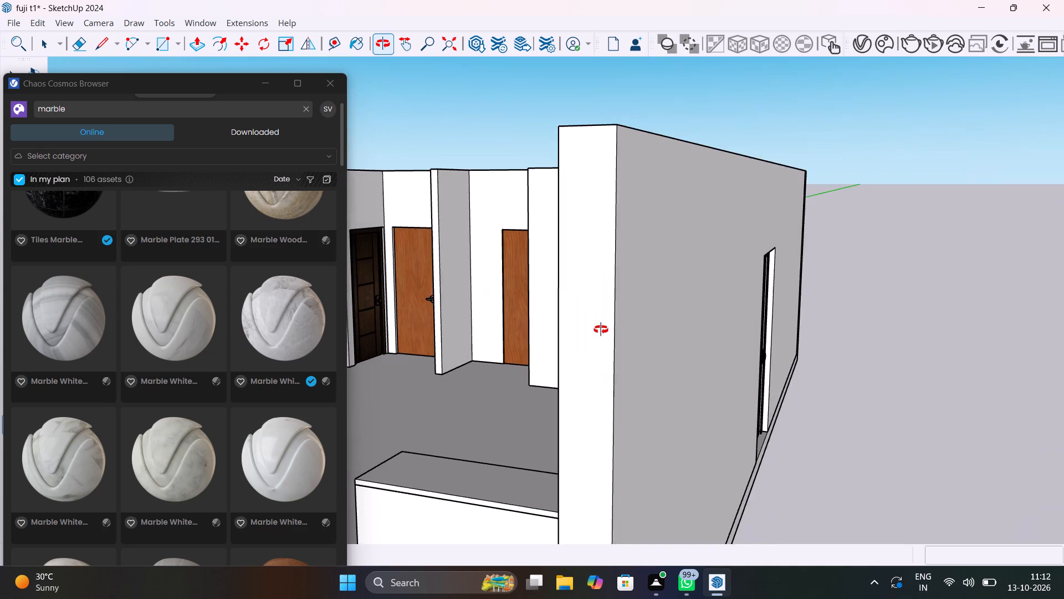
{"action": "middle_click_drag", "start_coordinate": [601, 329], "coordinate": [673, 363]}
{"action": "scroll", "coordinate": [695, 302], "scroll_direction": "up", "scroll_amount": 4}
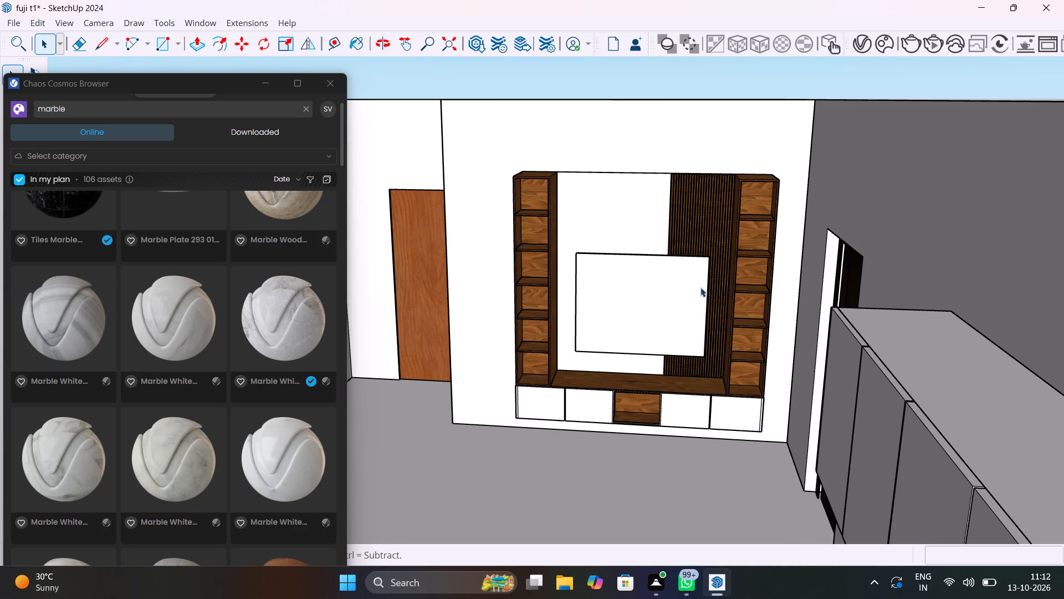
{"action": "scroll", "coordinate": [702, 285], "scroll_direction": "up", "scroll_amount": 11}
{"action": "left_click", "coordinate": [702, 285]}
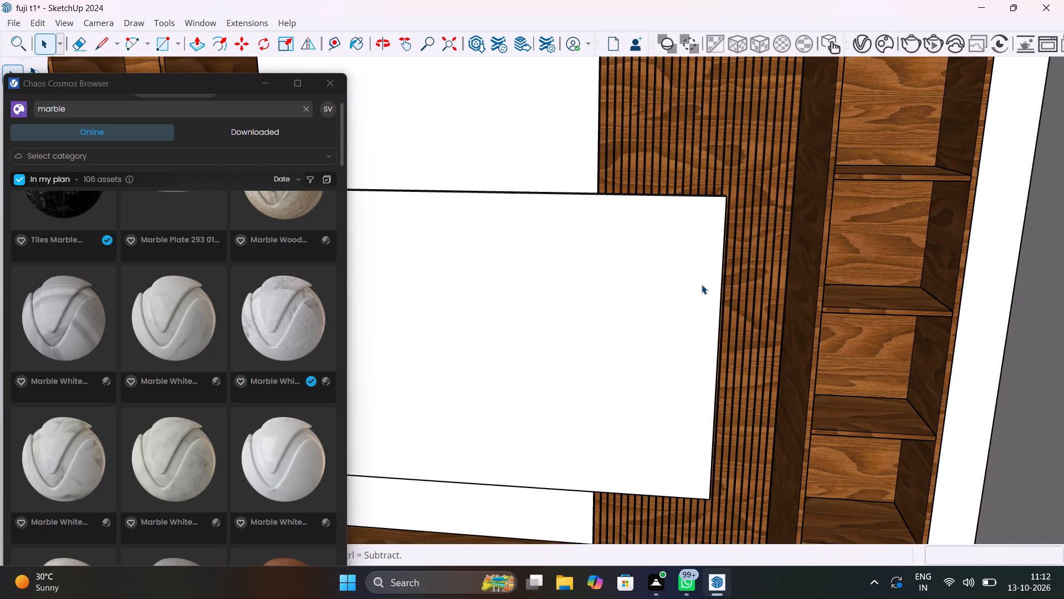
{"action": "triple_click", "coordinate": [702, 285]}
{"action": "scroll", "coordinate": [728, 269], "scroll_direction": "up", "scroll_amount": 2}
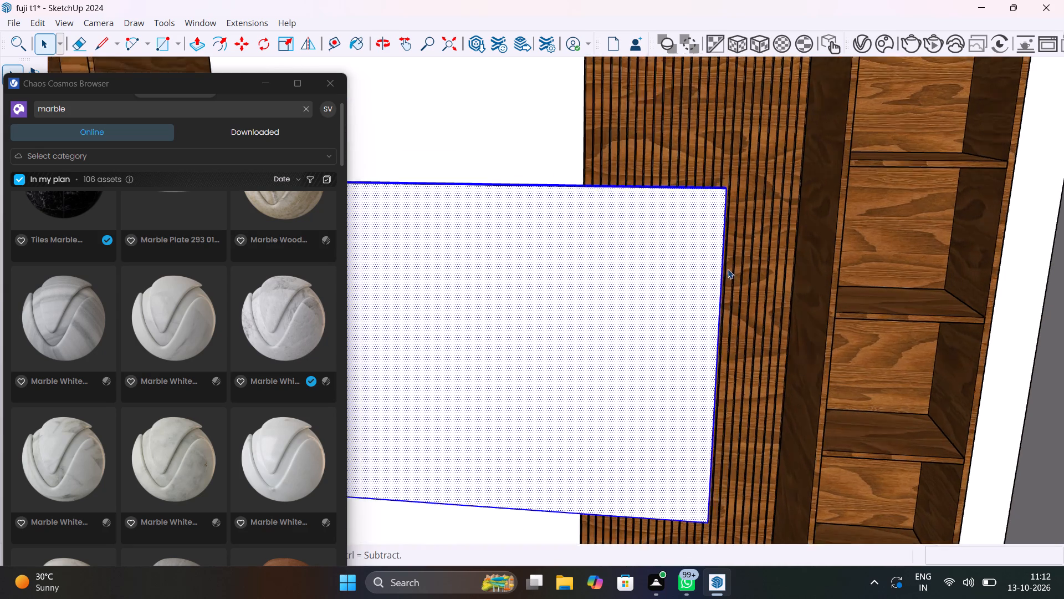
{"action": "scroll", "coordinate": [728, 269], "scroll_direction": "up", "scroll_amount": 9}
{"action": "middle_click_drag", "start_coordinate": [722, 282], "coordinate": [653, 317]}
{"action": "scroll", "coordinate": [620, 268], "scroll_direction": "up", "scroll_amount": 5}
{"action": "left_click", "coordinate": [603, 282]}
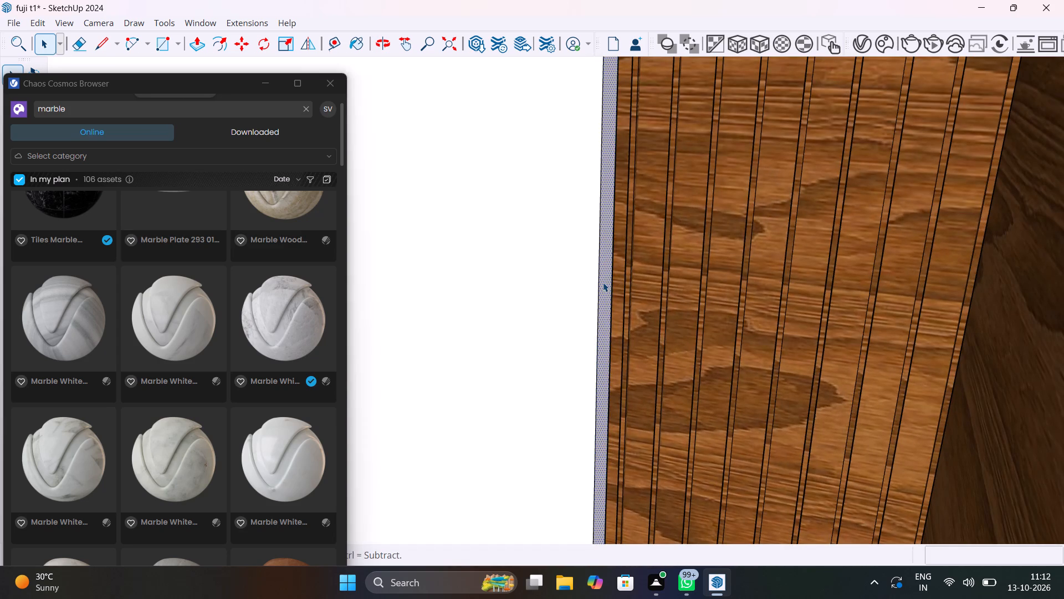
{"action": "key", "text": "p"}
{"action": "left_click", "coordinate": [603, 282]}
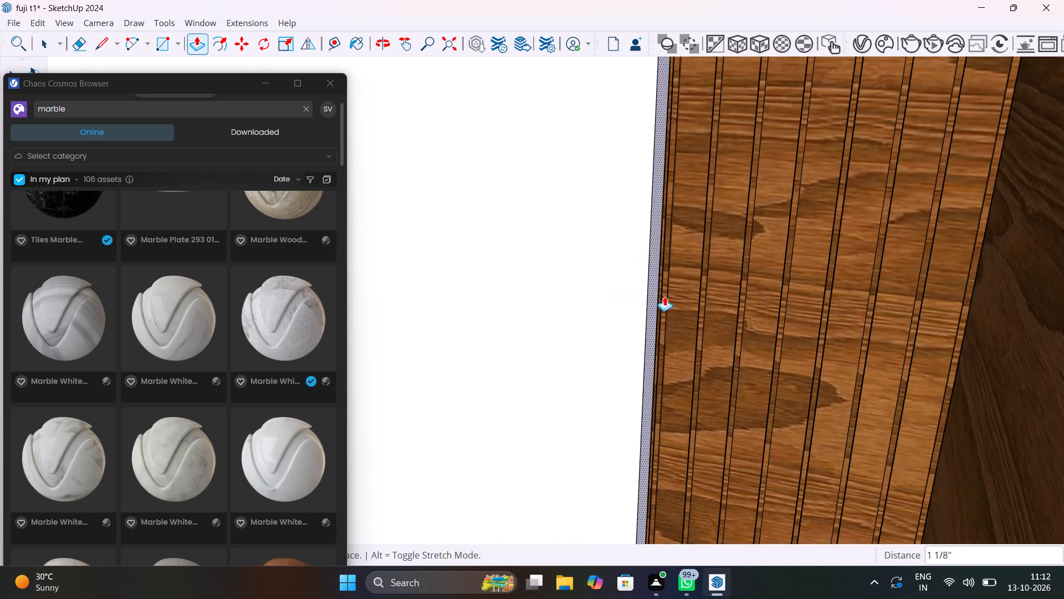
{"action": "left_click", "coordinate": [781, 313]}
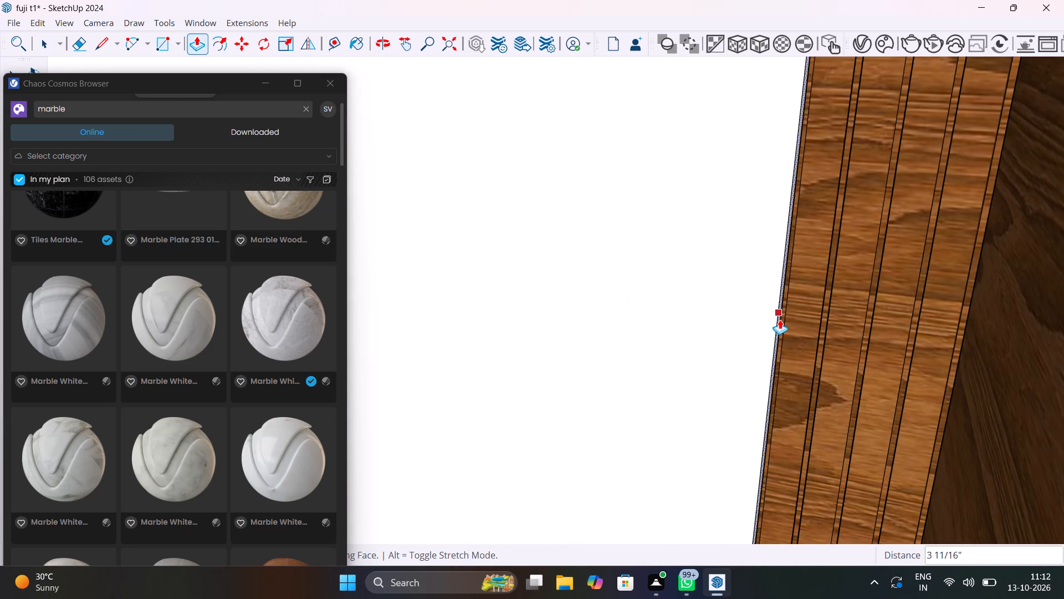
Inspect the widened TV panel within the wall unit from the front, from above and at an angle.
{"action": "scroll", "coordinate": [780, 319], "scroll_direction": "down", "scroll_amount": 18}
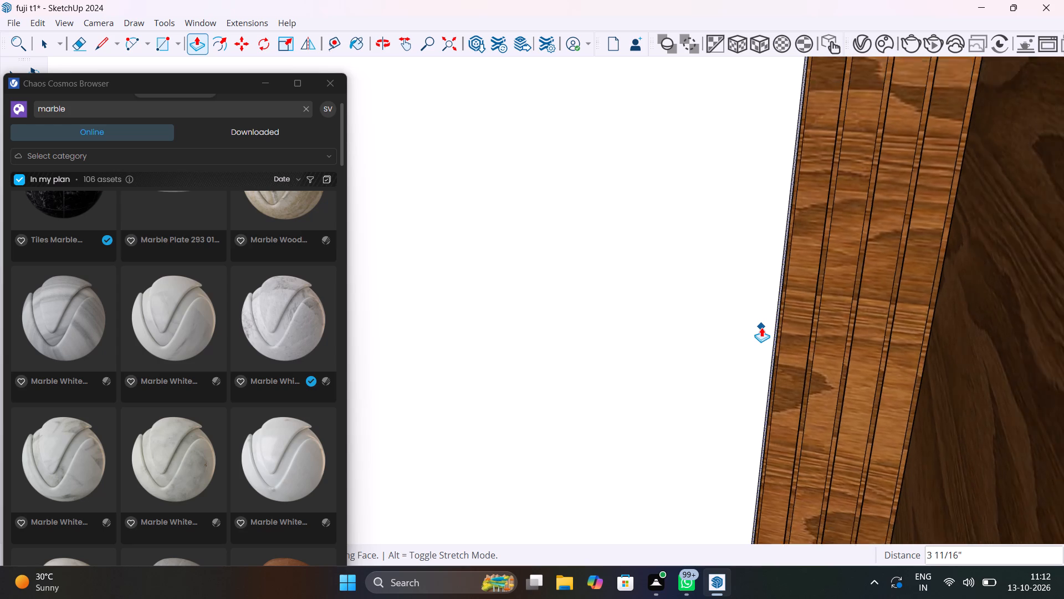
{"action": "scroll", "coordinate": [761, 327], "scroll_direction": "down", "scroll_amount": 20}
{"action": "scroll", "coordinate": [761, 327], "scroll_direction": "down", "scroll_amount": 5}
{"action": "middle_click_drag", "start_coordinate": [755, 334], "coordinate": [858, 280]}
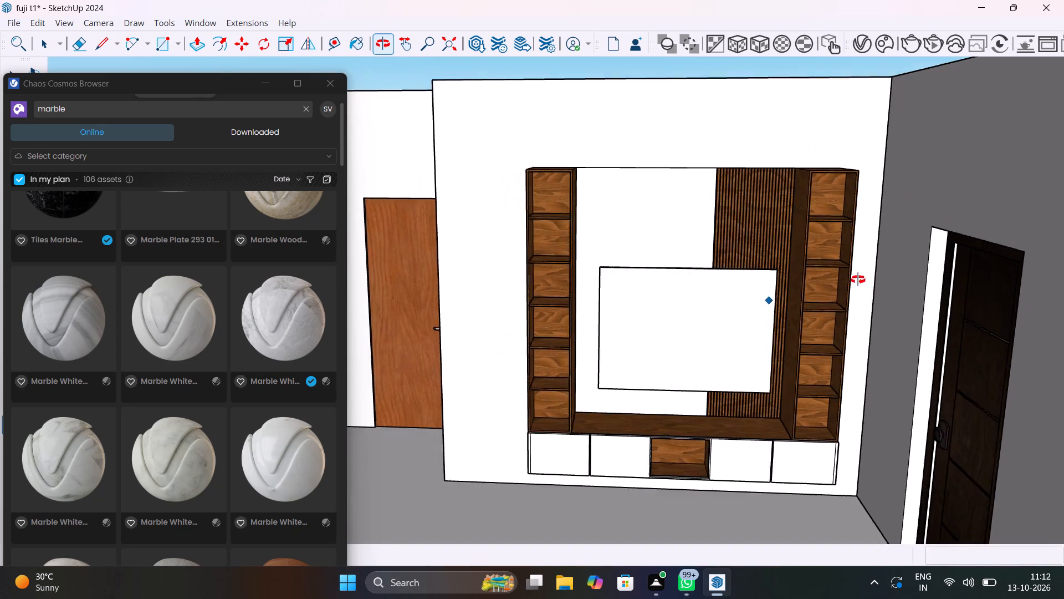
{"action": "middle_click_drag", "start_coordinate": [858, 280], "coordinate": [872, 275]}
{"action": "scroll", "coordinate": [698, 286], "scroll_direction": "up", "scroll_amount": 6}
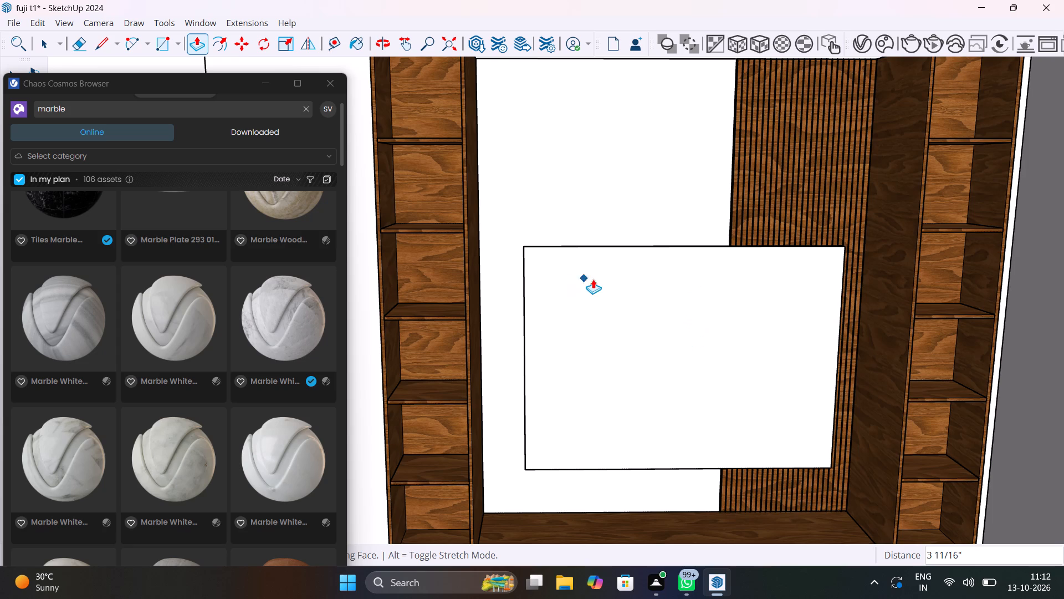
{"action": "middle_click_drag", "start_coordinate": [594, 278], "coordinate": [635, 254]}
{"action": "scroll", "coordinate": [643, 283], "scroll_direction": "down", "scroll_amount": 4}
{"action": "middle_click_drag", "start_coordinate": [662, 278], "coordinate": [638, 287]}
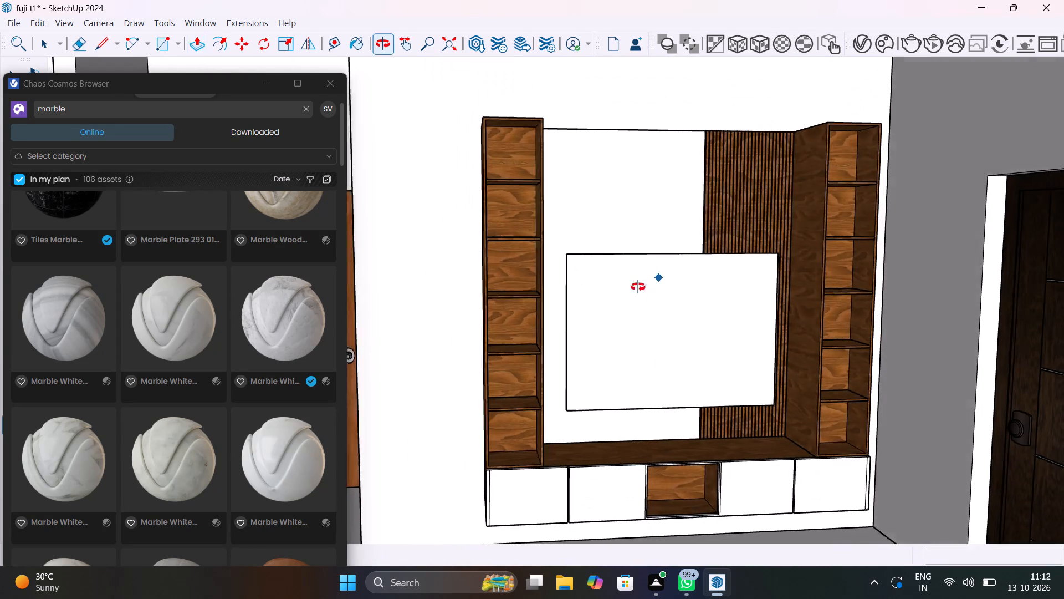
{"action": "middle_click_drag", "start_coordinate": [638, 287], "coordinate": [606, 323]}
{"action": "scroll", "coordinate": [612, 303], "scroll_direction": "down", "scroll_amount": 1}
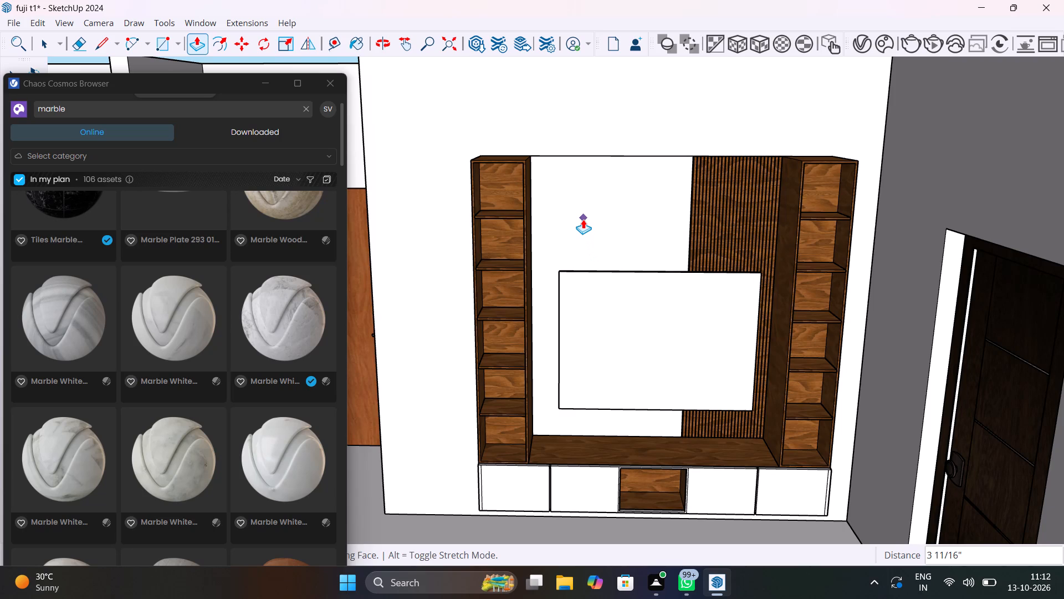
{"action": "scroll", "coordinate": [568, 221], "scroll_direction": "up", "scroll_amount": 5}
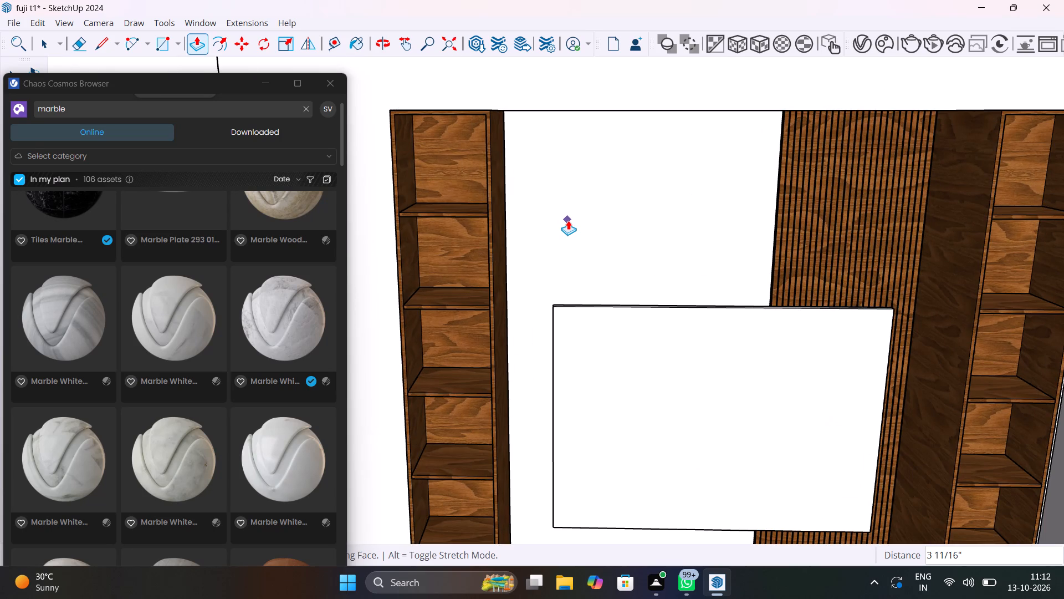
{"action": "middle_click_drag", "start_coordinate": [602, 267], "coordinate": [649, 282]}
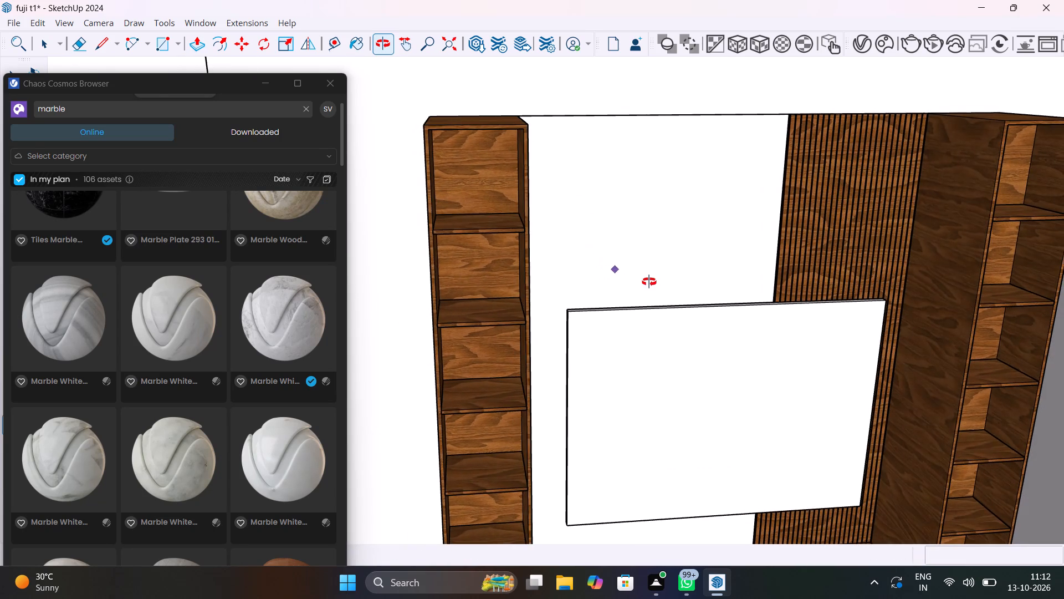
{"action": "middle_click_drag", "start_coordinate": [649, 282], "coordinate": [572, 253]}
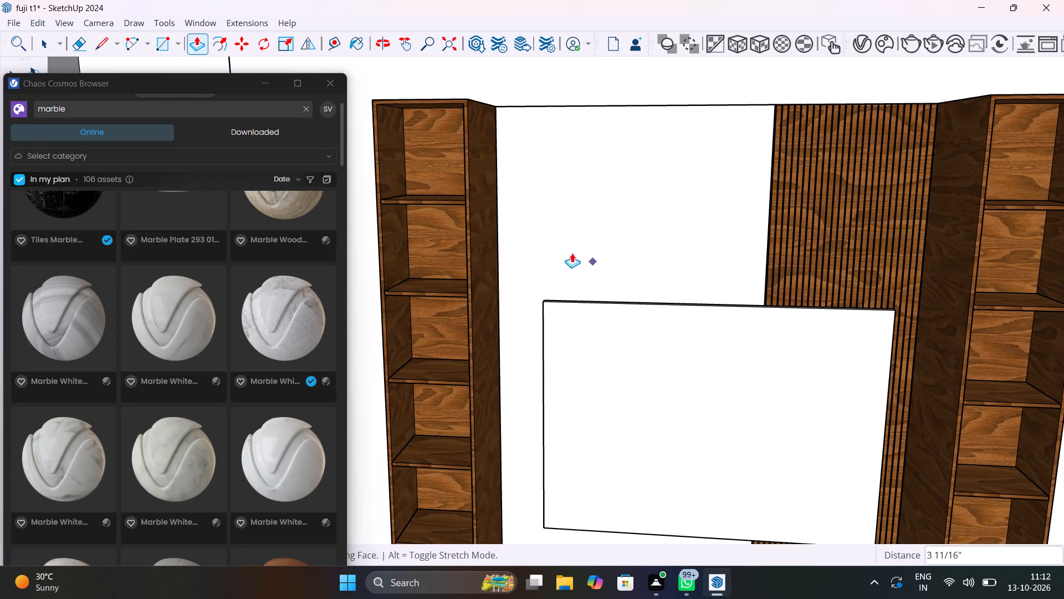
Place a horizontal guide about 1' 1 1/8" below the top edge of the white back panel.
{"action": "key", "text": "space"}
{"action": "key", "text": "t"}
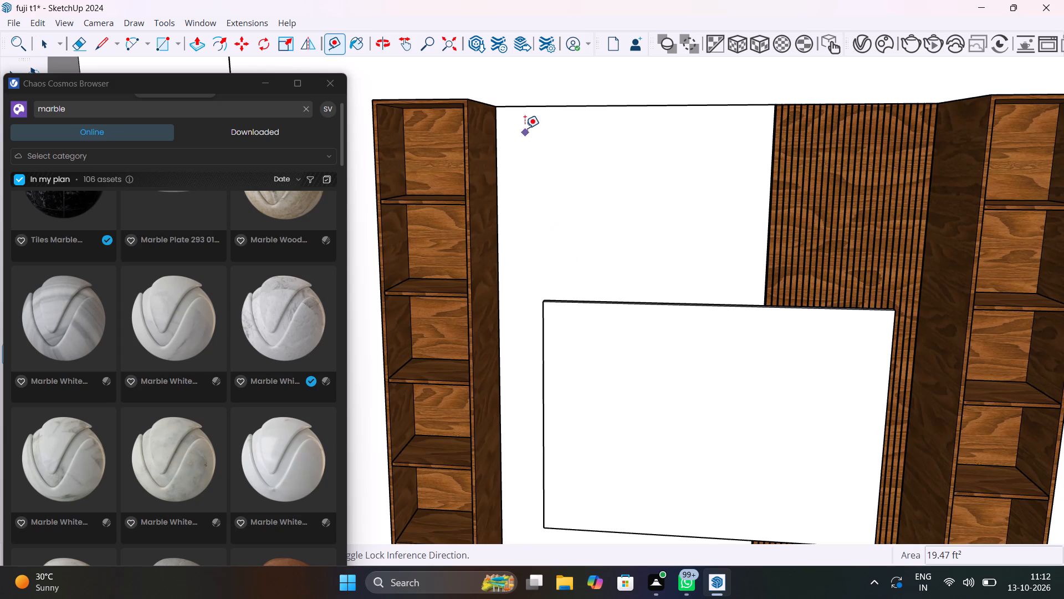
{"action": "left_click", "coordinate": [531, 106]}
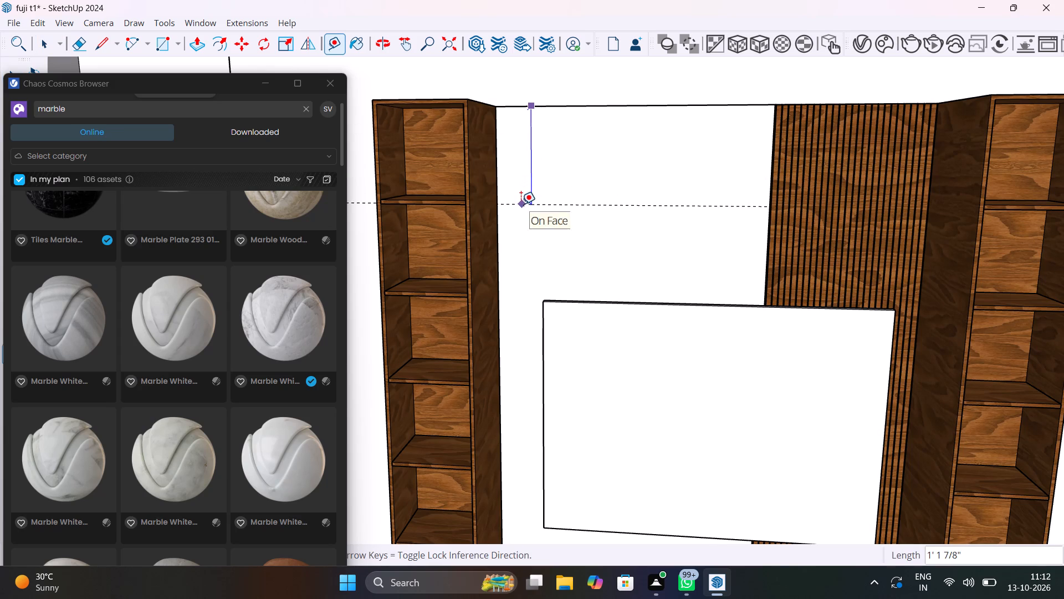
{"action": "left_click", "coordinate": [505, 200]}
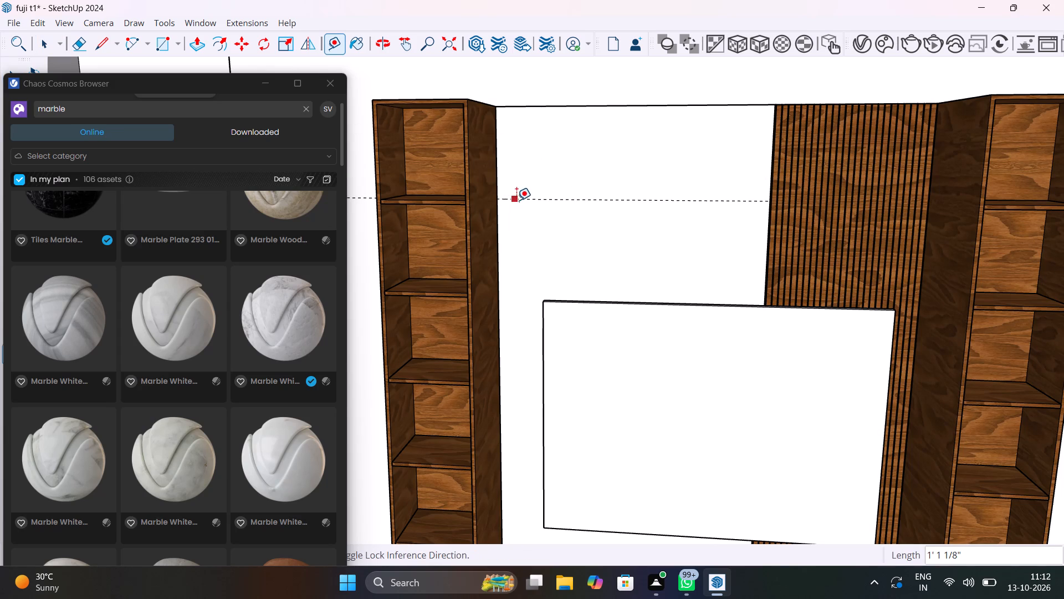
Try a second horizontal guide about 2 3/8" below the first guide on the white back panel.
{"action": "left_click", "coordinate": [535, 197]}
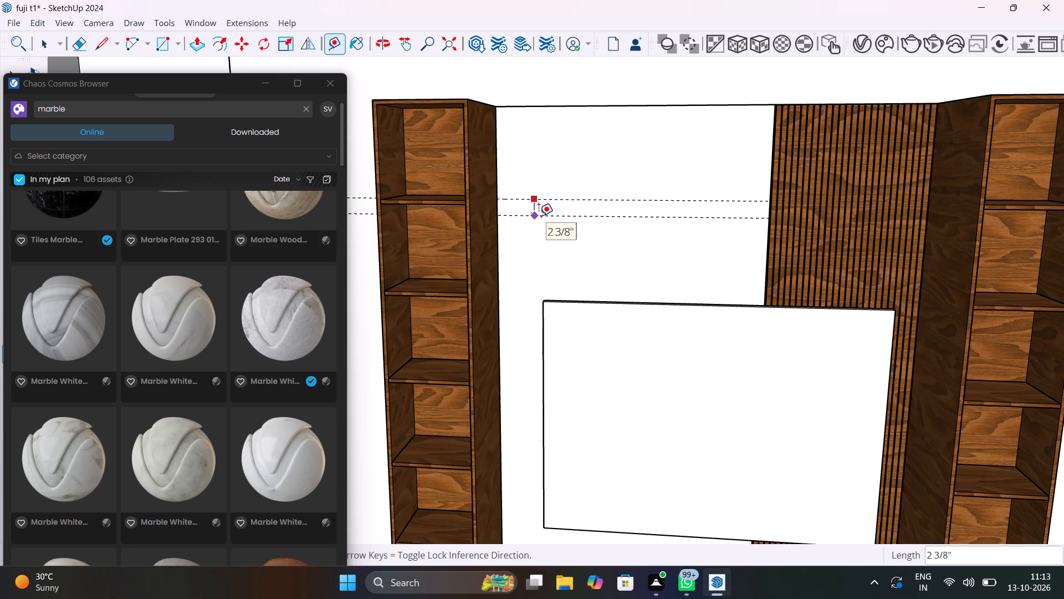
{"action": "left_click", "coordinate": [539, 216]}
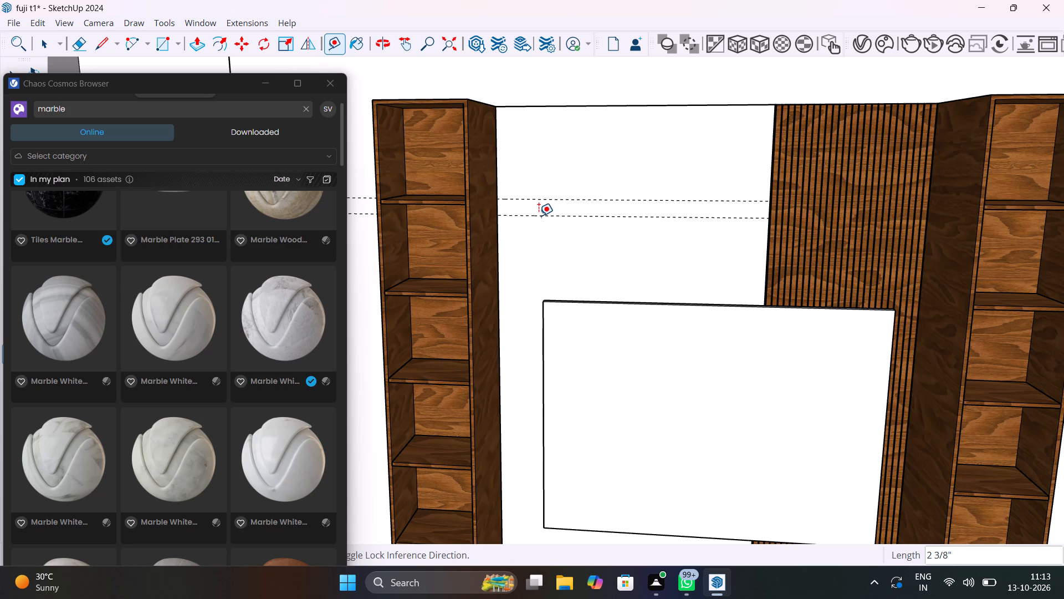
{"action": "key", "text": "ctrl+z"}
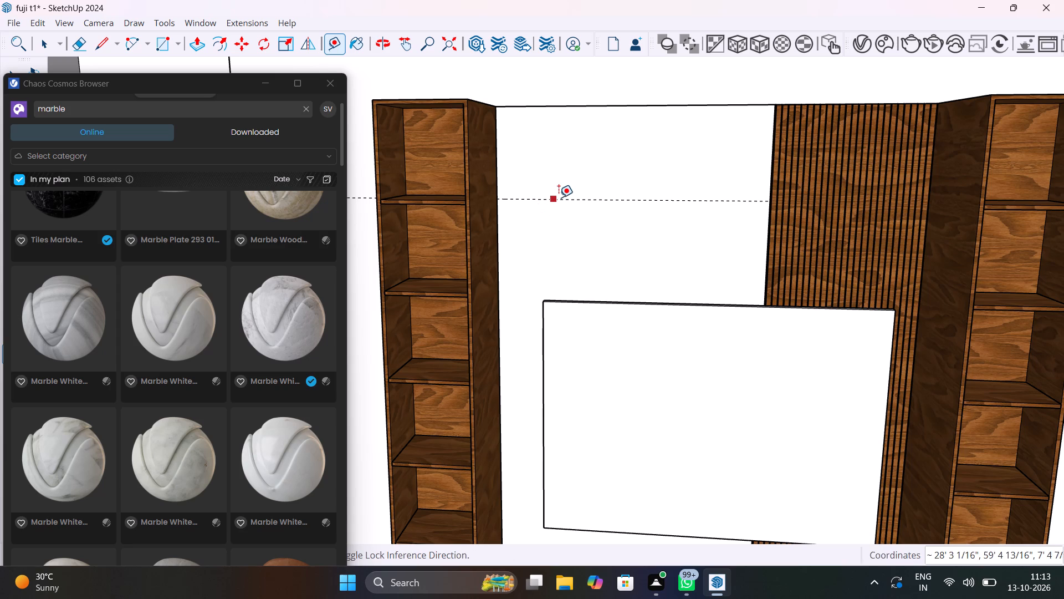
Place a second horizontal guide 1" below the first guide on the white back panel.
{"action": "left_click", "coordinate": [559, 196]}
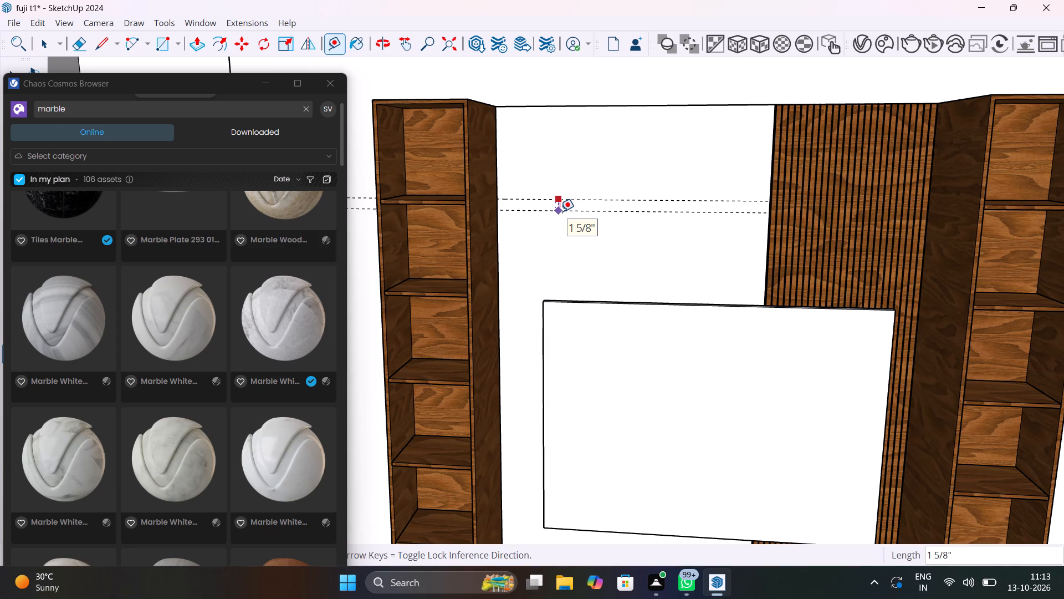
{"action": "type", "text": "1\""}
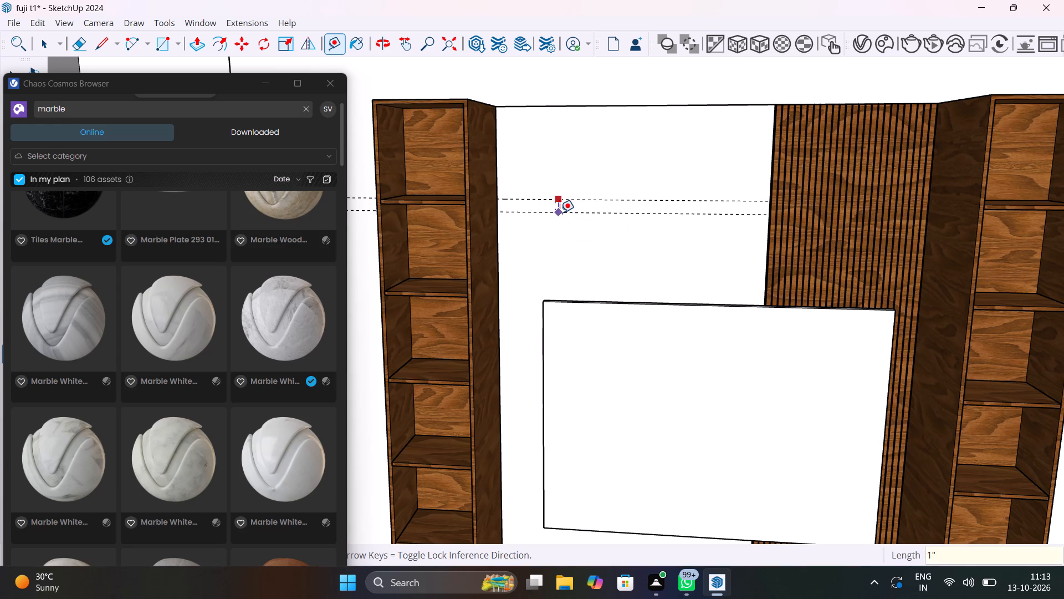
{"action": "key", "text": "Return"}
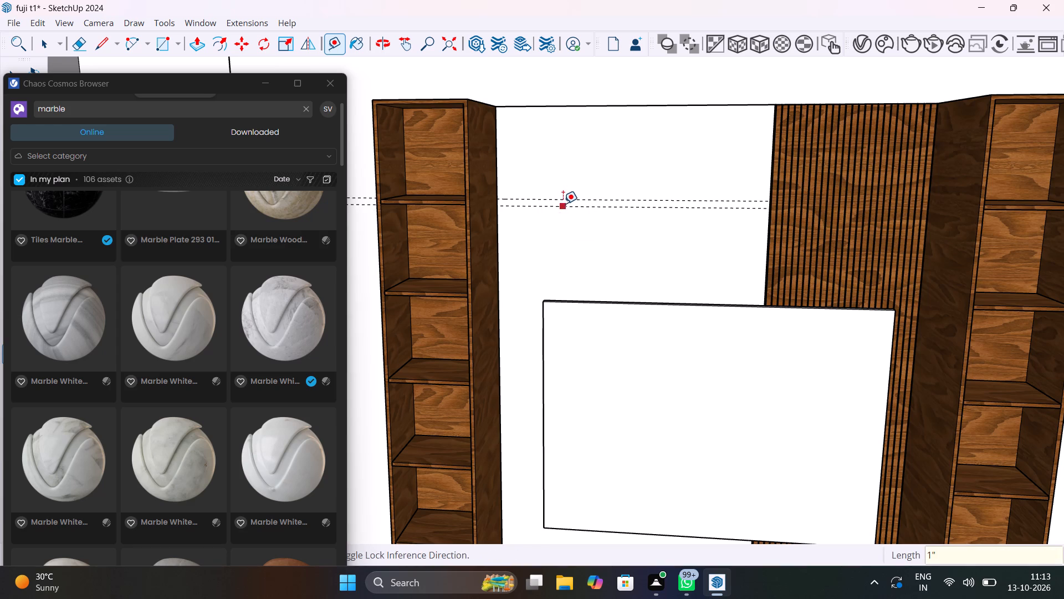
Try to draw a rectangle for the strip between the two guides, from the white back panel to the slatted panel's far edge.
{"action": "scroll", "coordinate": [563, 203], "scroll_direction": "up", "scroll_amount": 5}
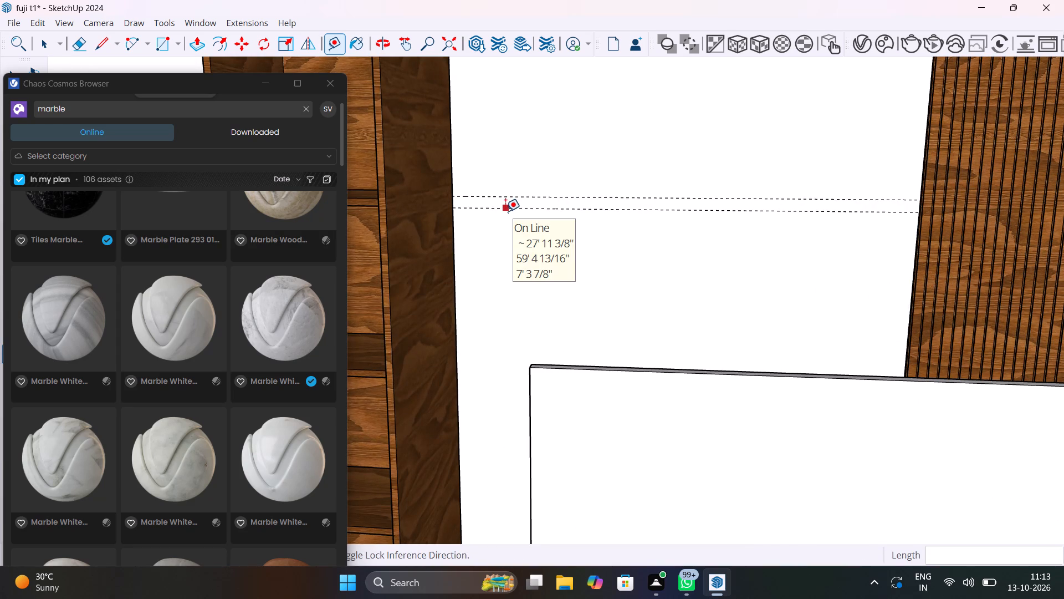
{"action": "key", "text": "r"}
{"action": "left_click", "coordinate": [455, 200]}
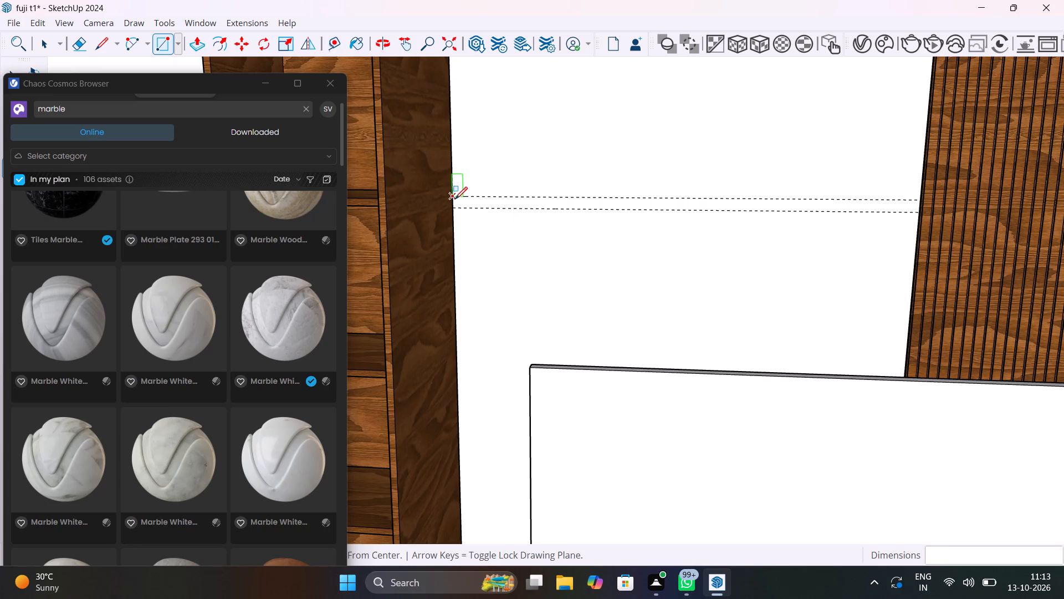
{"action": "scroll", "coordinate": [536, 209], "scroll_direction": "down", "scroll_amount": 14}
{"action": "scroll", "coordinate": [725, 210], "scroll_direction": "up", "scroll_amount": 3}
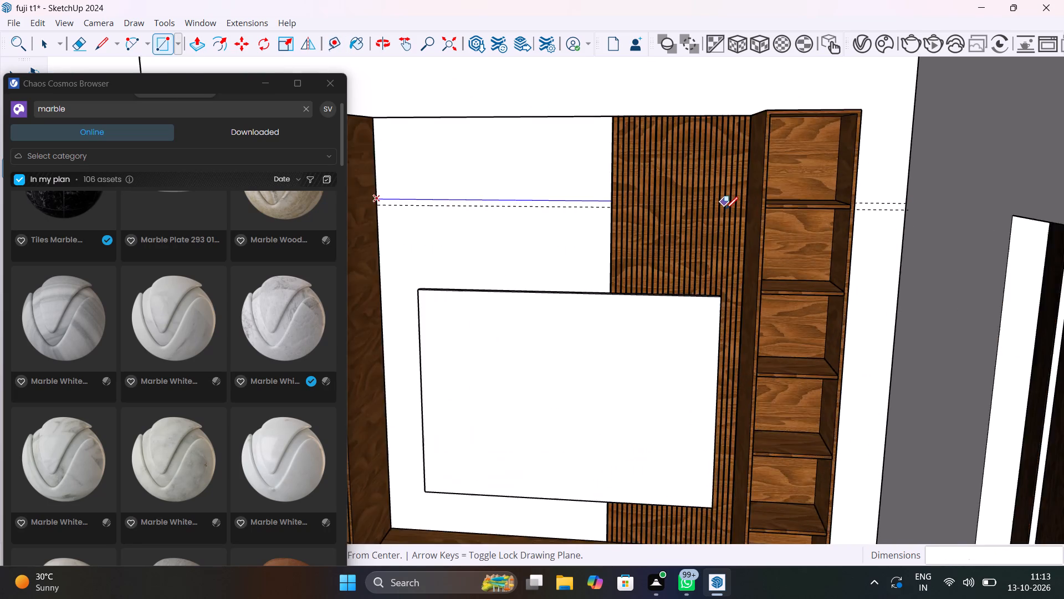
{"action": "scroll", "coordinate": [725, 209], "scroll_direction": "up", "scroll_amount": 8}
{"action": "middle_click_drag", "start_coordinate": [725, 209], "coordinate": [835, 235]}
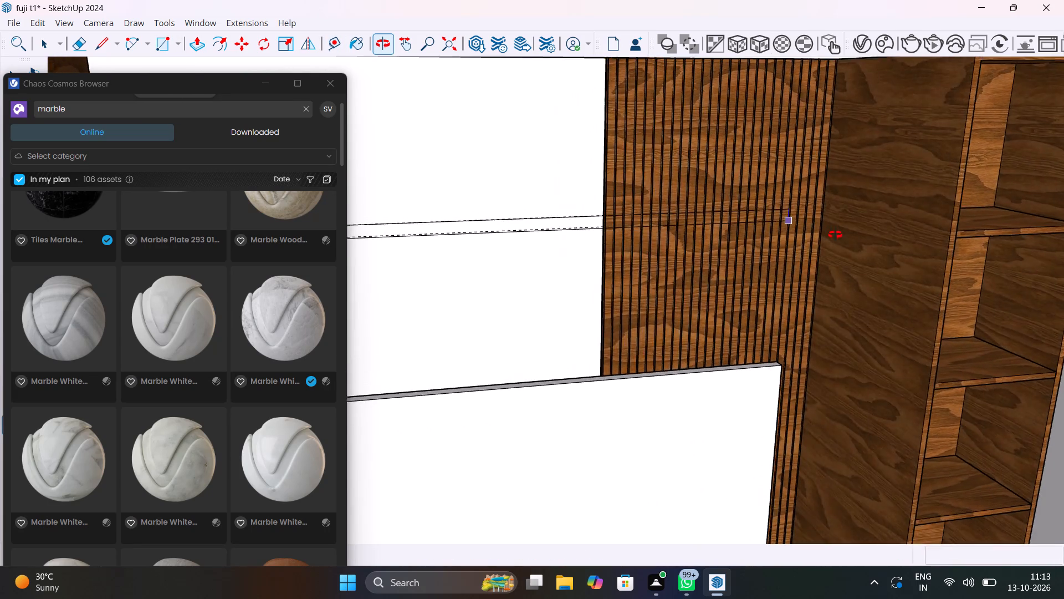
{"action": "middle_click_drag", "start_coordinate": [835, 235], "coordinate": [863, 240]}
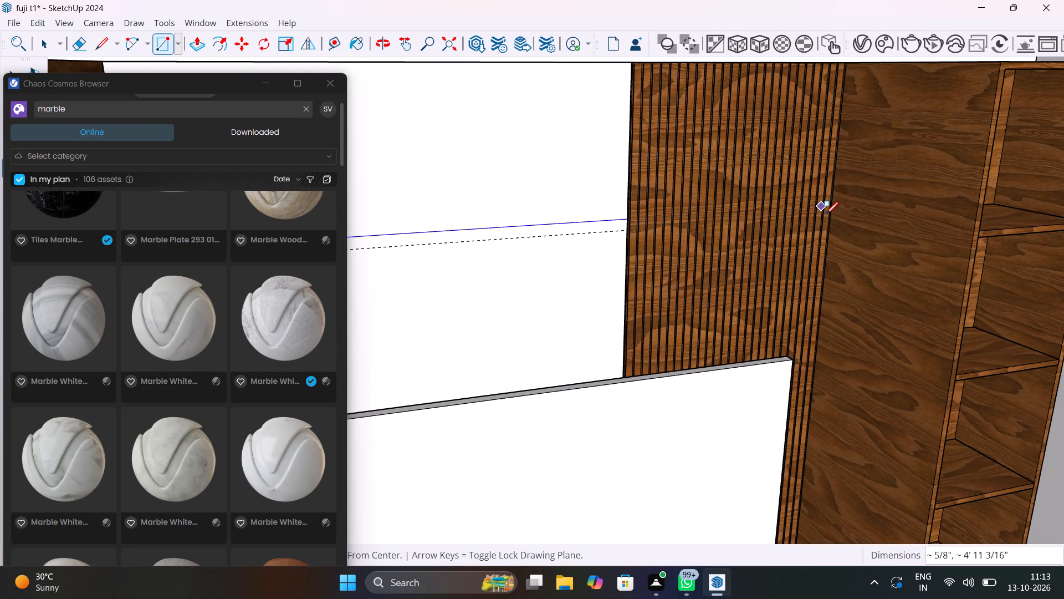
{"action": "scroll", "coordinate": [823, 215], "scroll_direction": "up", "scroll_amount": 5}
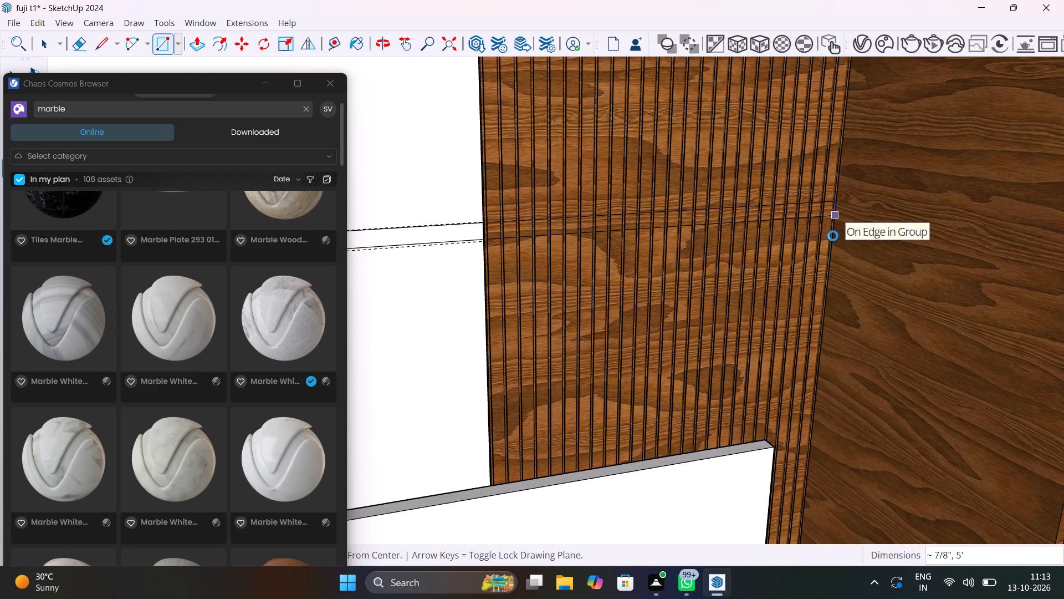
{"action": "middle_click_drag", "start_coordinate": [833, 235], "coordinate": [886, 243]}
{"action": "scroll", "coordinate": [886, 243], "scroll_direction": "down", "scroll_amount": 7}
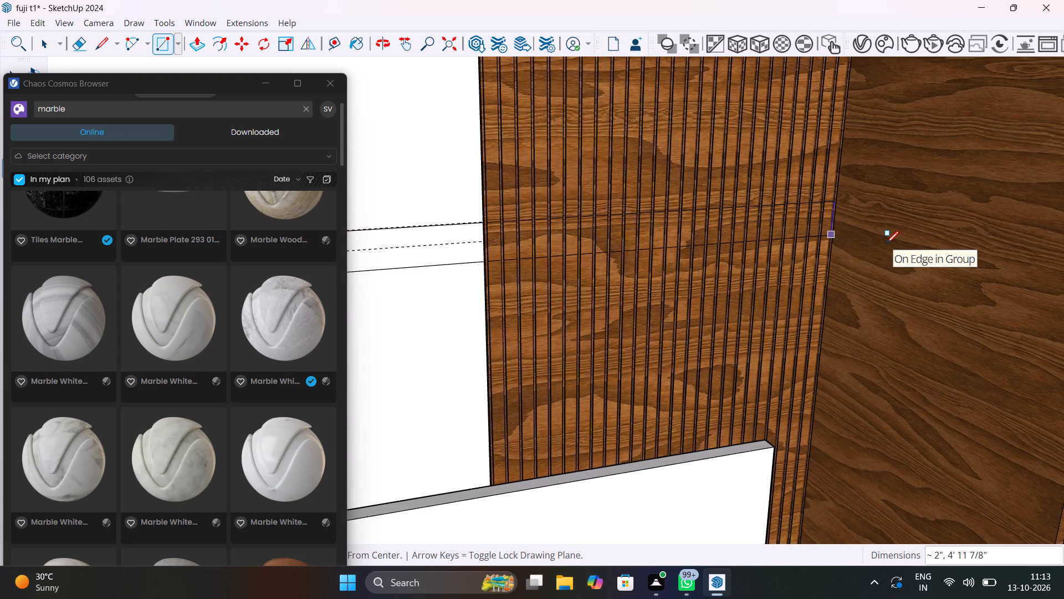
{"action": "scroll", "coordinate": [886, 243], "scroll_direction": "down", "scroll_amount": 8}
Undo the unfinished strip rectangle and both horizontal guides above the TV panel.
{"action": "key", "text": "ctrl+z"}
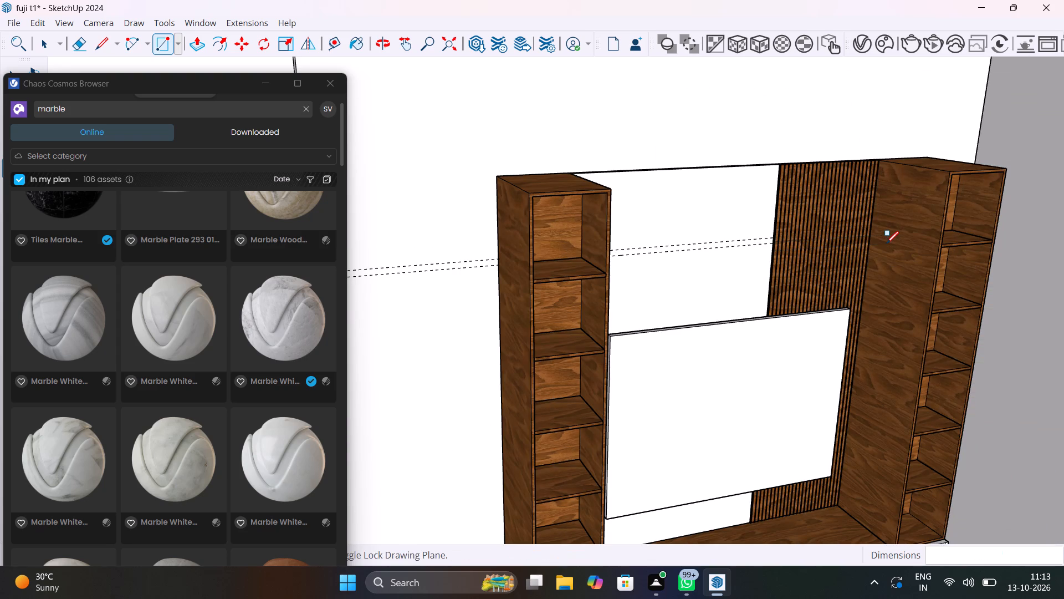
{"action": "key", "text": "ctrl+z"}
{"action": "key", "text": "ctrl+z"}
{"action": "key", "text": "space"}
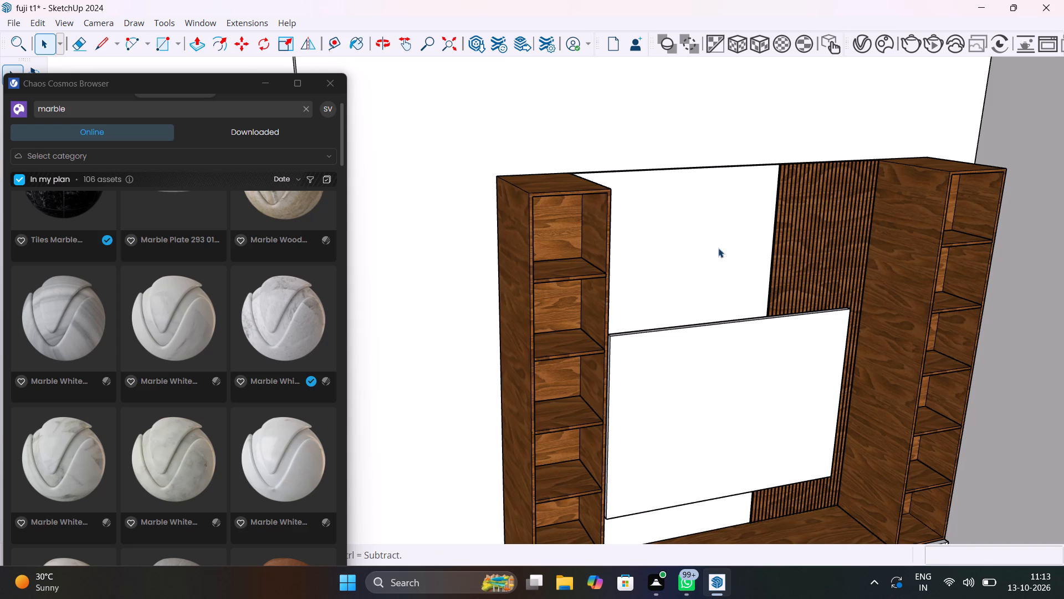
Place a horizontal guide about 1' 2 13/16" below the top edge of the back panels.
{"action": "middle_click_drag", "start_coordinate": [718, 246], "coordinate": [572, 237]}
{"action": "key", "text": "t"}
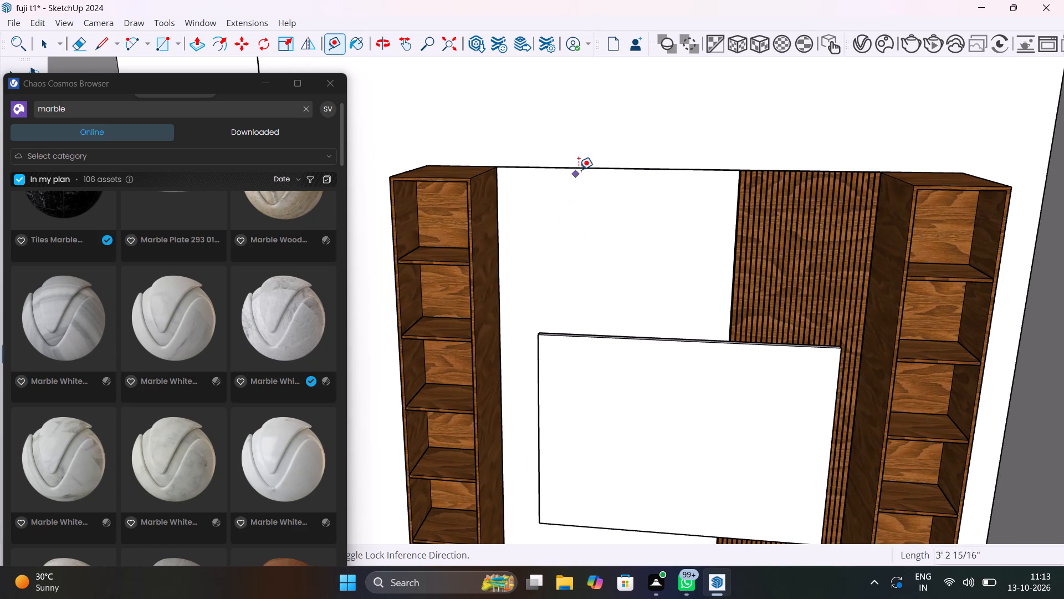
{"action": "left_click", "coordinate": [579, 169]}
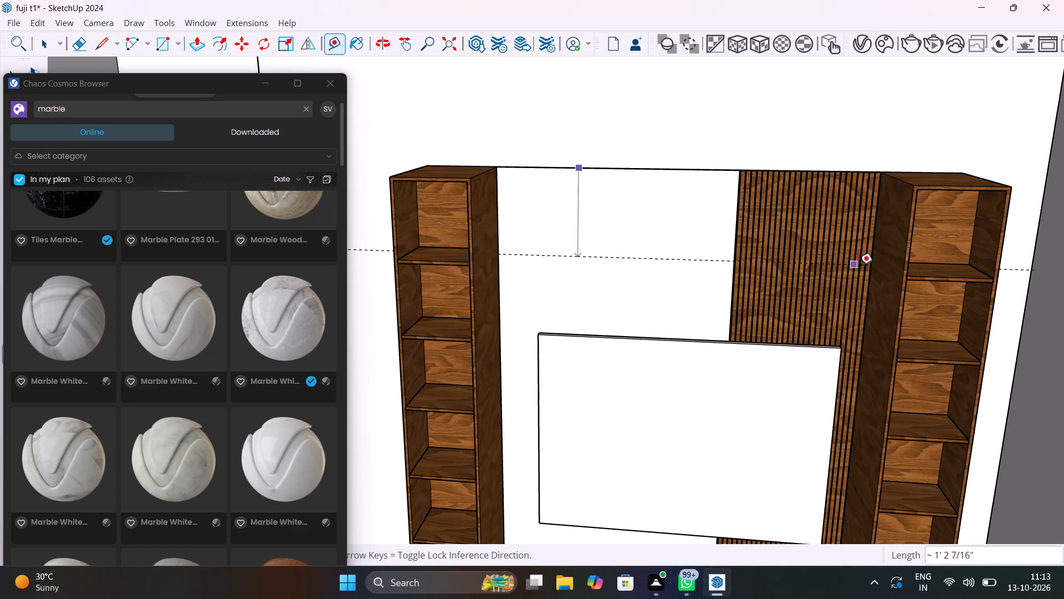
{"action": "left_click", "coordinate": [873, 268]}
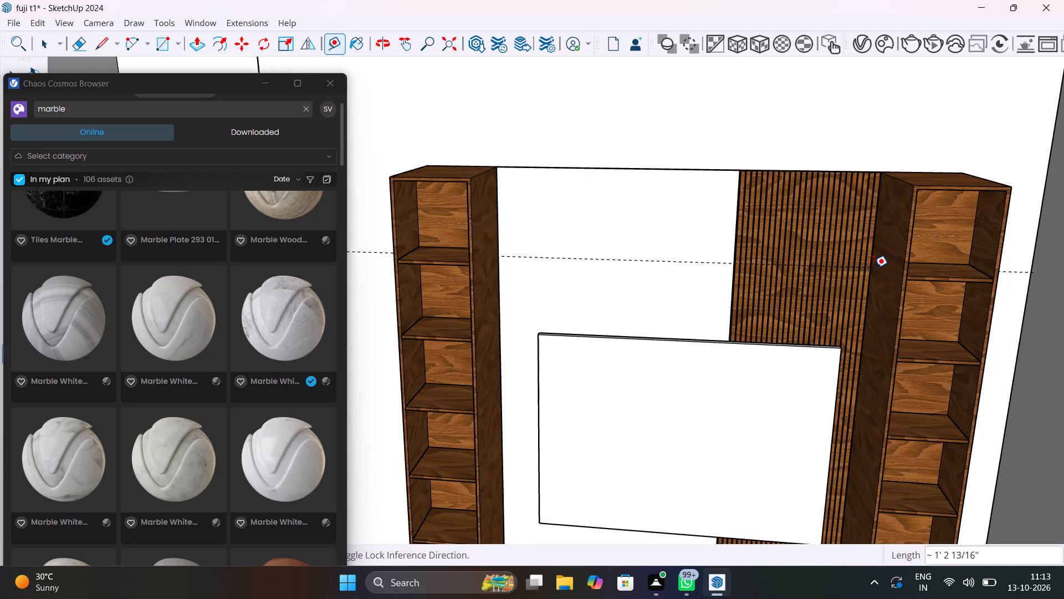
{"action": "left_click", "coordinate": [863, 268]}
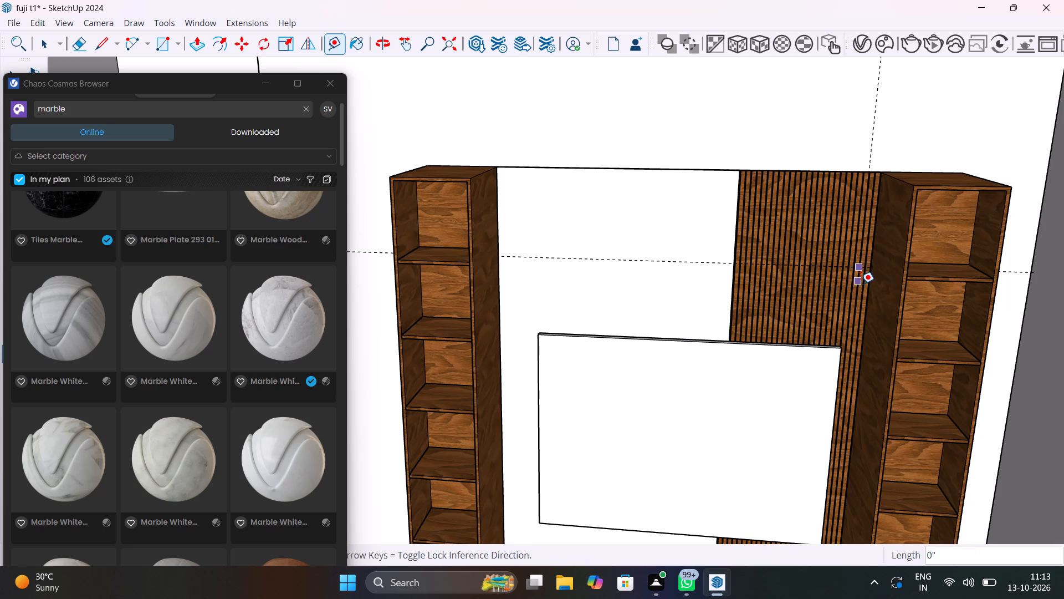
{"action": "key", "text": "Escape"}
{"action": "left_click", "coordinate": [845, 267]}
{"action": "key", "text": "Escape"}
Place a second horizontal guide 1" below the first guide across the slatted panel.
{"action": "scroll", "coordinate": [862, 272], "scroll_direction": "up", "scroll_amount": 11}
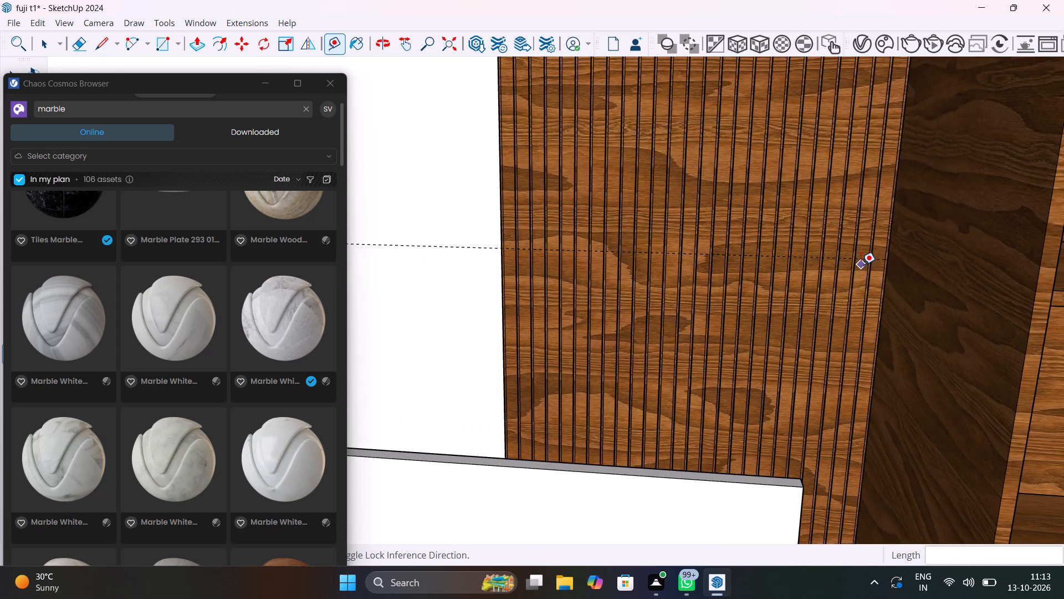
{"action": "left_click", "coordinate": [862, 260]}
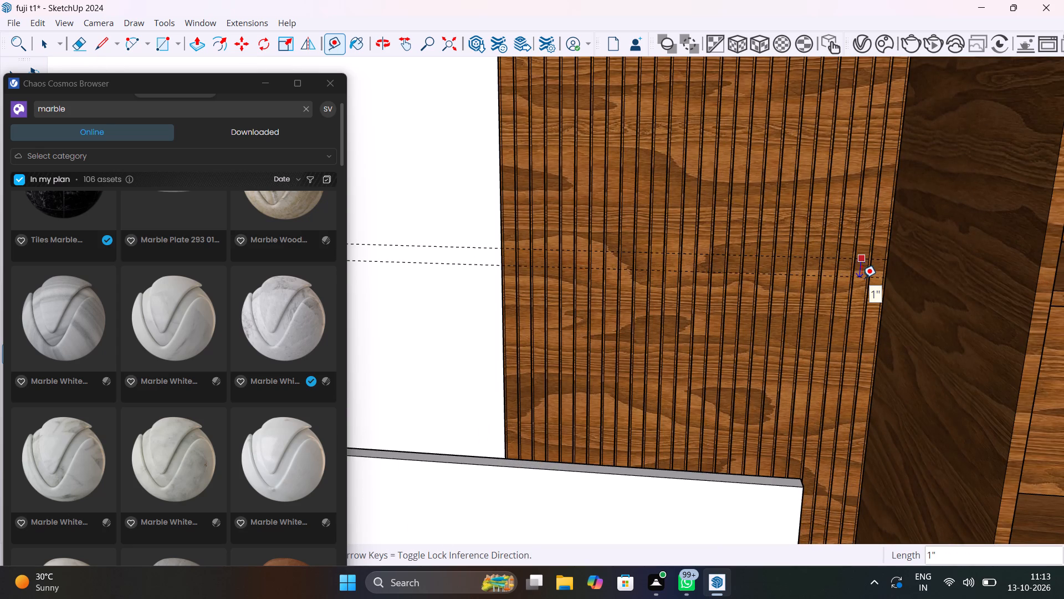
{"action": "type", "text": "1\""}
{"action": "key", "text": "Return"}
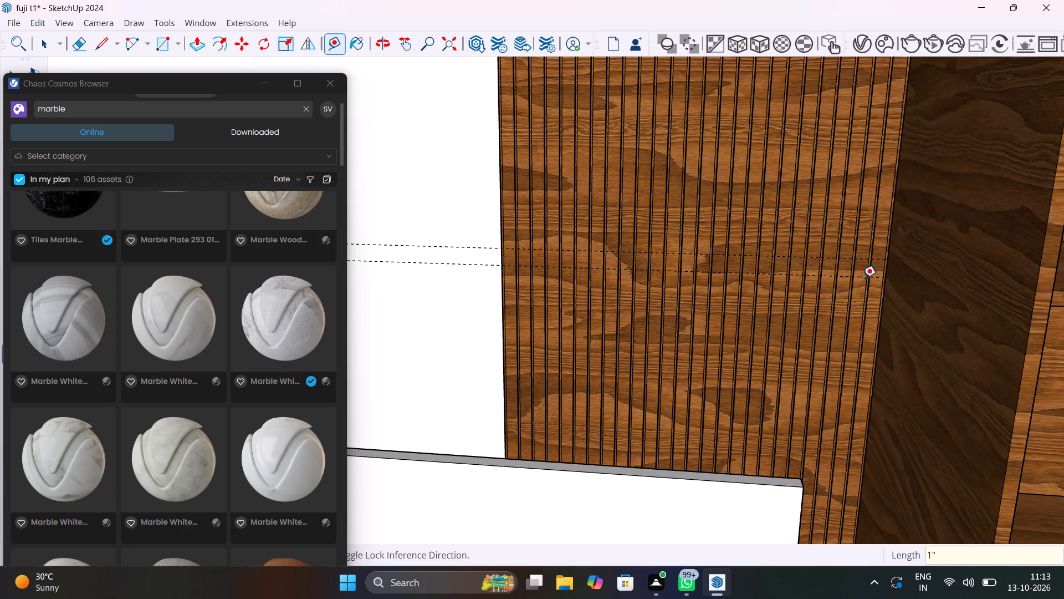
{"action": "key", "text": "space"}
Draw a rectangle about 4' 11 13/16" by 1" between the two guides, spanning both back panels from one shelf tower to the other.
{"action": "type", "text": "r"}
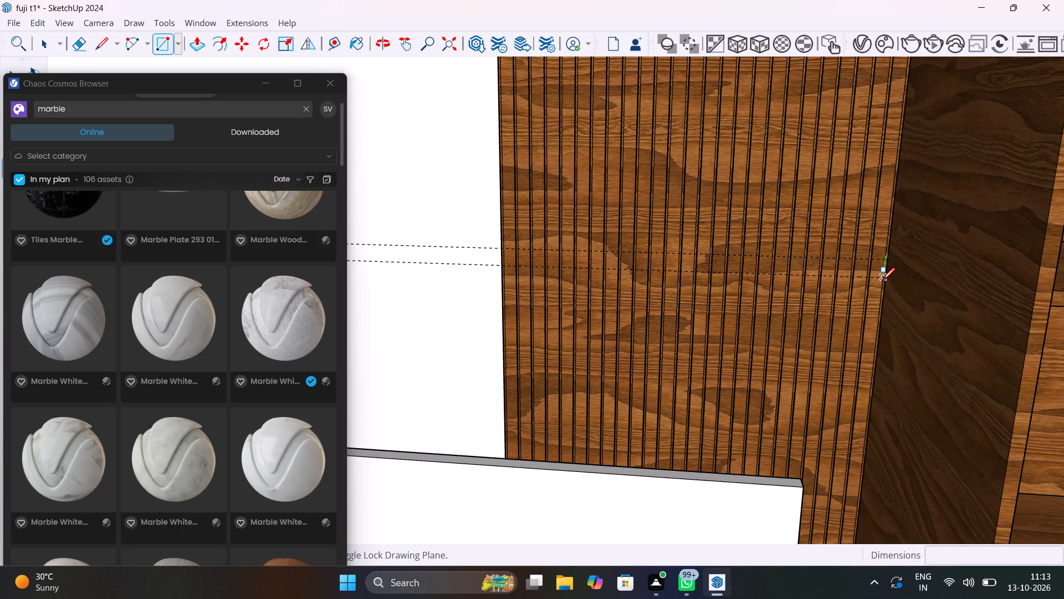
{"action": "left_click", "coordinate": [883, 279]}
{"action": "scroll", "coordinate": [830, 267], "scroll_direction": "down", "scroll_amount": 14}
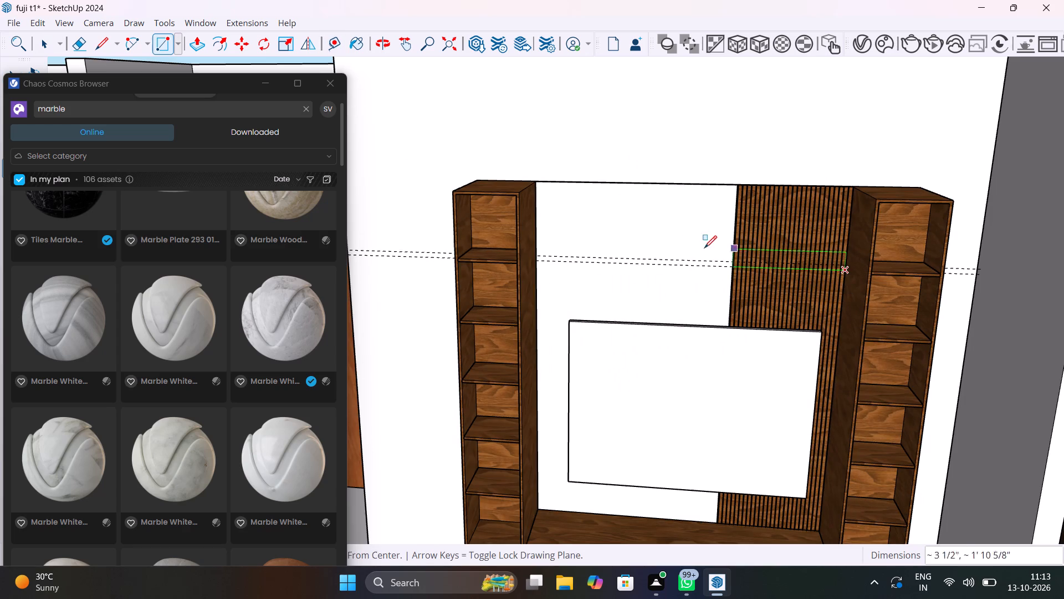
{"action": "scroll", "coordinate": [559, 252], "scroll_direction": "up", "scroll_amount": 10}
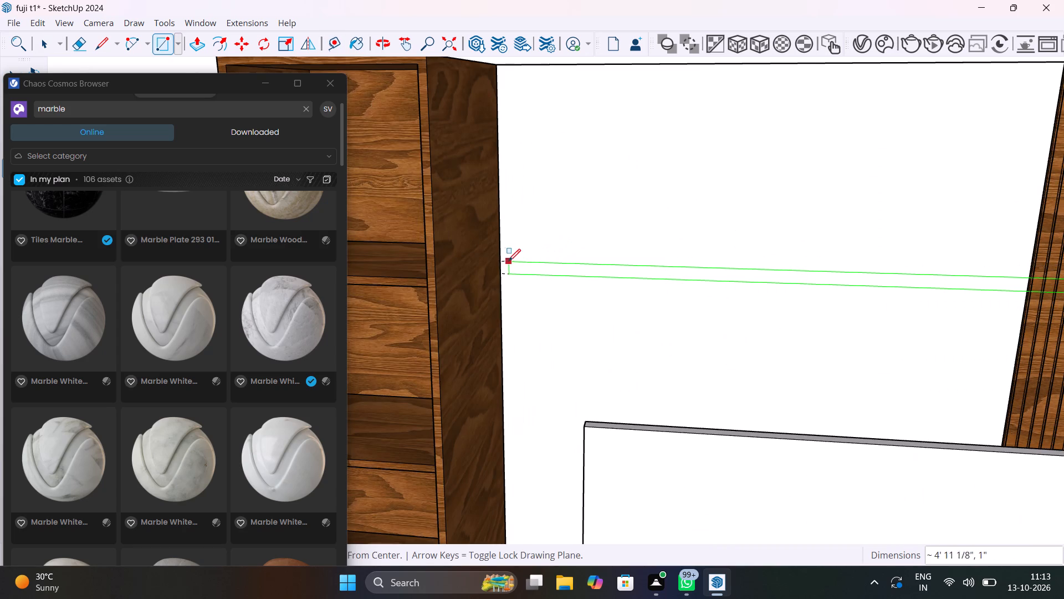
{"action": "scroll", "coordinate": [502, 261], "scroll_direction": "up", "scroll_amount": 19}
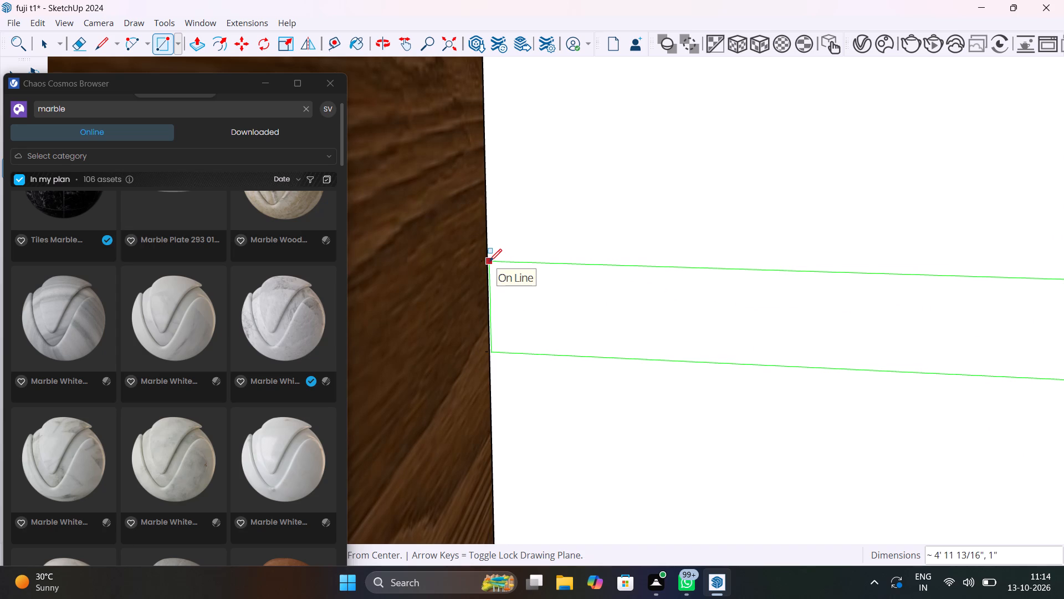
{"action": "left_click", "coordinate": [489, 262]}
{"action": "scroll", "coordinate": [510, 275], "scroll_direction": "down", "scroll_amount": 9}
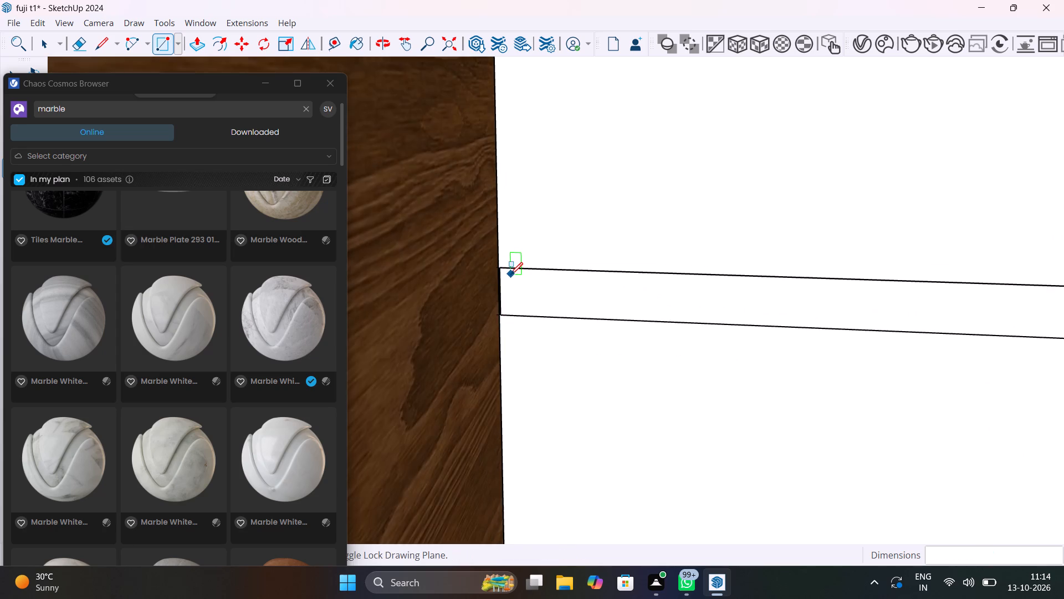
{"action": "scroll", "coordinate": [510, 275], "scroll_direction": "down", "scroll_amount": 17}
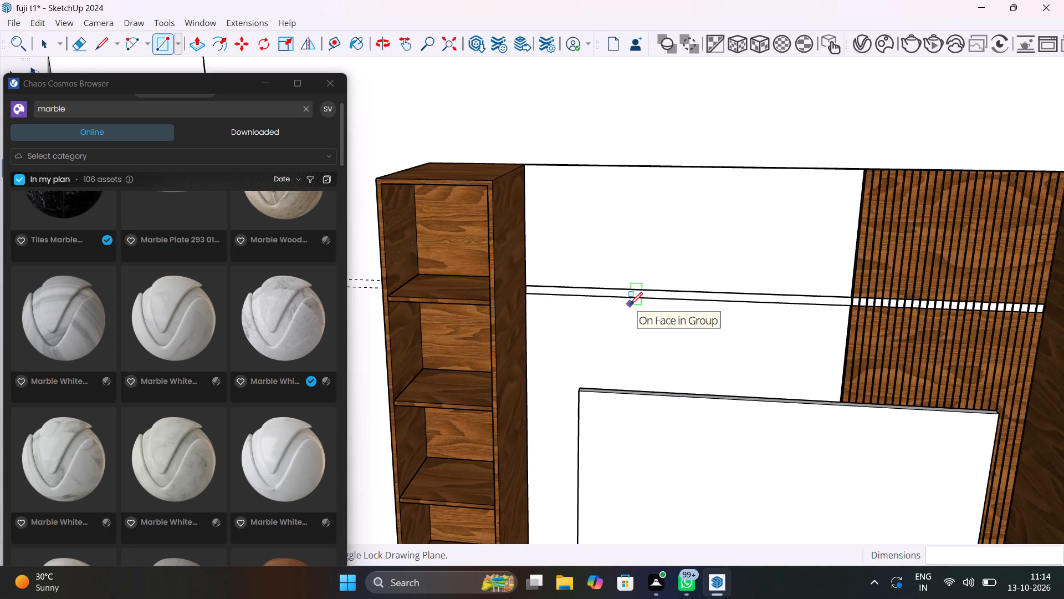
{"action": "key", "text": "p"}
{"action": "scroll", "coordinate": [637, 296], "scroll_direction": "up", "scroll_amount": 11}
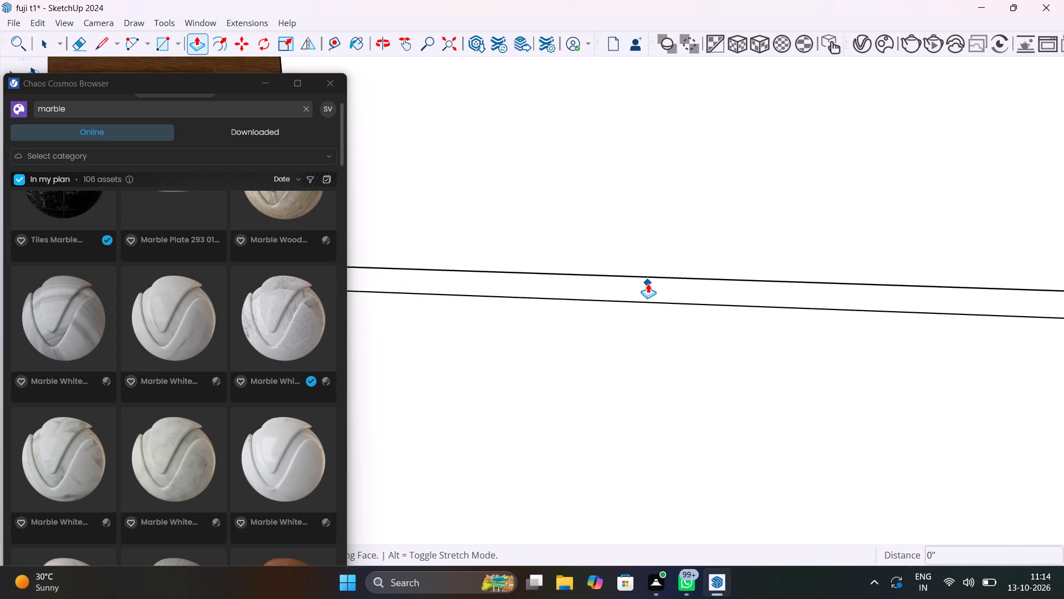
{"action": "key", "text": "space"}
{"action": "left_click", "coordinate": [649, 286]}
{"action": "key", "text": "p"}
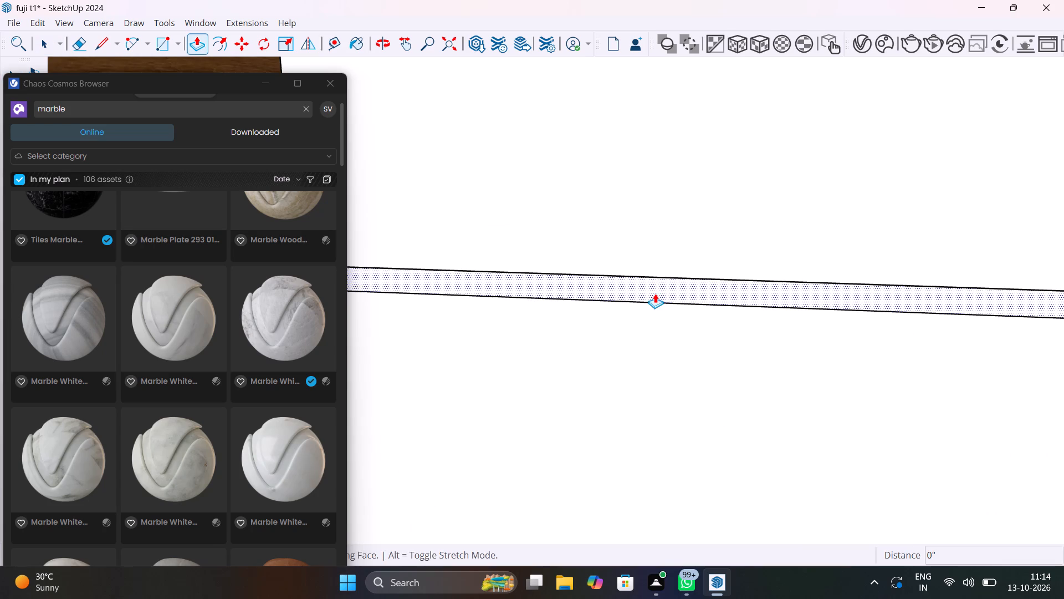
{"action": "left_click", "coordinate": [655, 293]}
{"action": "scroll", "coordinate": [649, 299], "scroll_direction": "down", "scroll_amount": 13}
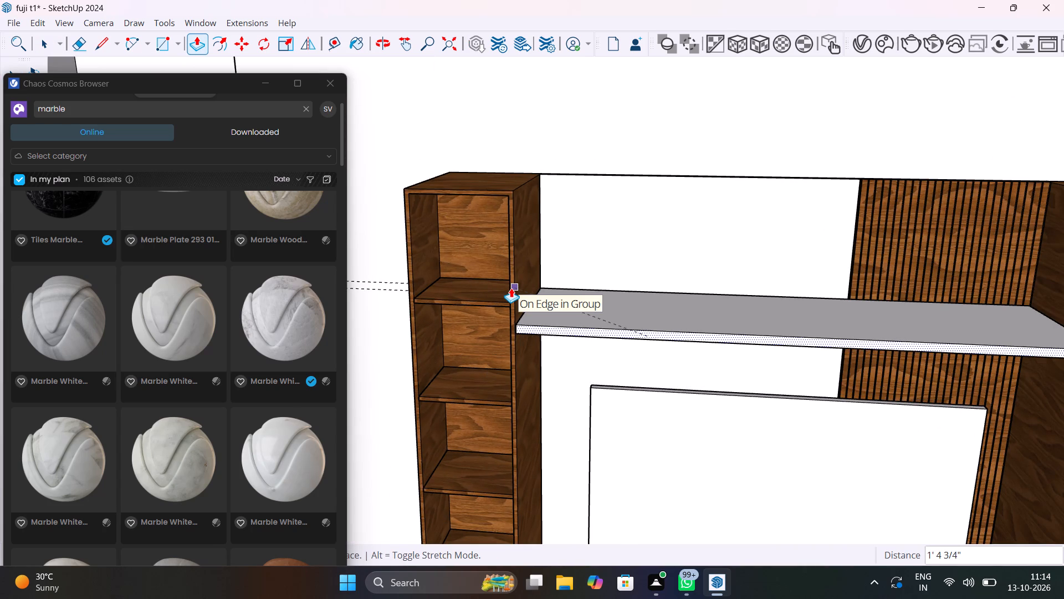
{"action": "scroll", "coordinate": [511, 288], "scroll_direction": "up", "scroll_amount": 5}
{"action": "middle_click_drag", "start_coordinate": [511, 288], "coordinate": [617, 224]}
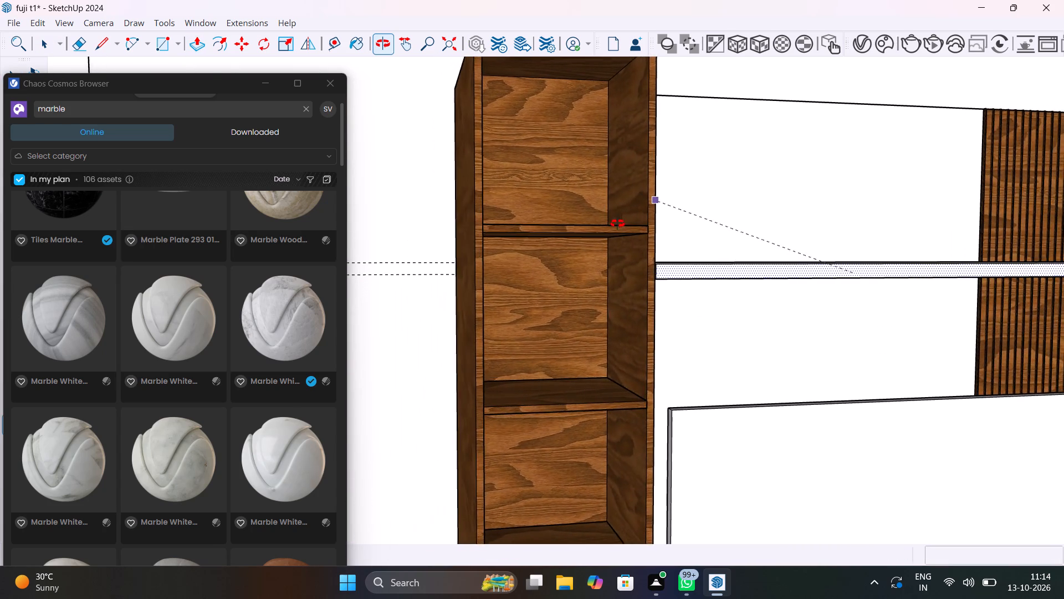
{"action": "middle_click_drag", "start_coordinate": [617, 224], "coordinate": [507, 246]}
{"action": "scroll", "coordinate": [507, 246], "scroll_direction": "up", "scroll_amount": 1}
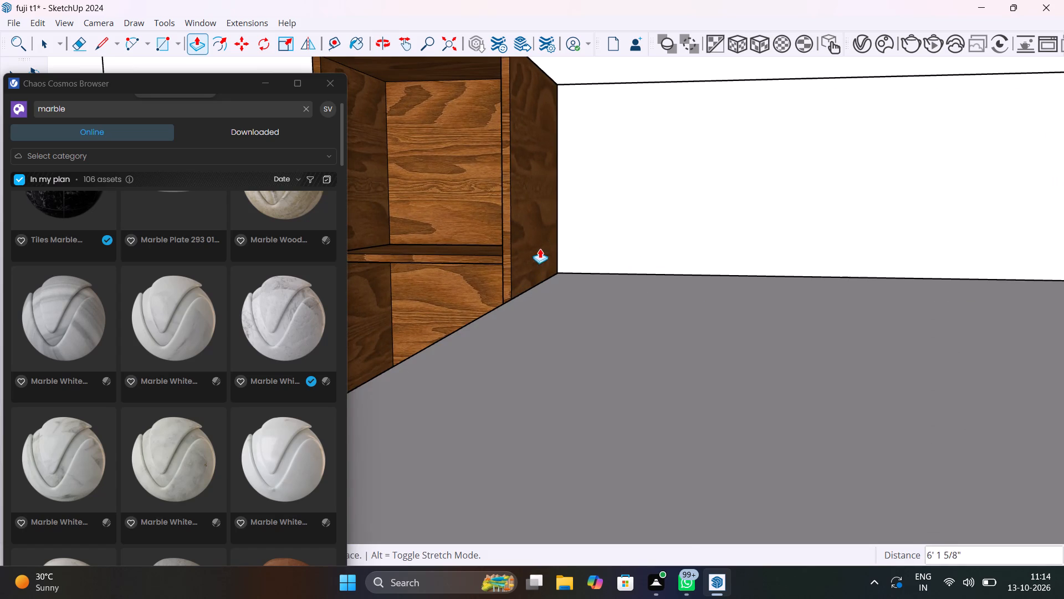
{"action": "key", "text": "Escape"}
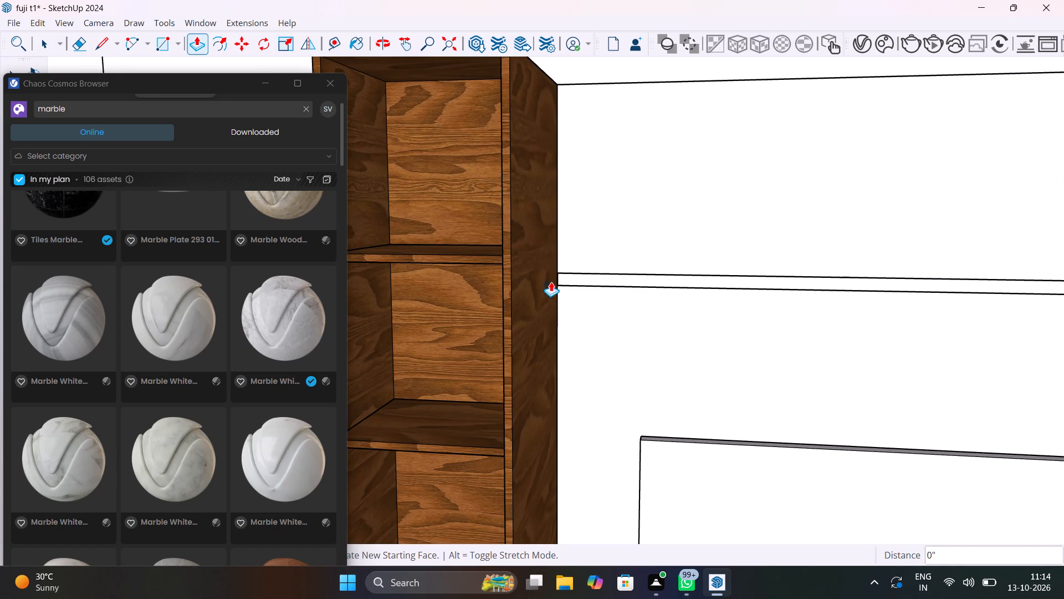
Extrude the strip face outward about 1' 3 3/8" from the back panels with Push/Pull to form a shelf.
{"action": "scroll", "coordinate": [553, 280], "scroll_direction": "up", "scroll_amount": 5}
{"action": "left_click", "coordinate": [580, 276]}
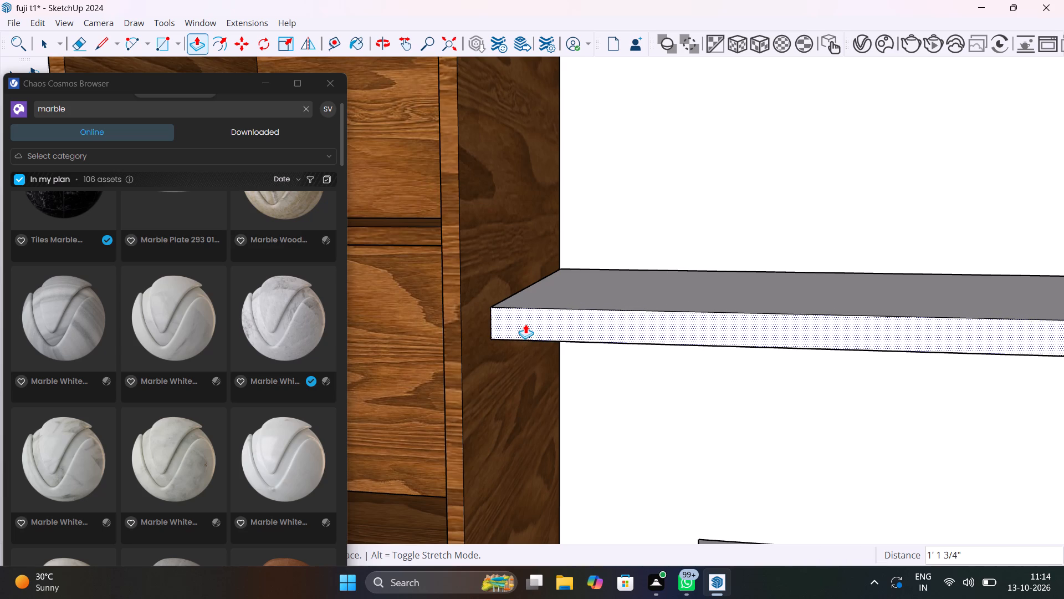
{"action": "left_click", "coordinate": [518, 336]}
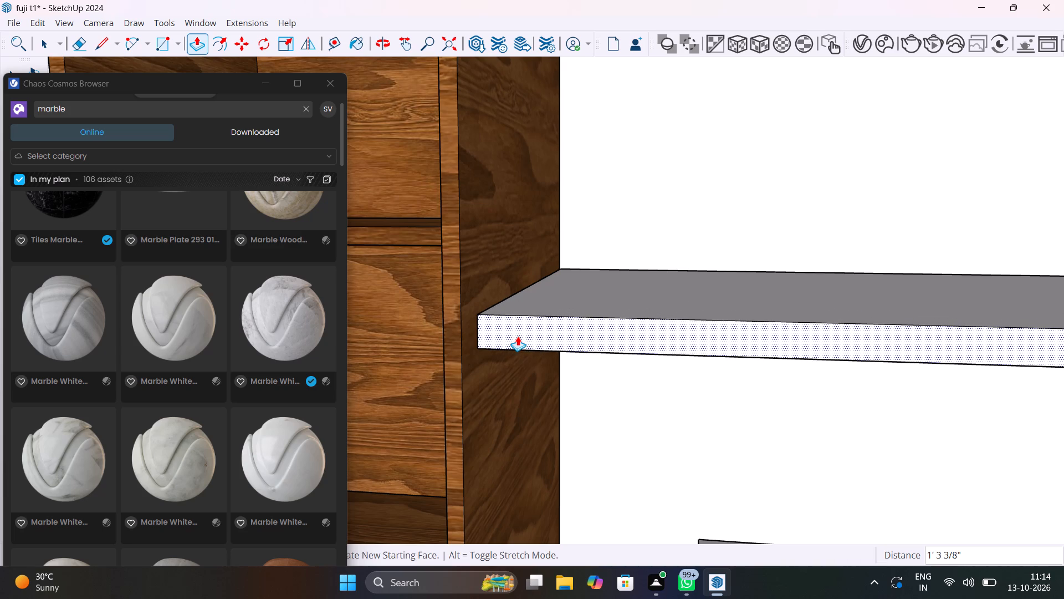
{"action": "key", "text": "space"}
Push the front face of the new shelf back toward the wall by about 2 15/16" with Push/Pull.
{"action": "scroll", "coordinate": [549, 327], "scroll_direction": "down", "scroll_amount": 20}
{"action": "scroll", "coordinate": [549, 327], "scroll_direction": "down", "scroll_amount": 11}
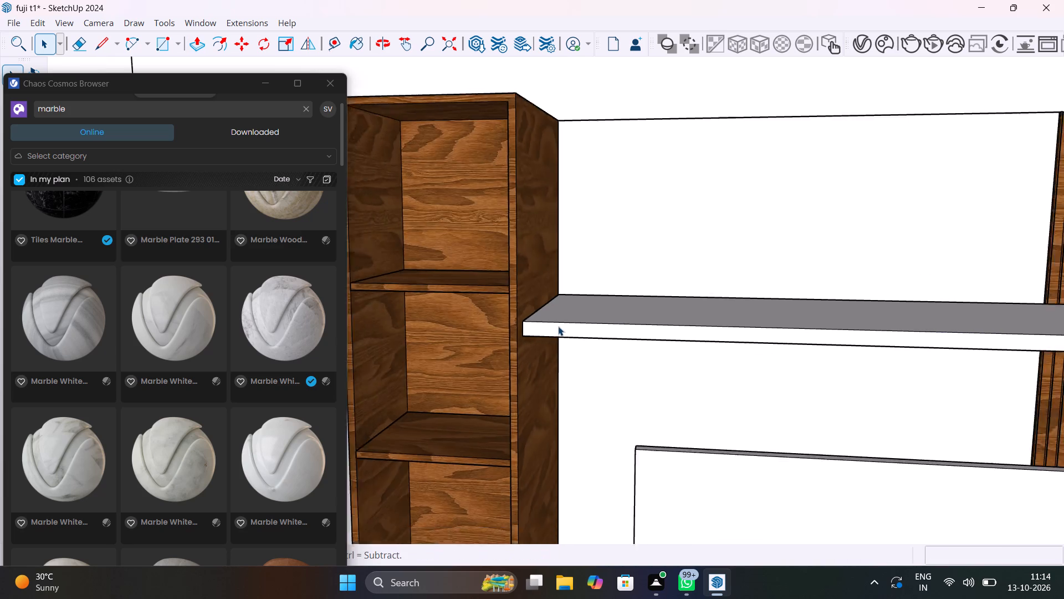
{"action": "scroll", "coordinate": [558, 326], "scroll_direction": "down", "scroll_amount": 9}
{"action": "middle_click_drag", "start_coordinate": [565, 322], "coordinate": [905, 221]}
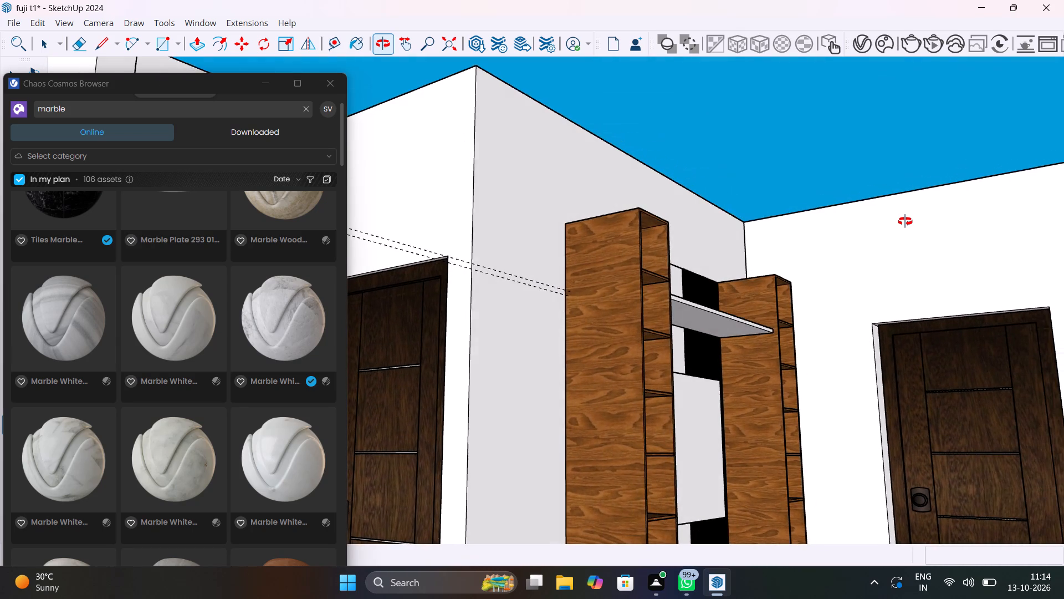
{"action": "middle_click_drag", "start_coordinate": [905, 221], "coordinate": [603, 277]}
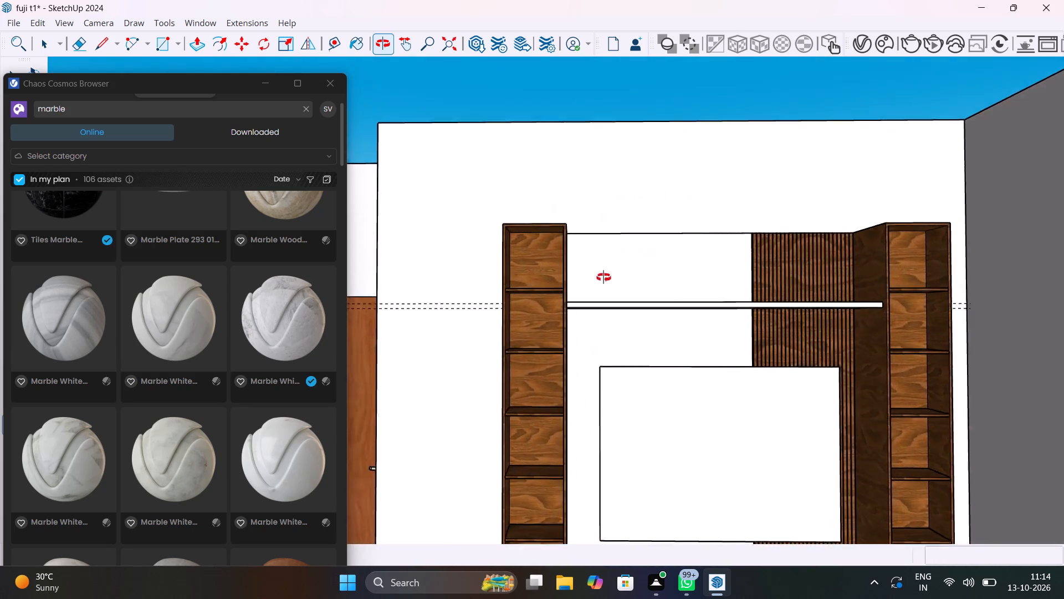
{"action": "middle_click_drag", "start_coordinate": [603, 277], "coordinate": [528, 342]}
{"action": "scroll", "coordinate": [536, 340], "scroll_direction": "up", "scroll_amount": 14}
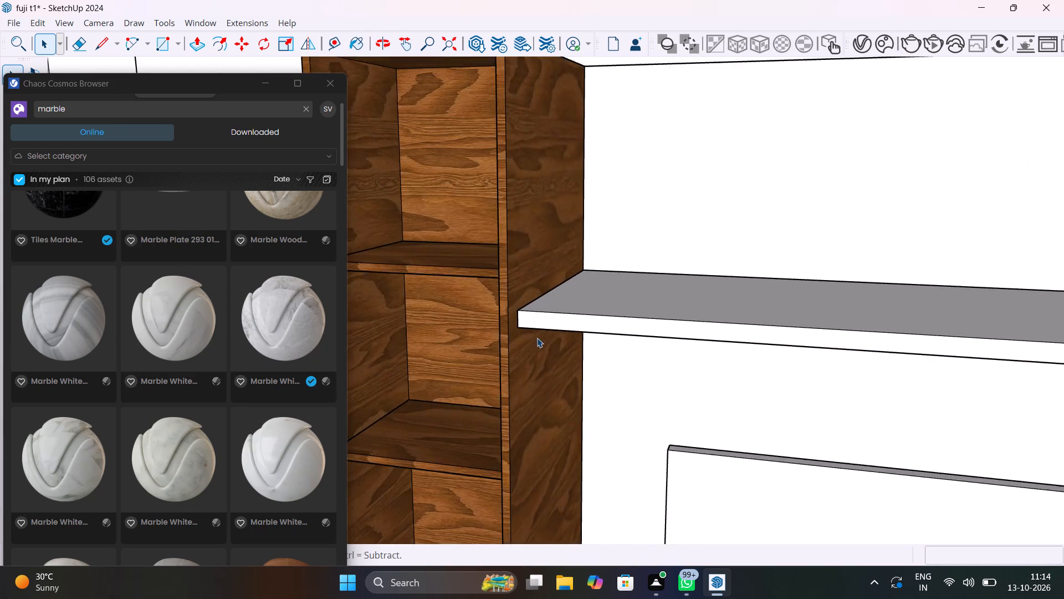
{"action": "scroll", "coordinate": [537, 338], "scroll_direction": "up", "scroll_amount": 2}
{"action": "left_click", "coordinate": [543, 315]}
{"action": "key", "text": "p"}
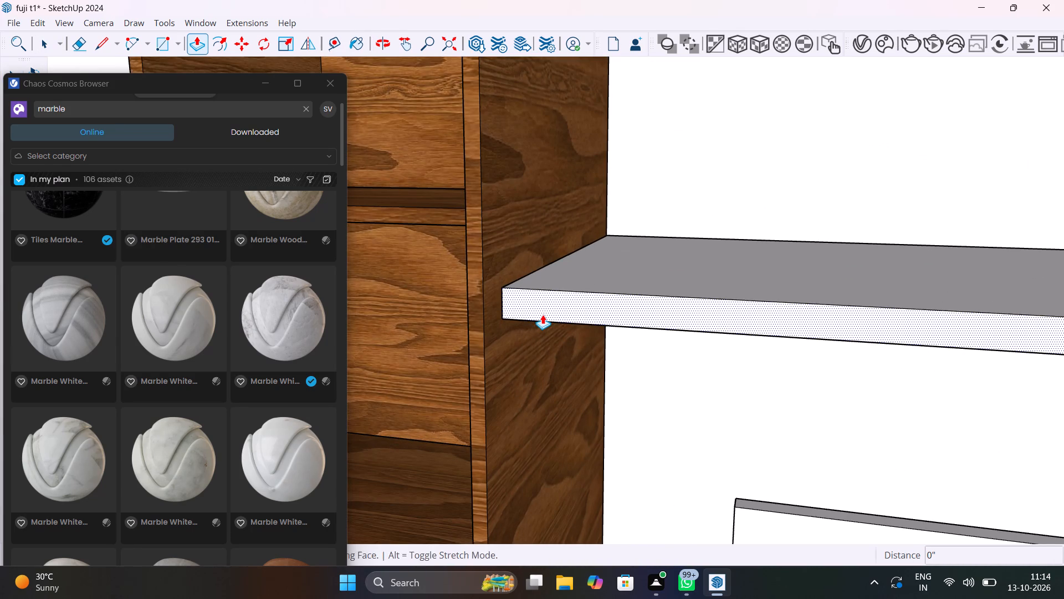
{"action": "left_click", "coordinate": [543, 314]}
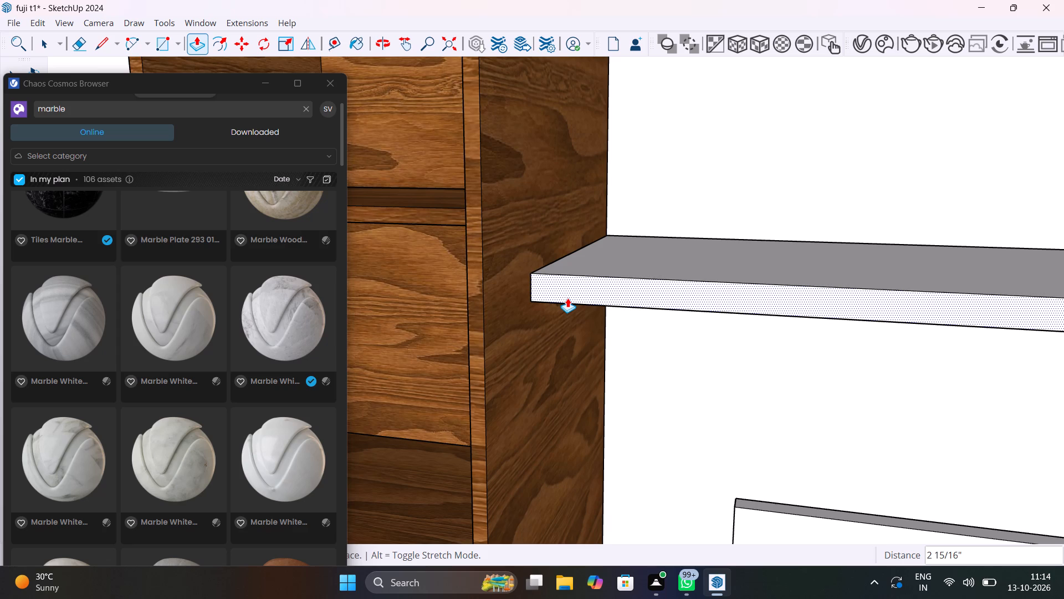
{"action": "left_click", "coordinate": [567, 298]}
{"action": "key", "text": "space"}
Select all the connected geometry of the new shelf and make it a group.
{"action": "triple_click", "coordinate": [634, 298]}
{"action": "left_click", "coordinate": [634, 297]}
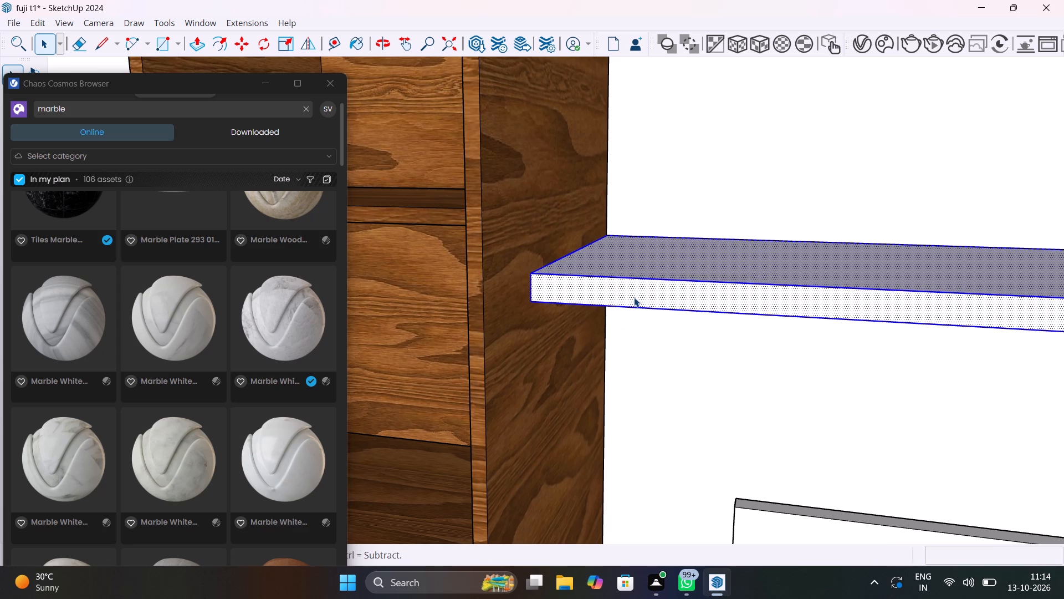
{"action": "right_click", "coordinate": [634, 298]}
{"action": "left_click", "coordinate": [691, 139]}
{"action": "scroll", "coordinate": [702, 226], "scroll_direction": "down", "scroll_amount": 11}
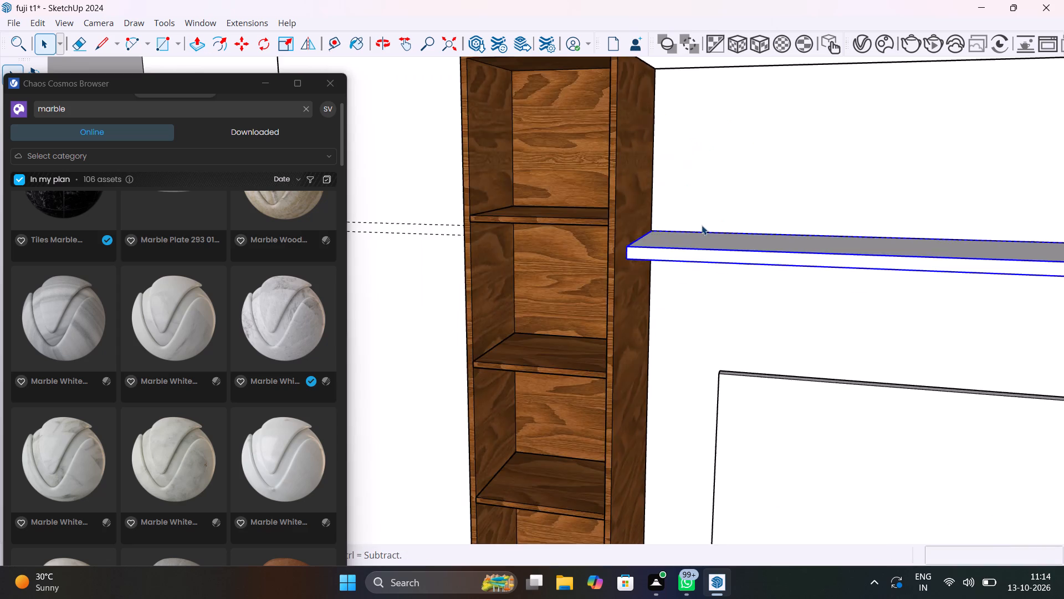
{"action": "scroll", "coordinate": [702, 225], "scroll_direction": "down", "scroll_amount": 12}
{"action": "middle_click_drag", "start_coordinate": [744, 259], "coordinate": [775, 278]}
{"action": "left_click", "coordinate": [857, 94]}
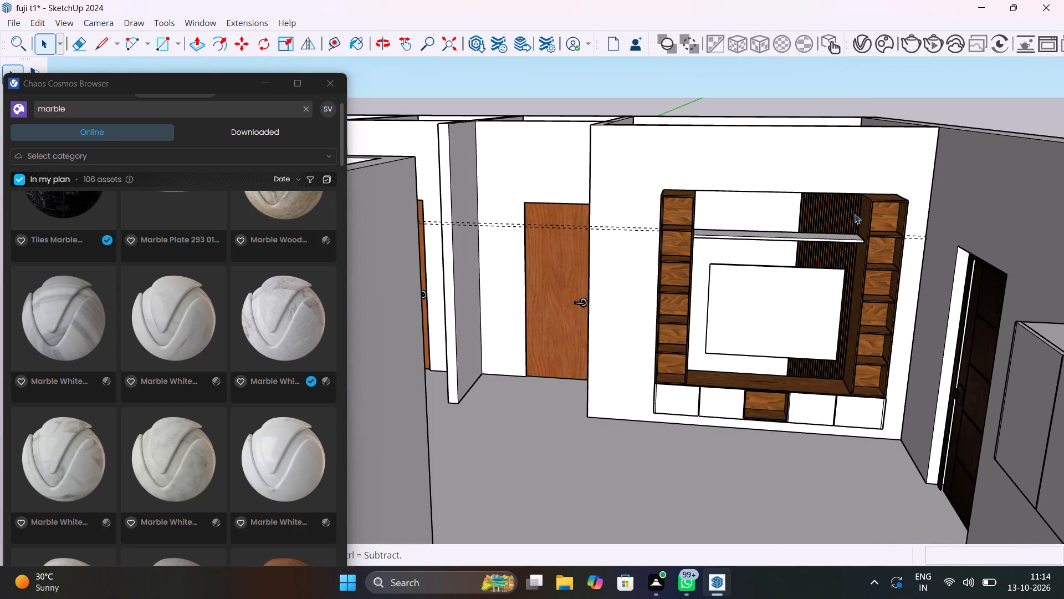
Apply the Wood Teak 33-35 100cm material to the new shelf group and close the V-Ray Asset Editor.
{"action": "scroll", "coordinate": [840, 257], "scroll_direction": "up", "scroll_amount": 5}
{"action": "middle_click_drag", "start_coordinate": [847, 283], "coordinate": [775, 240]}
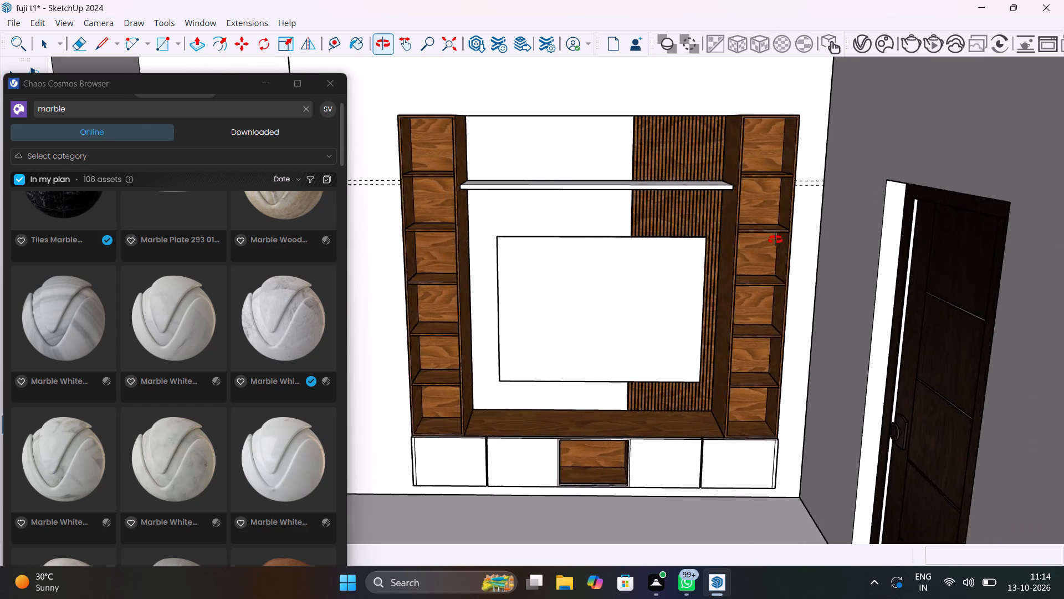
{"action": "middle_click_drag", "start_coordinate": [775, 240], "coordinate": [548, 246]}
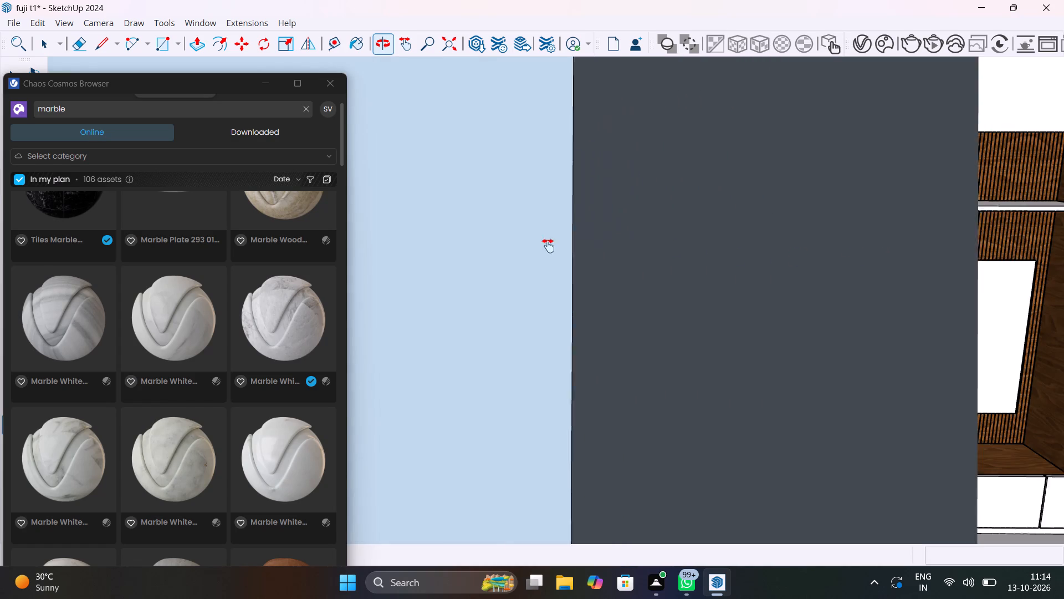
{"action": "middle_click_drag", "start_coordinate": [548, 246], "coordinate": [428, 235]}
{"action": "middle_click_drag", "start_coordinate": [888, 252], "coordinate": [648, 231], "text": "shift"}
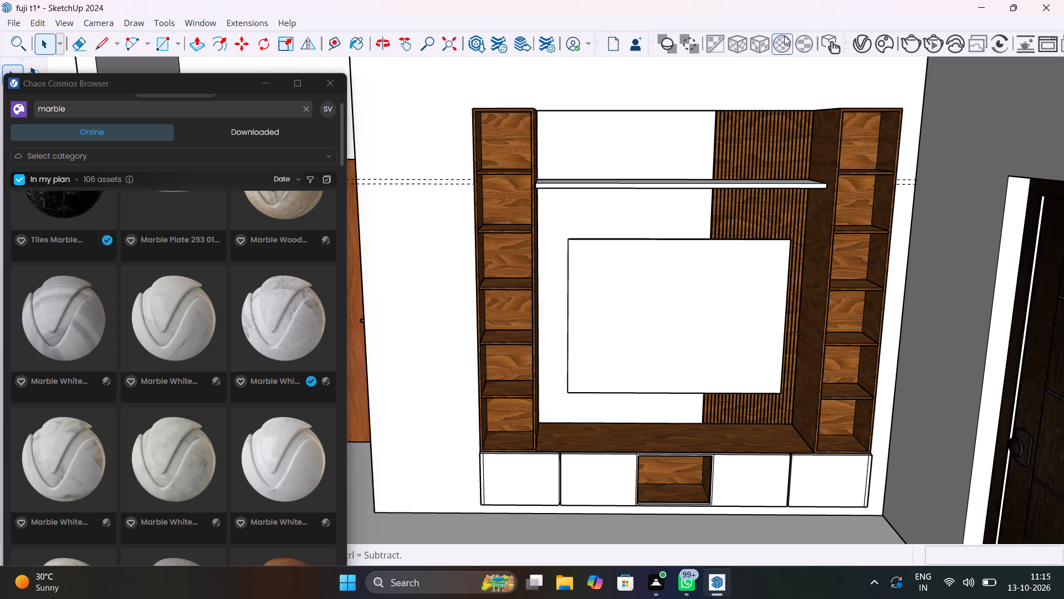
{"action": "left_click", "coordinate": [862, 48]}
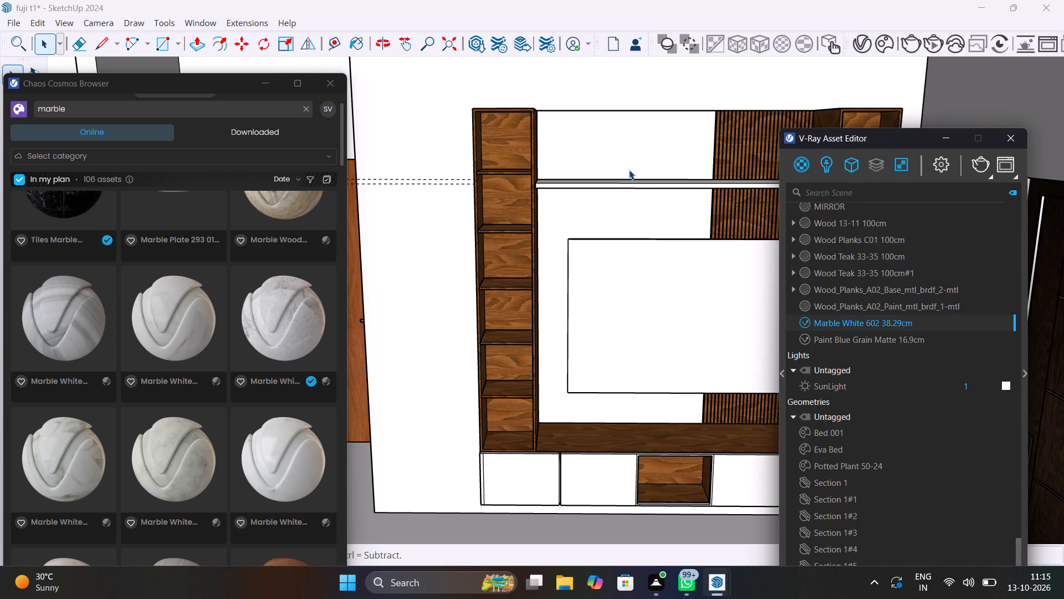
{"action": "left_click", "coordinate": [647, 186]}
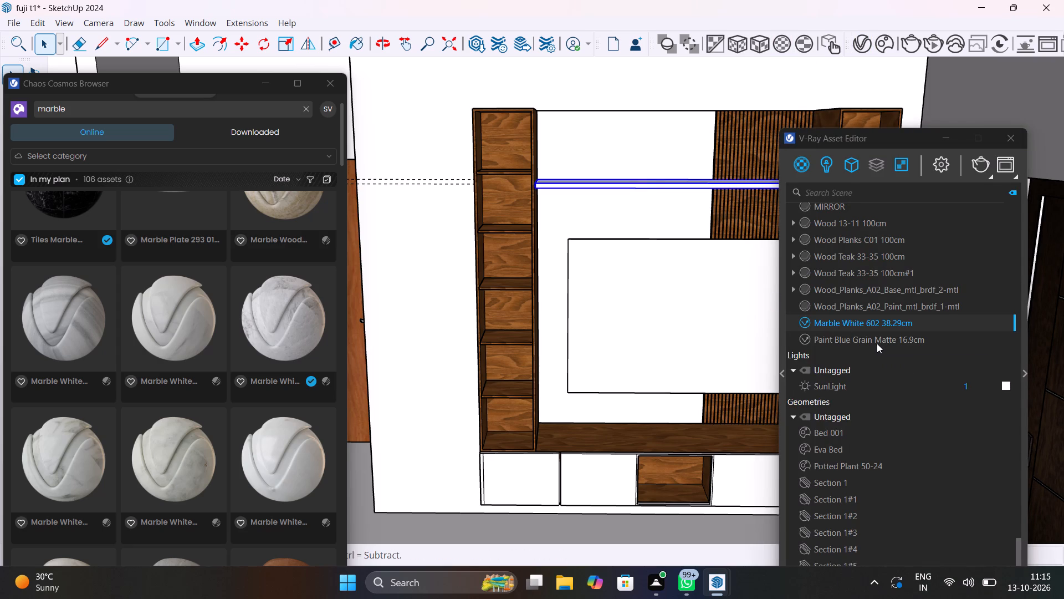
{"action": "left_click", "coordinate": [867, 260]}
{"action": "right_click", "coordinate": [867, 260]}
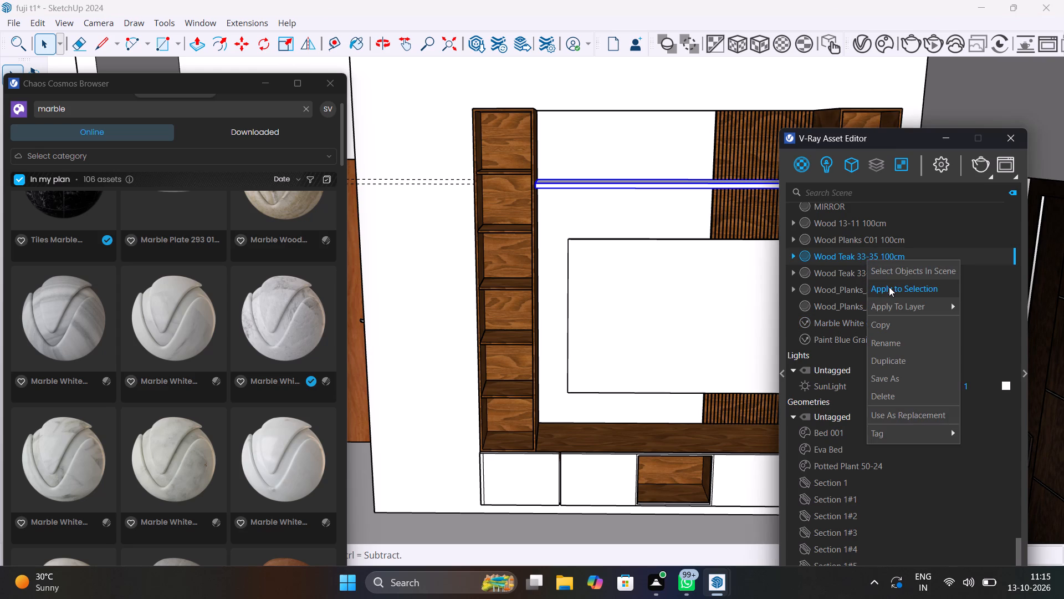
{"action": "left_click", "coordinate": [889, 287]}
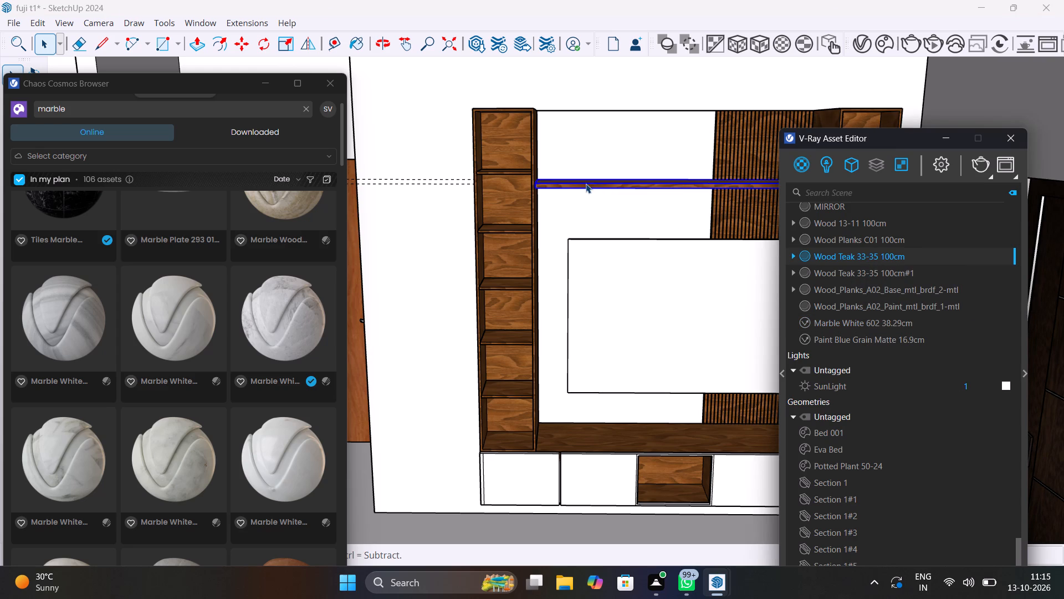
{"action": "scroll", "coordinate": [586, 183], "scroll_direction": "up", "scroll_amount": 10}
{"action": "scroll", "coordinate": [563, 195], "scroll_direction": "down", "scroll_amount": 16}
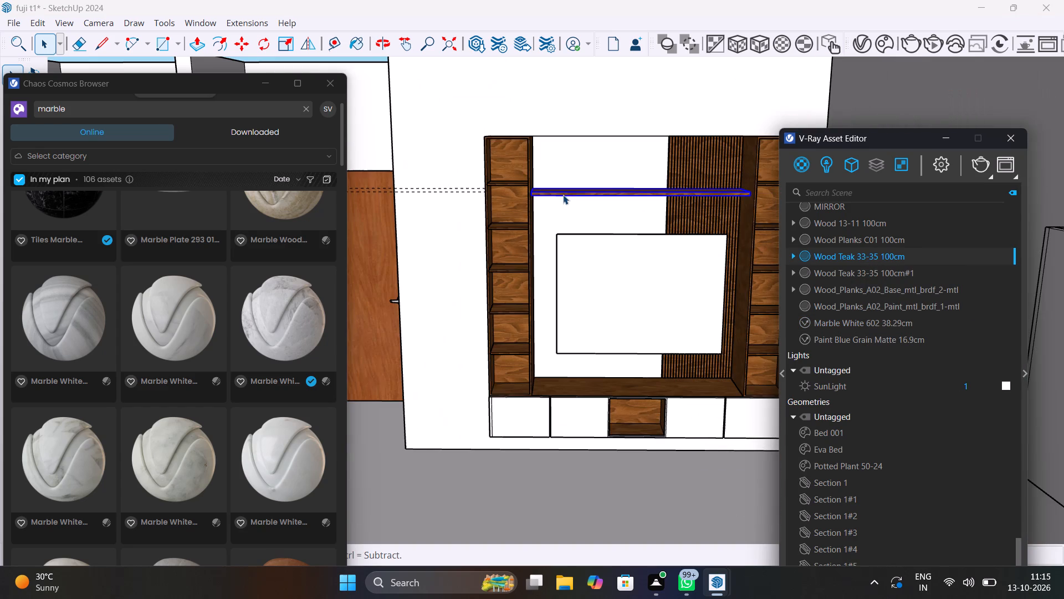
{"action": "left_click", "coordinate": [1017, 140]}
Browse the marble materials in Chaos Cosmos and download Marble White SSS 100cm.
{"action": "scroll", "coordinate": [646, 275], "scroll_direction": "up", "scroll_amount": 9}
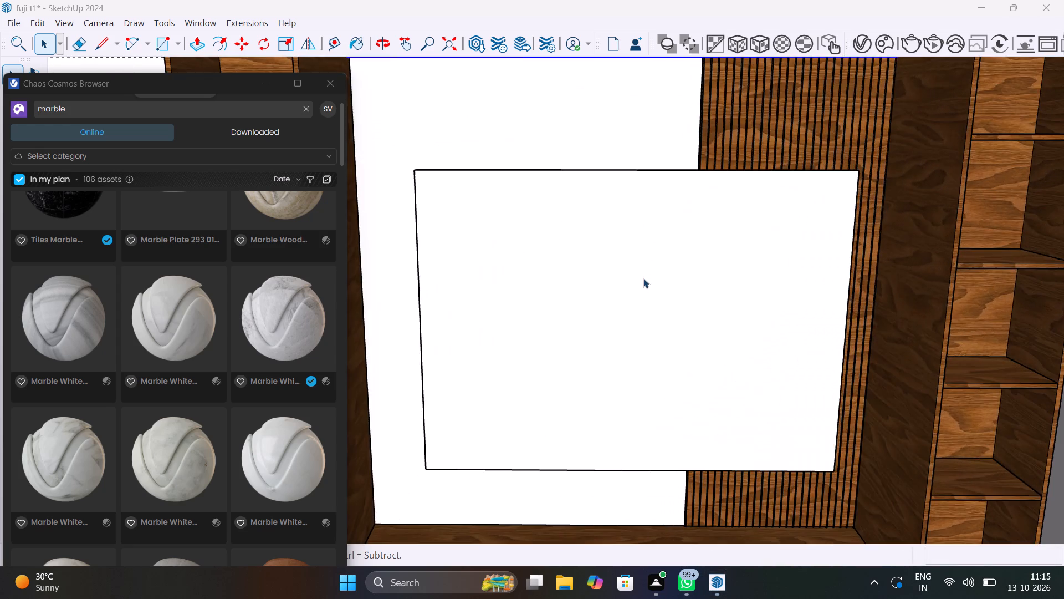
{"action": "middle_click_drag", "start_coordinate": [641, 281], "coordinate": [797, 382]}
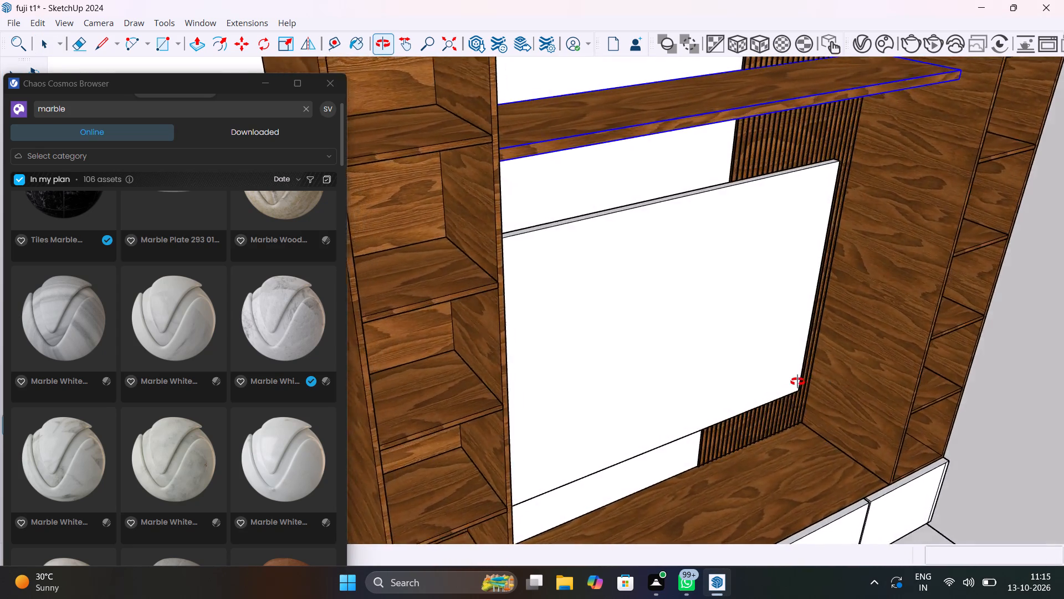
{"action": "middle_click_drag", "start_coordinate": [797, 382], "coordinate": [712, 267]}
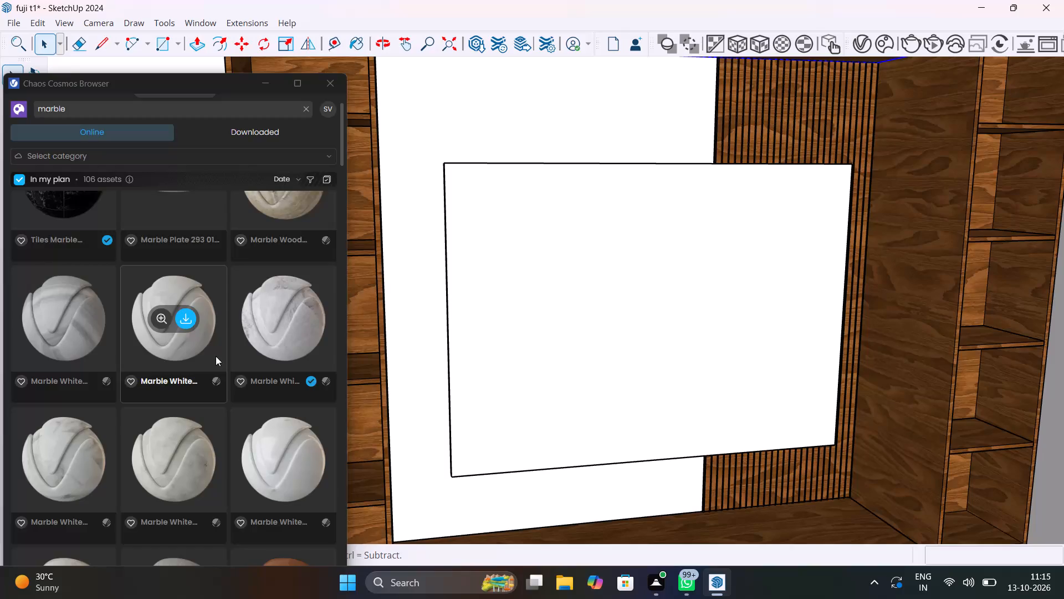
{"action": "scroll", "coordinate": [199, 399], "scroll_direction": "down", "scroll_amount": 6}
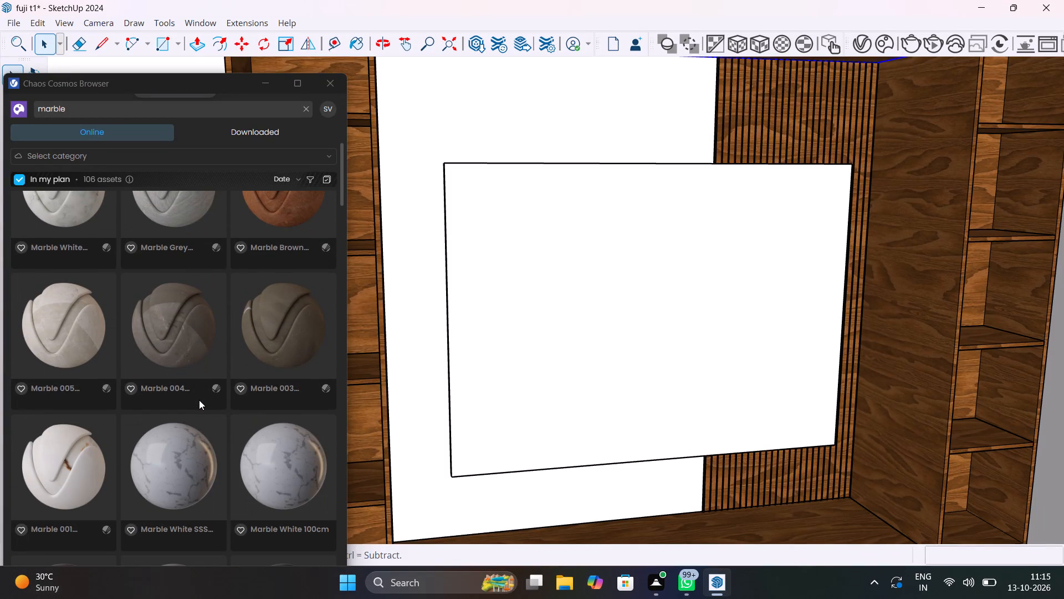
{"action": "scroll", "coordinate": [199, 400], "scroll_direction": "down", "scroll_amount": 7}
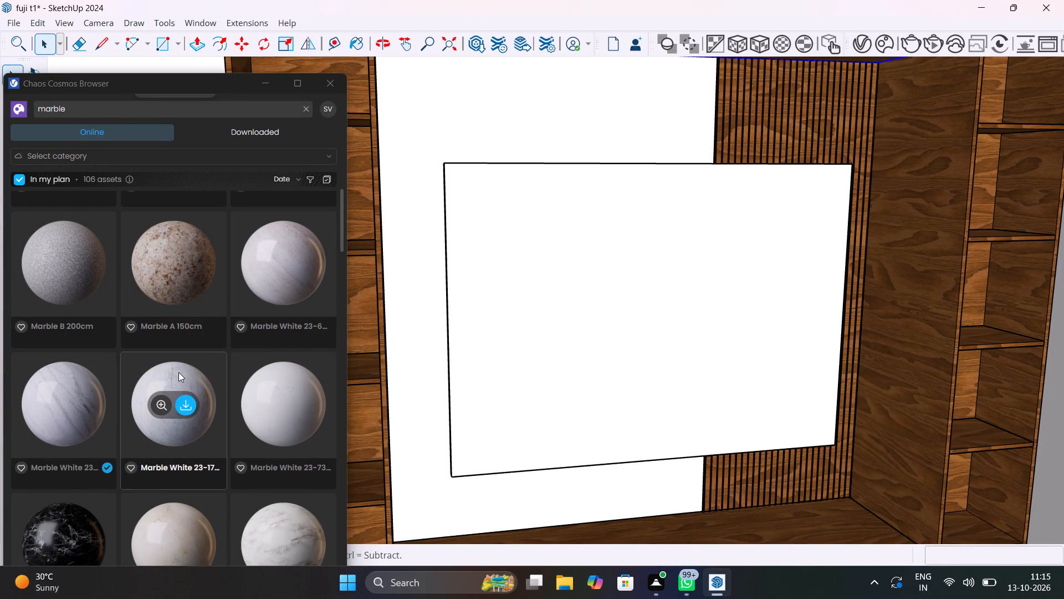
{"action": "scroll", "coordinate": [178, 372], "scroll_direction": "up", "scroll_amount": 6}
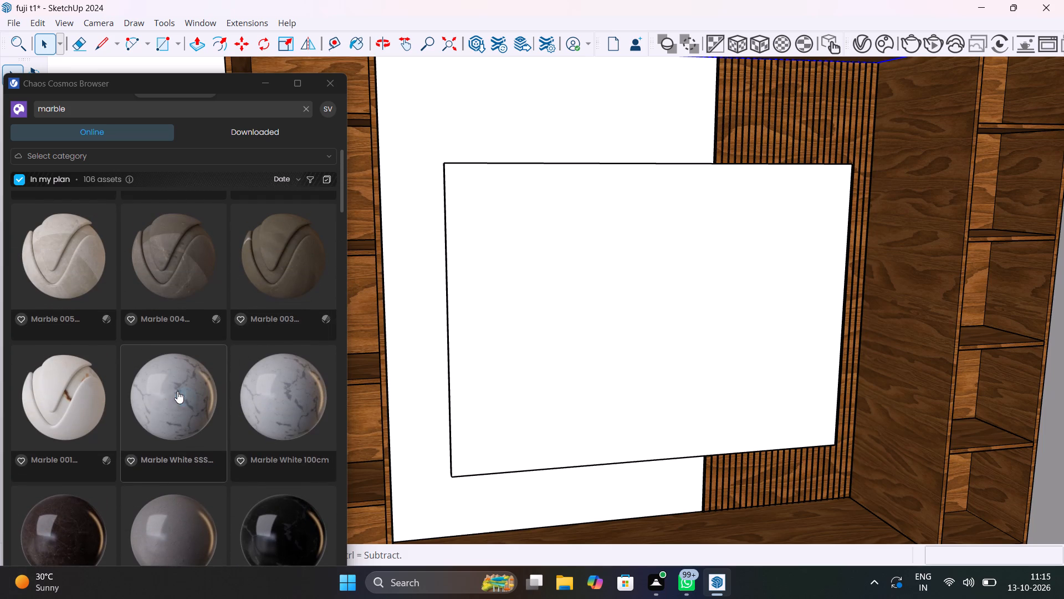
{"action": "left_click", "coordinate": [177, 393]}
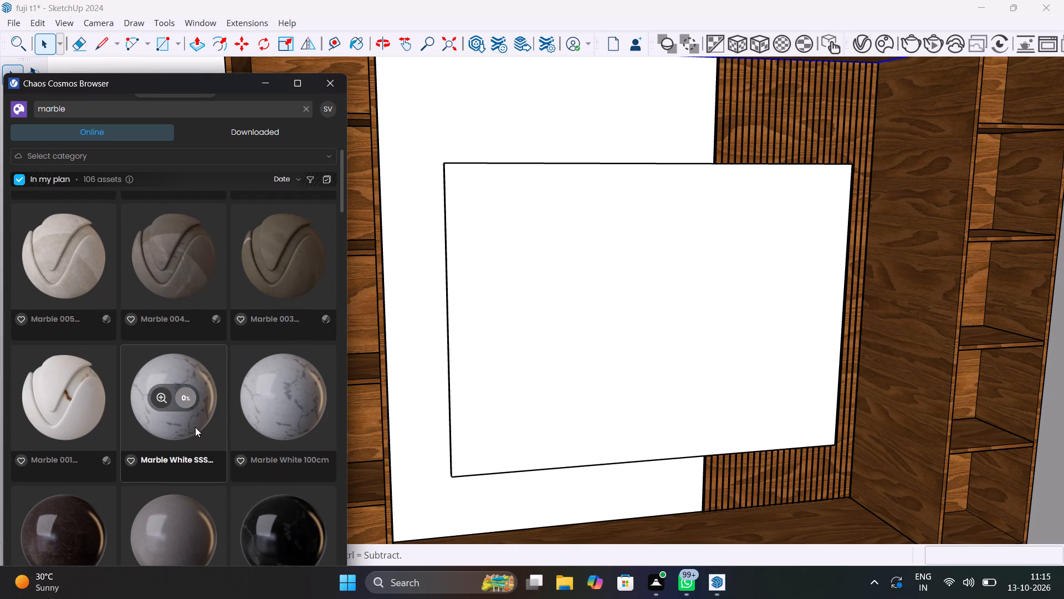
{"action": "left_click", "coordinate": [186, 399]}
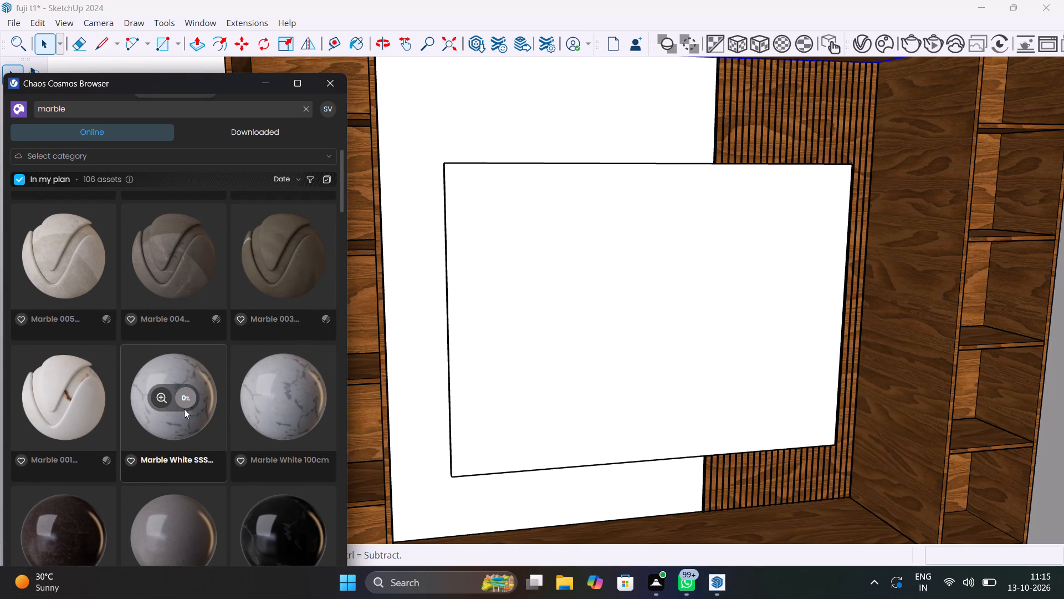
{"action": "left_click", "coordinate": [190, 403]}
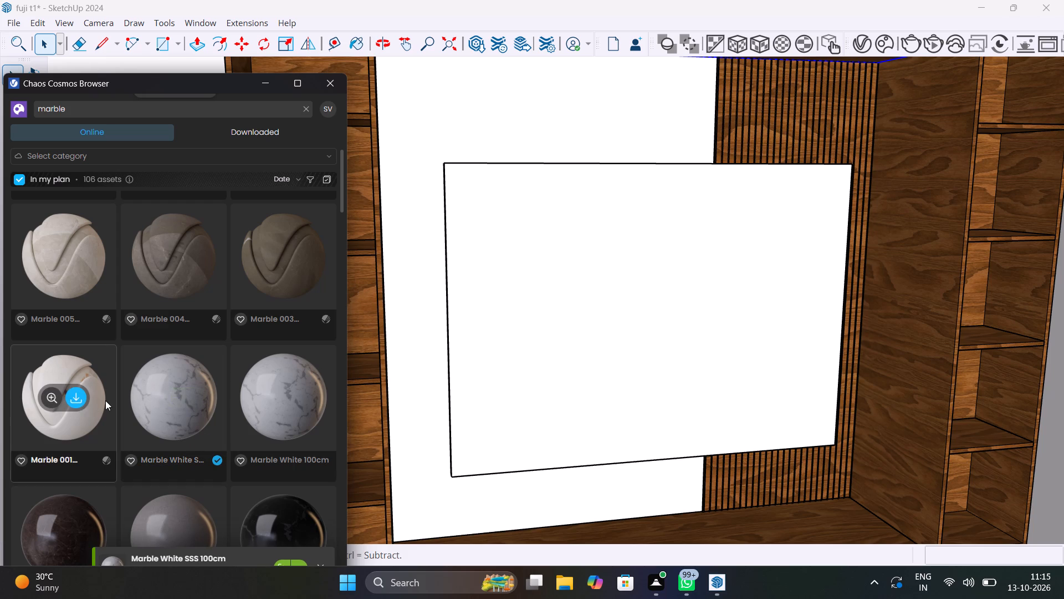
Download the Marble 001 material from Chaos Cosmos and import it into the scene's V-Ray materials.
{"action": "left_click", "coordinate": [80, 400]}
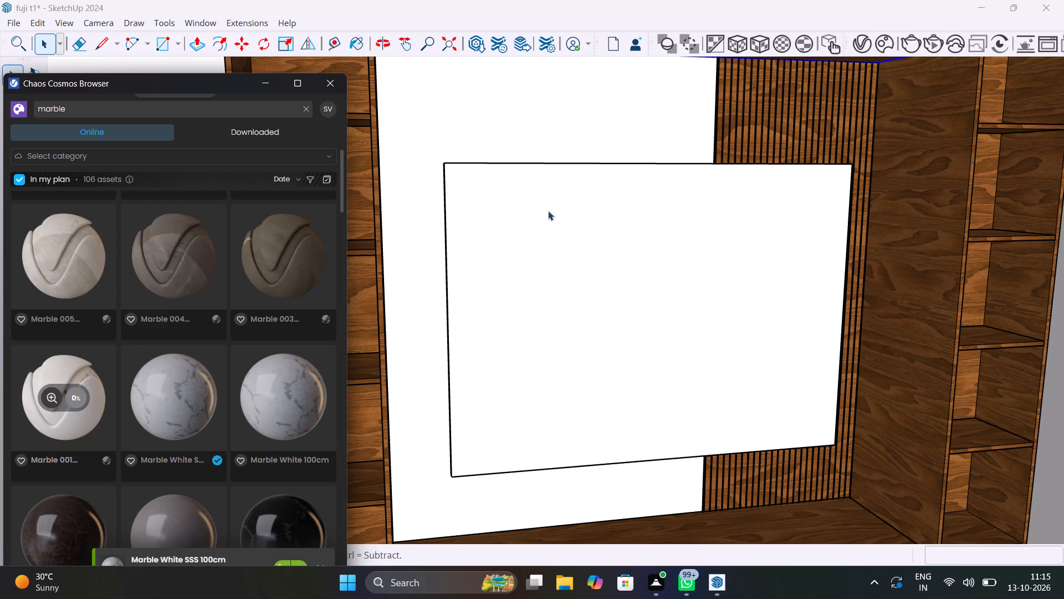
{"action": "left_click", "coordinate": [866, 41]}
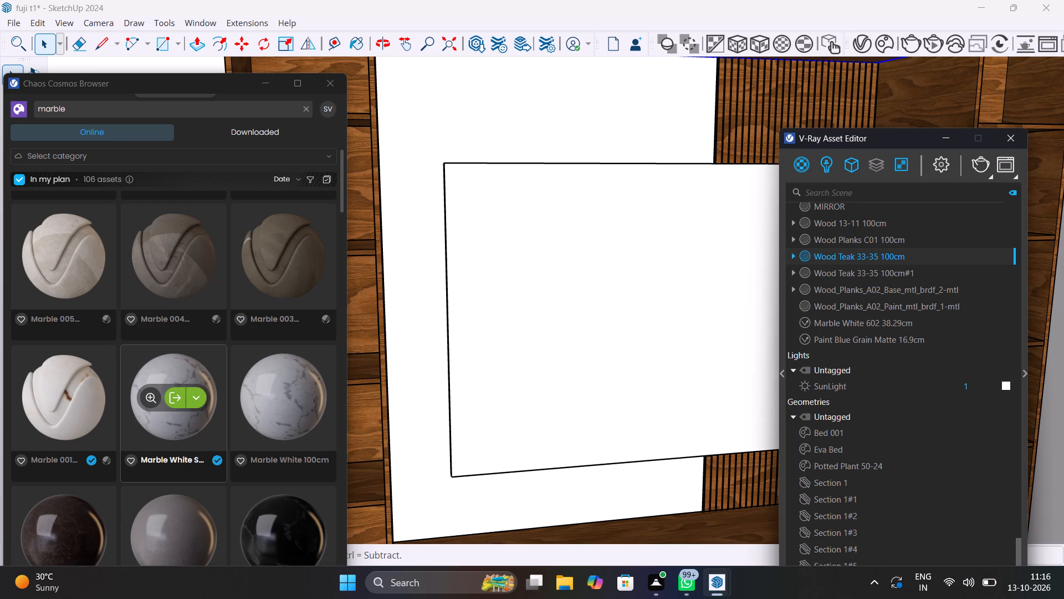
{"action": "left_click", "coordinate": [78, 399]}
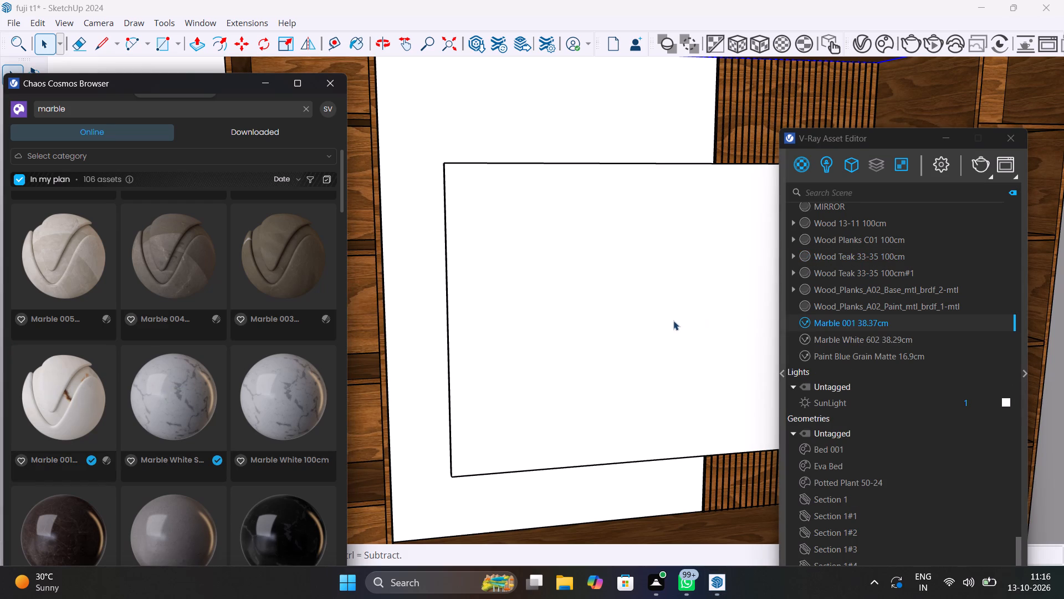
Apply the Marble 001 38.37cm material to the front face of the TV panel and check the panel's upper corner.
{"action": "left_click", "coordinate": [665, 321]}
{"action": "double_click", "coordinate": [665, 321]}
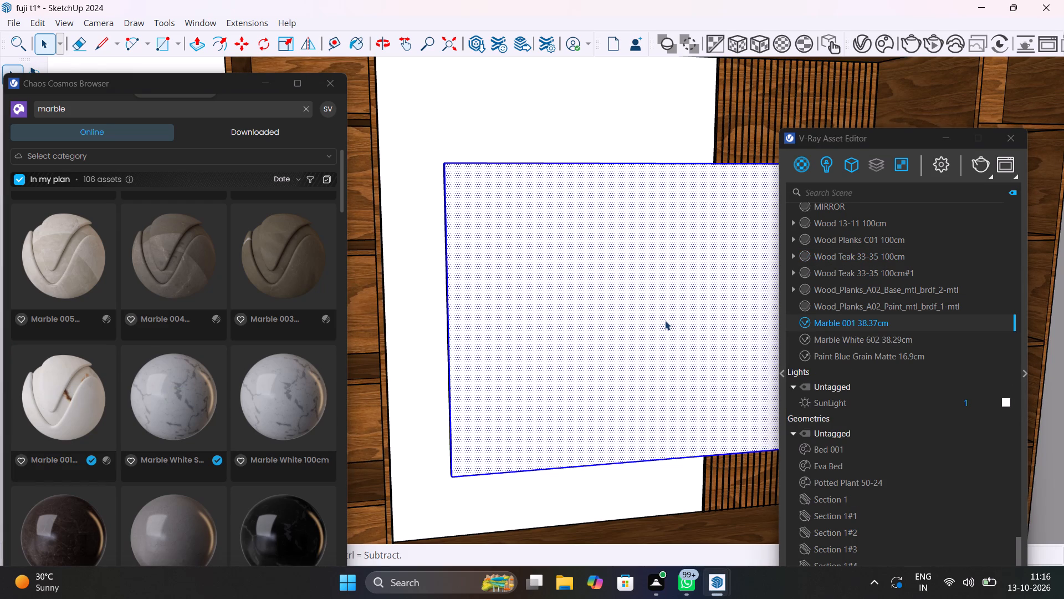
{"action": "right_click", "coordinate": [819, 319]}
{"action": "left_click", "coordinate": [833, 347]}
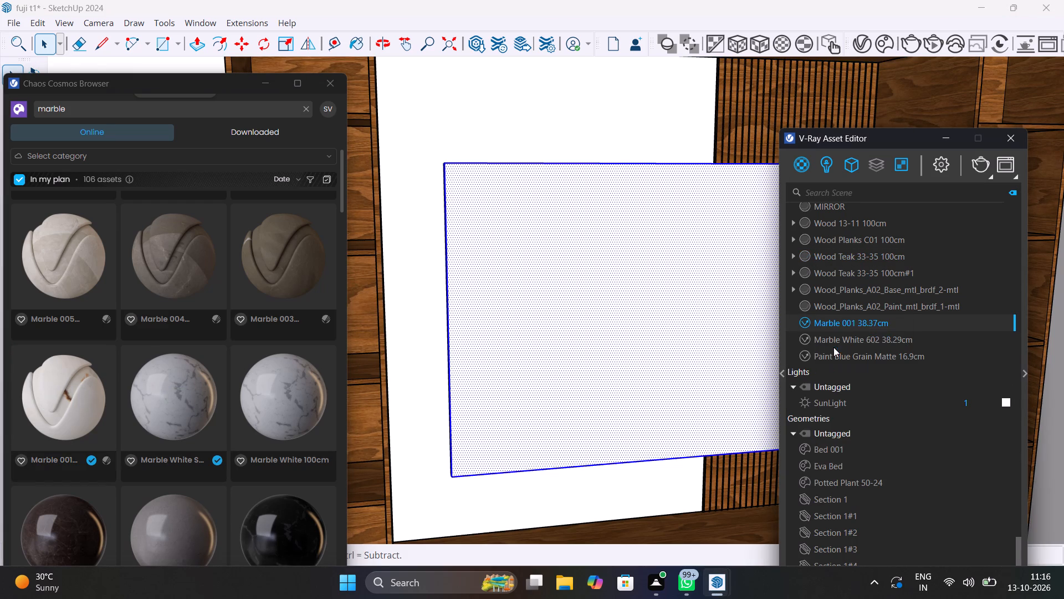
{"action": "scroll", "coordinate": [477, 196], "scroll_direction": "up", "scroll_amount": 2}
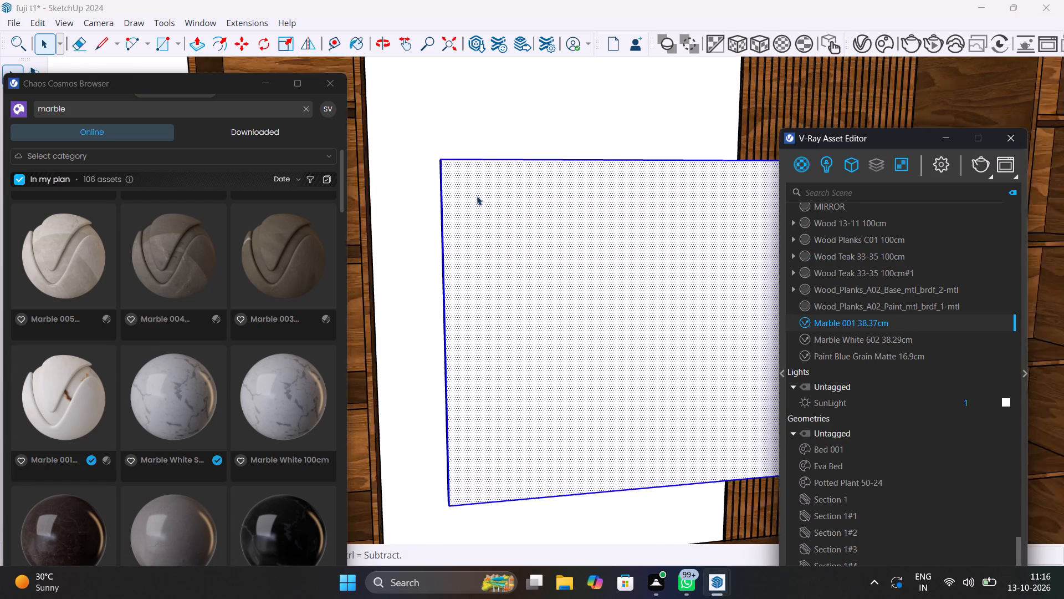
{"action": "scroll", "coordinate": [477, 196], "scroll_direction": "up", "scroll_amount": 8}
{"action": "middle_click_drag", "start_coordinate": [477, 200], "coordinate": [590, 356]}
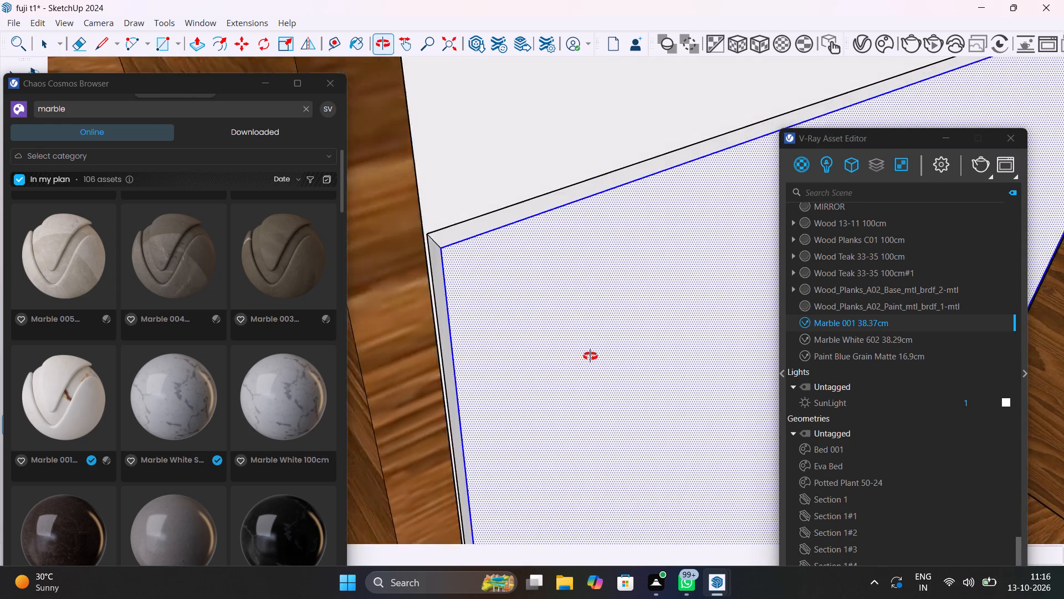
{"action": "middle_click_drag", "start_coordinate": [590, 356], "coordinate": [576, 370]}
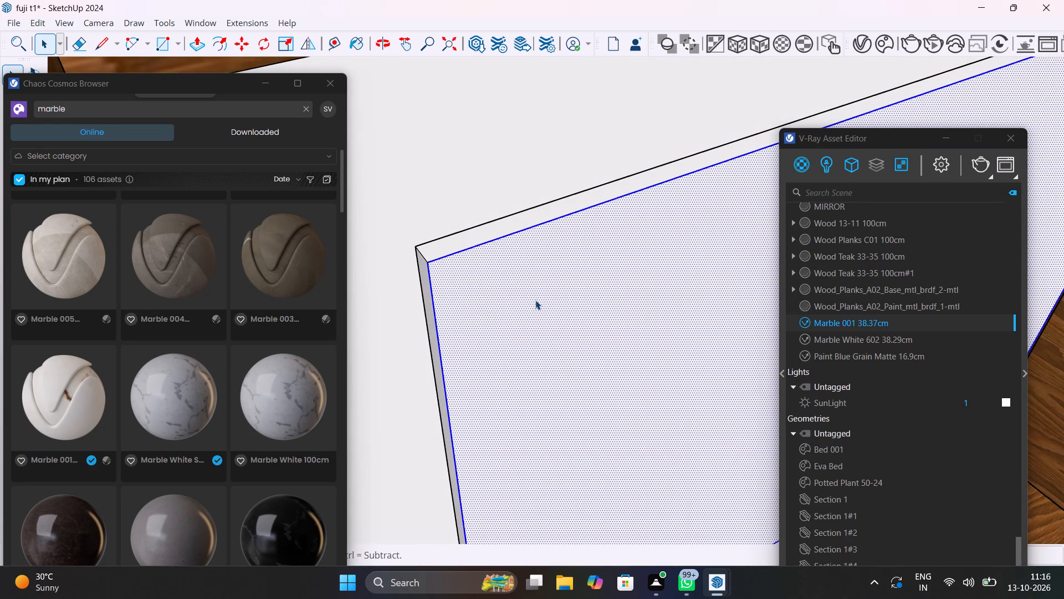
Apply the Marble 001 38.37cm material to all faces of the TV panel.
{"action": "triple_click", "coordinate": [535, 300]}
{"action": "left_click", "coordinate": [535, 300]}
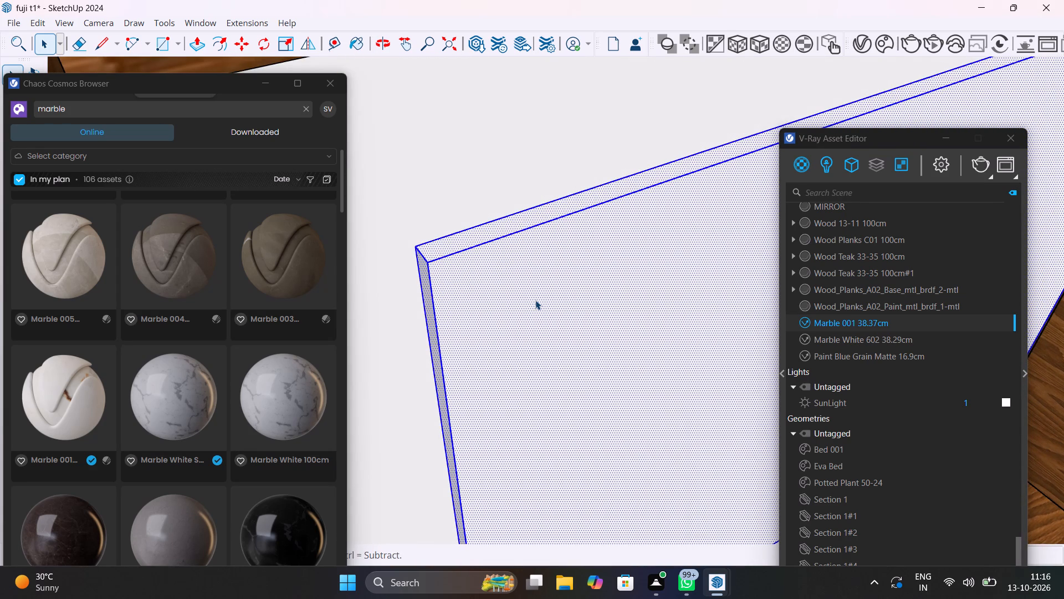
{"action": "right_click", "coordinate": [827, 321]}
{"action": "left_click", "coordinate": [846, 351]}
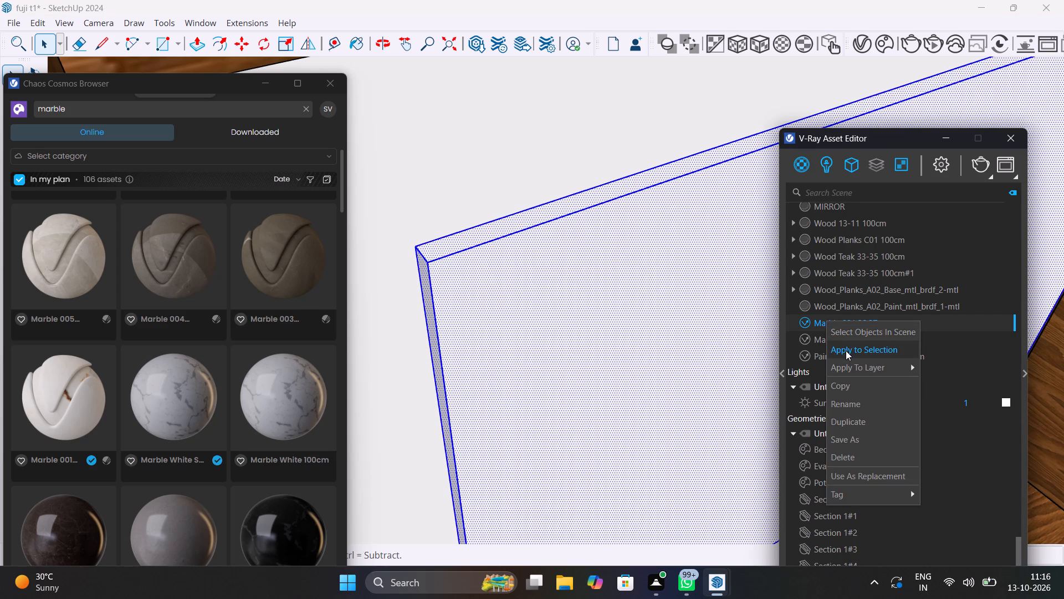
Render the whole TV wall unit from the front and move the V-Ray Frame Buffer clear of the TV panel.
{"action": "scroll", "coordinate": [511, 330], "scroll_direction": "down", "scroll_amount": 6}
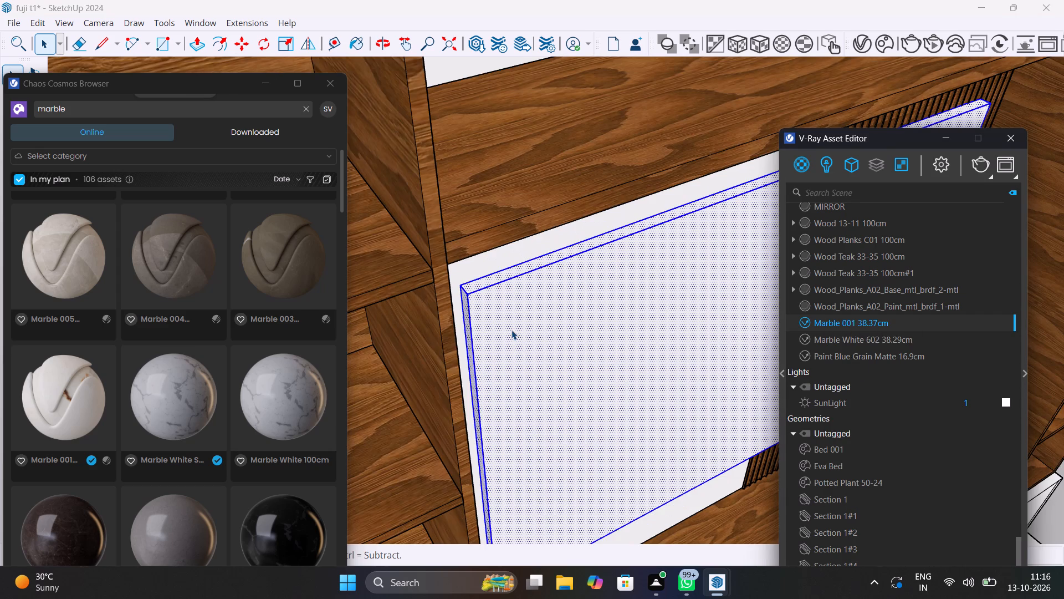
{"action": "scroll", "coordinate": [511, 330], "scroll_direction": "down", "scroll_amount": 7}
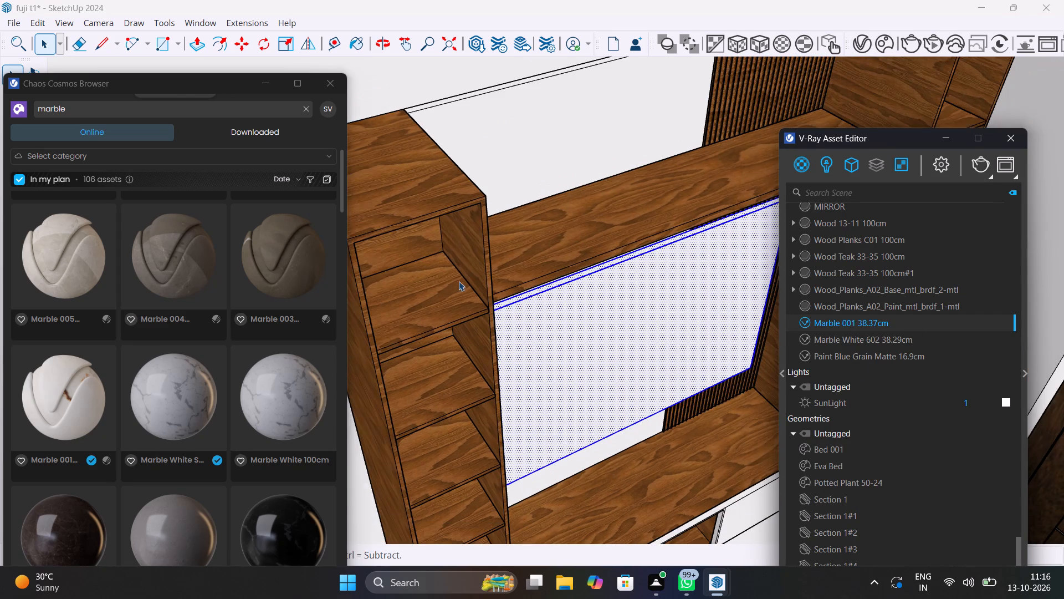
{"action": "middle_click_drag", "start_coordinate": [450, 276], "coordinate": [313, 209]}
{"action": "scroll", "coordinate": [546, 295], "scroll_direction": "down", "scroll_amount": 6}
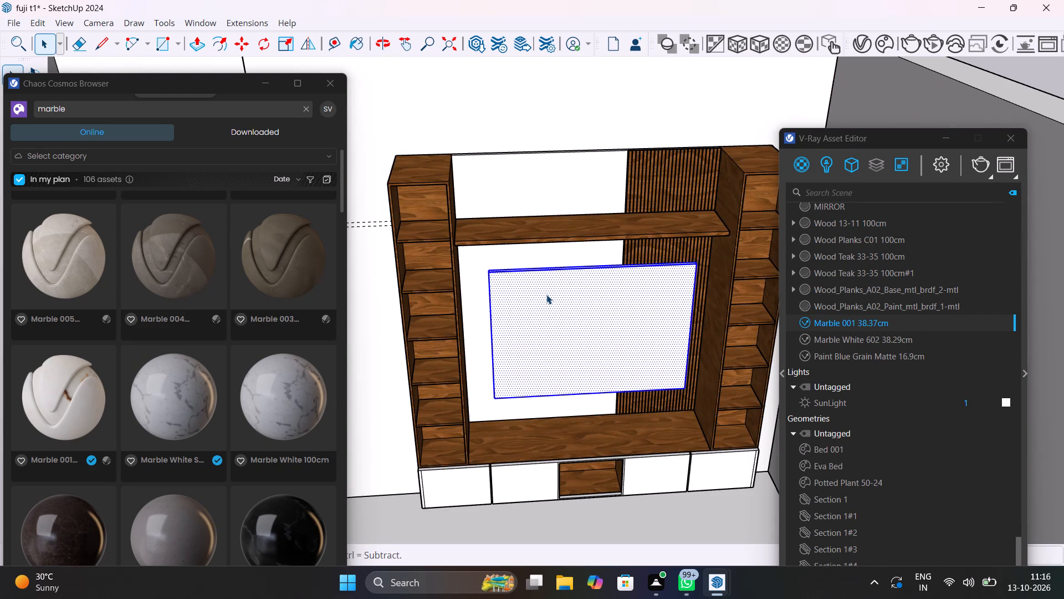
{"action": "left_click", "coordinate": [989, 168]}
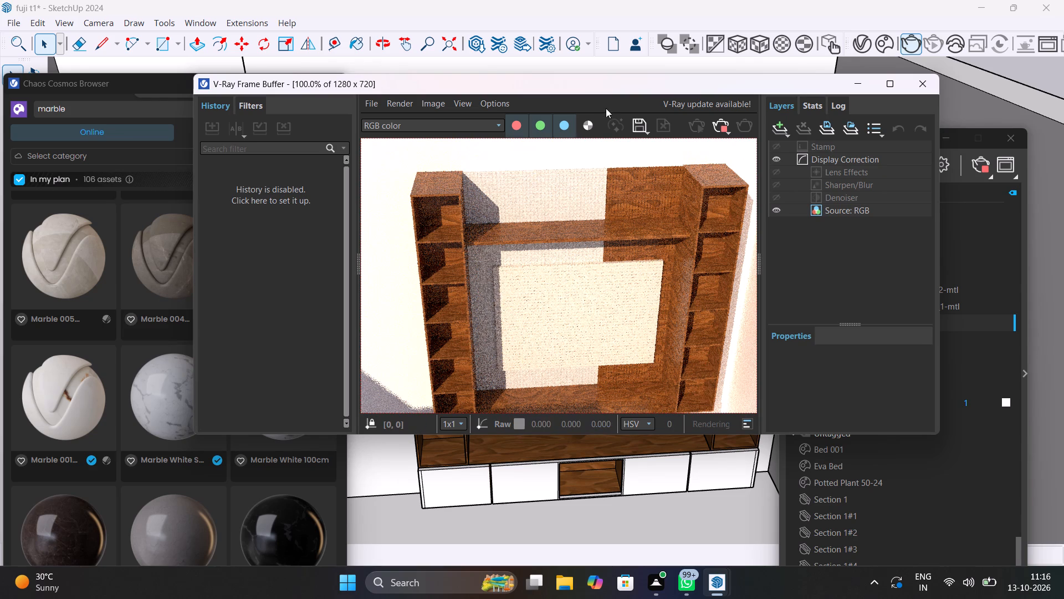
{"action": "left_click_drag", "start_coordinate": [612, 88], "coordinate": [659, 404]}
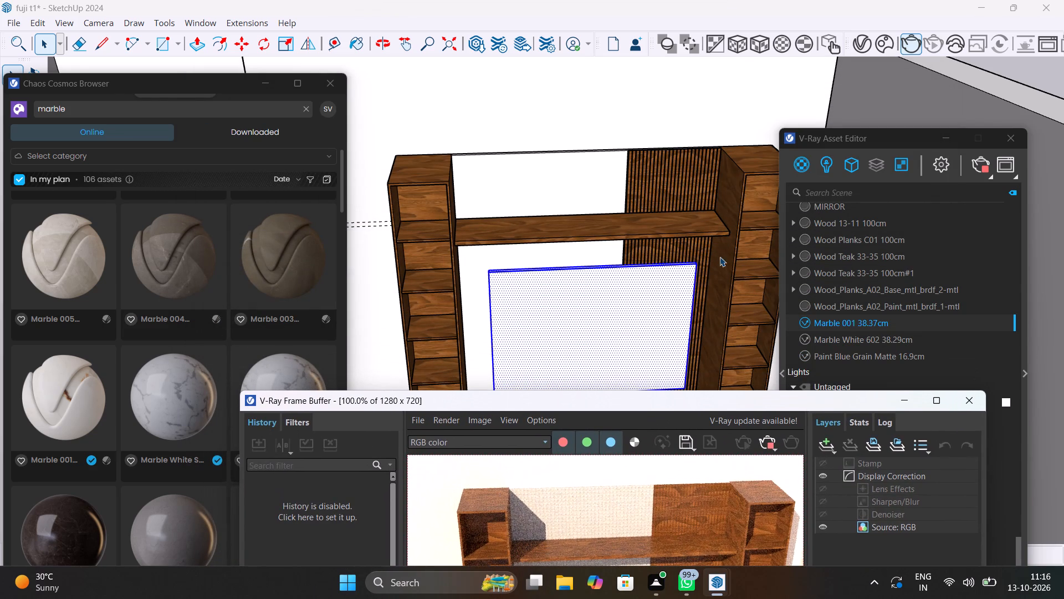
Apply V-Ray's fitted tri-planar projection to the selected TV panel and check its front face up close.
{"action": "left_click", "coordinate": [759, 47]}
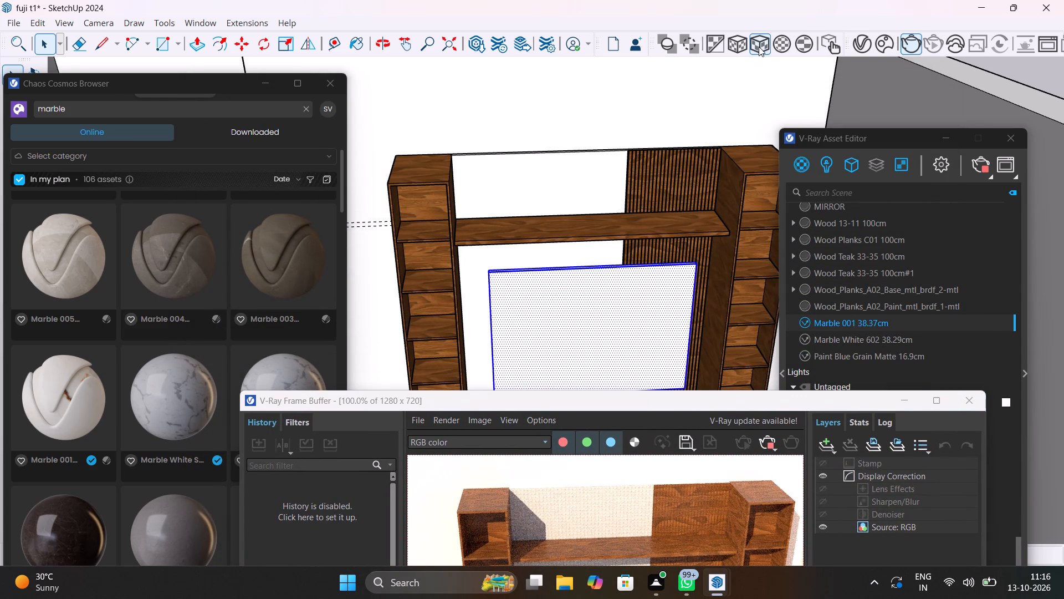
{"action": "scroll", "coordinate": [560, 333], "scroll_direction": "up", "scroll_amount": 10}
{"action": "middle_click_drag", "start_coordinate": [530, 327], "coordinate": [535, 322]}
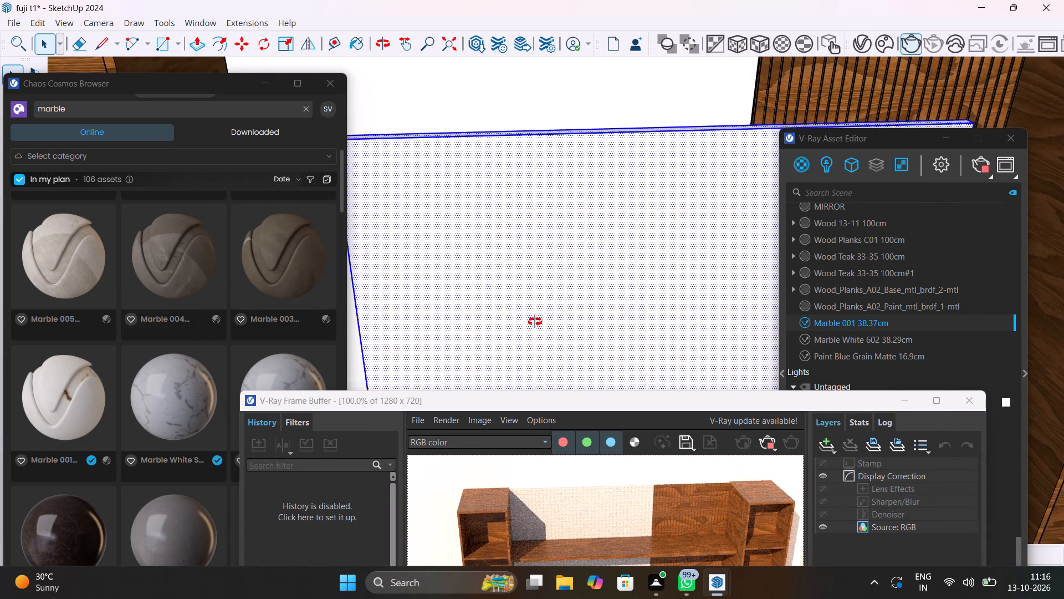
{"action": "middle_click_drag", "start_coordinate": [535, 322], "coordinate": [591, 240]}
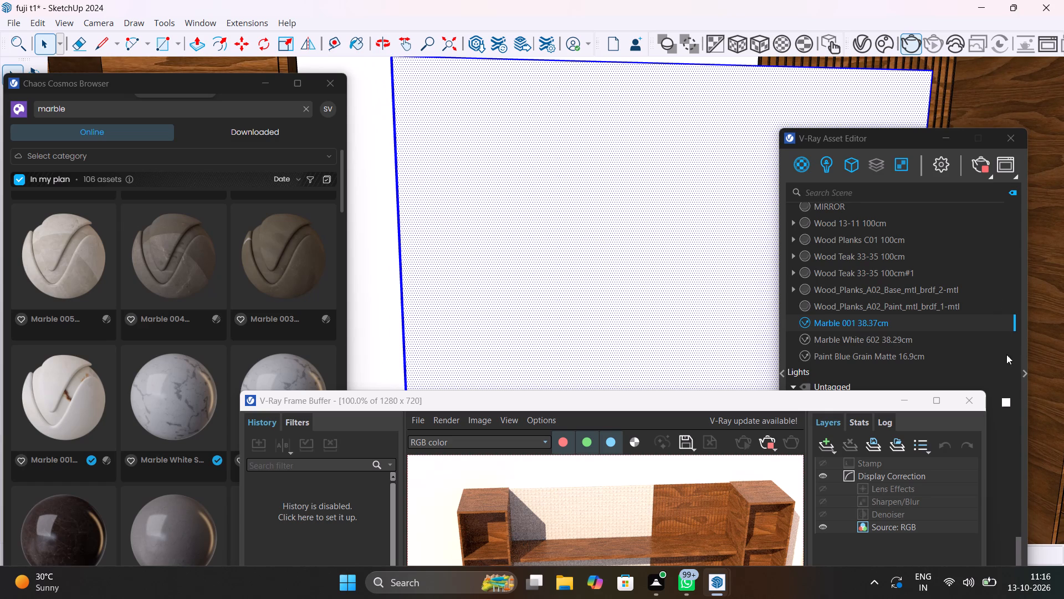
Open the Marble 001 38.37cm material settings and examine its texture placement and advanced options.
{"action": "left_click", "coordinate": [1022, 373]}
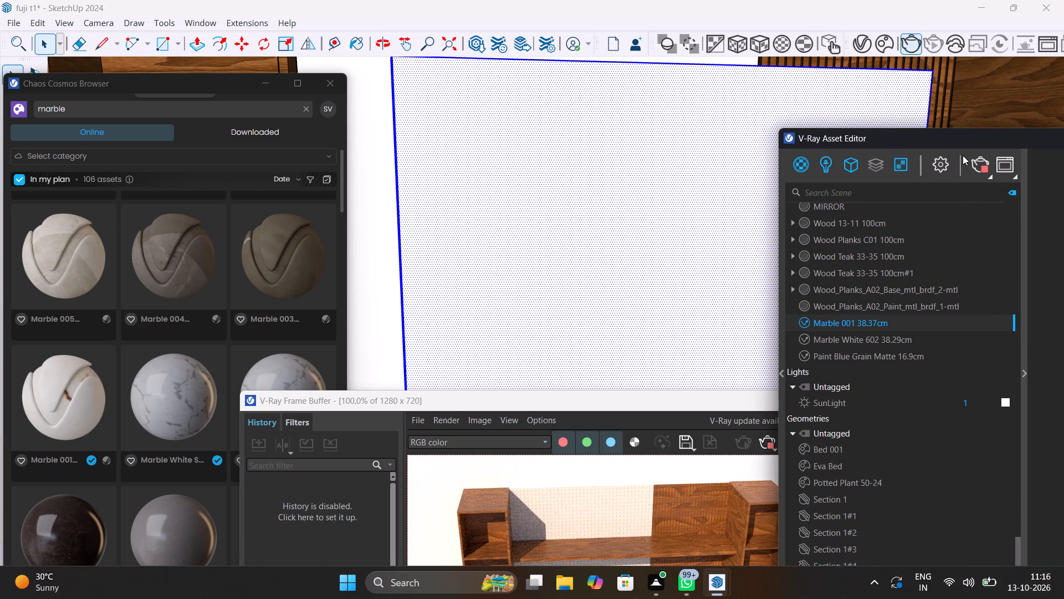
{"action": "left_click_drag", "start_coordinate": [961, 135], "coordinate": [521, 191]}
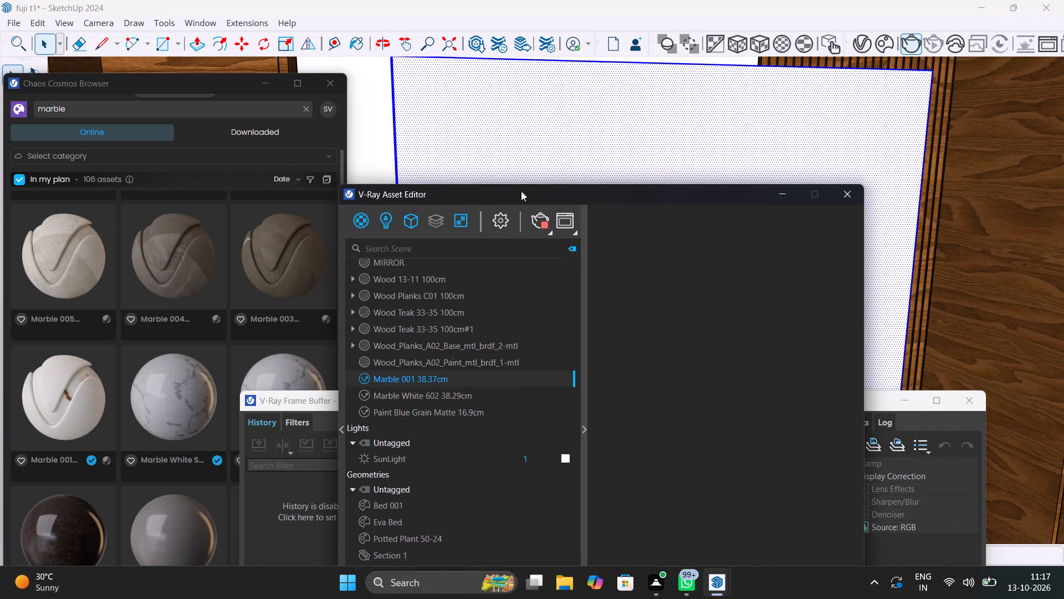
{"action": "left_click_drag", "start_coordinate": [521, 191], "coordinate": [521, 194]}
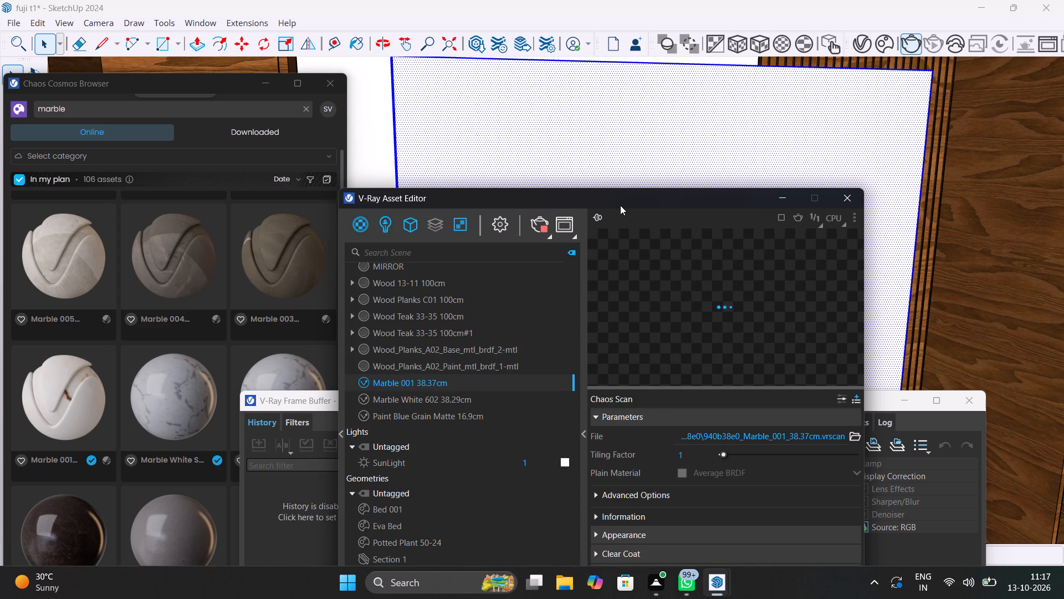
{"action": "left_click_drag", "start_coordinate": [622, 199], "coordinate": [551, 71]}
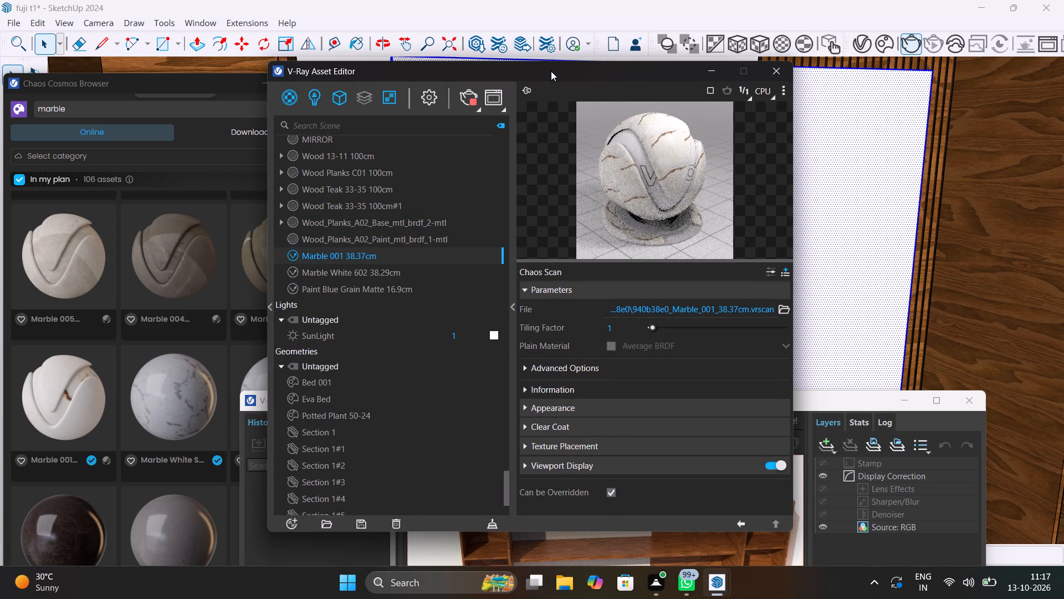
{"action": "left_click", "coordinate": [595, 448]}
{"action": "scroll", "coordinate": [636, 444], "scroll_direction": "down", "scroll_amount": 1}
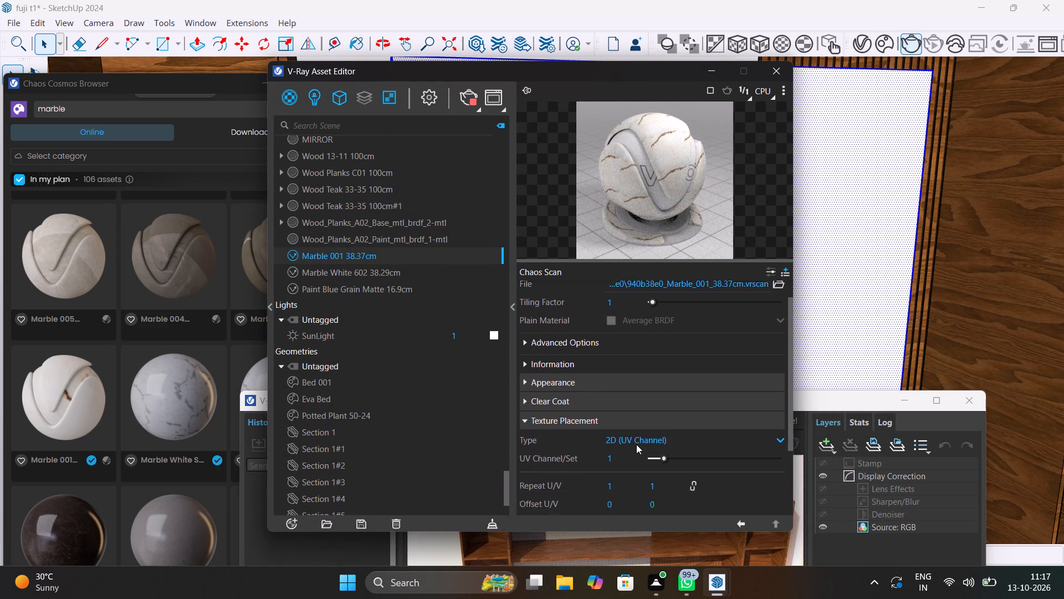
{"action": "scroll", "coordinate": [636, 444], "scroll_direction": "down", "scroll_amount": 2}
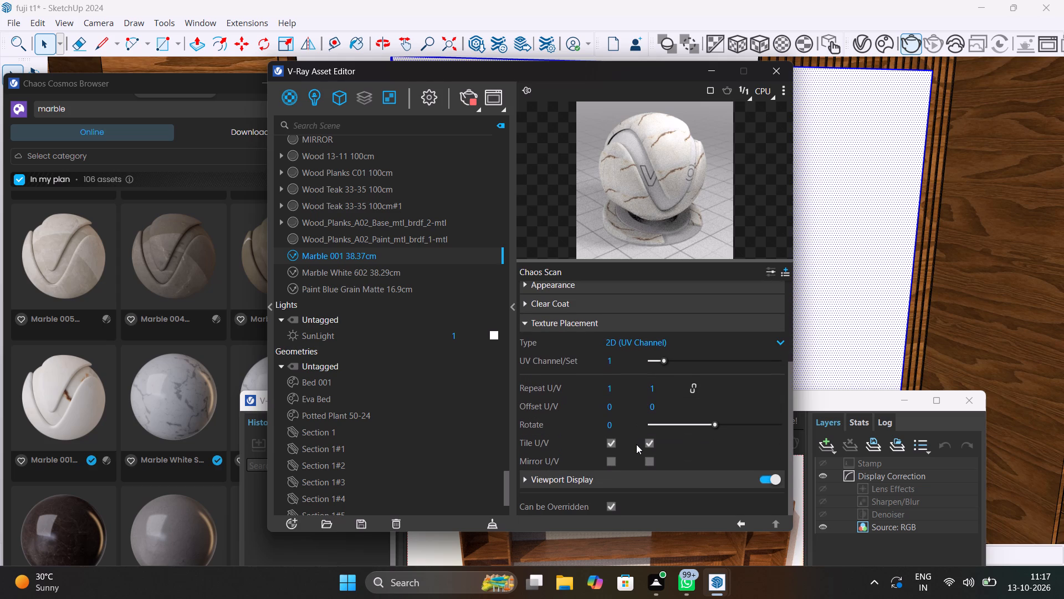
{"action": "scroll", "coordinate": [636, 444], "scroll_direction": "down", "scroll_amount": 1}
{"action": "scroll", "coordinate": [636, 444], "scroll_direction": "up", "scroll_amount": 3}
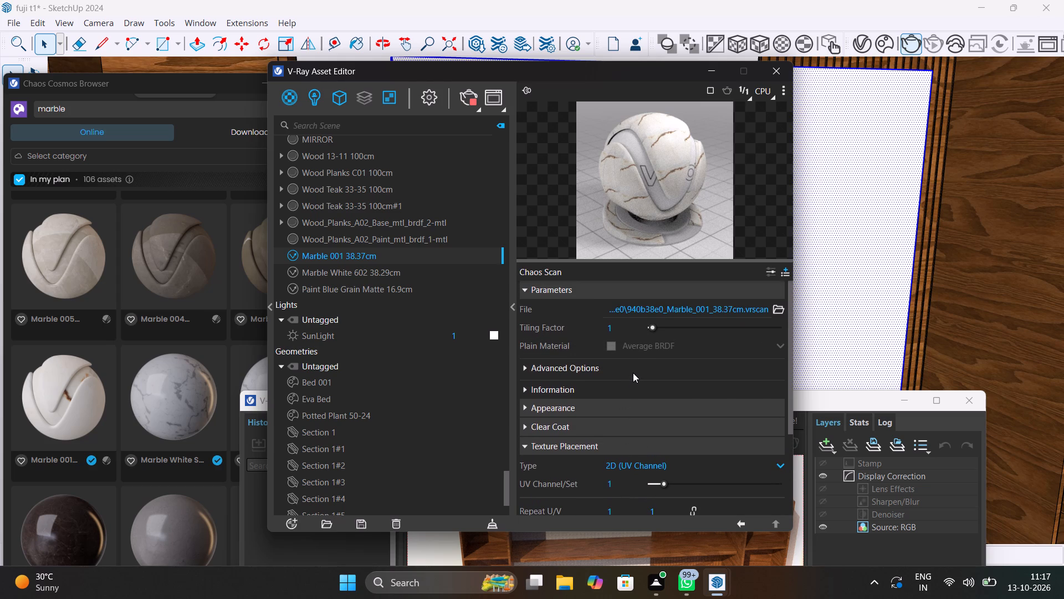
{"action": "left_click", "coordinate": [633, 373]}
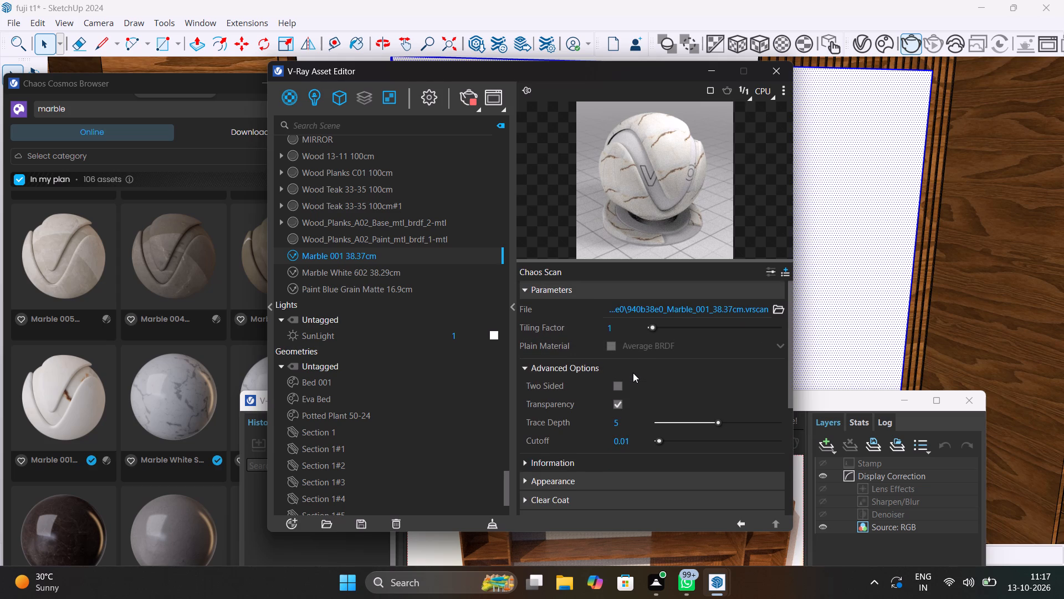
Try several tiling factors for Marble 001 38.37cm against the material preview and settle on 2.
{"action": "left_click", "coordinate": [662, 326]}
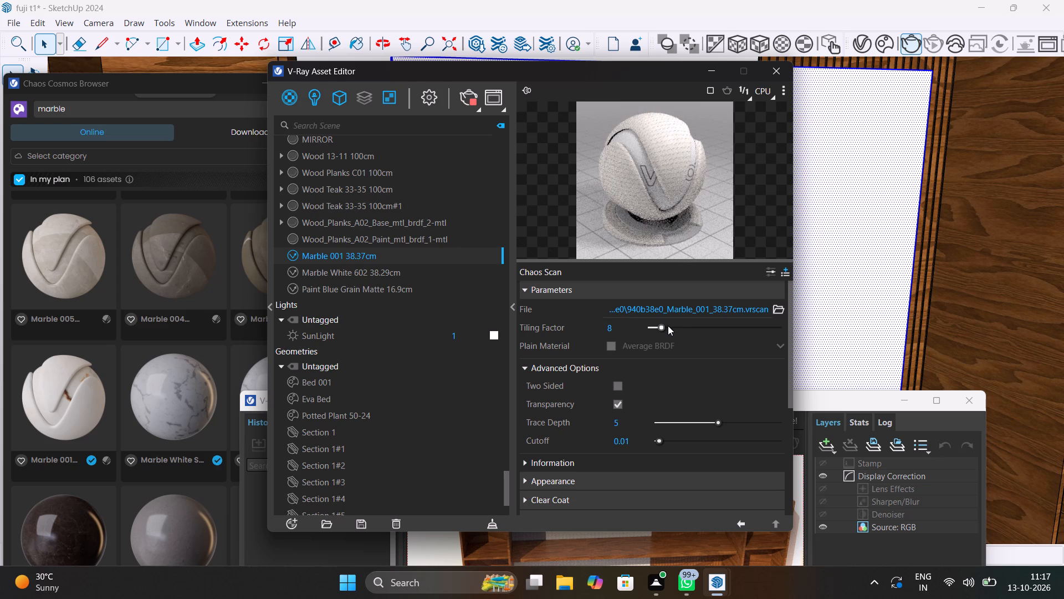
{"action": "left_click", "coordinate": [685, 326]}
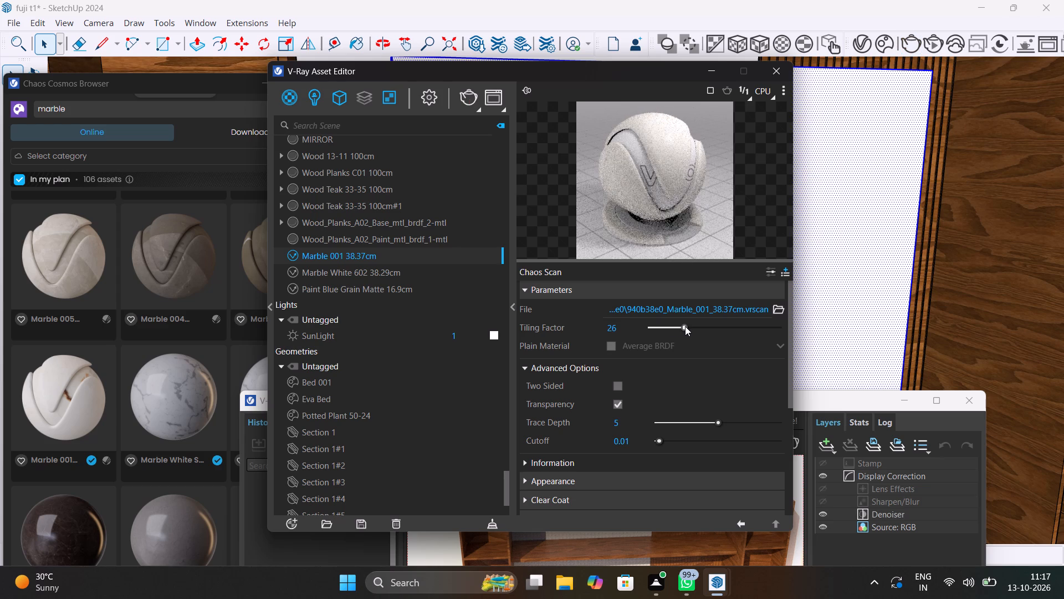
{"action": "left_click_drag", "start_coordinate": [685, 326], "coordinate": [771, 330]}
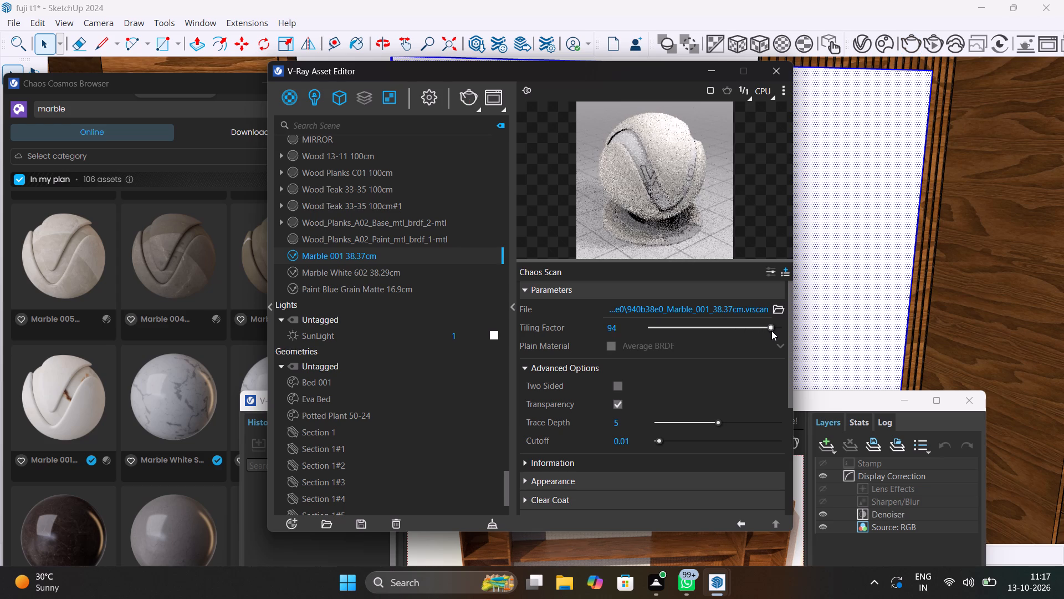
{"action": "left_click", "coordinate": [649, 328]}
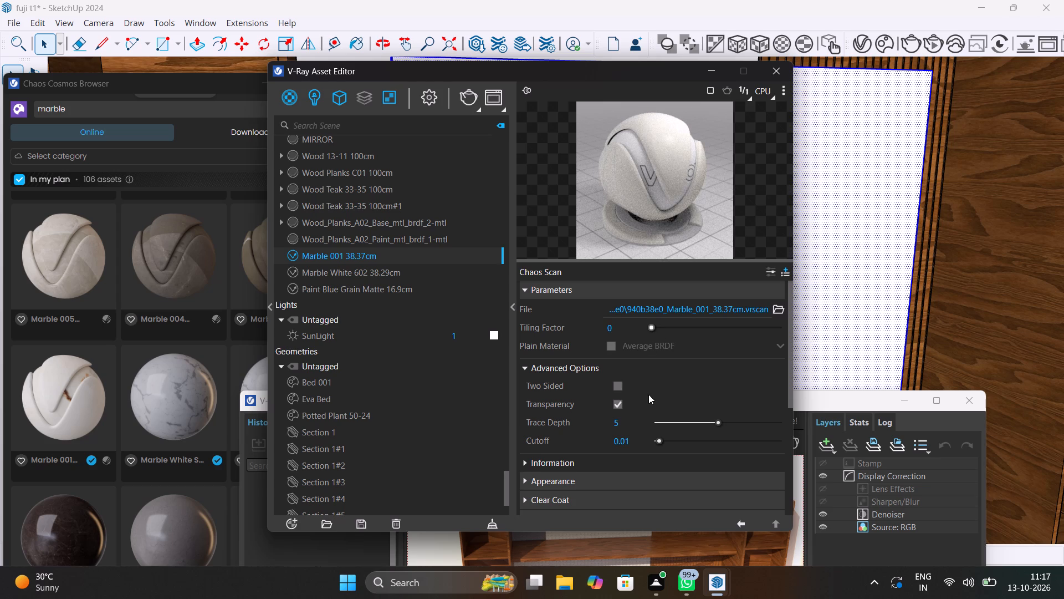
{"action": "scroll", "coordinate": [648, 394], "scroll_direction": "down", "scroll_amount": 1}
{"action": "scroll", "coordinate": [648, 394], "scroll_direction": "up", "scroll_amount": 1}
{"action": "left_click", "coordinate": [660, 327]}
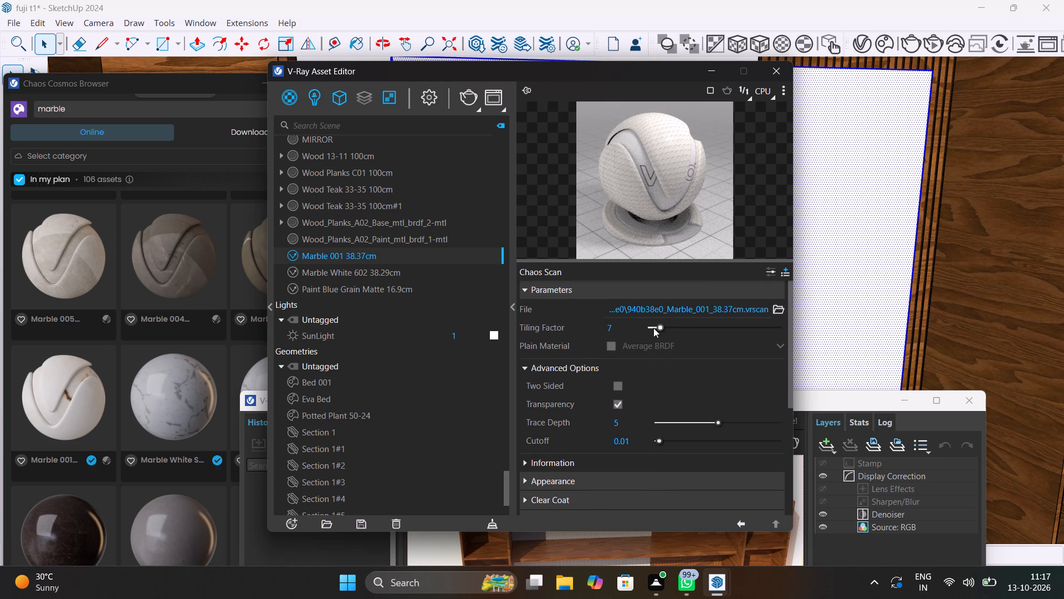
{"action": "left_click", "coordinate": [652, 328]}
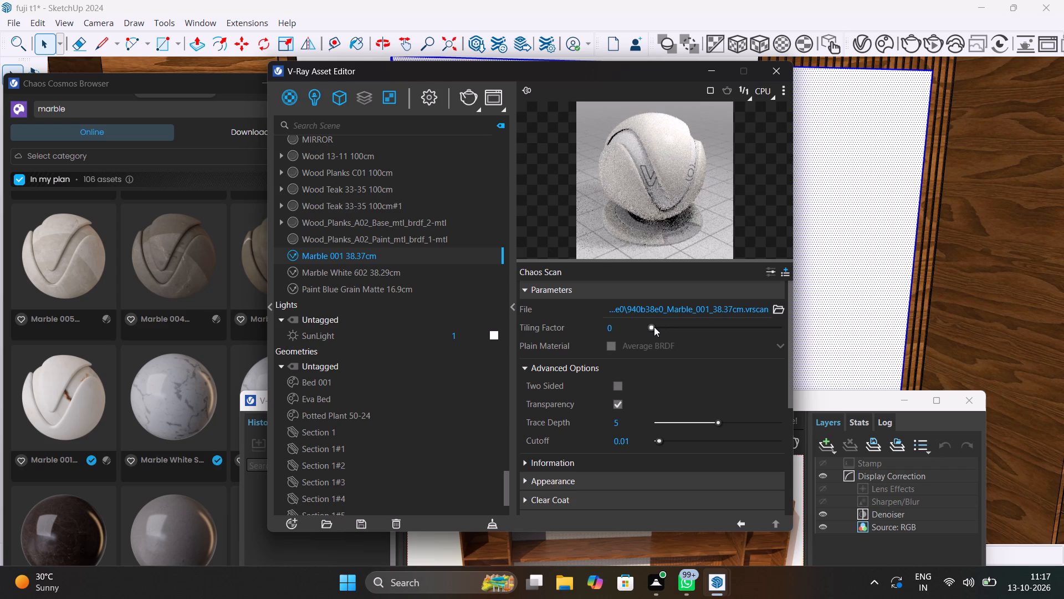
{"action": "left_click", "coordinate": [654, 327]}
Look through the Marble 001 38.37cm texture placement, viewport display, clear coat, information and plain material settings for further adjustments.
{"action": "scroll", "coordinate": [649, 386], "scroll_direction": "down", "scroll_amount": 1}
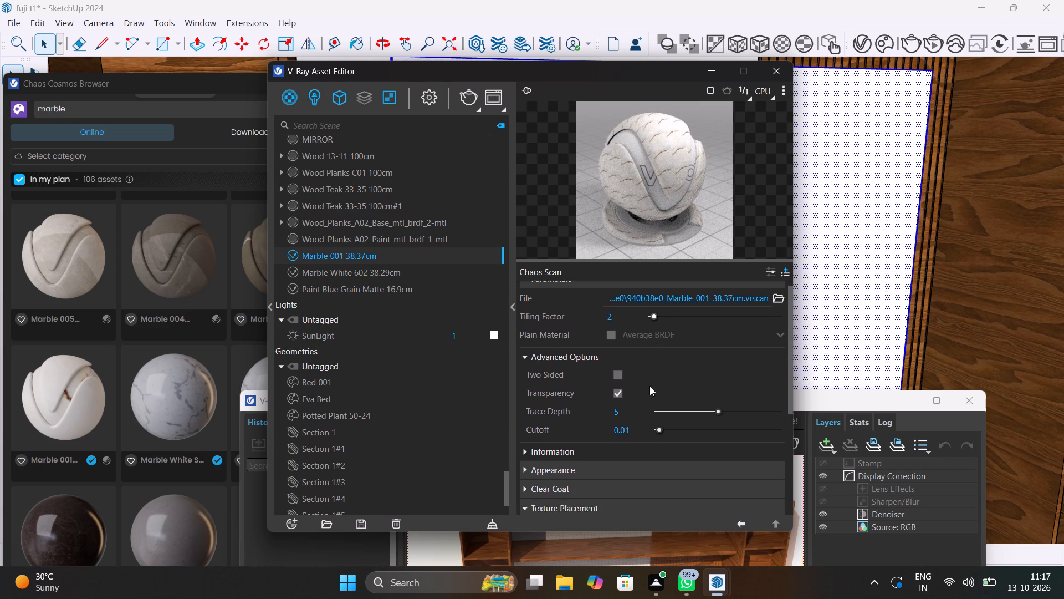
{"action": "scroll", "coordinate": [649, 386], "scroll_direction": "down", "scroll_amount": 1}
{"action": "scroll", "coordinate": [649, 386], "scroll_direction": "up", "scroll_amount": 1}
{"action": "scroll", "coordinate": [649, 386], "scroll_direction": "down", "scroll_amount": 4}
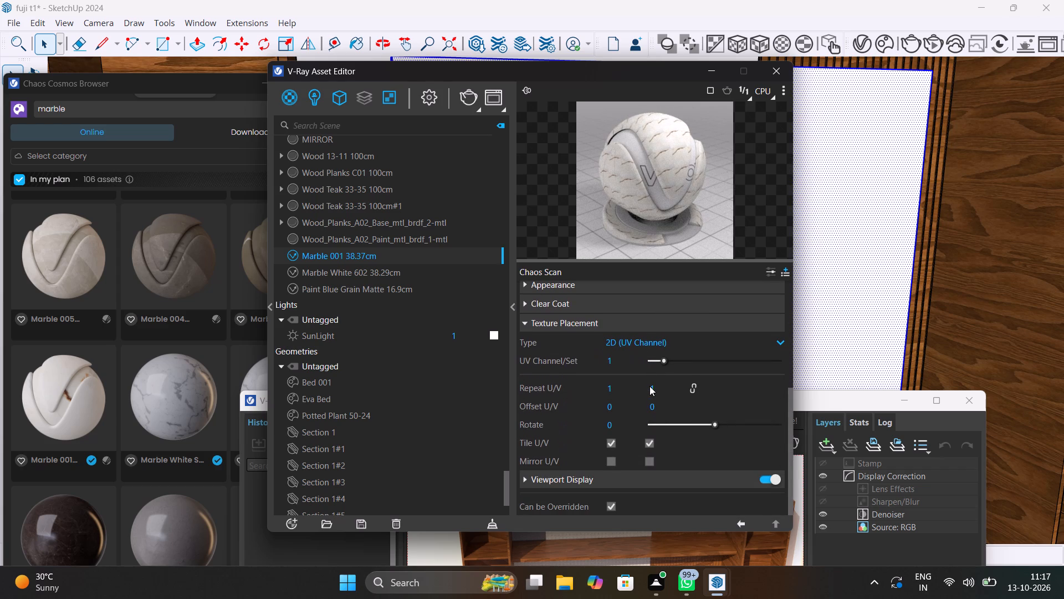
{"action": "scroll", "coordinate": [649, 386], "scroll_direction": "up", "scroll_amount": 1}
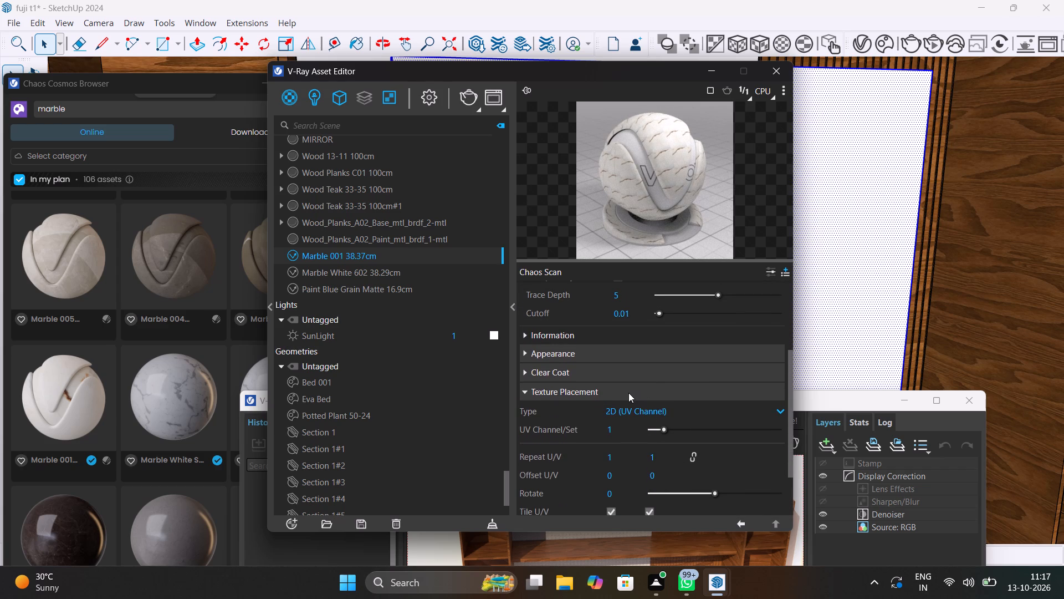
{"action": "left_click", "coordinate": [628, 393]}
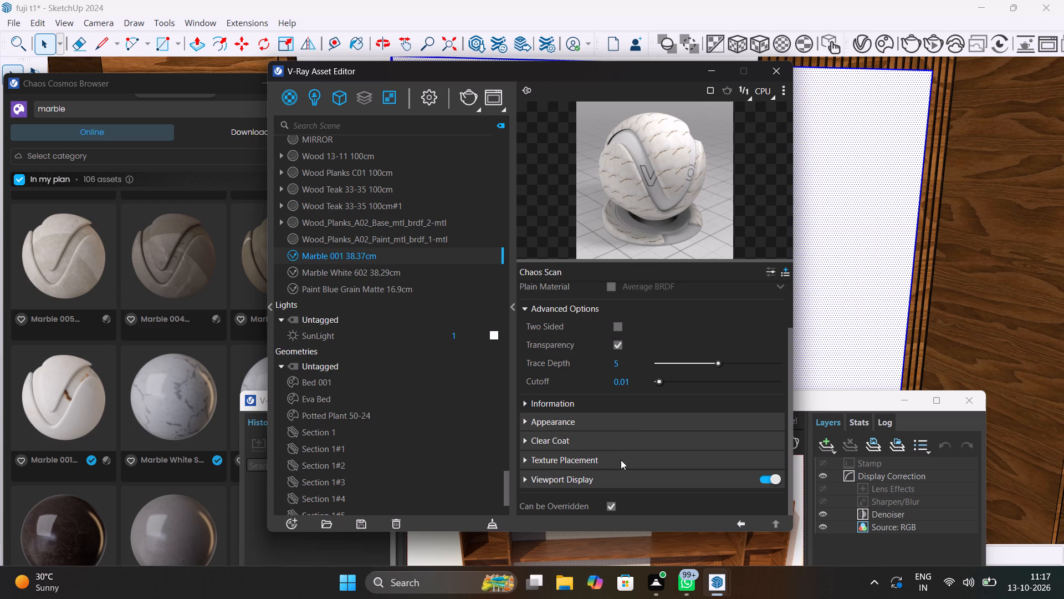
{"action": "left_click", "coordinate": [616, 479]}
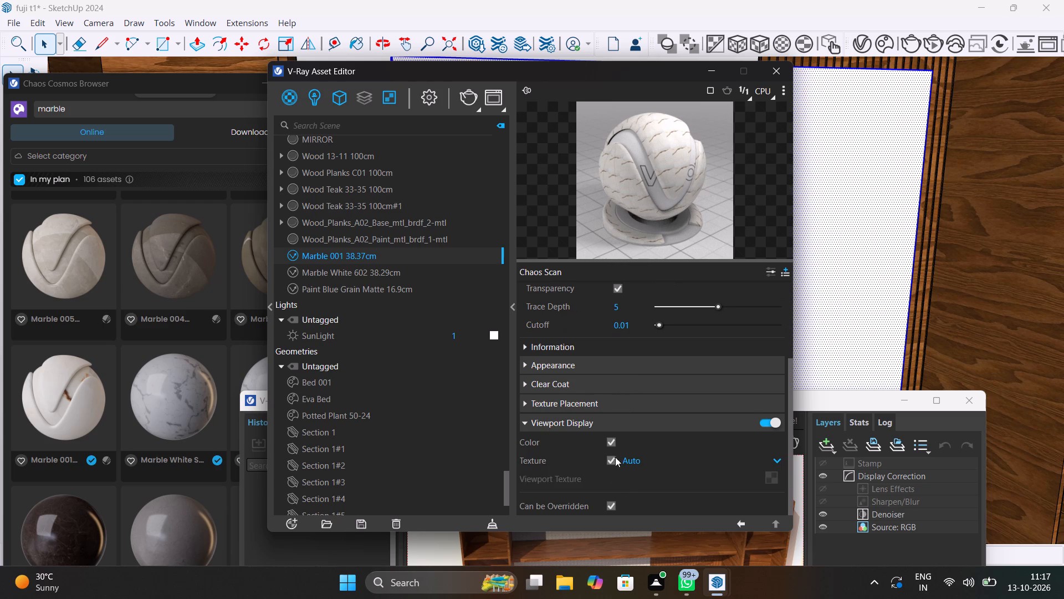
{"action": "left_click", "coordinate": [589, 380]}
{"action": "scroll", "coordinate": [594, 373], "scroll_direction": "up", "scroll_amount": 4}
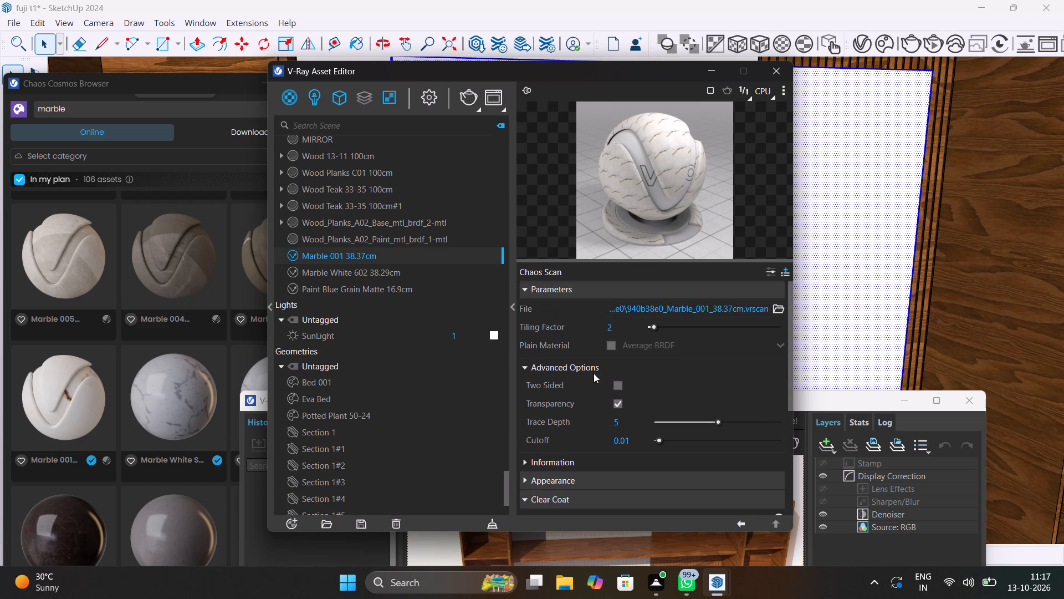
{"action": "scroll", "coordinate": [594, 373], "scroll_direction": "up", "scroll_amount": 4}
{"action": "left_click", "coordinate": [605, 346]}
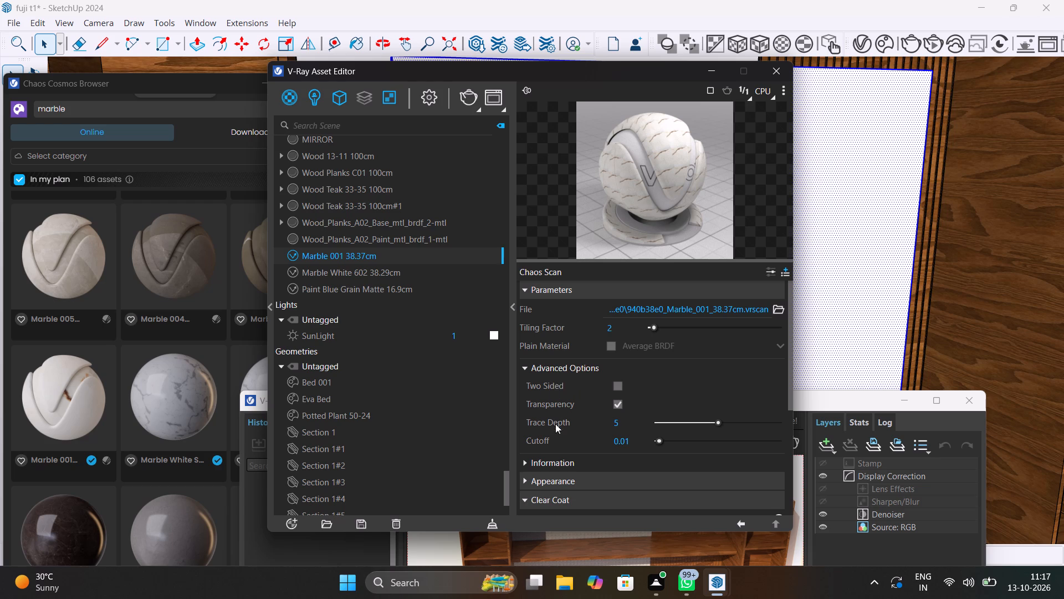
{"action": "left_click", "coordinate": [565, 367]}
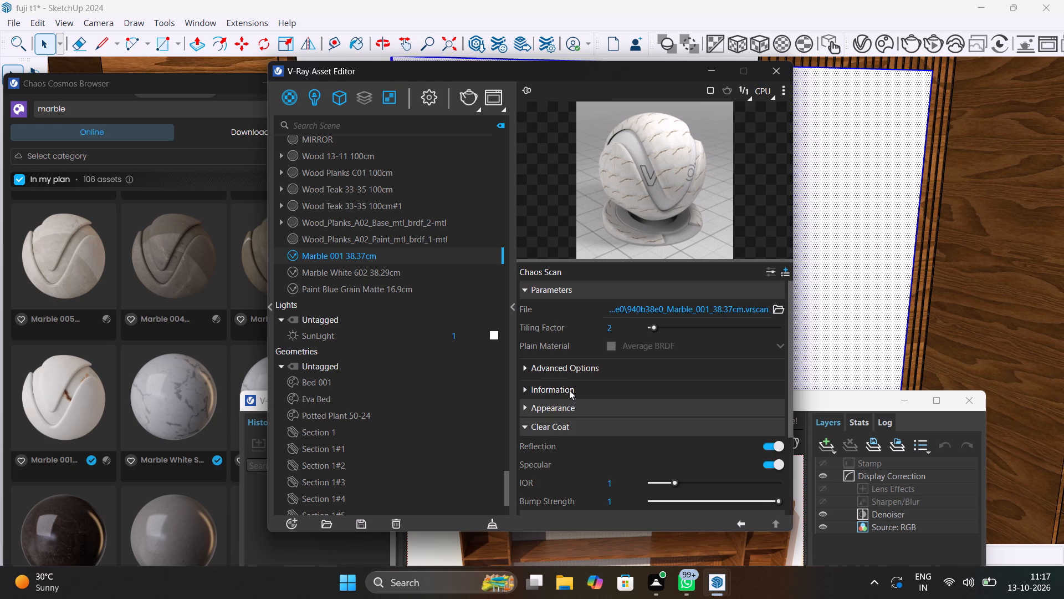
{"action": "left_click", "coordinate": [569, 390]}
{"action": "left_click", "coordinate": [569, 390]}
{"action": "scroll", "coordinate": [574, 443], "scroll_direction": "down", "scroll_amount": 2}
{"action": "left_click", "coordinate": [602, 313]}
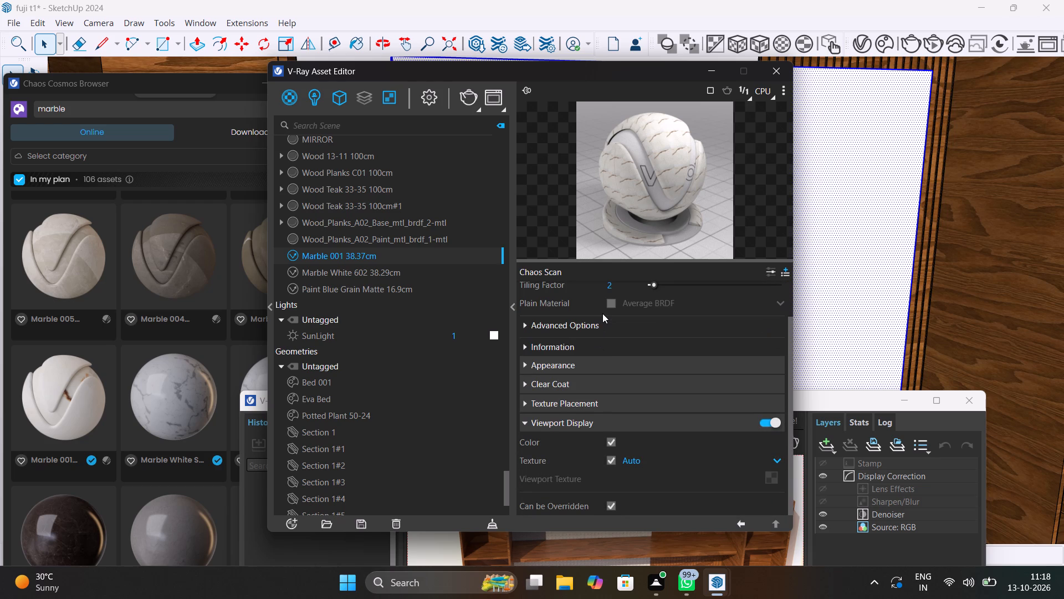
Apply the Marble 001 38.37cm material to the selected TV panel and close the material editor.
{"action": "scroll", "coordinate": [554, 420], "scroll_direction": "down", "scroll_amount": 4}
{"action": "right_click", "coordinate": [478, 257]}
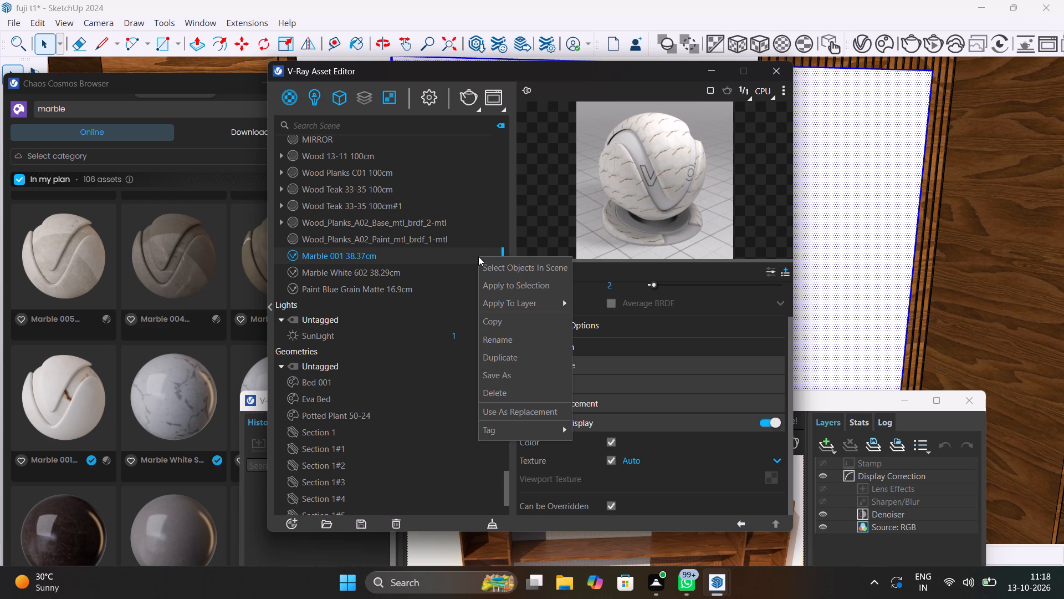
{"action": "left_click", "coordinate": [522, 288]}
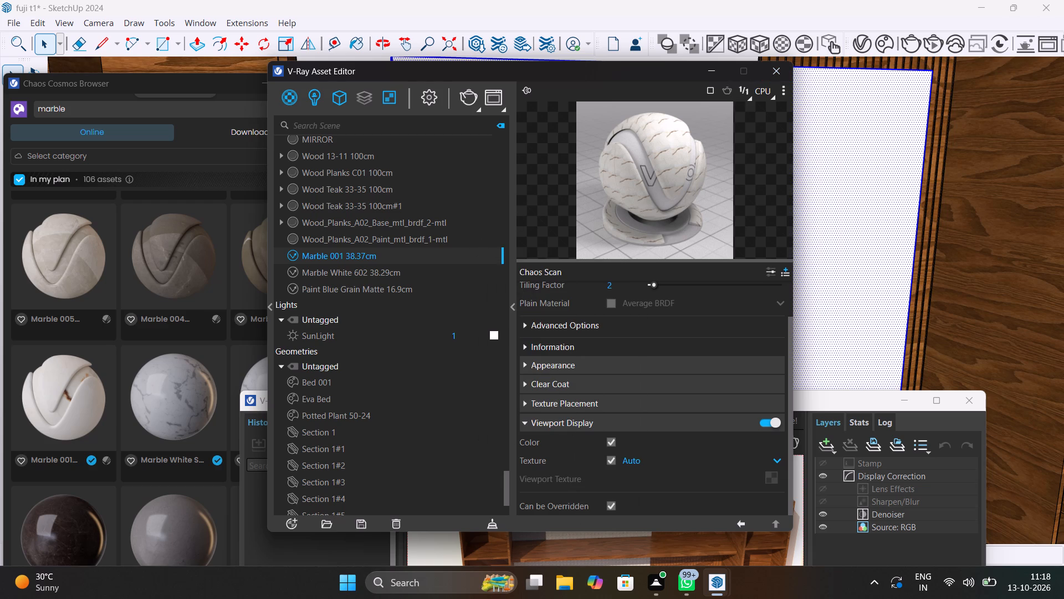
{"action": "left_click", "coordinate": [773, 72]}
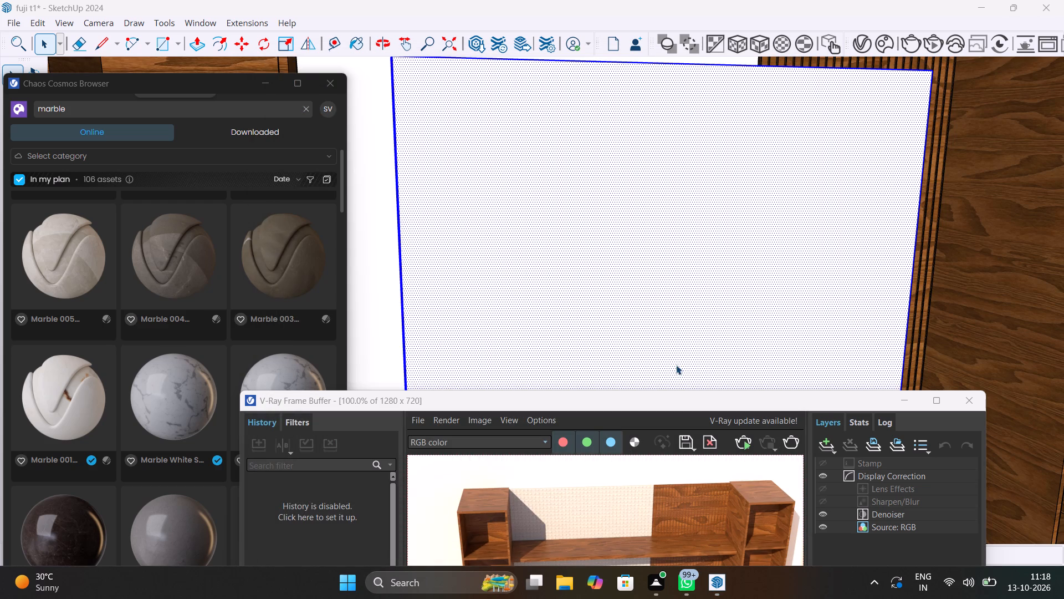
Examine the marble pattern on the TV panel in the last V-Ray render, up close and as a whole, and close the render window.
{"action": "scroll", "coordinate": [676, 365], "scroll_direction": "down", "scroll_amount": 2}
{"action": "left_click_drag", "start_coordinate": [704, 407], "coordinate": [679, 321]}
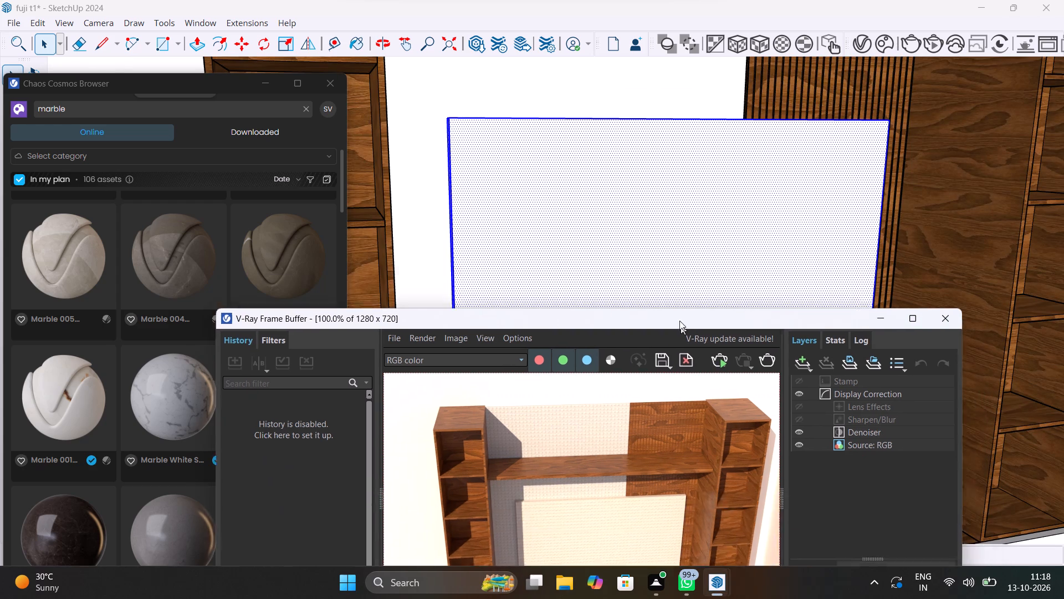
{"action": "left_click_drag", "start_coordinate": [679, 321], "coordinate": [659, 154]}
{"action": "scroll", "coordinate": [551, 387], "scroll_direction": "up", "scroll_amount": 3}
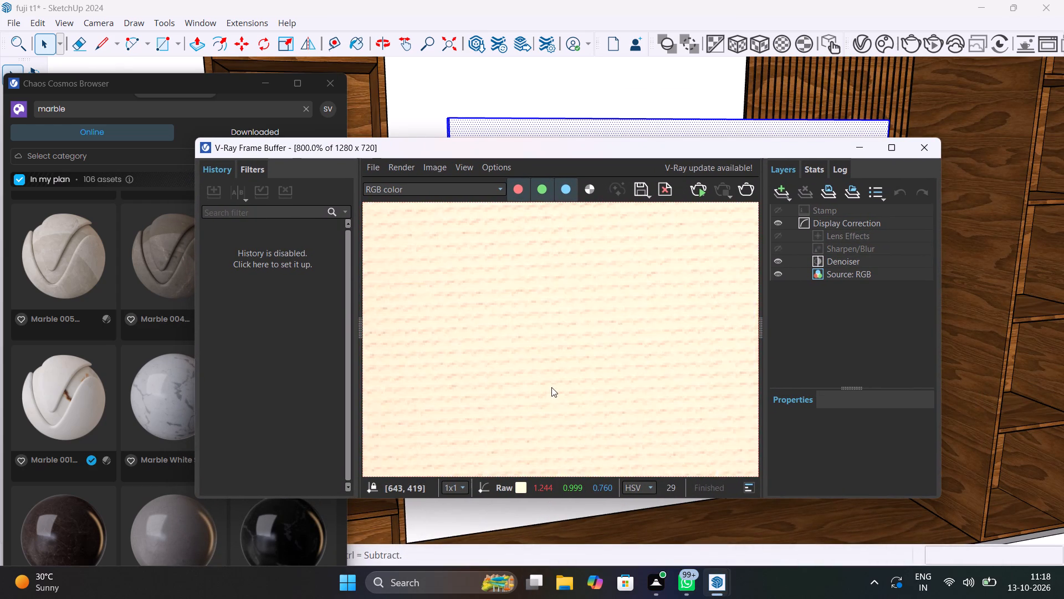
{"action": "scroll", "coordinate": [551, 387], "scroll_direction": "down", "scroll_amount": 4}
{"action": "scroll", "coordinate": [551, 387], "scroll_direction": "up", "scroll_amount": 1}
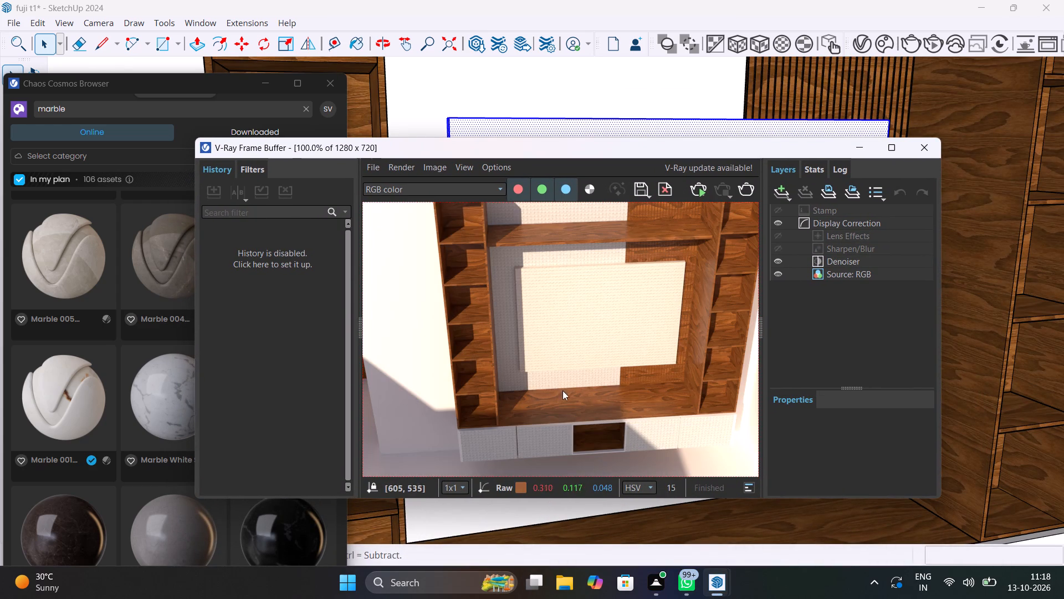
{"action": "middle_click_drag", "start_coordinate": [627, 383], "coordinate": [631, 327]}
{"action": "scroll", "coordinate": [631, 350], "scroll_direction": "up", "scroll_amount": 1}
{"action": "scroll", "coordinate": [634, 337], "scroll_direction": "down", "scroll_amount": 1}
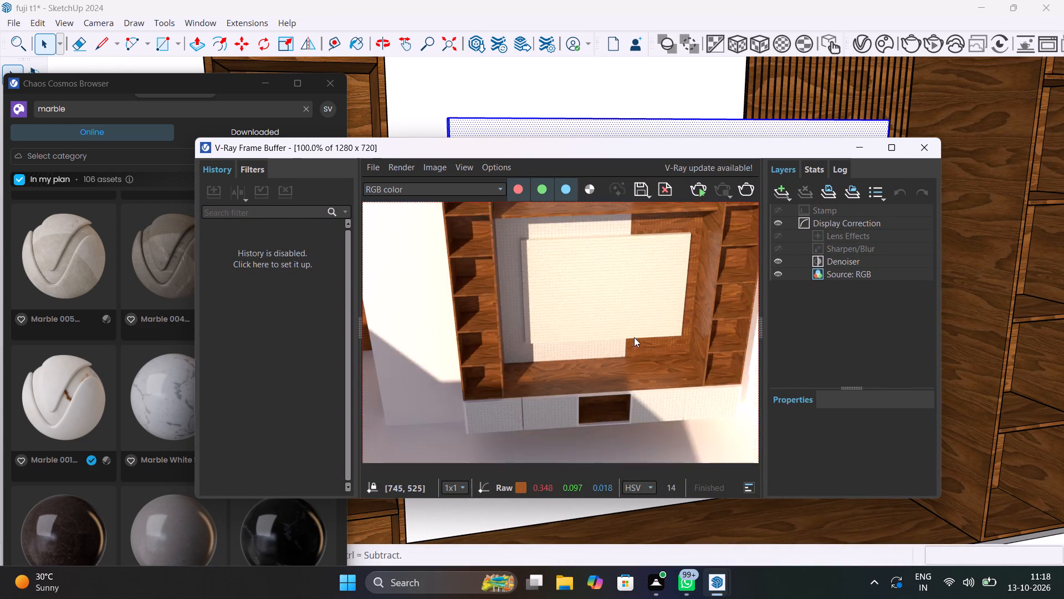
{"action": "scroll", "coordinate": [634, 337], "scroll_direction": "down", "scroll_amount": 1}
{"action": "left_click", "coordinate": [922, 143]}
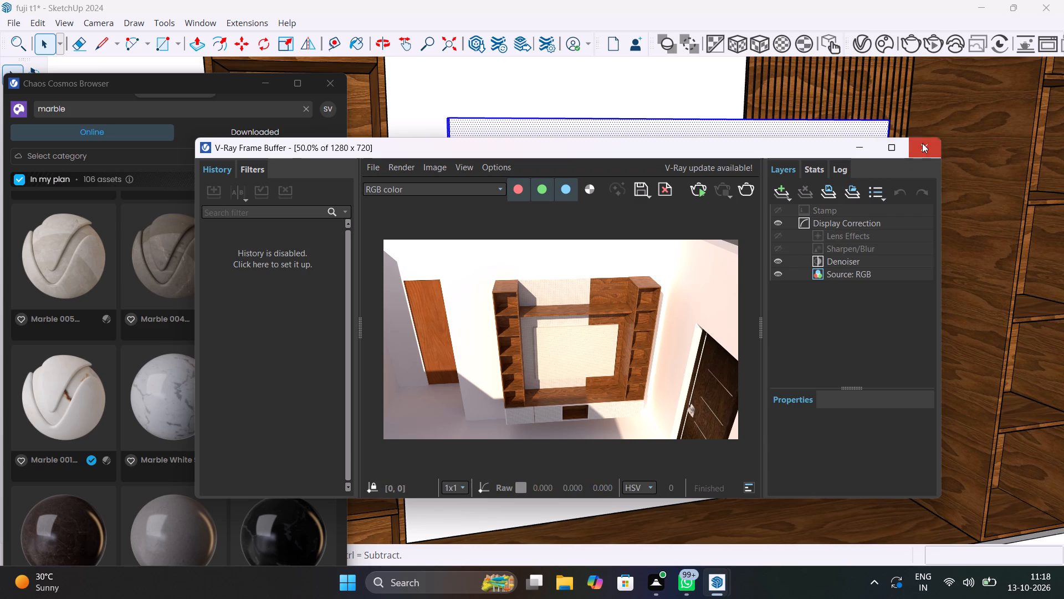
Close the Chaos Cosmos browser, show the full apartment model and return to a front view of the TV wall unit.
{"action": "scroll", "coordinate": [749, 331], "scroll_direction": "down", "scroll_amount": 11}
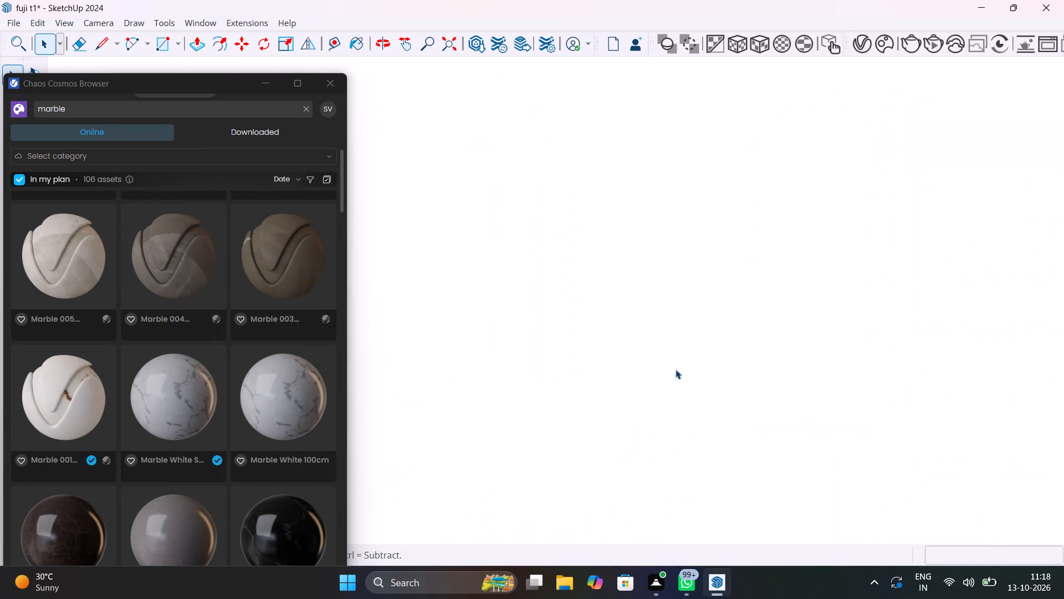
{"action": "left_click", "coordinate": [323, 79]}
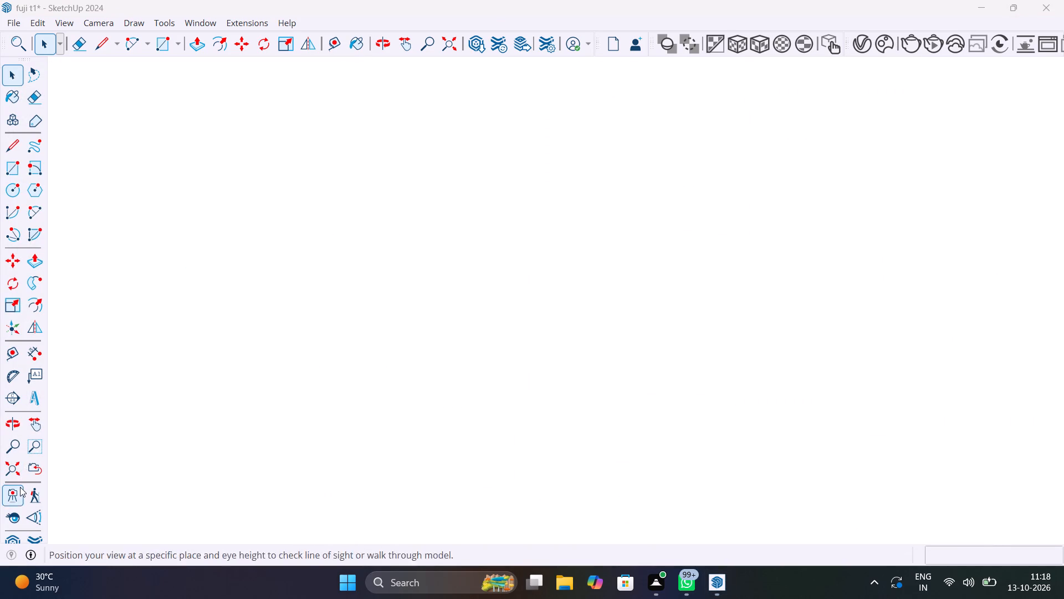
{"action": "left_click", "coordinate": [17, 471]}
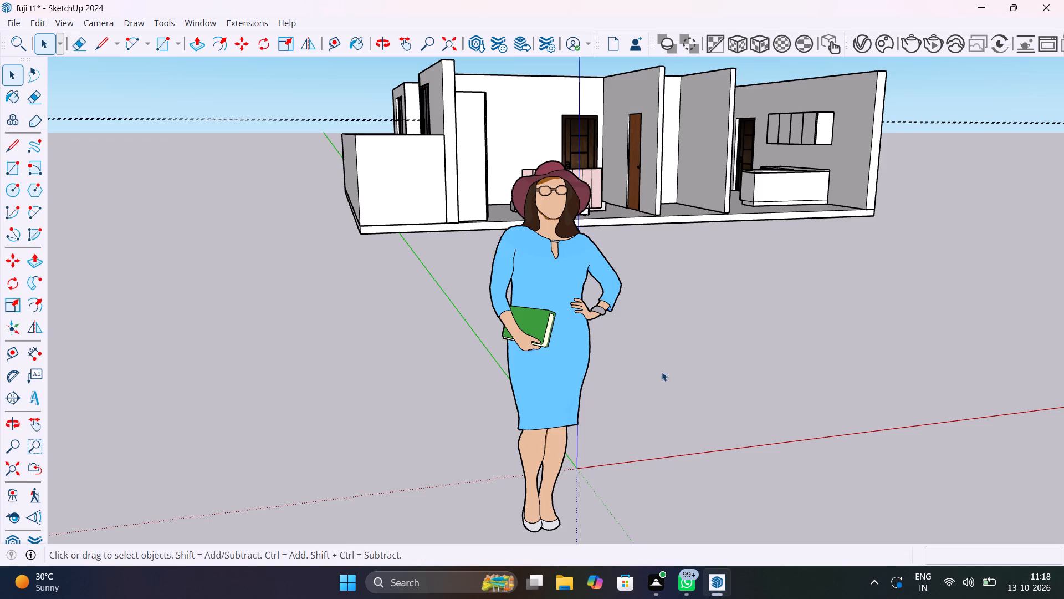
{"action": "left_click", "coordinate": [734, 292]}
{"action": "middle_click_drag", "start_coordinate": [739, 288], "coordinate": [393, 481]}
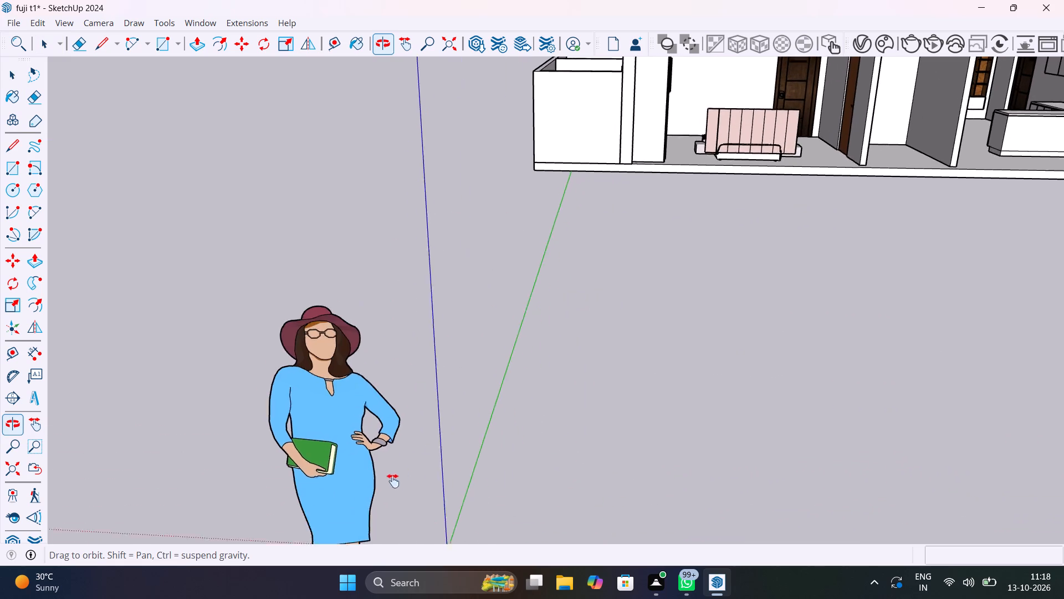
{"action": "middle_click_drag", "start_coordinate": [393, 481], "coordinate": [392, 482]}
{"action": "scroll", "coordinate": [1063, 249], "scroll_direction": "down", "scroll_amount": 7}
{"action": "middle_click_drag", "start_coordinate": [1063, 197], "coordinate": [751, 326], "text": "shift"}
{"action": "middle_click_drag", "start_coordinate": [958, 220], "coordinate": [893, 257], "text": "shift"}
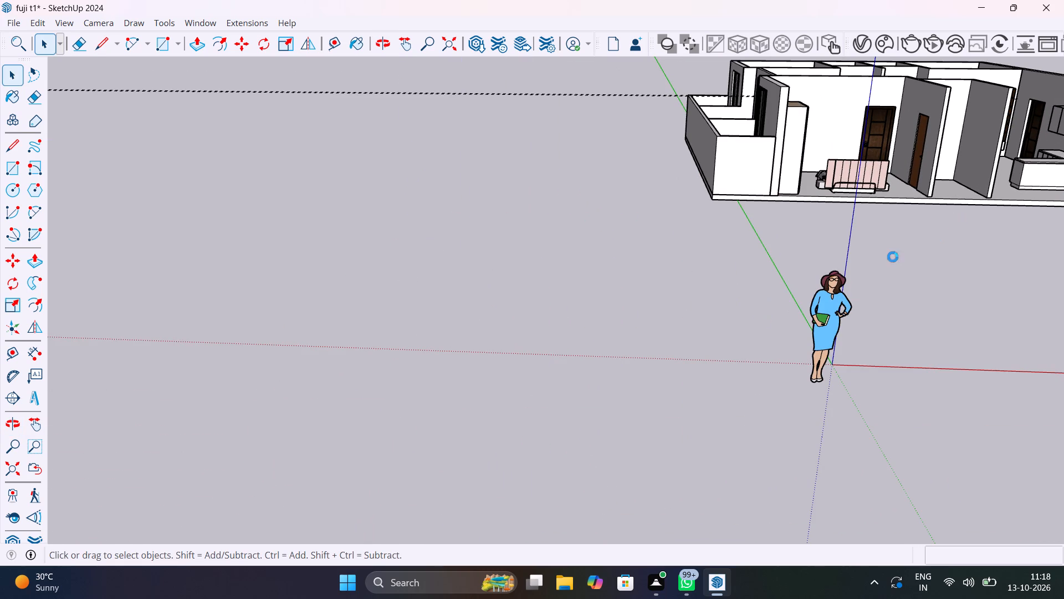
{"action": "middle_click_drag", "start_coordinate": [893, 257], "coordinate": [845, 280], "text": "shift"}
{"action": "scroll", "coordinate": [845, 278], "scroll_direction": "down", "scroll_amount": 1}
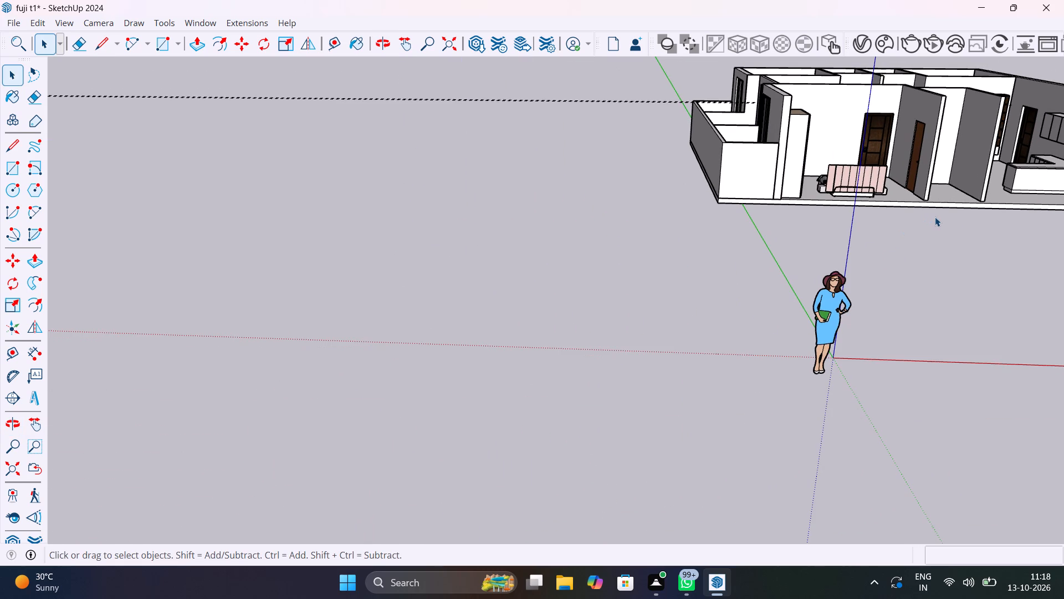
{"action": "middle_click_drag", "start_coordinate": [940, 216], "coordinate": [471, 344], "text": "shift"}
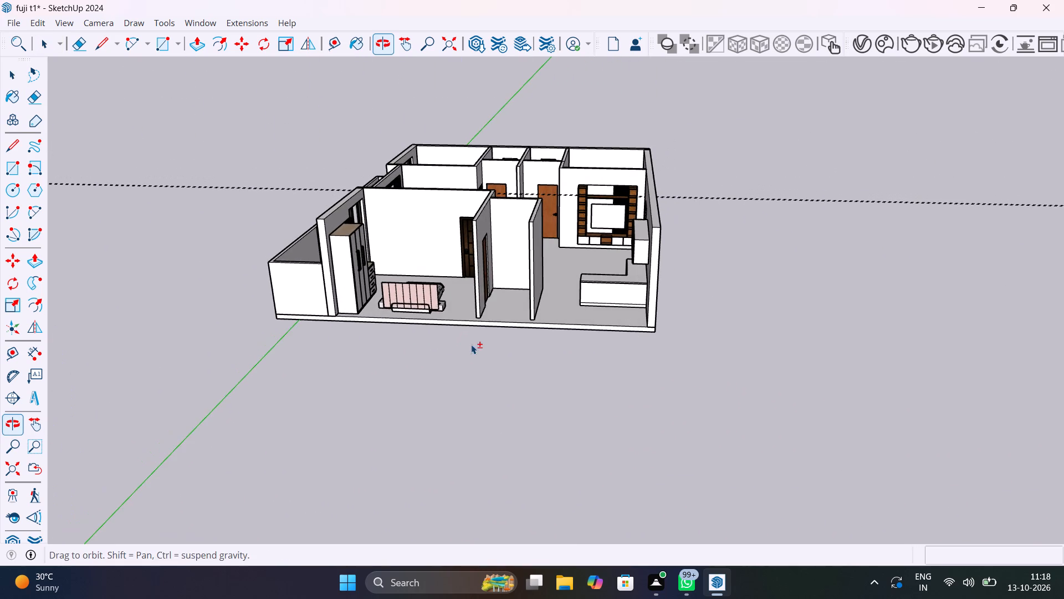
{"action": "scroll", "coordinate": [609, 217], "scroll_direction": "up", "scroll_amount": 12}
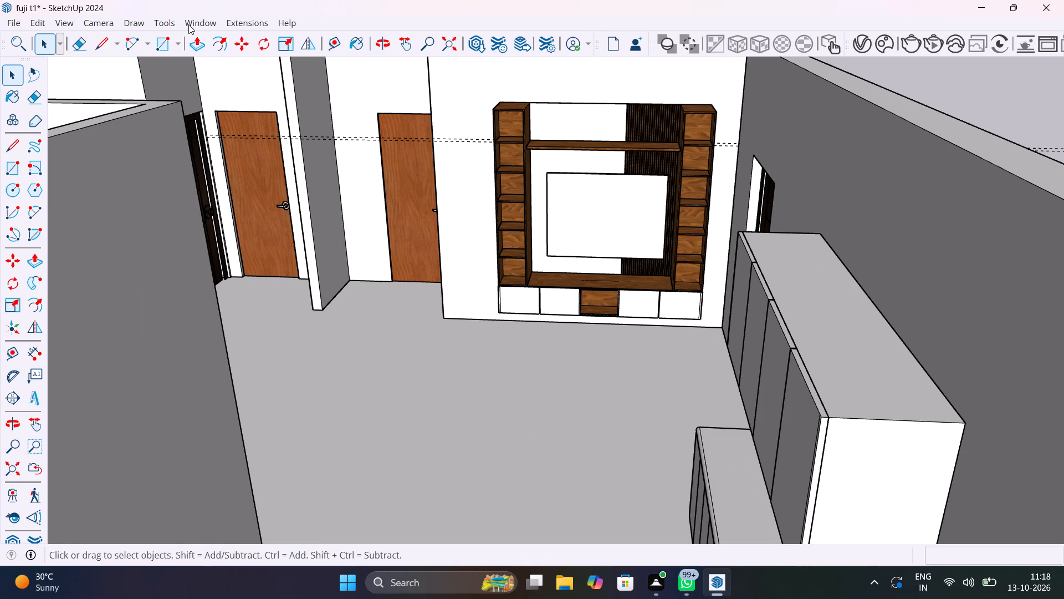
Search the online Chaos Cosmos library for "tv" and look through the listed assets.
{"action": "left_click", "coordinate": [888, 45]}
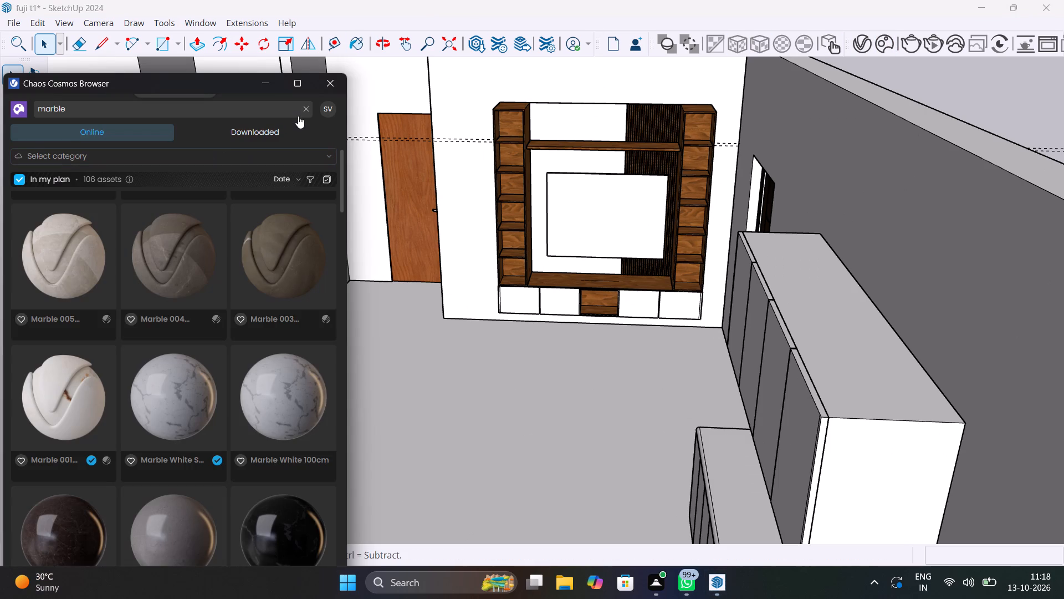
{"action": "left_click", "coordinate": [305, 110]}
{"action": "type", "text": "tv"}
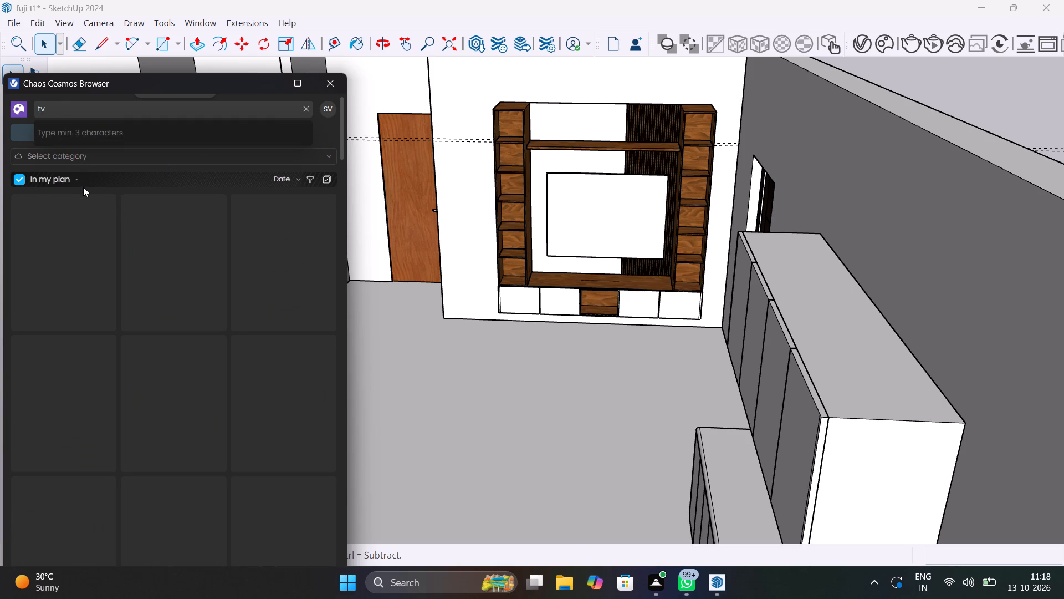
{"action": "key", "text": "Return"}
{"action": "key", "text": "Return"}
{"action": "left_click", "coordinate": [248, 106]}
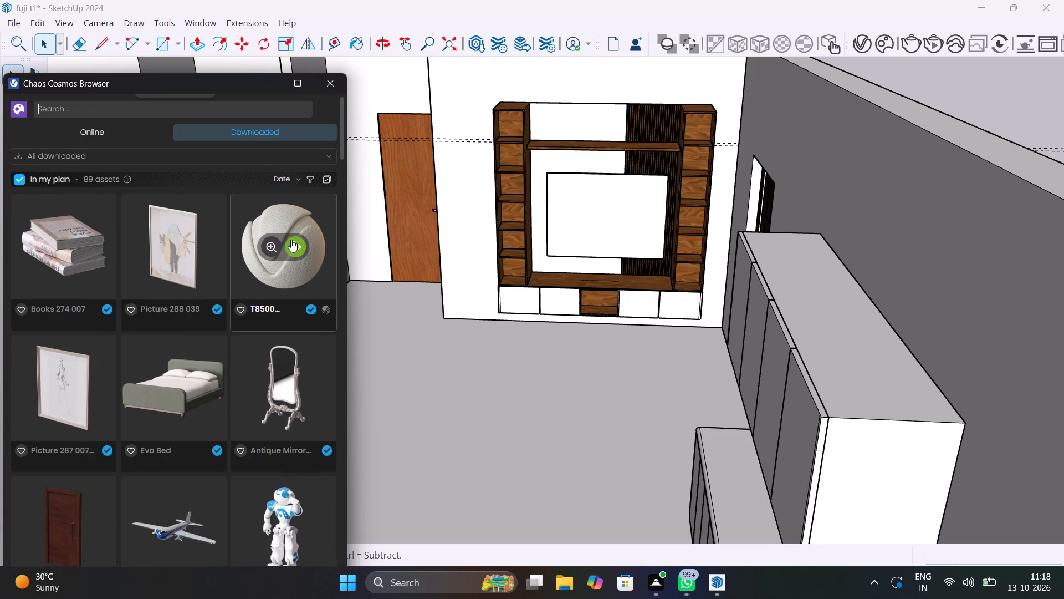
{"action": "left_click", "coordinate": [117, 135]}
{"action": "left_click", "coordinate": [174, 105]}
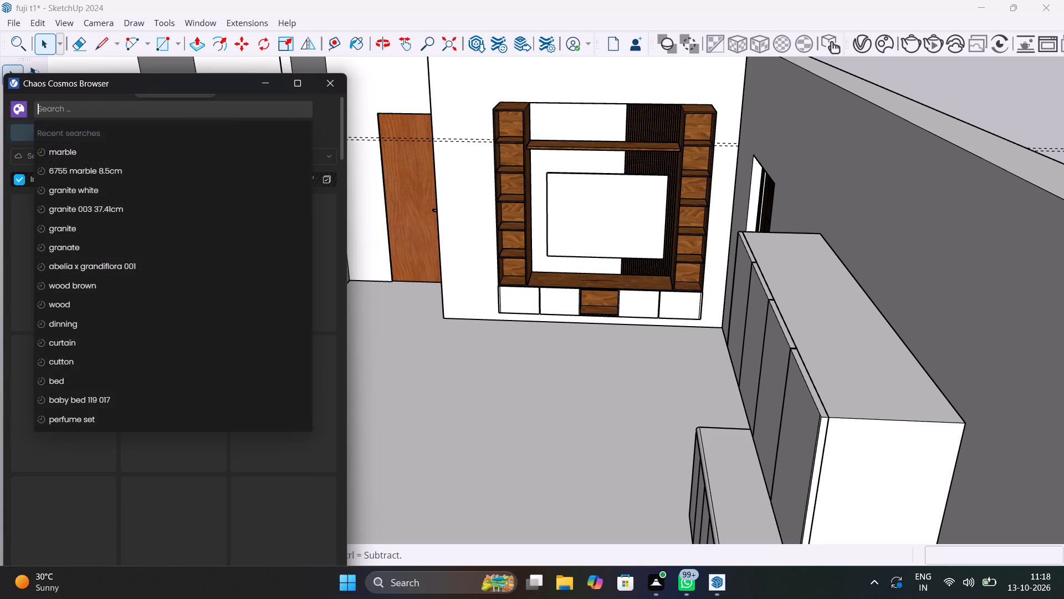
{"action": "type", "text": "tv"}
{"action": "key", "text": "Return"}
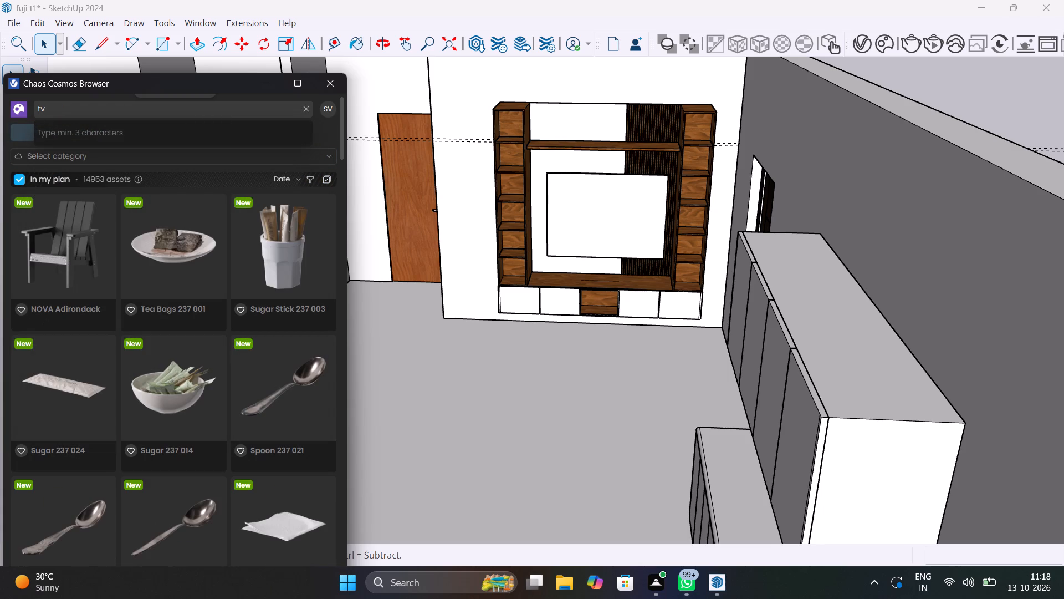
{"action": "key", "text": "Return"}
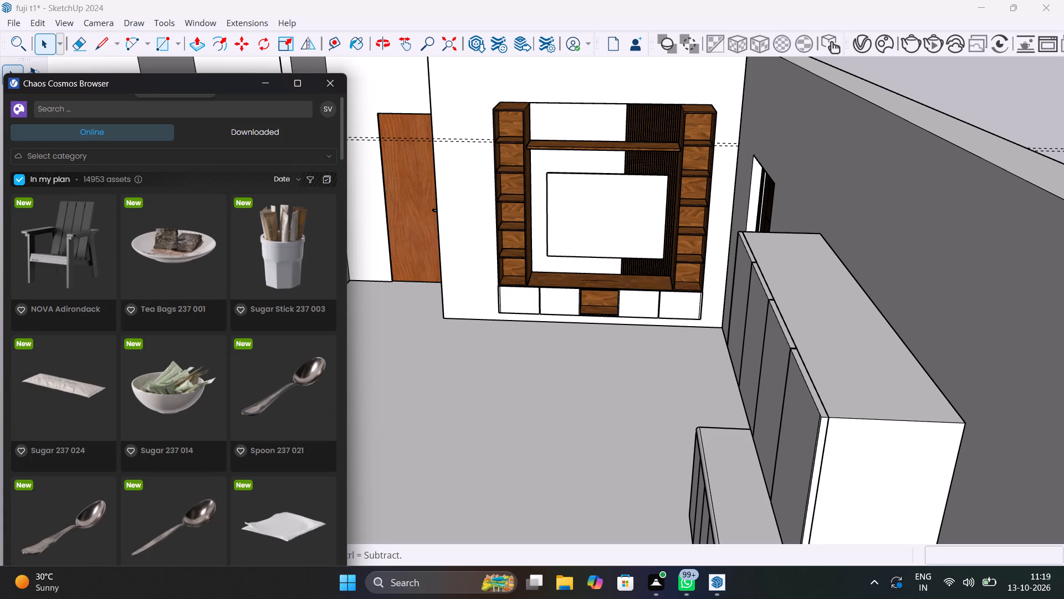
{"action": "scroll", "coordinate": [190, 178], "scroll_direction": "down", "scroll_amount": 4}
{"action": "scroll", "coordinate": [191, 224], "scroll_direction": "down", "scroll_amount": 3}
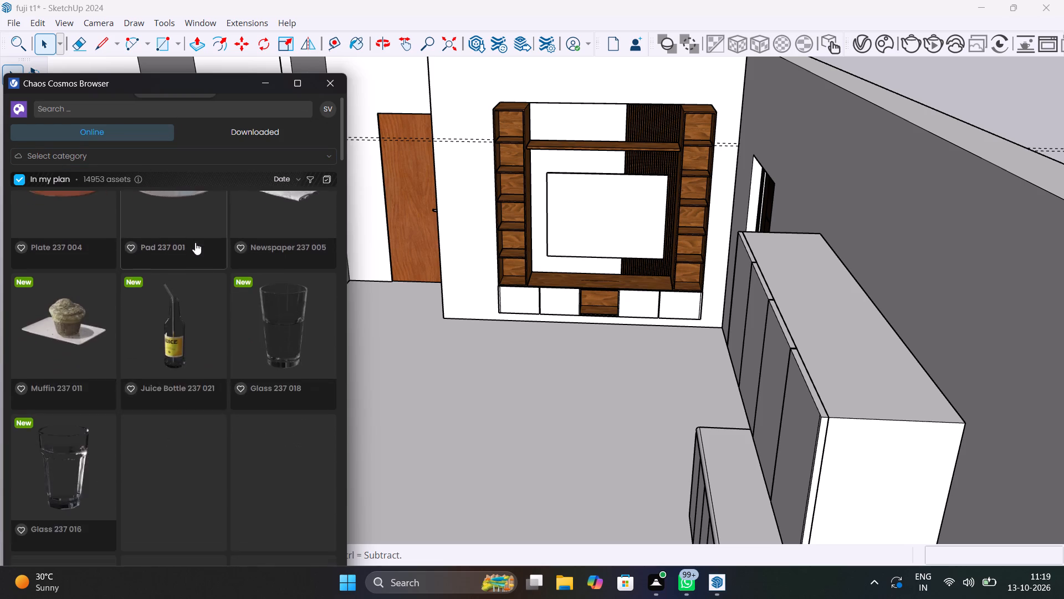
{"action": "scroll", "coordinate": [195, 242], "scroll_direction": "down", "scroll_amount": 18}
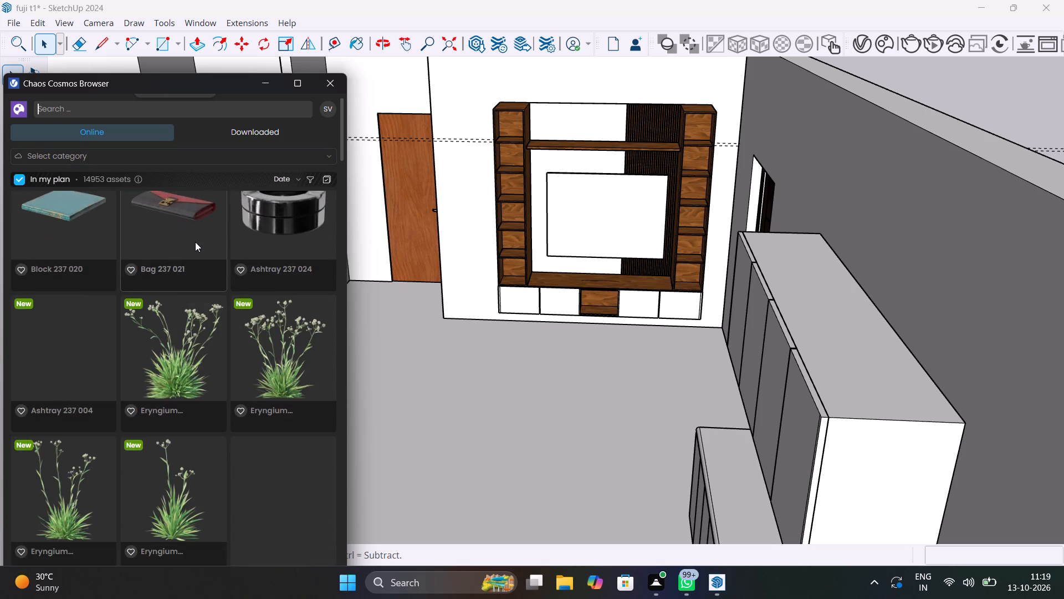
{"action": "scroll", "coordinate": [195, 242], "scroll_direction": "up", "scroll_amount": 16}
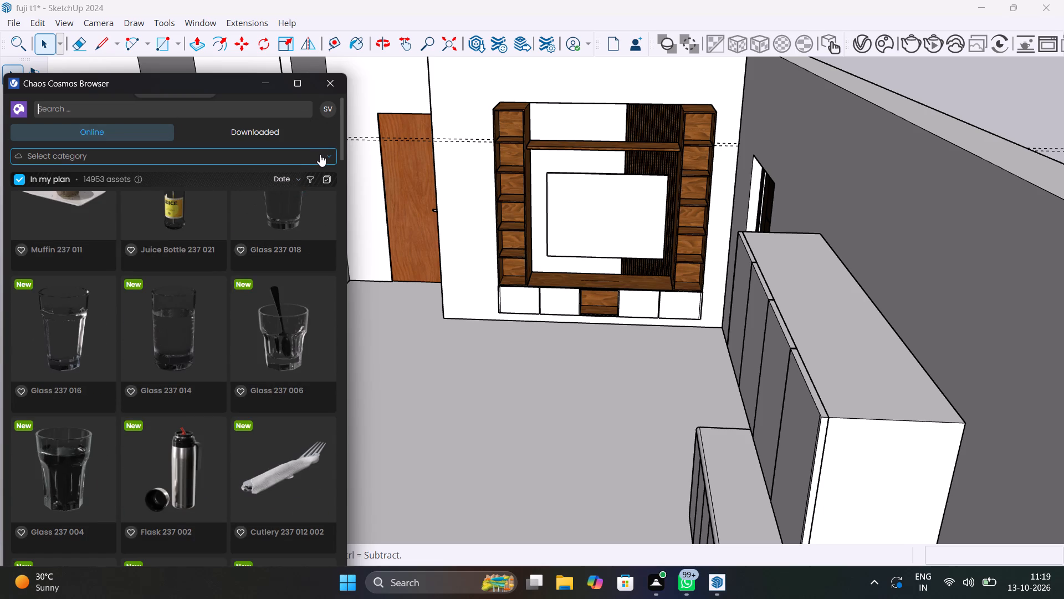
Browse the Electronics & appliances category under 3D Models, Accessories for a suitable TV, and close the asset browser.
{"action": "left_click", "coordinate": [320, 154]}
{"action": "left_click", "coordinate": [246, 176]}
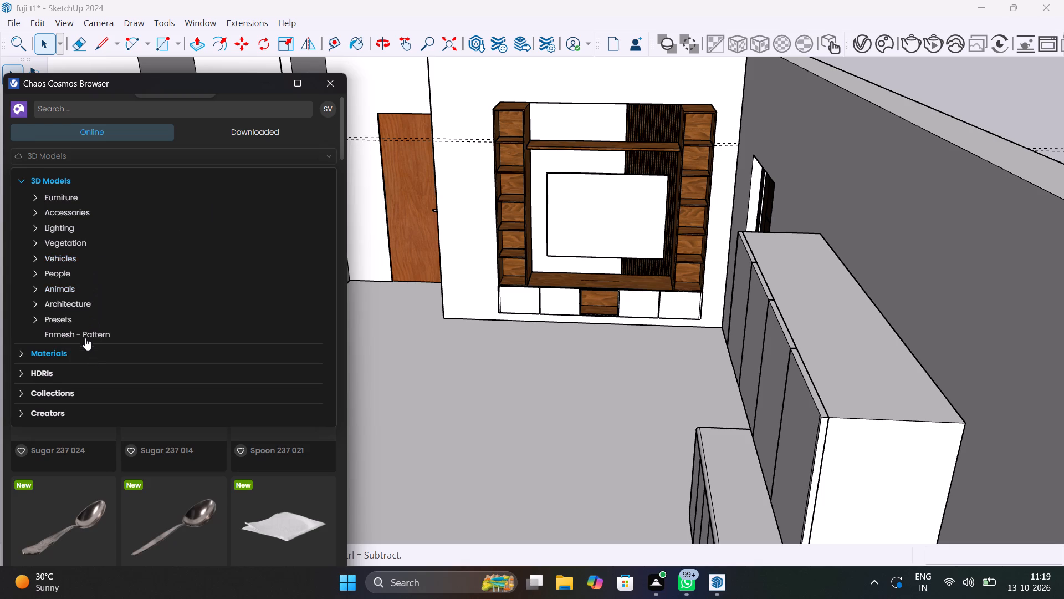
{"action": "left_click", "coordinate": [91, 213]}
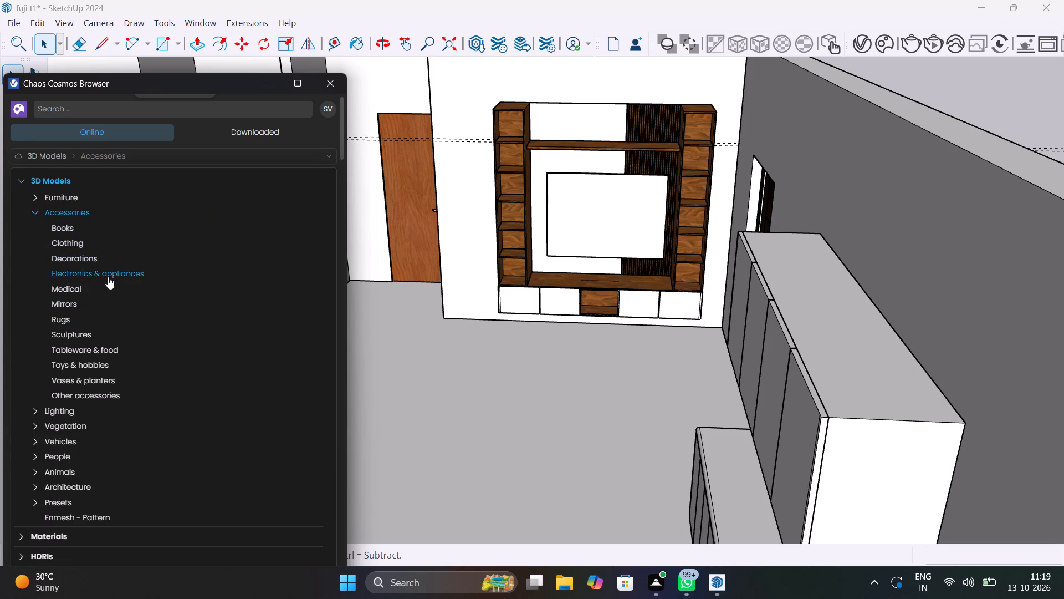
{"action": "left_click", "coordinate": [108, 277]}
{"action": "scroll", "coordinate": [167, 328], "scroll_direction": "down", "scroll_amount": 11}
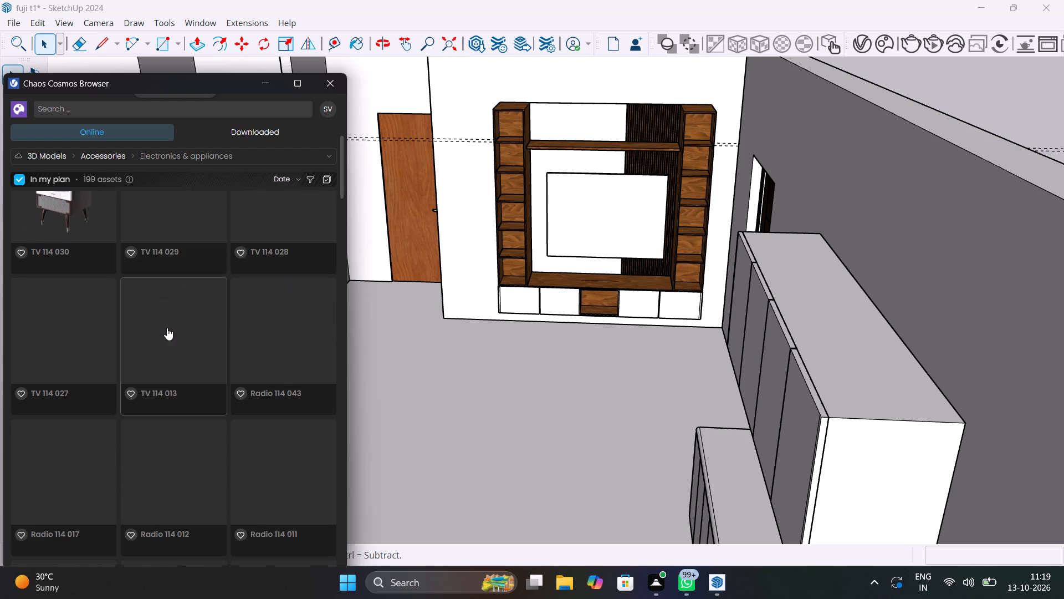
{"action": "scroll", "coordinate": [167, 328], "scroll_direction": "down", "scroll_amount": 6}
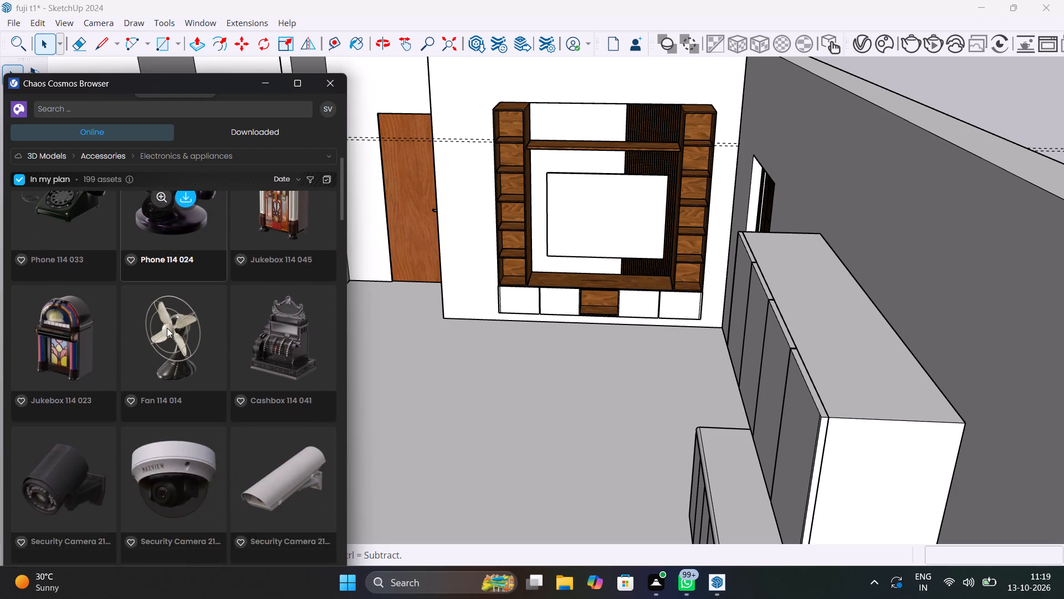
{"action": "scroll", "coordinate": [167, 328], "scroll_direction": "down", "scroll_amount": 13}
{"action": "scroll", "coordinate": [167, 328], "scroll_direction": "down", "scroll_amount": 11}
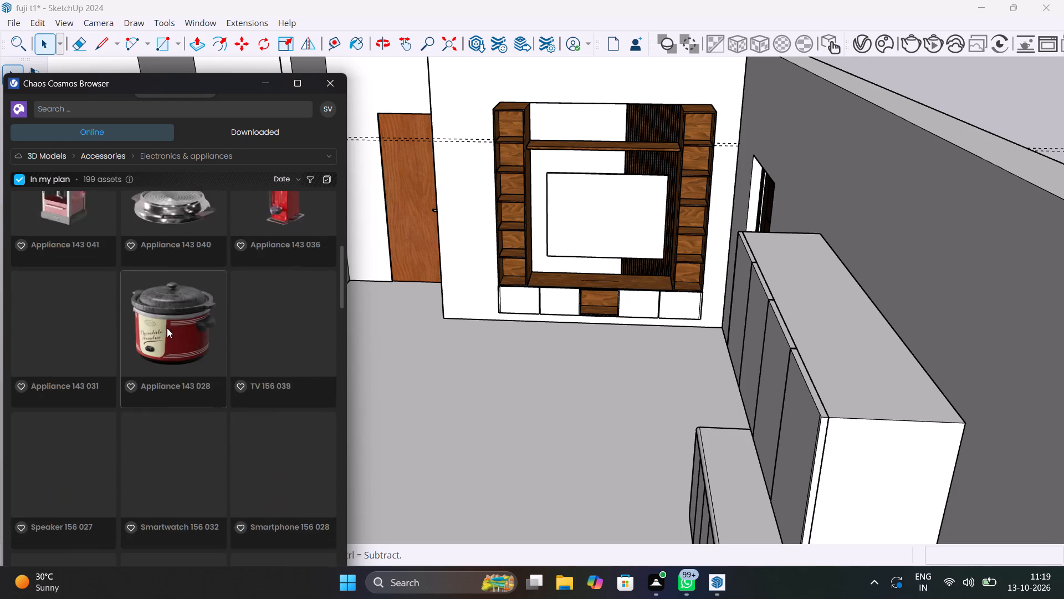
{"action": "scroll", "coordinate": [167, 328], "scroll_direction": "down", "scroll_amount": 11}
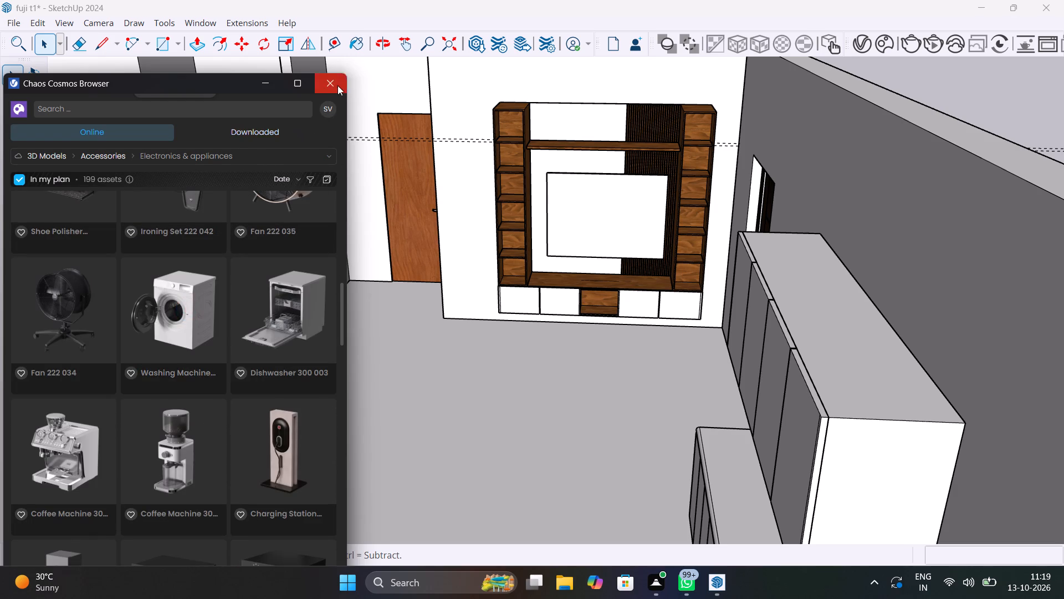
{"action": "left_click", "coordinate": [337, 85]}
Search 3D Warehouse for "tv" models.
{"action": "left_click", "coordinate": [195, 21]}
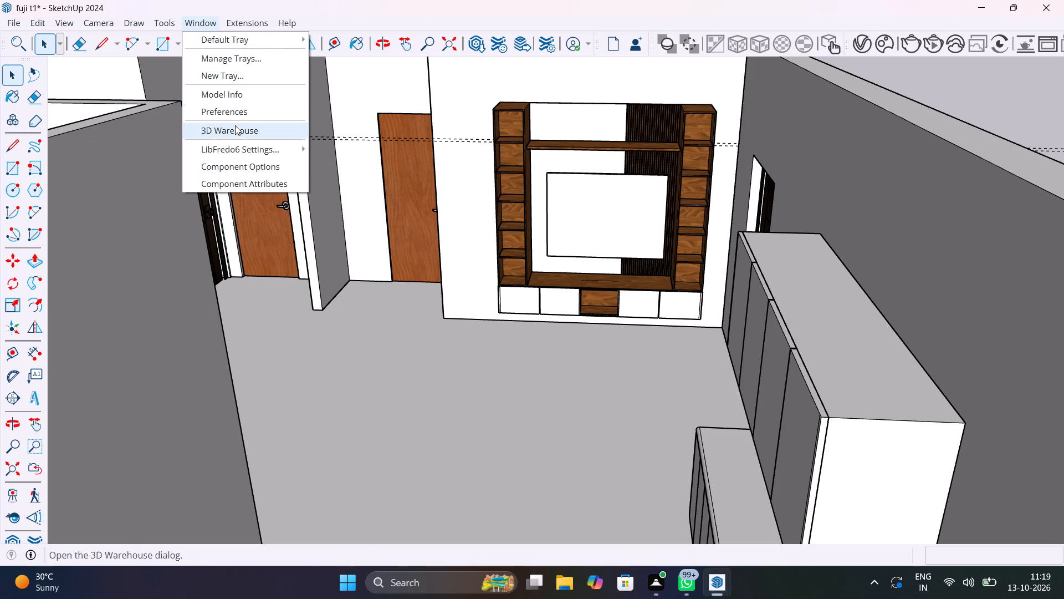
{"action": "left_click", "coordinate": [239, 131]}
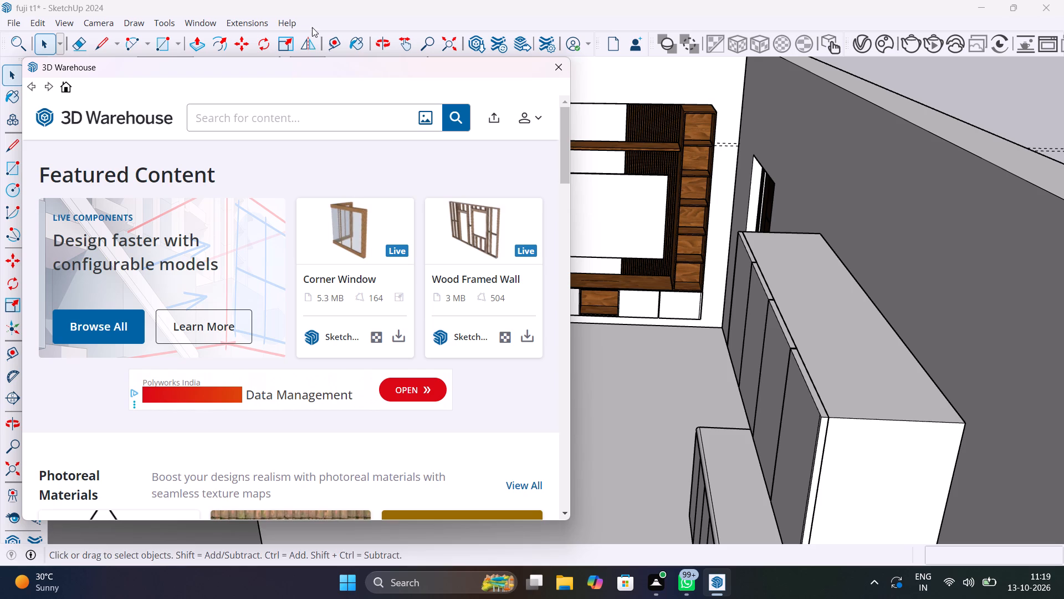
{"action": "left_click", "coordinate": [361, 121]}
{"action": "type", "text": "tv"}
{"action": "left_click", "coordinate": [464, 118]}
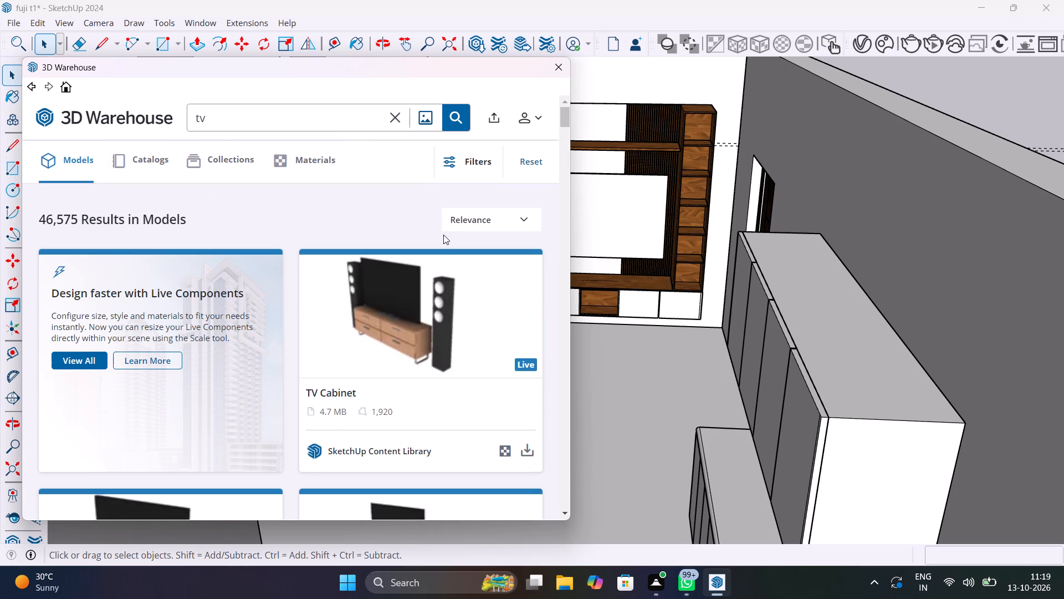
Look through the listed 3D Warehouse models for a plain wall-mounted flat-screen TV without a stand or cabinet.
{"action": "scroll", "coordinate": [434, 296], "scroll_direction": "down", "scroll_amount": 3}
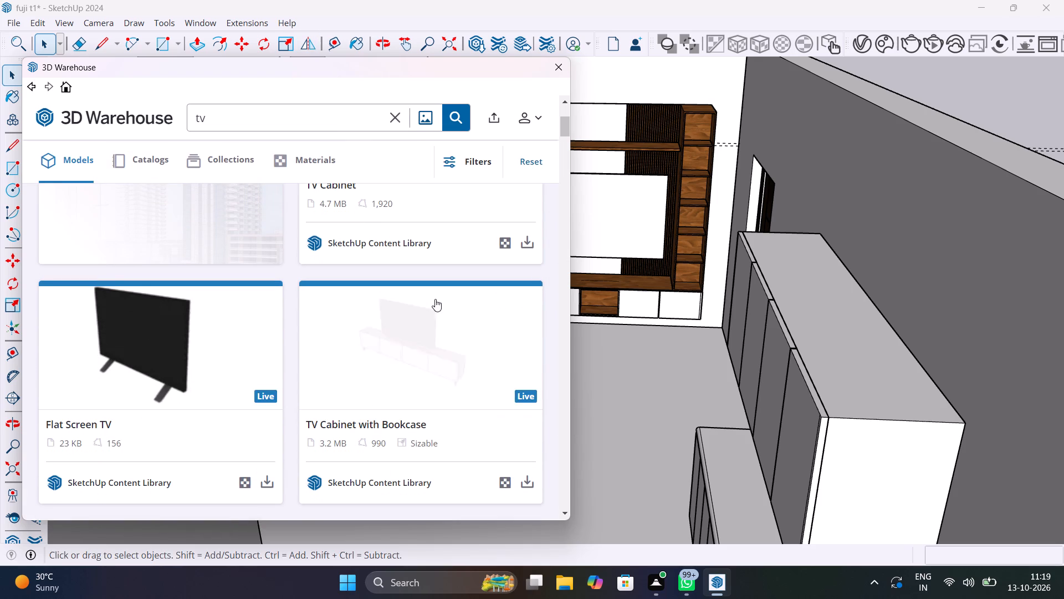
{"action": "scroll", "coordinate": [435, 299], "scroll_direction": "down", "scroll_amount": 5}
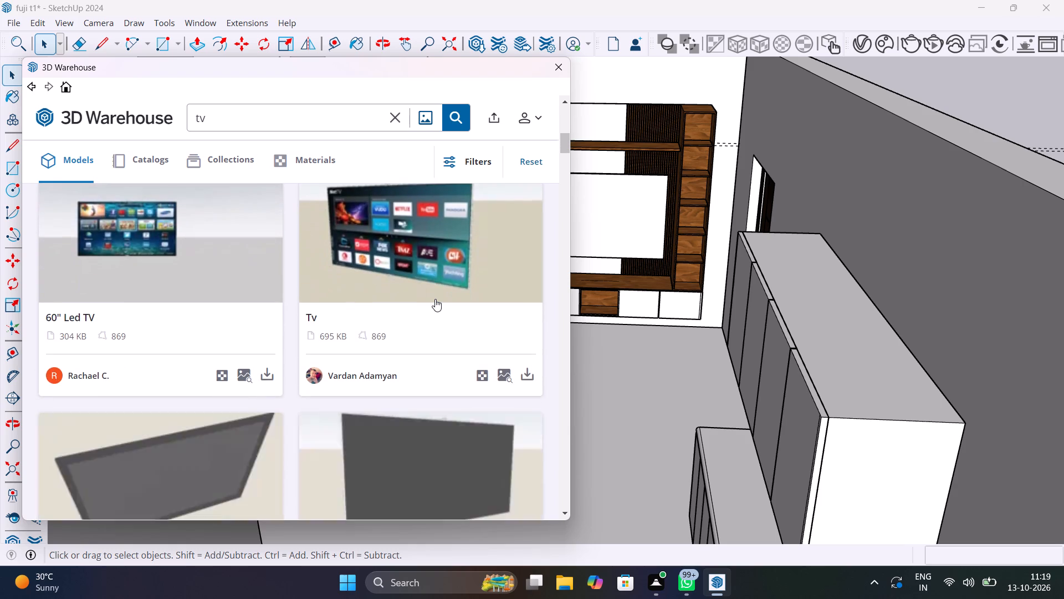
{"action": "scroll", "coordinate": [435, 299], "scroll_direction": "down", "scroll_amount": 3}
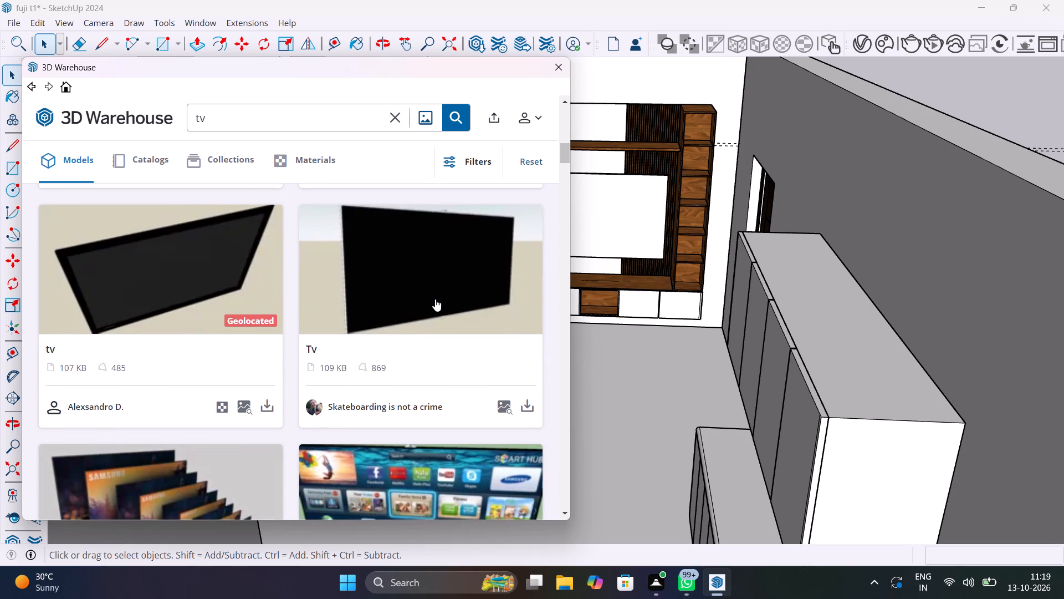
{"action": "scroll", "coordinate": [435, 299], "scroll_direction": "down", "scroll_amount": 8}
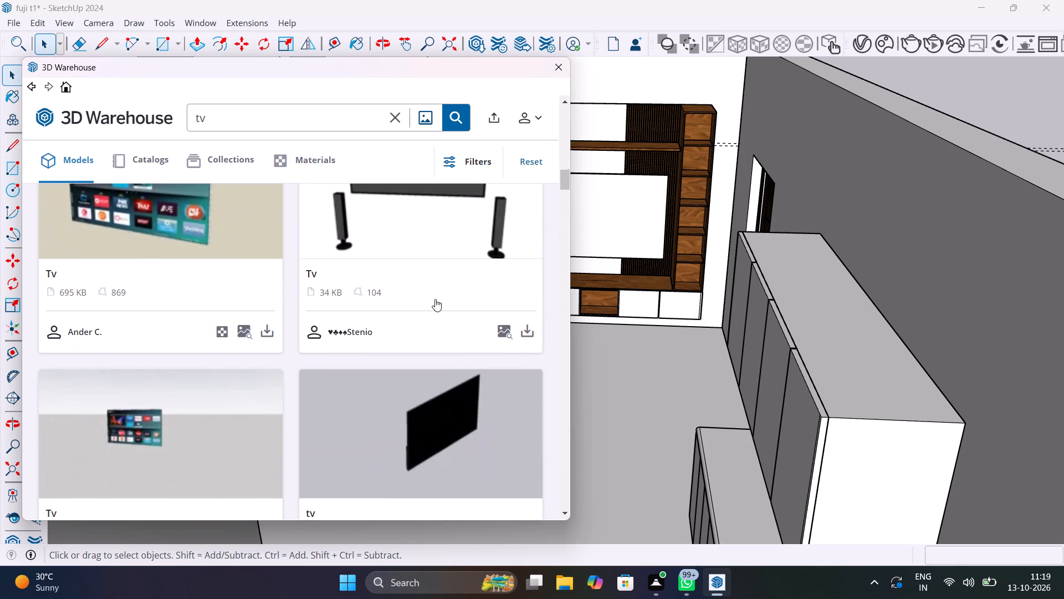
{"action": "scroll", "coordinate": [435, 299], "scroll_direction": "down", "scroll_amount": 7}
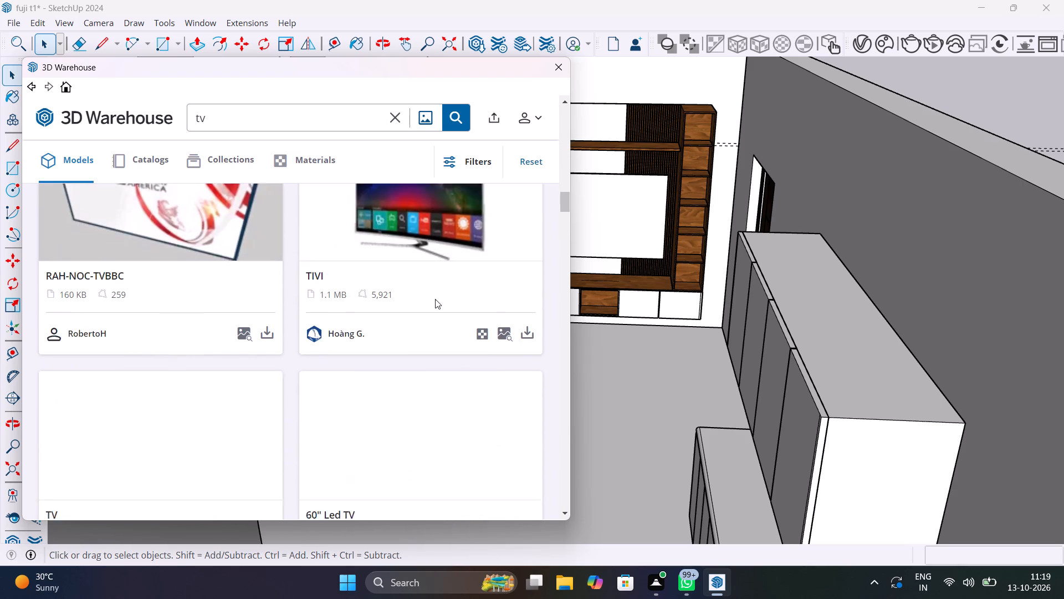
{"action": "scroll", "coordinate": [435, 299], "scroll_direction": "down", "scroll_amount": 5}
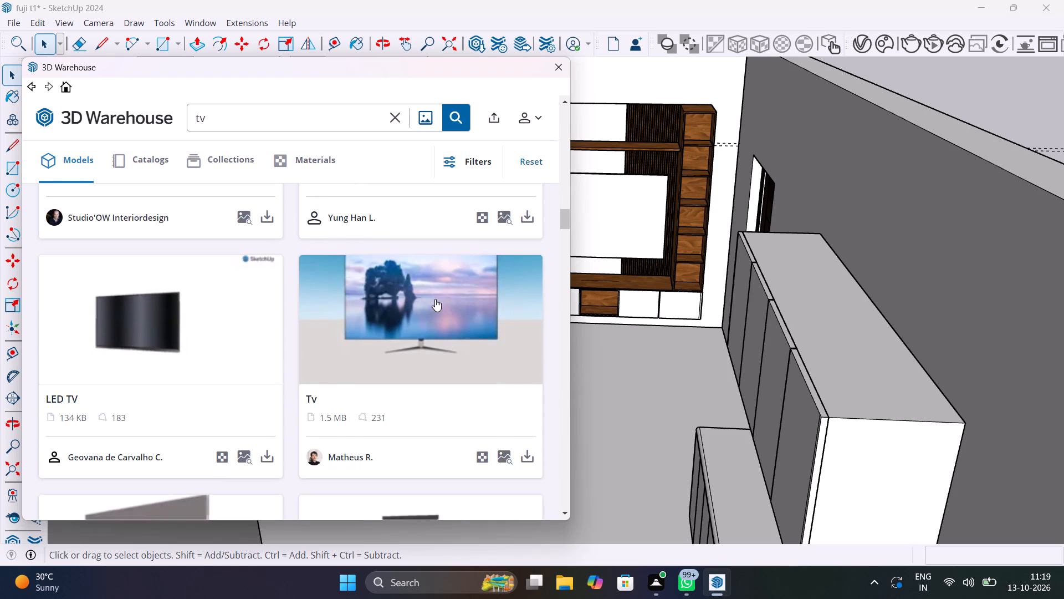
{"action": "scroll", "coordinate": [435, 299], "scroll_direction": "down", "scroll_amount": 4}
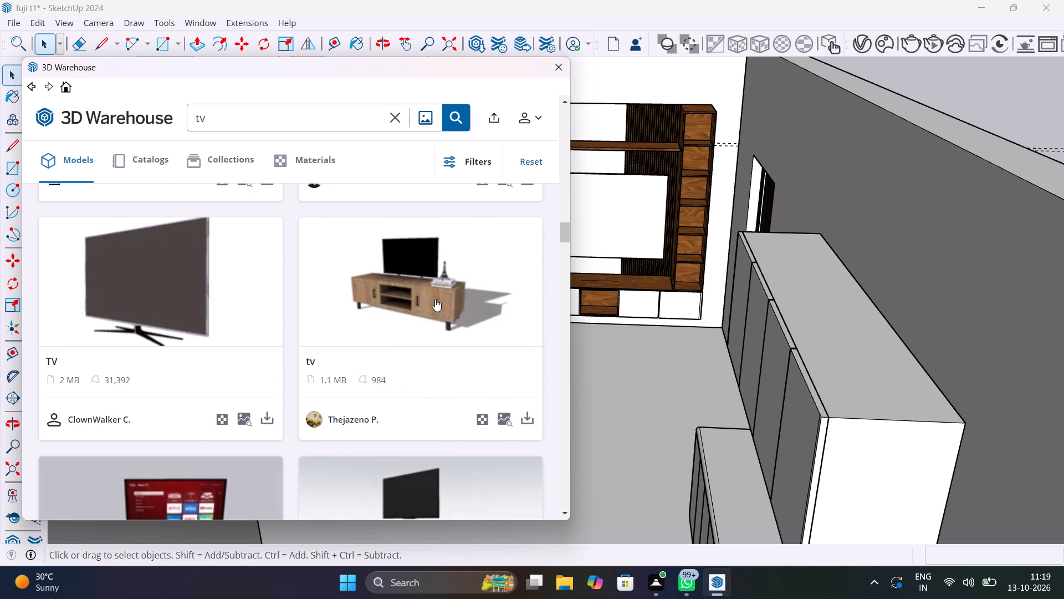
{"action": "scroll", "coordinate": [435, 299], "scroll_direction": "down", "scroll_amount": 5}
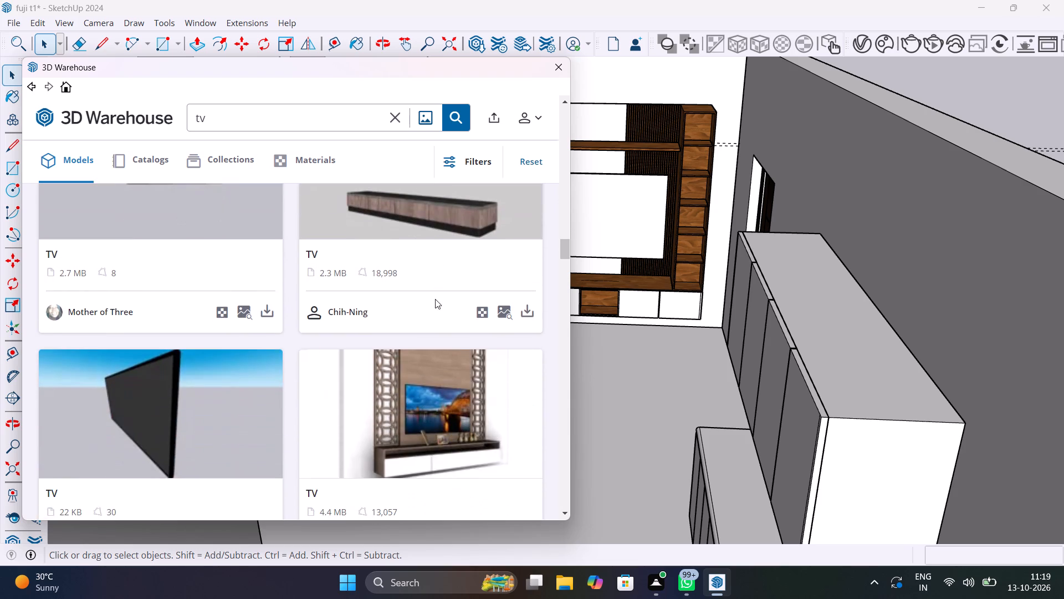
{"action": "scroll", "coordinate": [435, 299], "scroll_direction": "down", "scroll_amount": 8}
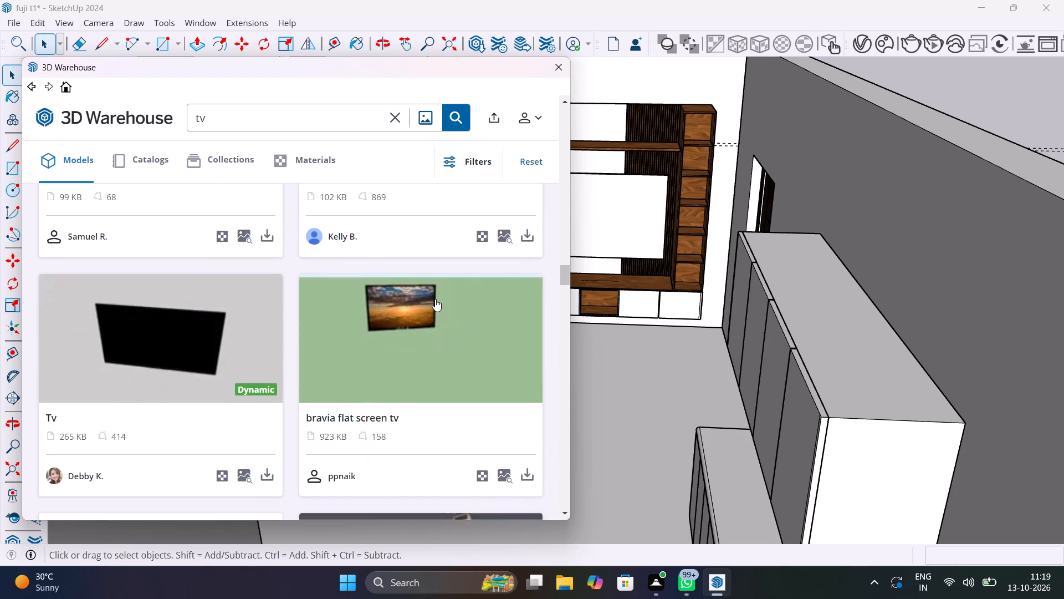
{"action": "scroll", "coordinate": [435, 299], "scroll_direction": "down", "scroll_amount": 1}
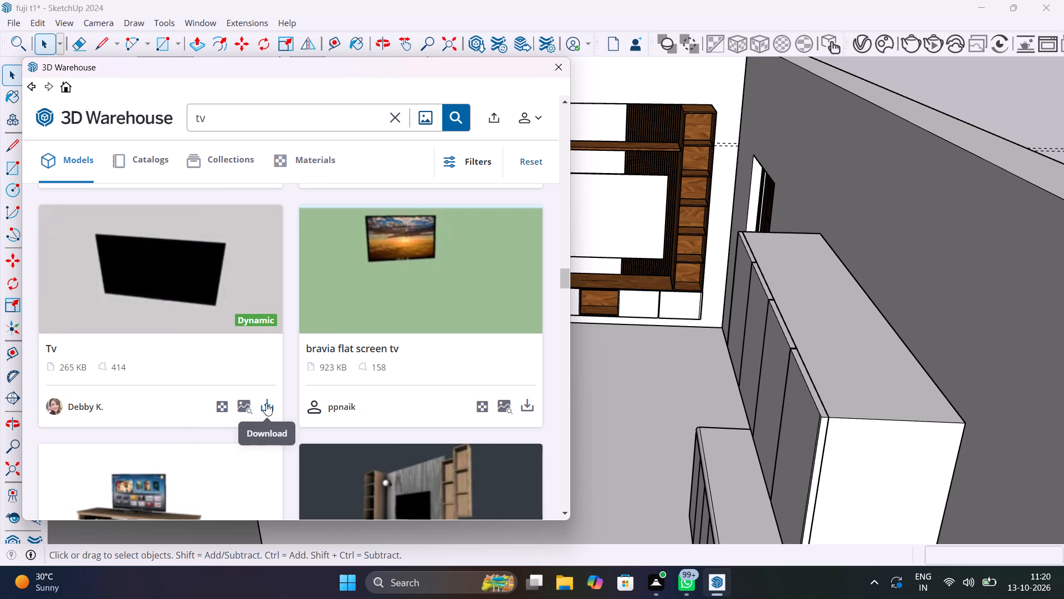
{"action": "scroll", "coordinate": [437, 316], "scroll_direction": "down", "scroll_amount": 2}
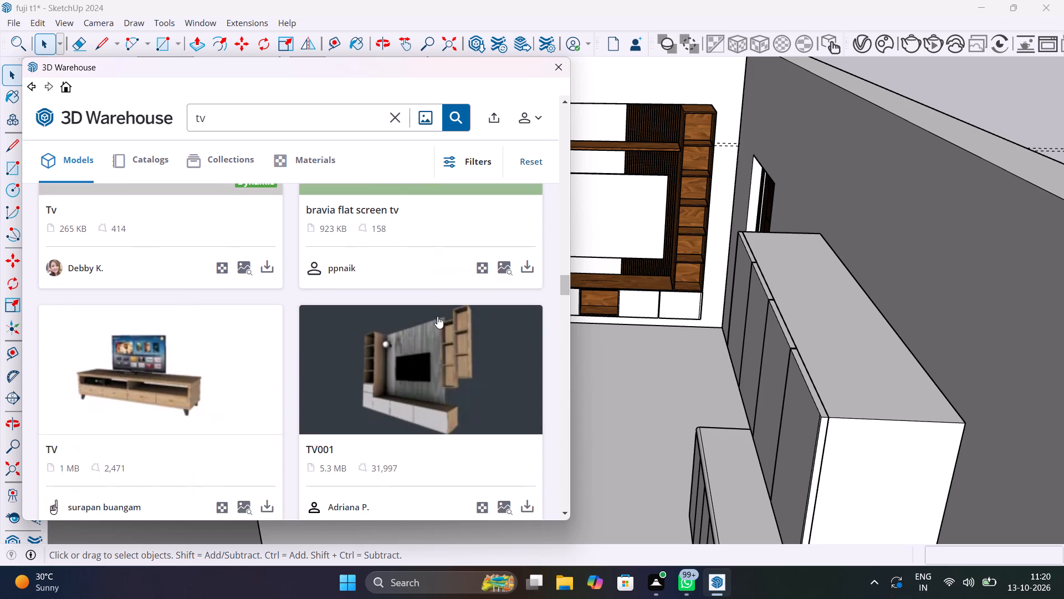
{"action": "scroll", "coordinate": [437, 316], "scroll_direction": "down", "scroll_amount": 7}
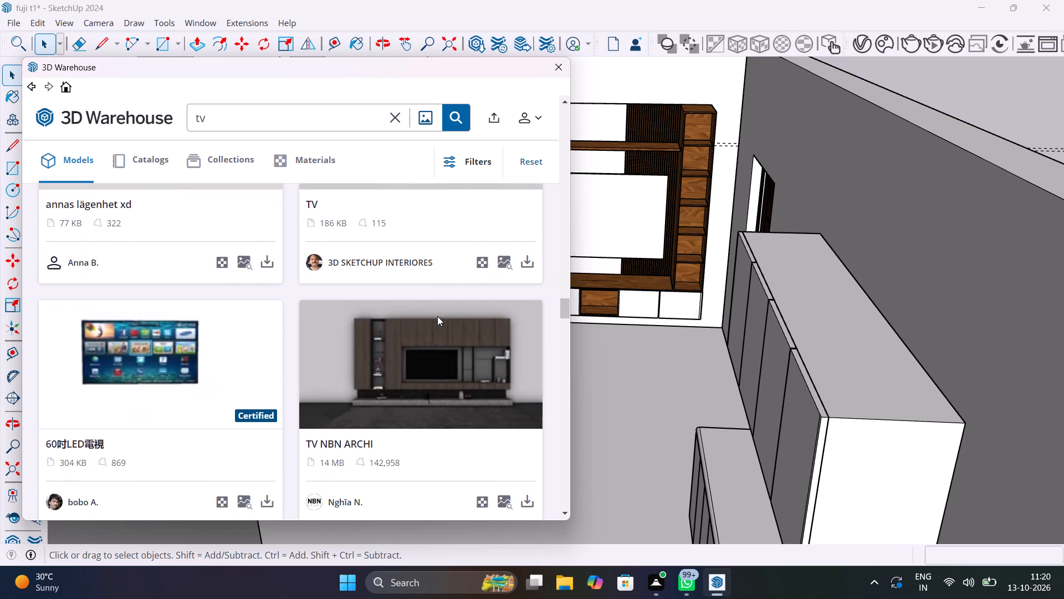
{"action": "scroll", "coordinate": [437, 316], "scroll_direction": "down", "scroll_amount": 2}
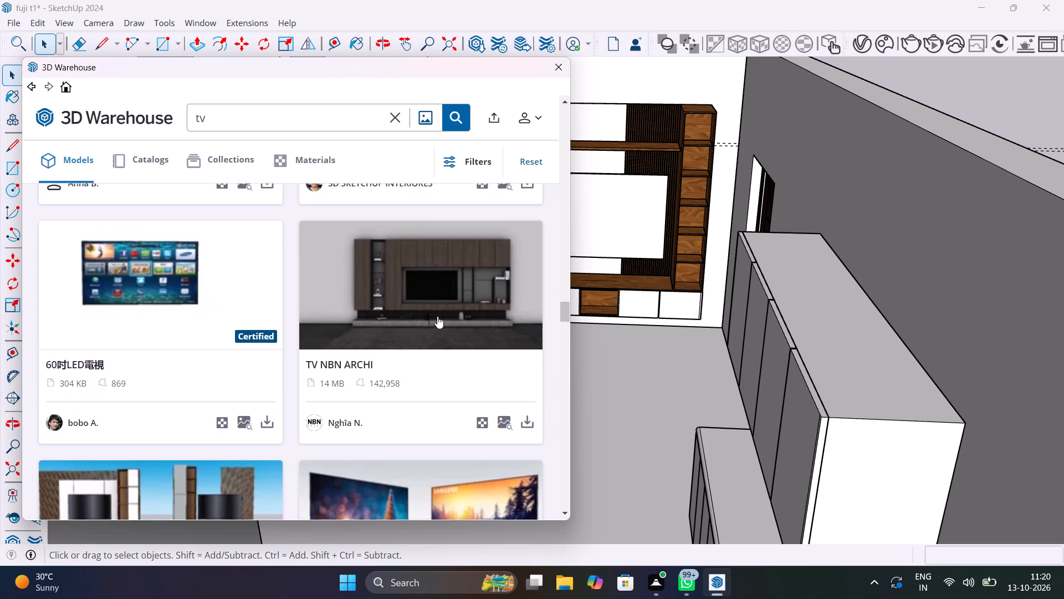
{"action": "scroll", "coordinate": [437, 316], "scroll_direction": "down", "scroll_amount": 4}
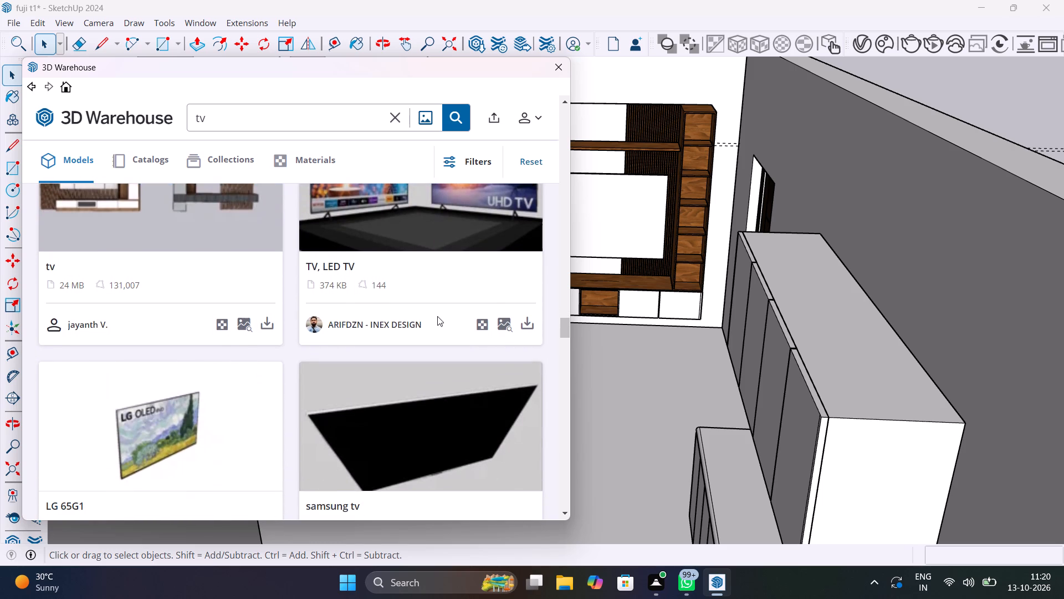
{"action": "scroll", "coordinate": [437, 316], "scroll_direction": "down", "scroll_amount": 6}
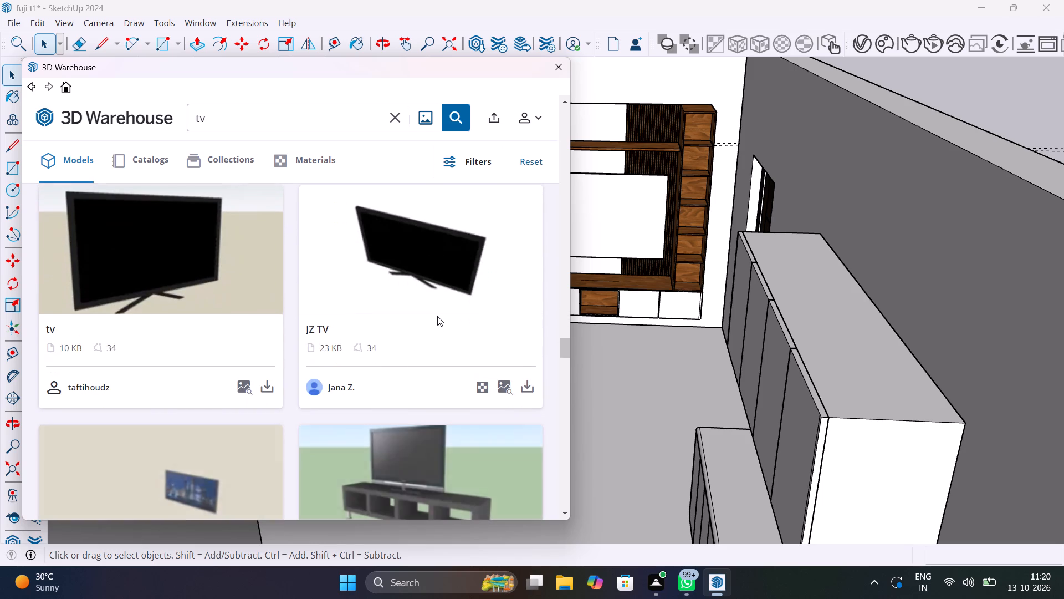
{"action": "scroll", "coordinate": [437, 316], "scroll_direction": "down", "scroll_amount": 6}
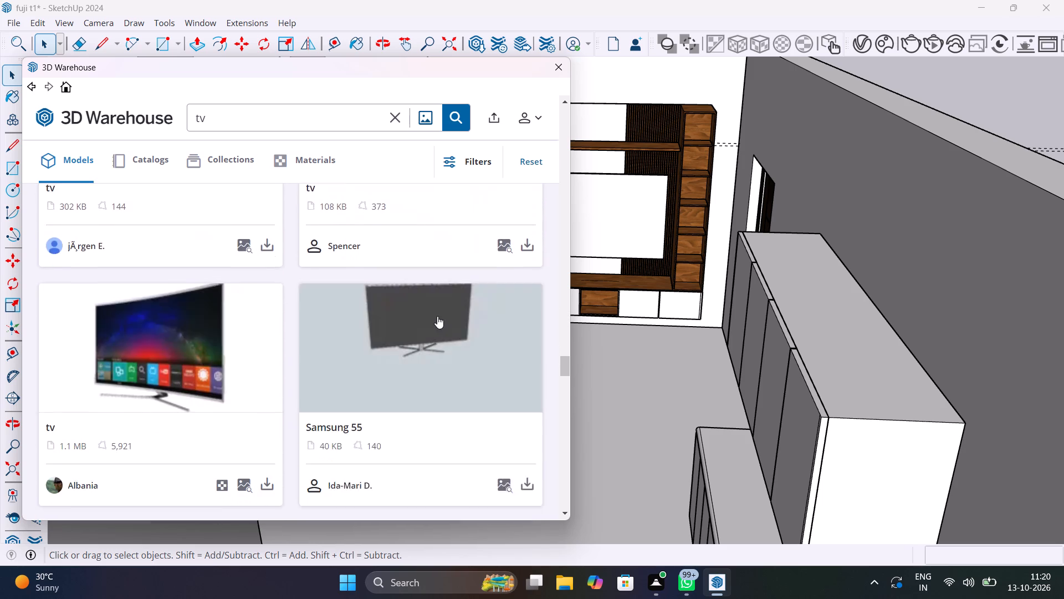
{"action": "scroll", "coordinate": [437, 316], "scroll_direction": "down", "scroll_amount": 6}
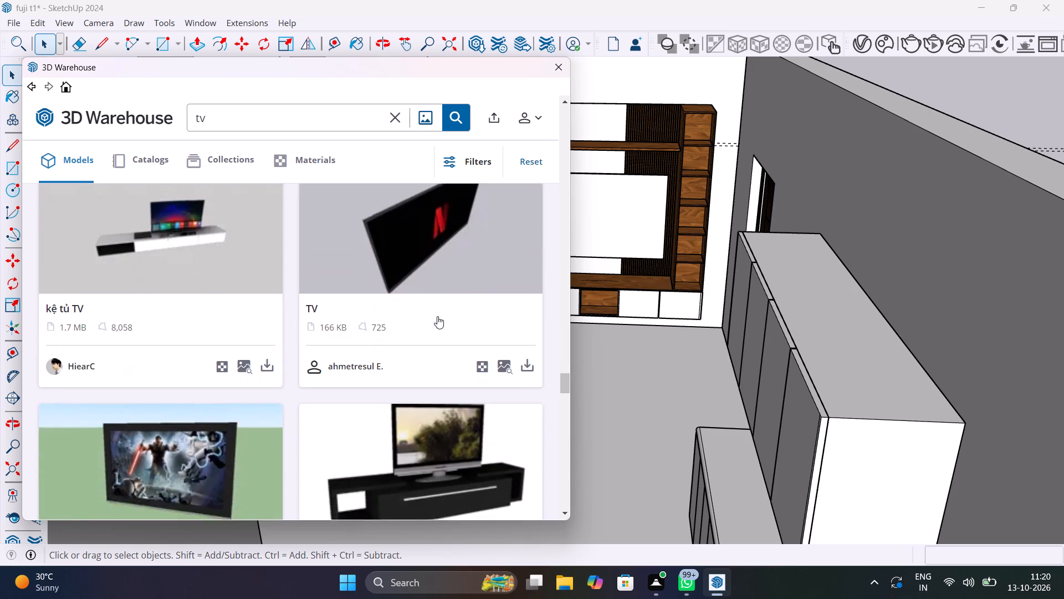
{"action": "scroll", "coordinate": [437, 316], "scroll_direction": "down", "scroll_amount": 5}
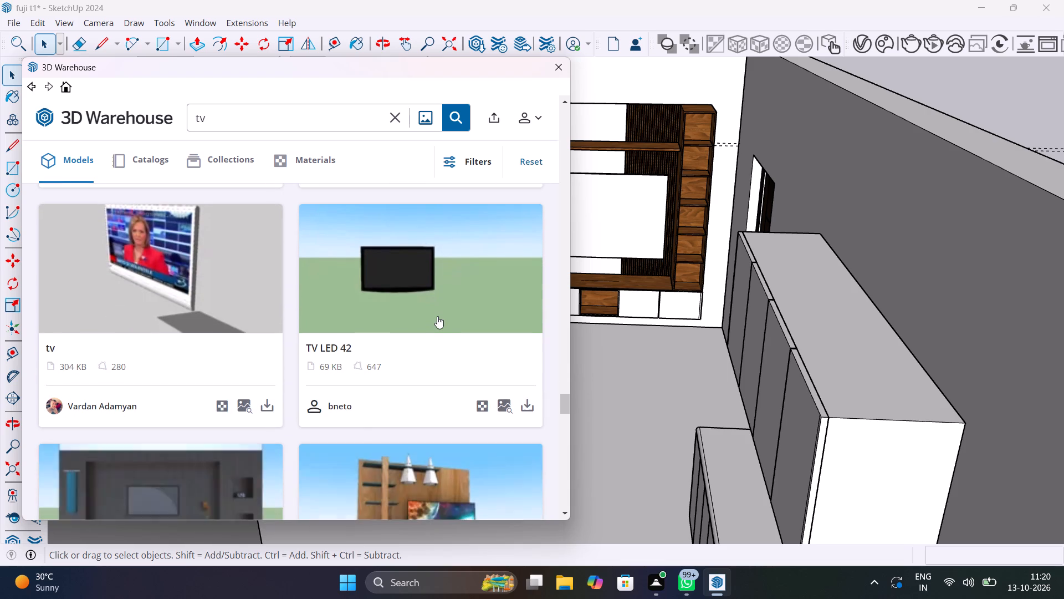
{"action": "scroll", "coordinate": [437, 316], "scroll_direction": "down", "scroll_amount": 7}
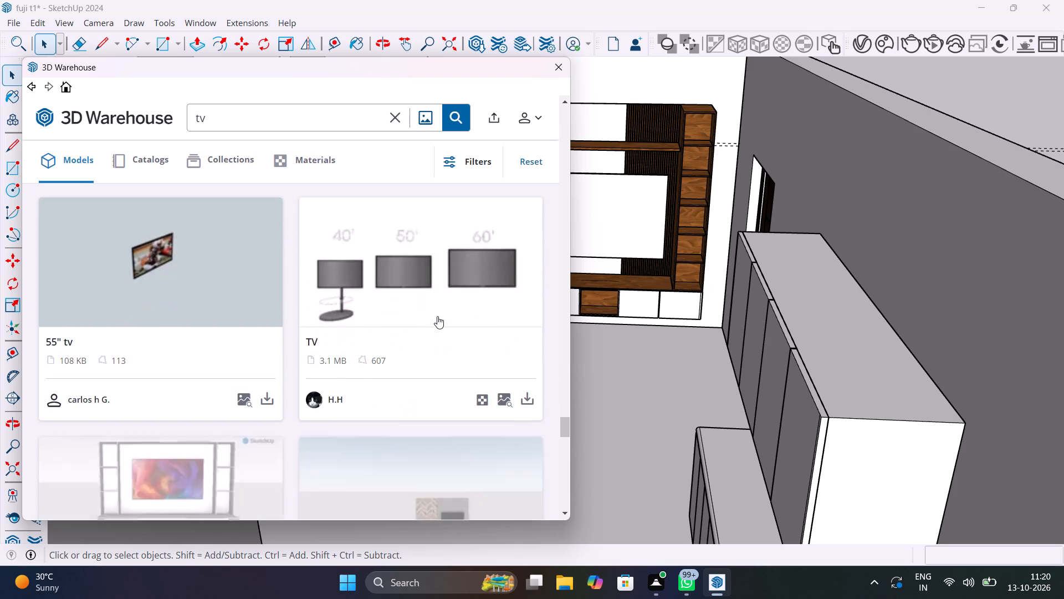
{"action": "scroll", "coordinate": [437, 316], "scroll_direction": "down", "scroll_amount": 7}
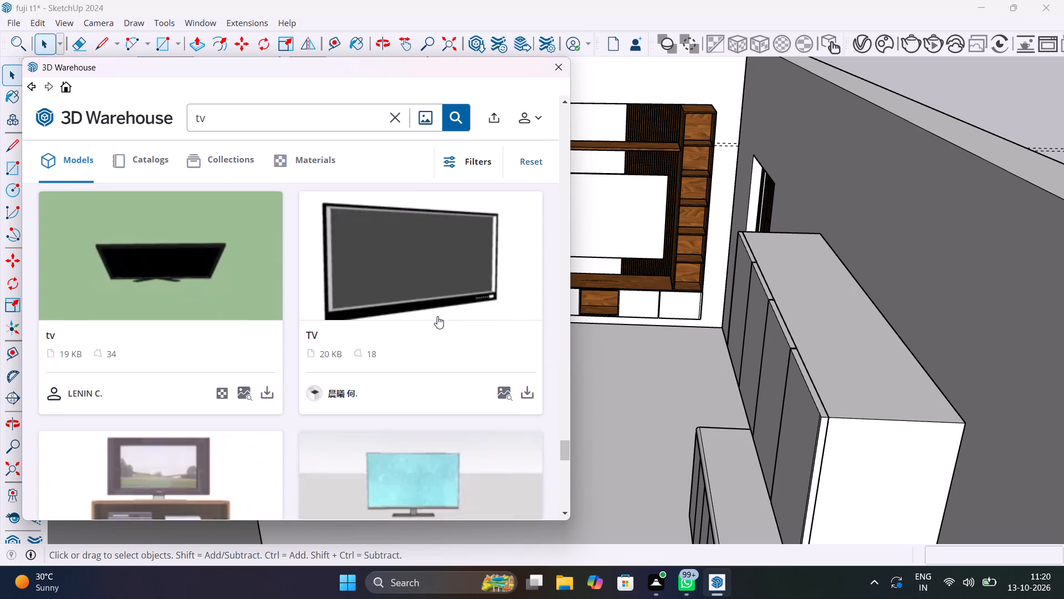
Go back to the earlier search results and compare the black flat-screen TV models again.
{"action": "scroll", "coordinate": [437, 316], "scroll_direction": "up", "scroll_amount": 20}
{"action": "scroll", "coordinate": [437, 316], "scroll_direction": "up", "scroll_amount": 9}
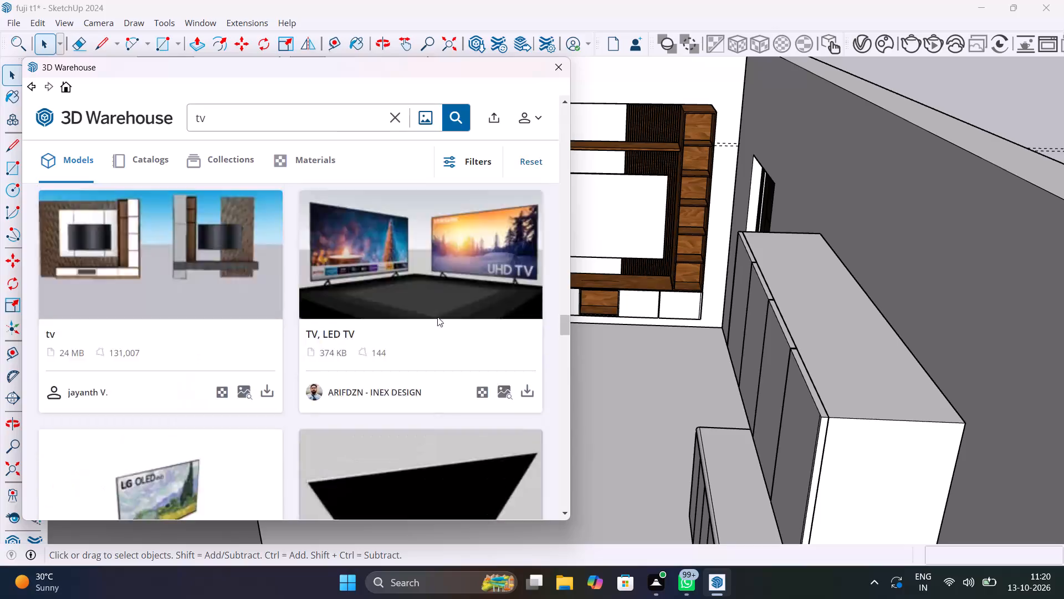
{"action": "scroll", "coordinate": [437, 317], "scroll_direction": "up", "scroll_amount": 20}
{"action": "scroll", "coordinate": [437, 317], "scroll_direction": "up", "scroll_amount": 11}
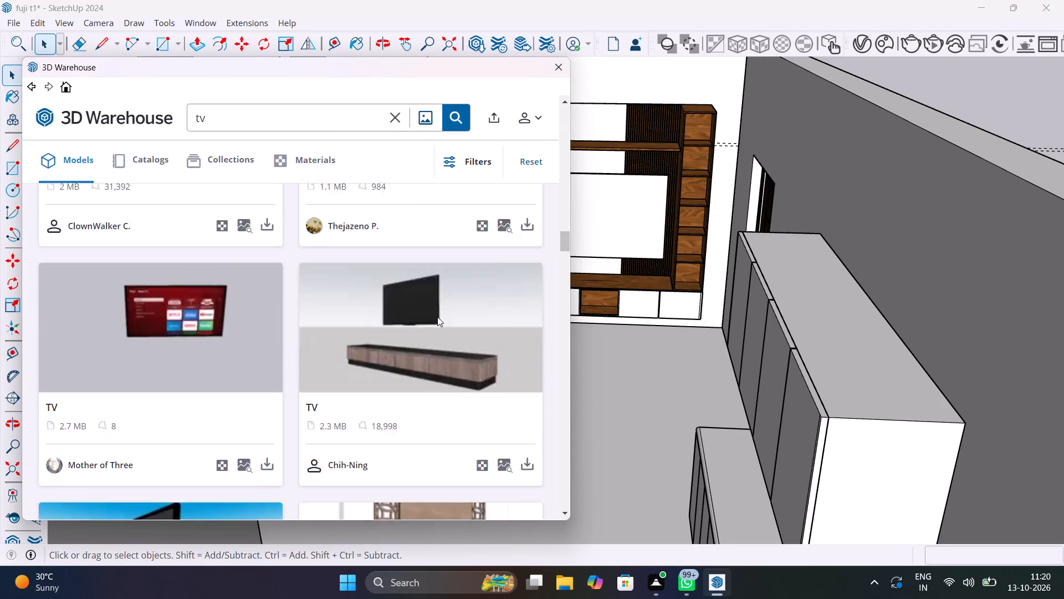
{"action": "scroll", "coordinate": [437, 317], "scroll_direction": "up", "scroll_amount": 20}
{"action": "scroll", "coordinate": [437, 317], "scroll_direction": "up", "scroll_amount": 6}
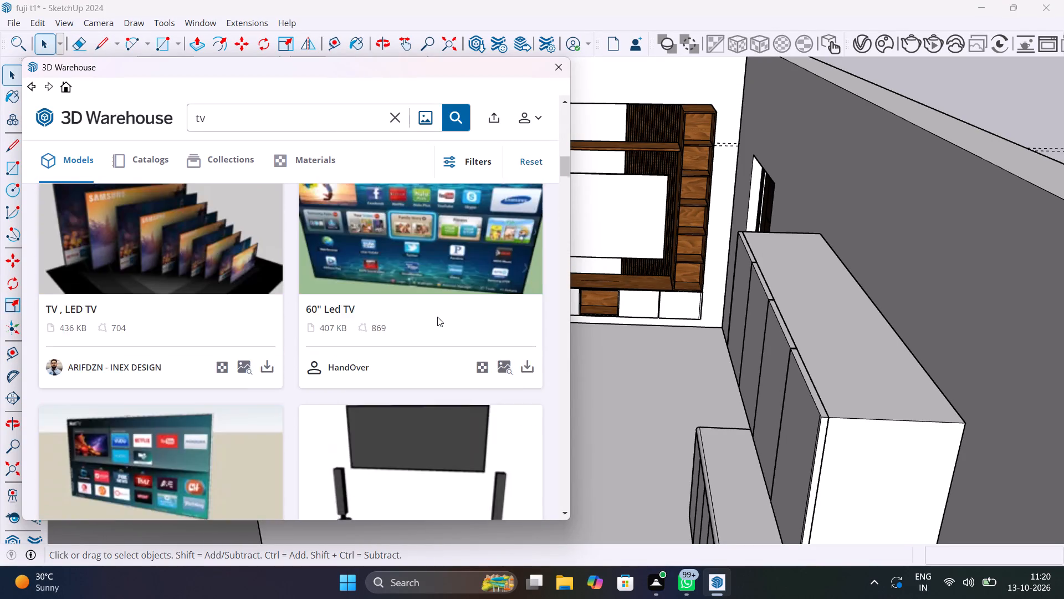
{"action": "scroll", "coordinate": [437, 317], "scroll_direction": "up", "scroll_amount": 20}
{"action": "scroll", "coordinate": [437, 317], "scroll_direction": "down", "scroll_amount": 4}
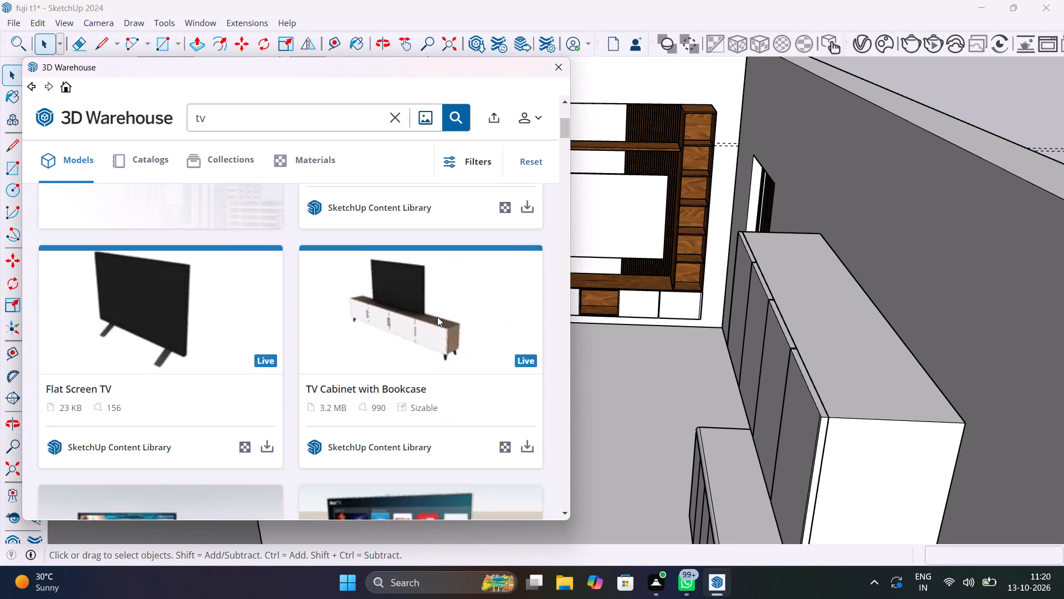
{"action": "scroll", "coordinate": [437, 317], "scroll_direction": "down", "scroll_amount": 6}
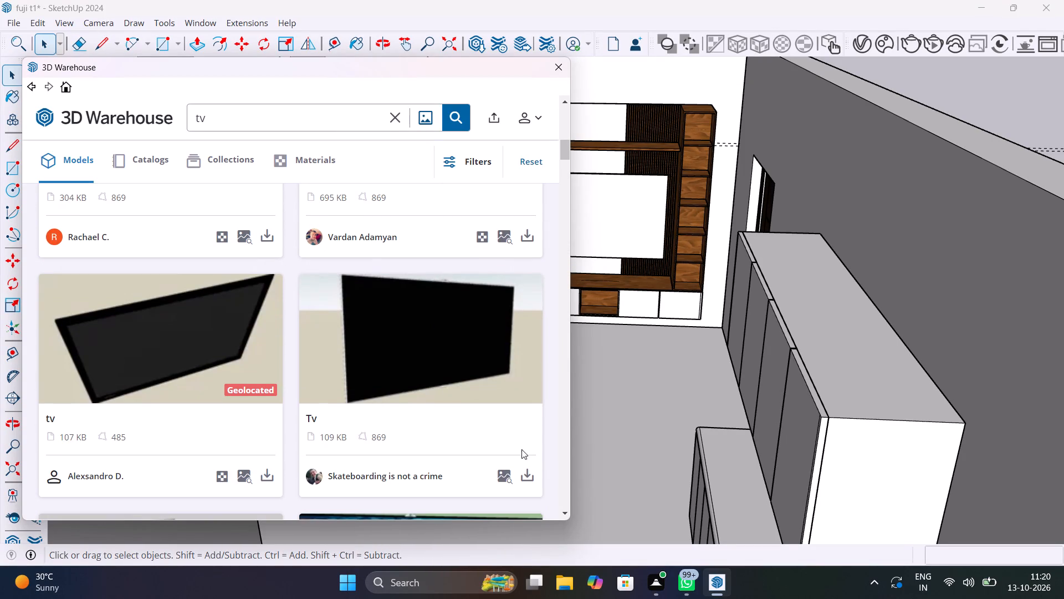
{"action": "scroll", "coordinate": [383, 329], "scroll_direction": "down", "scroll_amount": 12}
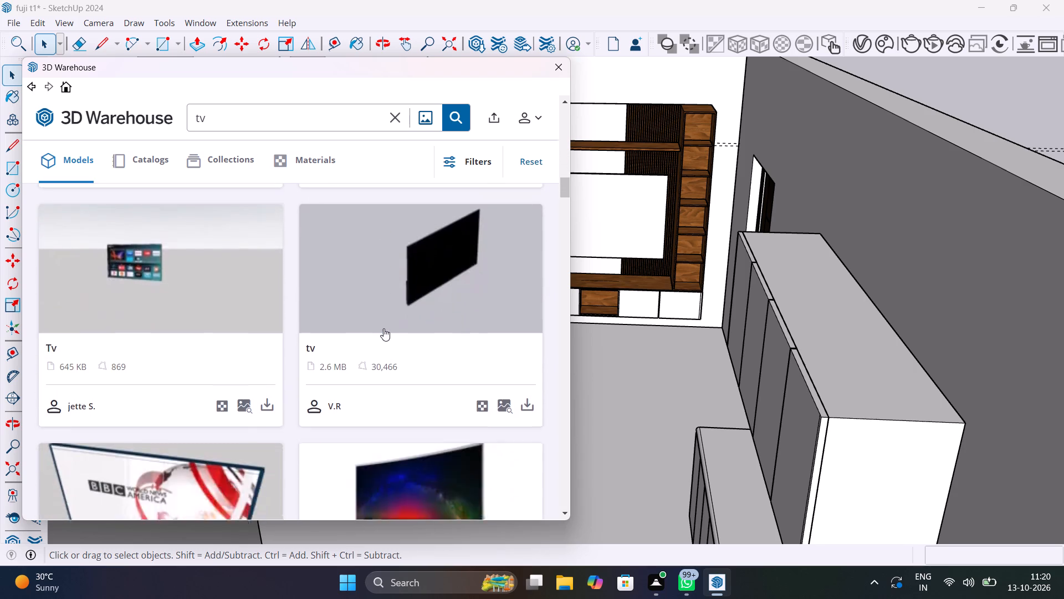
{"action": "scroll", "coordinate": [383, 328], "scroll_direction": "down", "scroll_amount": 17}
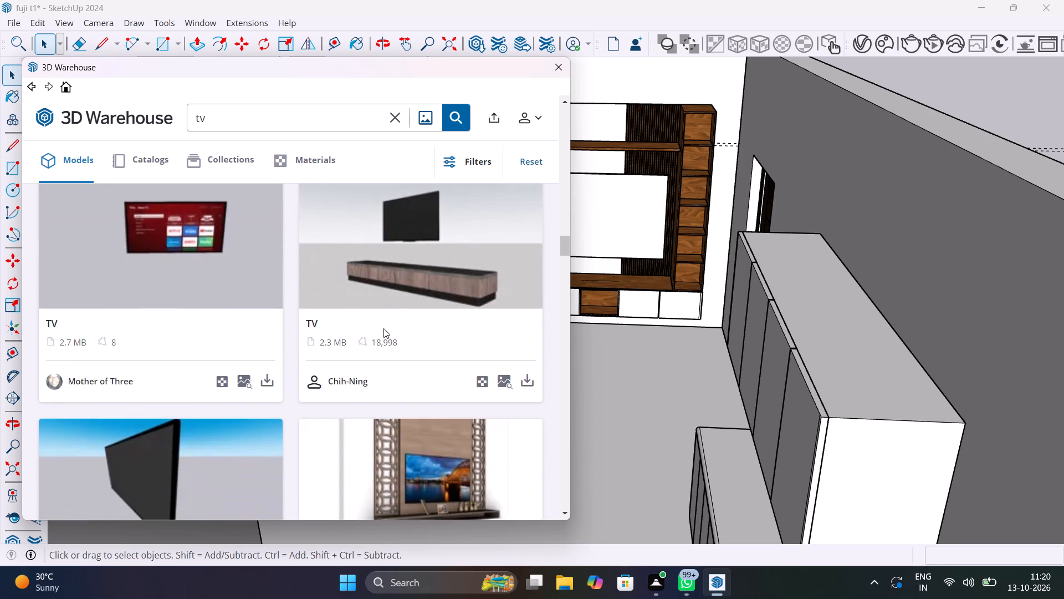
{"action": "scroll", "coordinate": [383, 328], "scroll_direction": "up", "scroll_amount": 6}
{"action": "scroll", "coordinate": [383, 328], "scroll_direction": "down", "scroll_amount": 13}
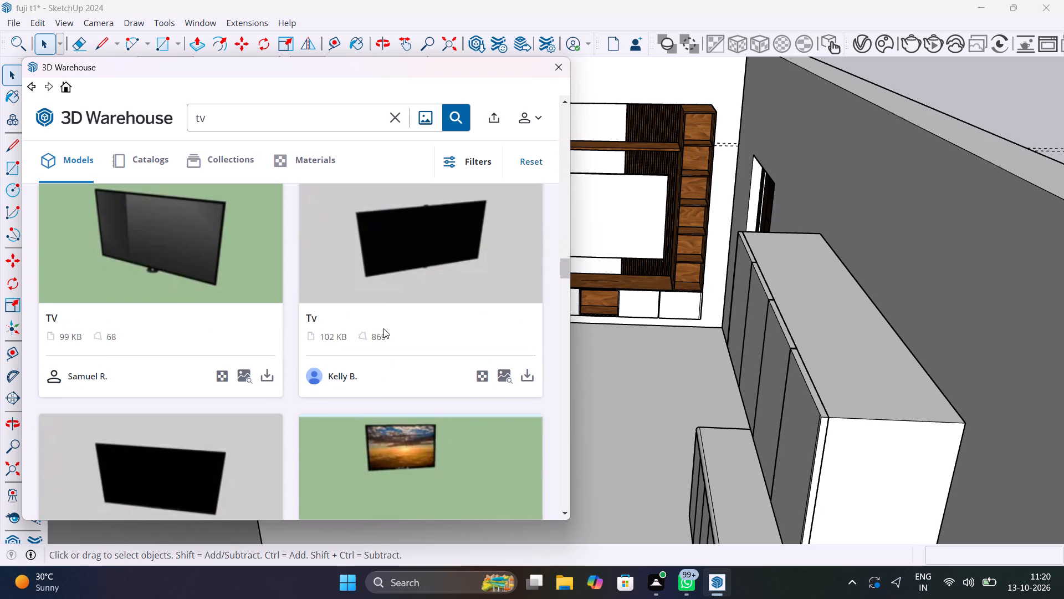
Download the 102 KB black flat-screen "Tv" directly into the model and place it on the floor in front of the TV wall unit.
{"action": "left_click", "coordinate": [529, 374]}
{"action": "left_click", "coordinate": [262, 312]}
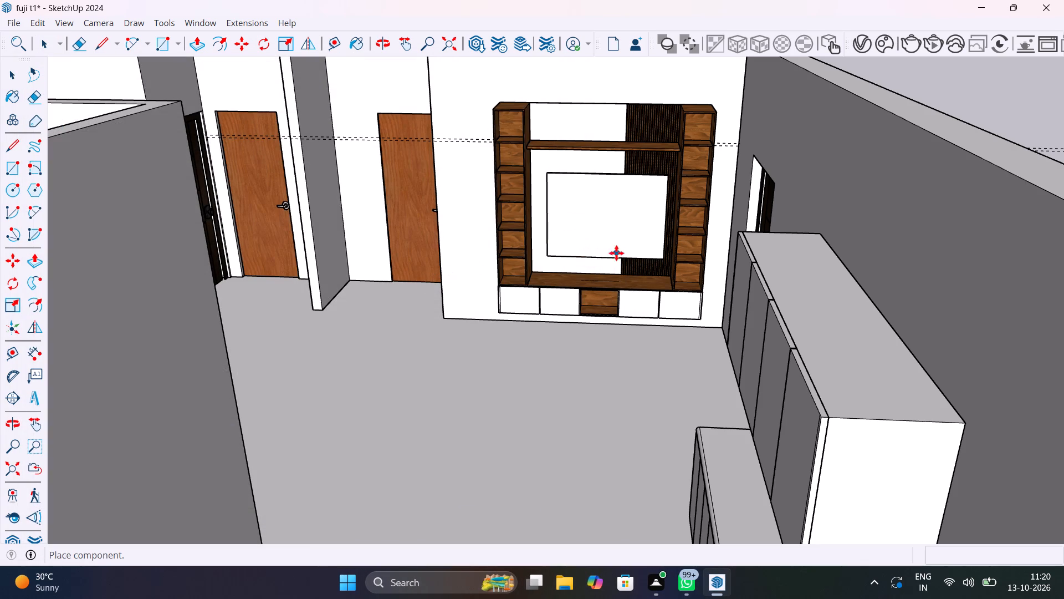
{"action": "scroll", "coordinate": [574, 215], "scroll_direction": "up", "scroll_amount": 5}
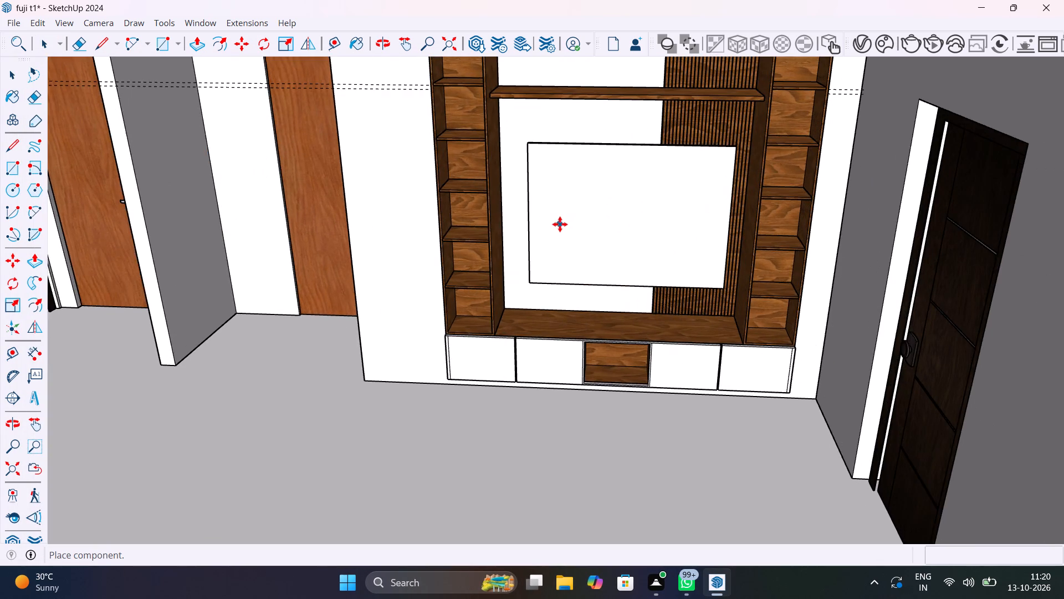
{"action": "middle_click_drag", "start_coordinate": [566, 235], "coordinate": [749, 276]}
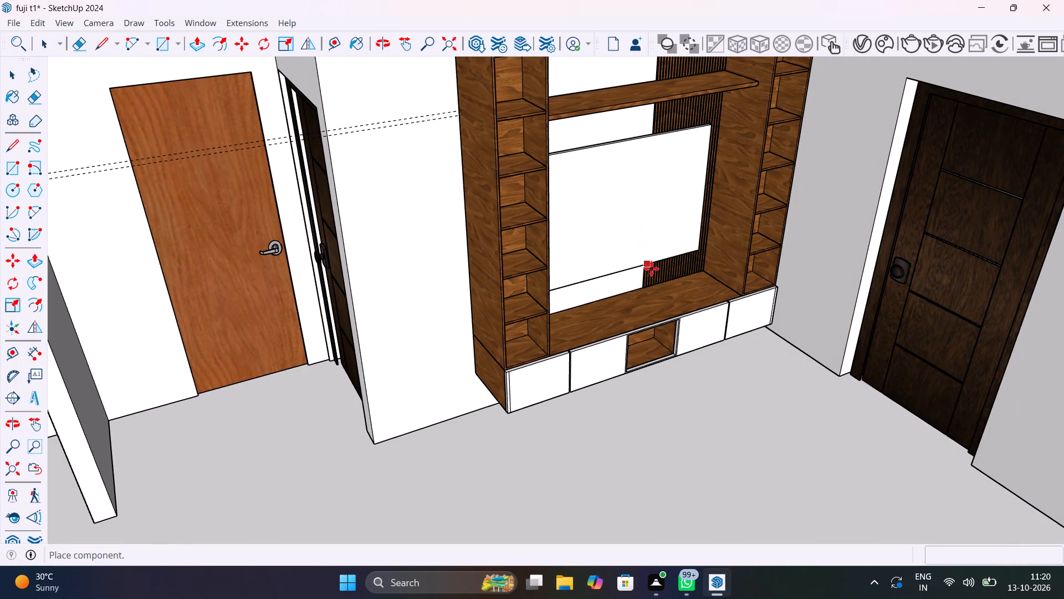
{"action": "left_click", "coordinate": [717, 441]}
{"action": "scroll", "coordinate": [735, 387], "scroll_direction": "up", "scroll_amount": 6}
{"action": "middle_click_drag", "start_coordinate": [738, 390], "coordinate": [1033, 419]}
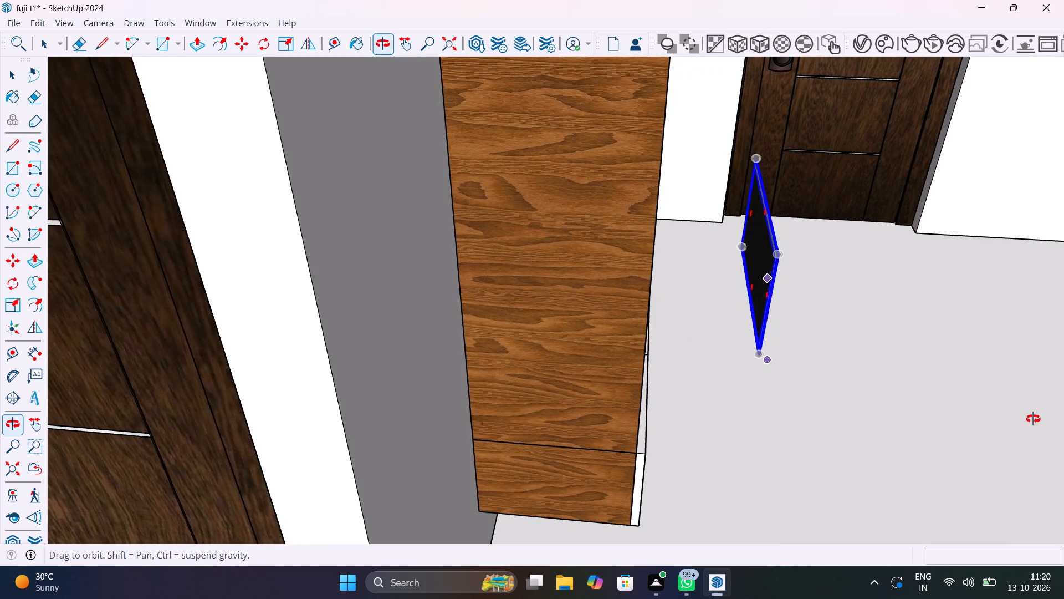
Move the black flat-screen TV from the floor onto the face of the white TV panel, roughly centred.
{"action": "middle_click_drag", "start_coordinate": [1033, 419], "coordinate": [626, 255]}
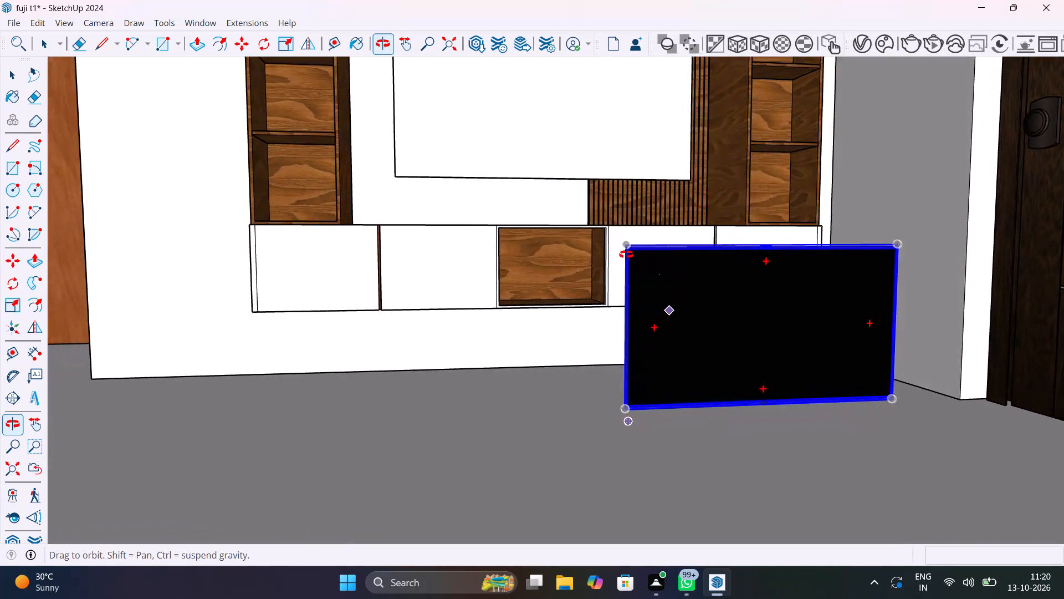
{"action": "middle_click_drag", "start_coordinate": [626, 255], "coordinate": [832, 361]}
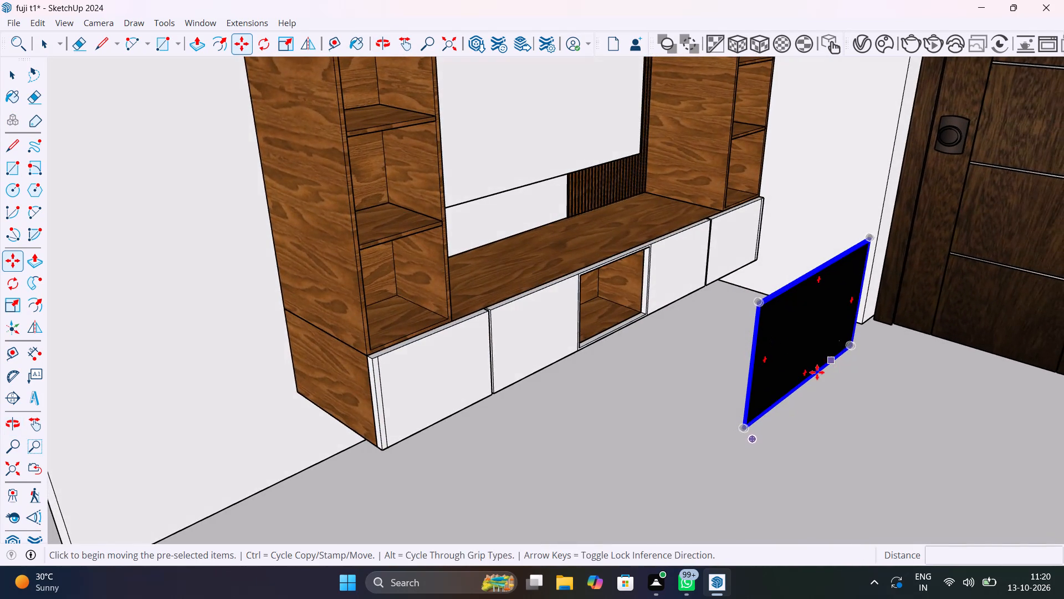
{"action": "scroll", "coordinate": [744, 442], "scroll_direction": "up", "scroll_amount": 4}
{"action": "left_click", "coordinate": [738, 426]}
{"action": "scroll", "coordinate": [603, 284], "scroll_direction": "down", "scroll_amount": 3}
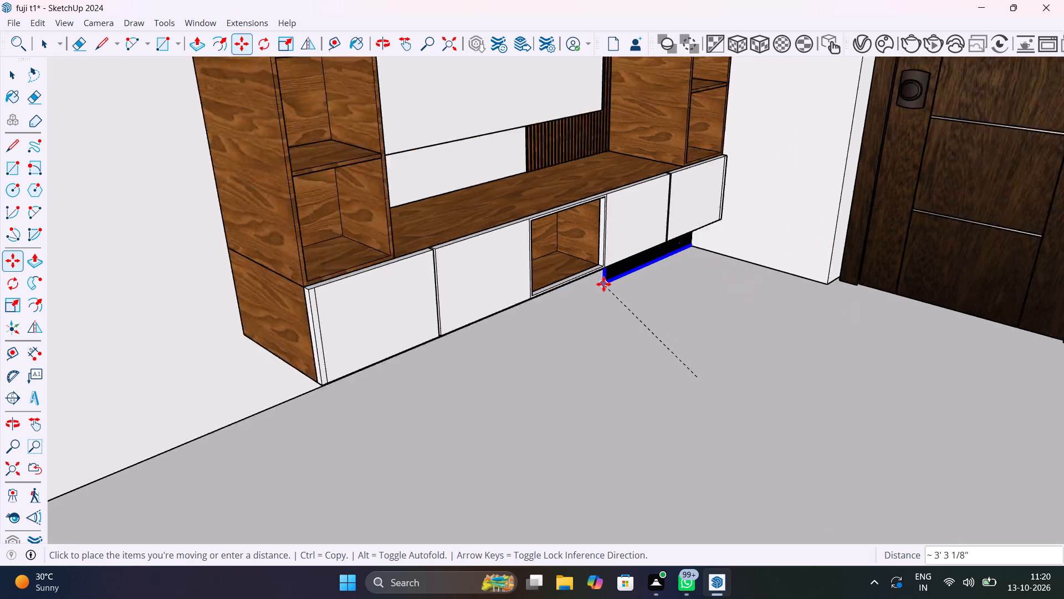
{"action": "scroll", "coordinate": [603, 284], "scroll_direction": "down", "scroll_amount": 12}
{"action": "scroll", "coordinate": [594, 252], "scroll_direction": "down", "scroll_amount": 20}
{"action": "scroll", "coordinate": [594, 252], "scroll_direction": "down", "scroll_amount": 3}
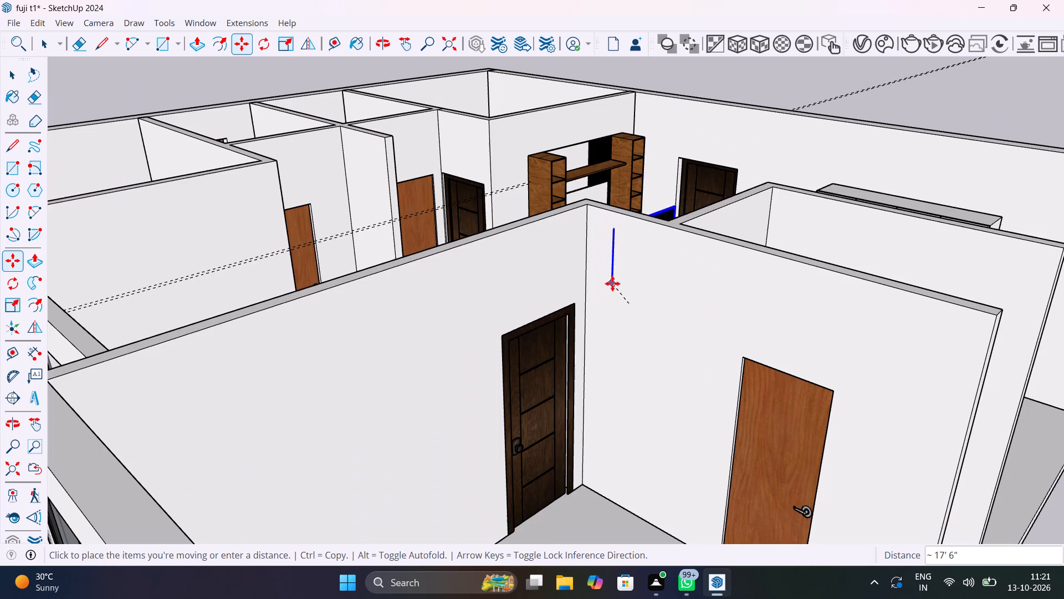
{"action": "scroll", "coordinate": [594, 211], "scroll_direction": "up", "scroll_amount": 10}
{"action": "middle_click_drag", "start_coordinate": [596, 204], "coordinate": [596, 248]}
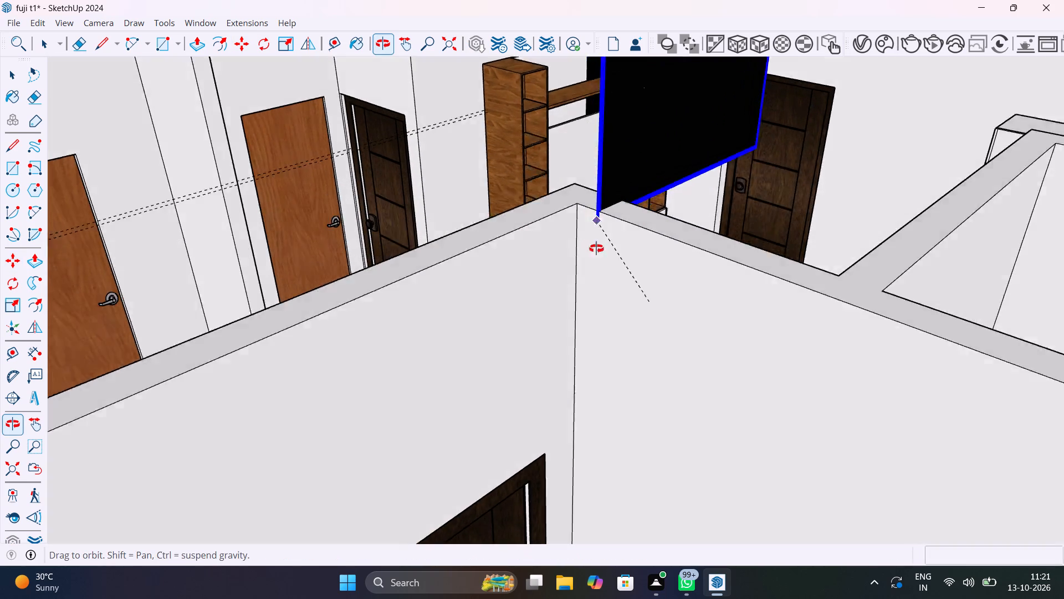
{"action": "middle_click_drag", "start_coordinate": [596, 248], "coordinate": [596, 287]}
{"action": "scroll", "coordinate": [568, 161], "scroll_direction": "up", "scroll_amount": 6}
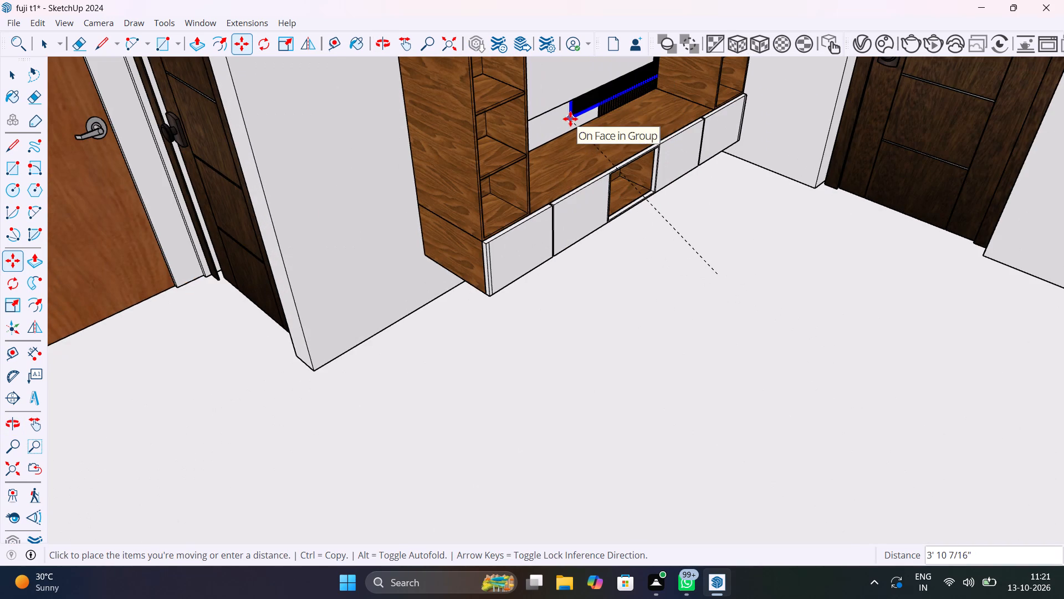
{"action": "middle_click_drag", "start_coordinate": [570, 119], "coordinate": [543, 242], "text": "shift"}
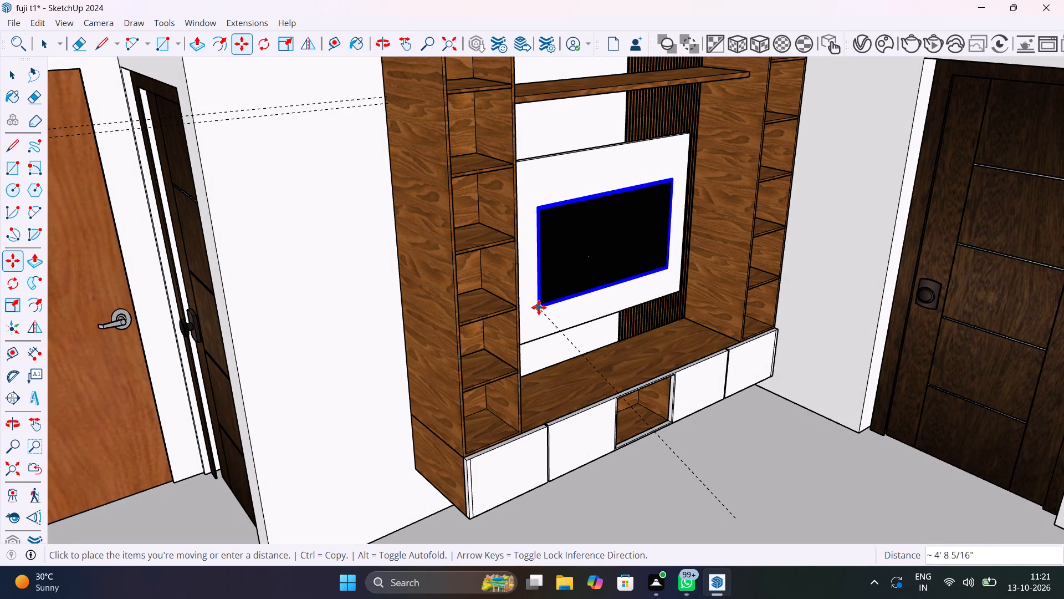
{"action": "left_click", "coordinate": [536, 303]}
{"action": "scroll", "coordinate": [586, 250], "scroll_direction": "up", "scroll_amount": 5}
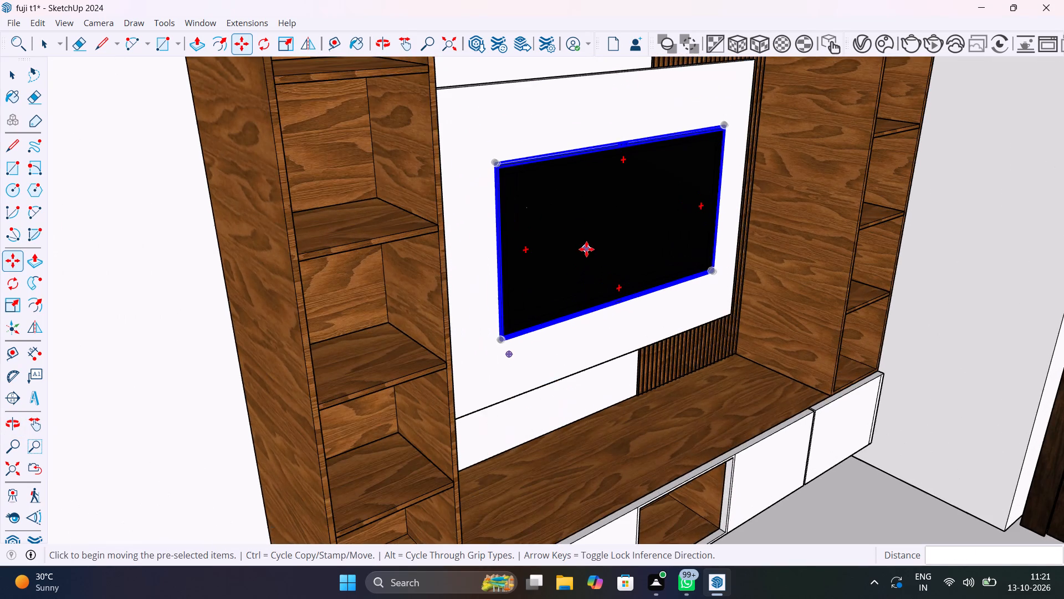
{"action": "scroll", "coordinate": [592, 252], "scroll_direction": "up", "scroll_amount": 5}
{"action": "middle_click_drag", "start_coordinate": [611, 266], "coordinate": [544, 260]}
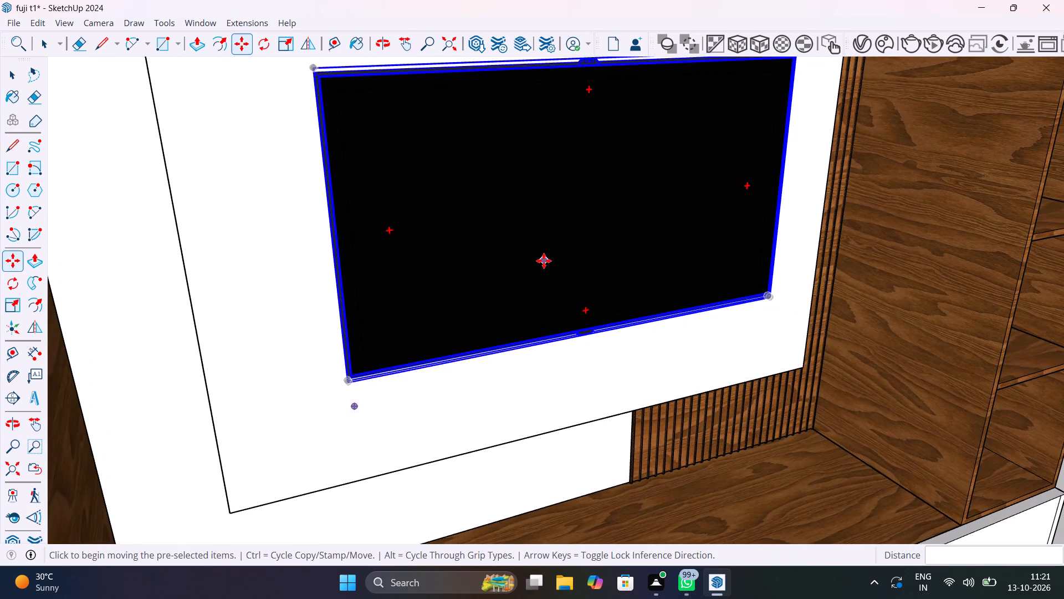
{"action": "key", "text": "space"}
{"action": "key", "text": "space"}
{"action": "scroll", "coordinate": [544, 263], "scroll_direction": "down", "scroll_amount": 7}
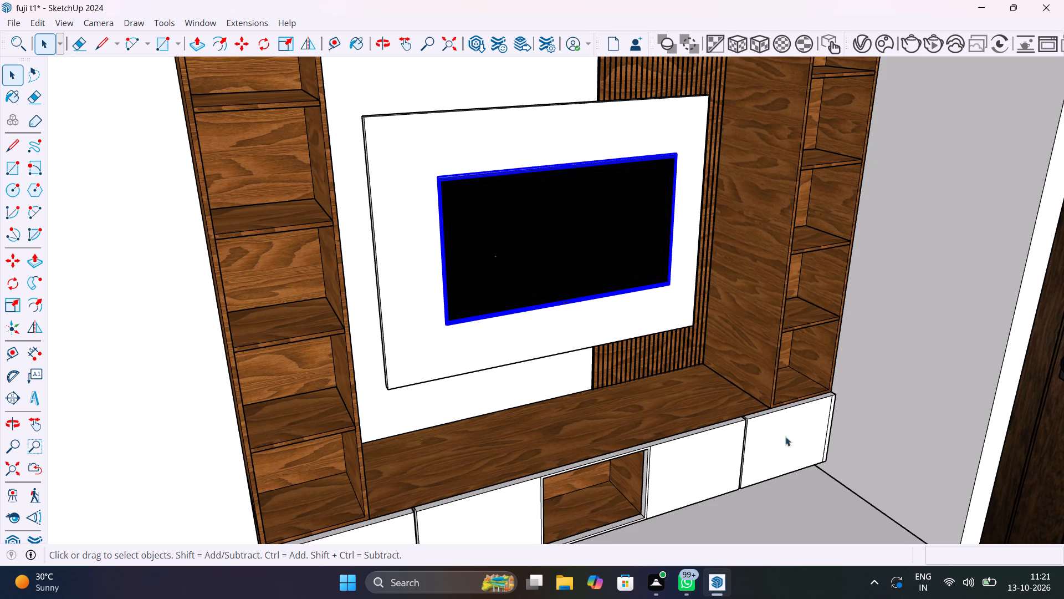
Examine the mounted TV on its panel and the whole wall unit from the front and at an angle.
{"action": "left_click", "coordinate": [807, 463]}
{"action": "middle_click_drag", "start_coordinate": [675, 311], "coordinate": [521, 248]}
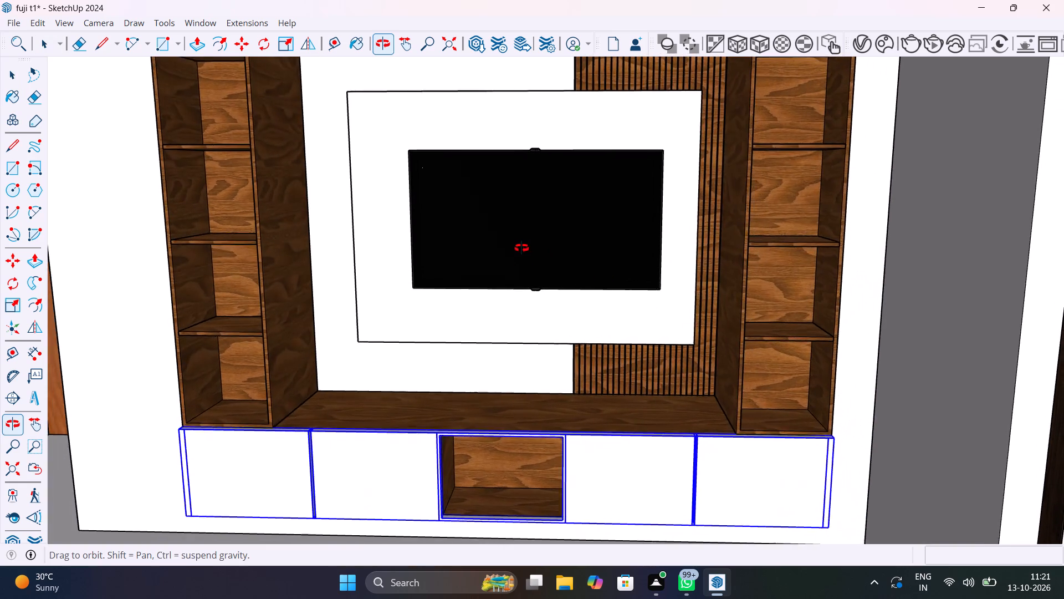
{"action": "middle_click_drag", "start_coordinate": [521, 248], "coordinate": [524, 263]}
{"action": "scroll", "coordinate": [526, 262], "scroll_direction": "down", "scroll_amount": 7}
{"action": "left_click", "coordinate": [544, 433]}
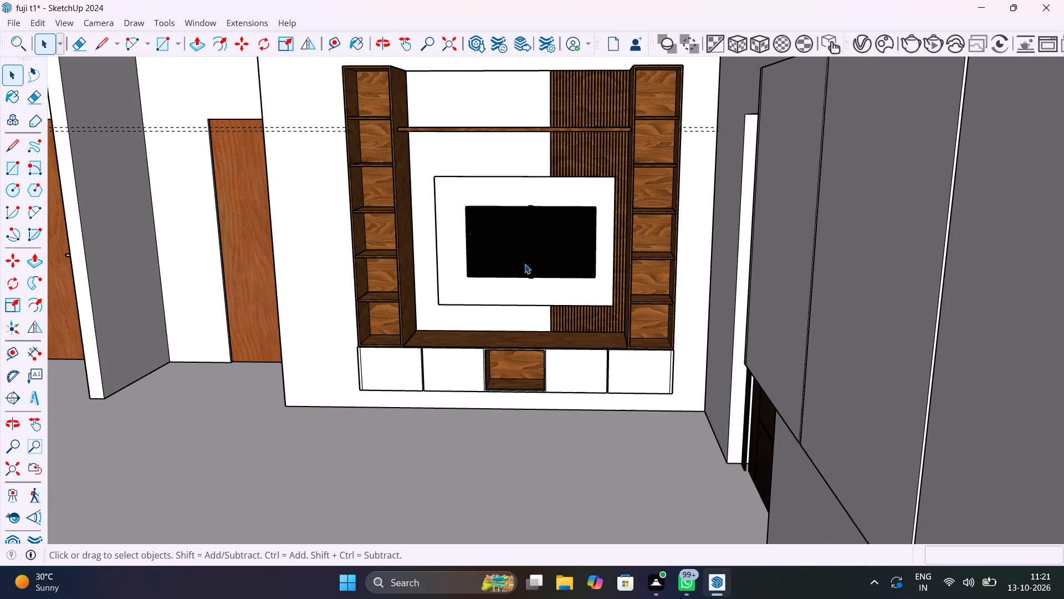
{"action": "scroll", "coordinate": [544, 251], "scroll_direction": "up", "scroll_amount": 5}
{"action": "middle_click_drag", "start_coordinate": [529, 268], "coordinate": [645, 195]}
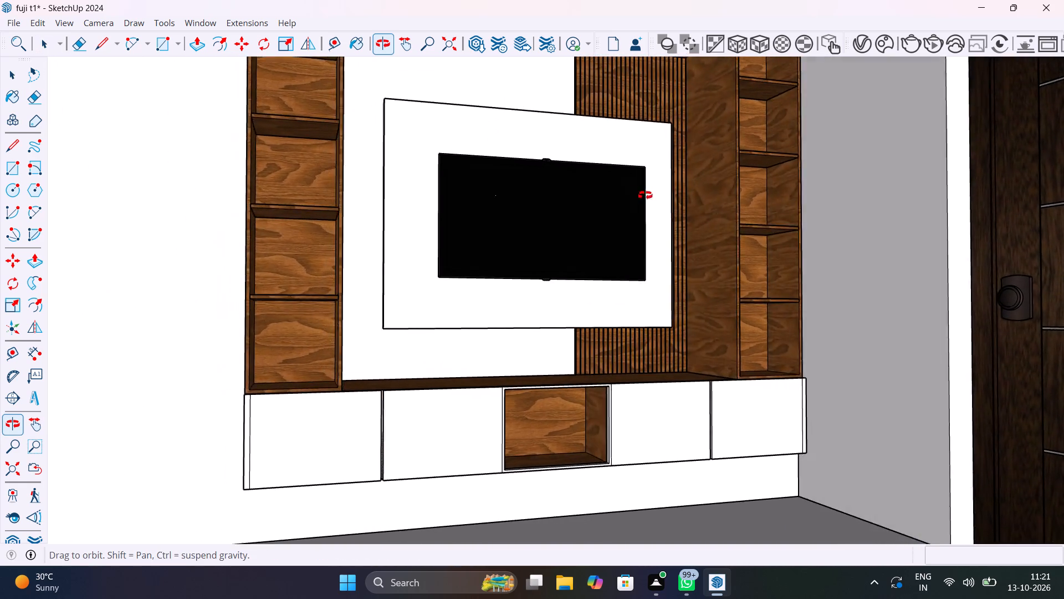
{"action": "middle_click_drag", "start_coordinate": [645, 195], "coordinate": [676, 256]}
{"action": "scroll", "coordinate": [515, 196], "scroll_direction": "up", "scroll_amount": 9}
{"action": "middle_click_drag", "start_coordinate": [542, 204], "coordinate": [551, 219]}
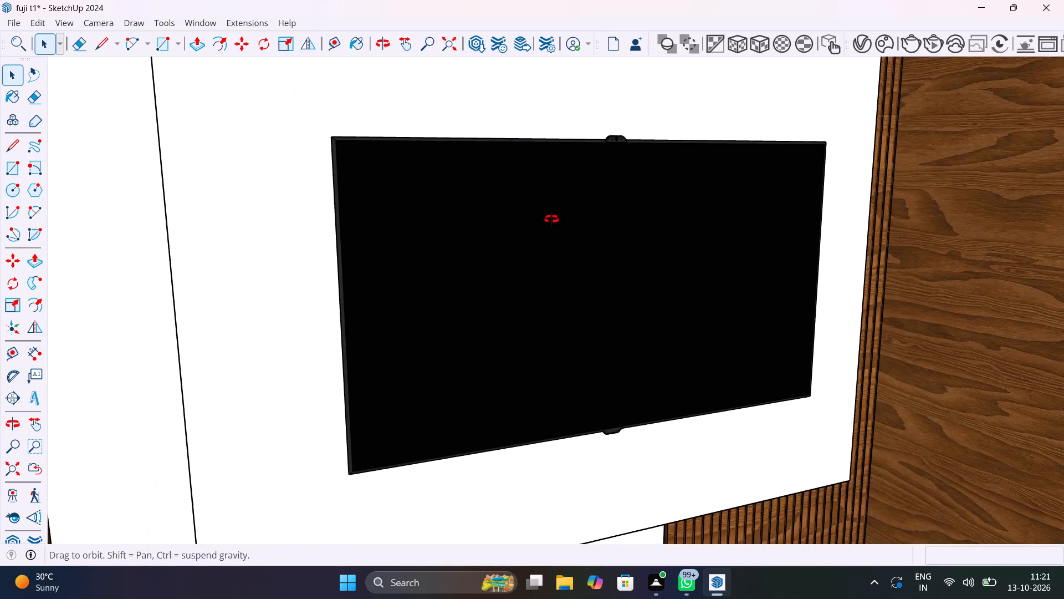
{"action": "middle_click_drag", "start_coordinate": [551, 219], "coordinate": [548, 250]}
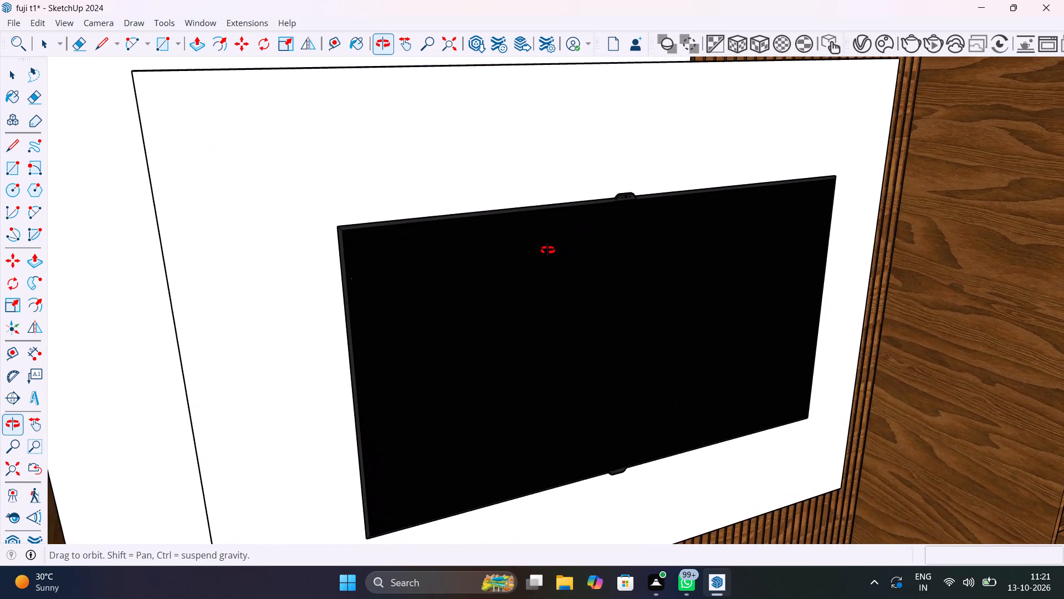
{"action": "middle_click_drag", "start_coordinate": [548, 250], "coordinate": [400, 171]}
{"action": "scroll", "coordinate": [473, 203], "scroll_direction": "down", "scroll_amount": 12}
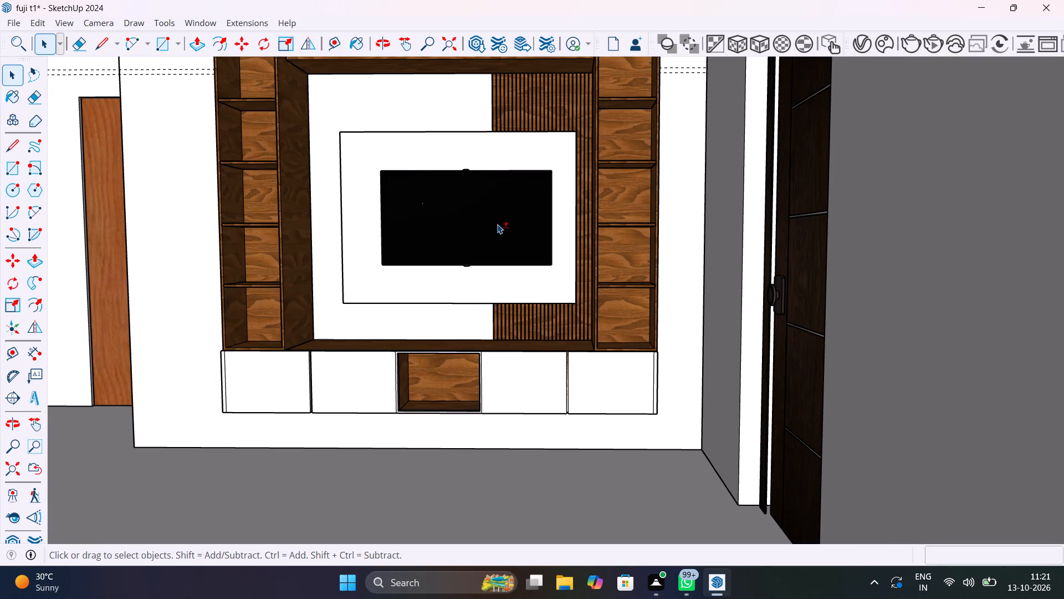
{"action": "middle_click_drag", "start_coordinate": [503, 222], "coordinate": [648, 232], "text": "shift"}
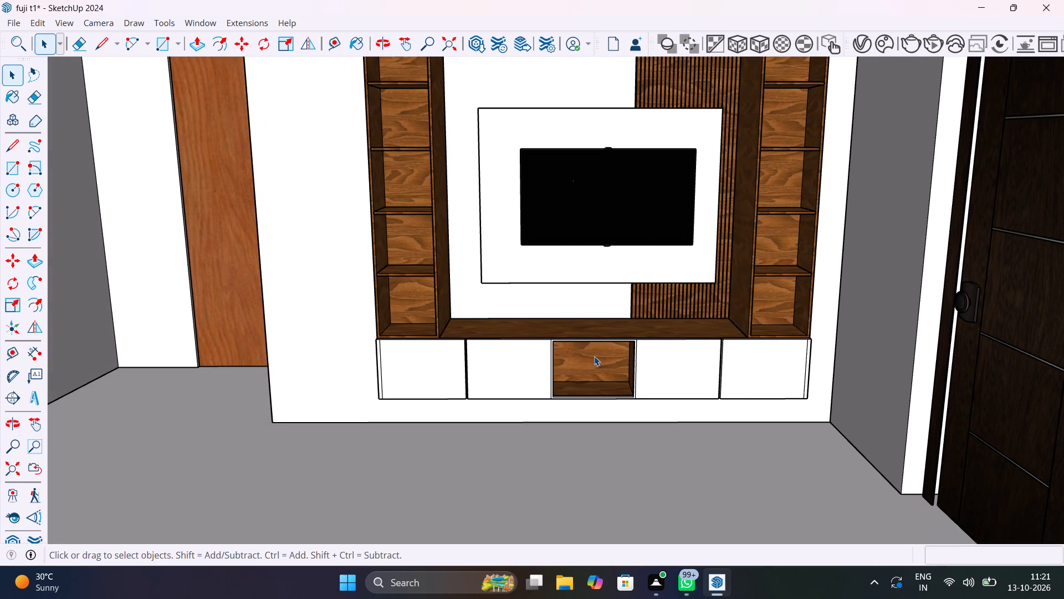
Draw a rectangle about 1' 3 13/16" by 11 5/16" closing the front of the open niche in the base cabinet.
{"action": "scroll", "coordinate": [594, 356], "scroll_direction": "up", "scroll_amount": 11}
{"action": "middle_click_drag", "start_coordinate": [602, 362], "coordinate": [545, 268]}
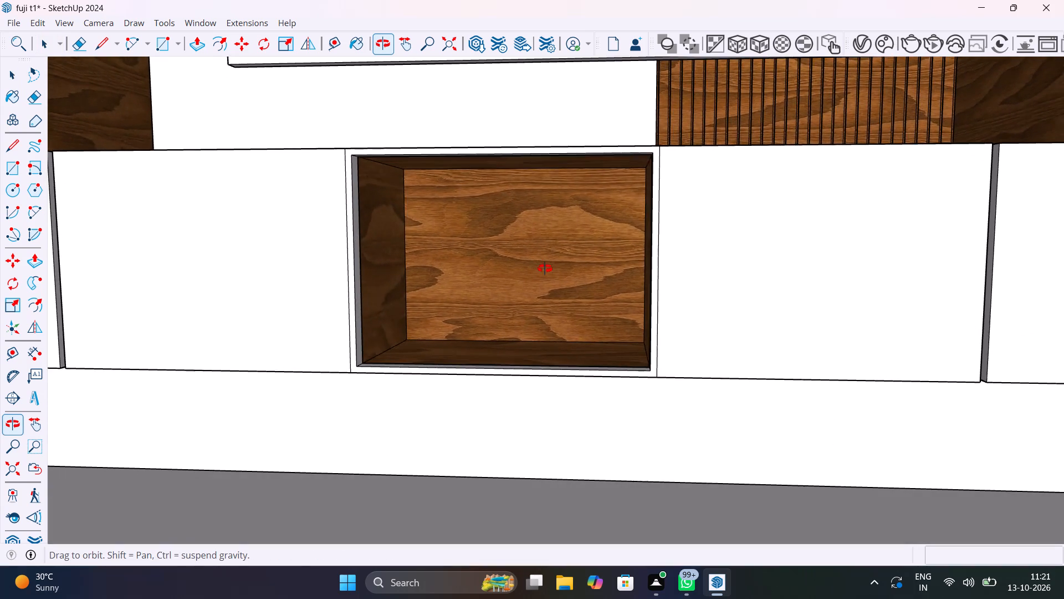
{"action": "middle_click_drag", "start_coordinate": [545, 268], "coordinate": [545, 279]}
{"action": "key", "text": "r"}
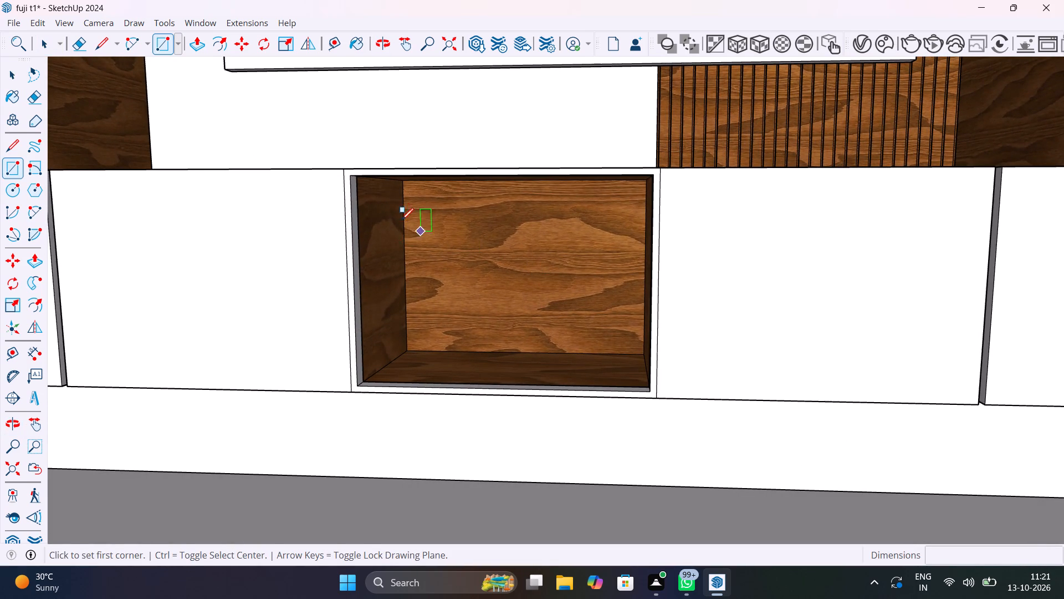
{"action": "left_click", "coordinate": [352, 175]}
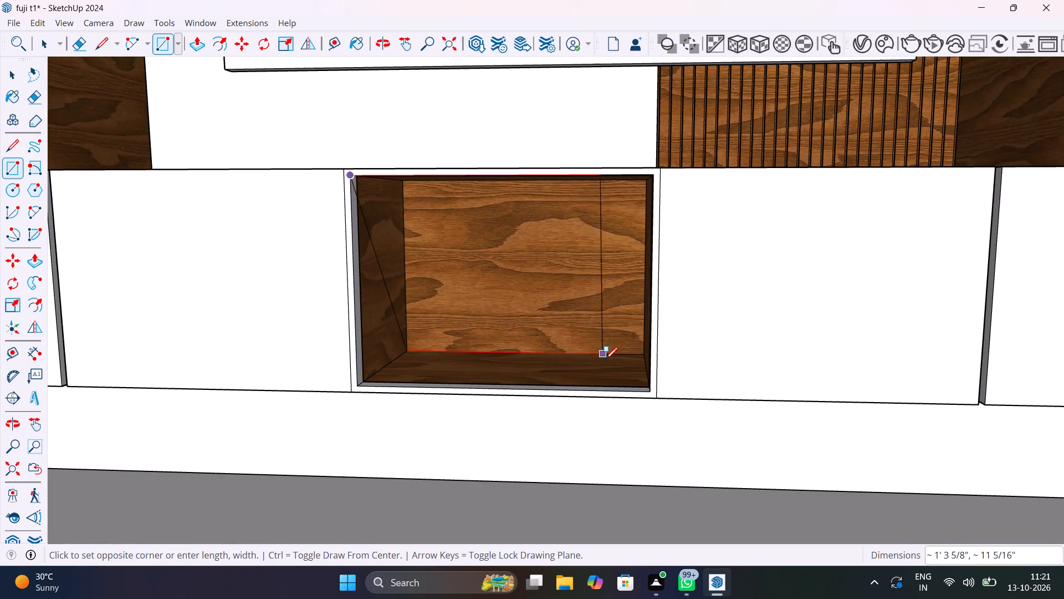
{"action": "left_click", "coordinate": [651, 388]}
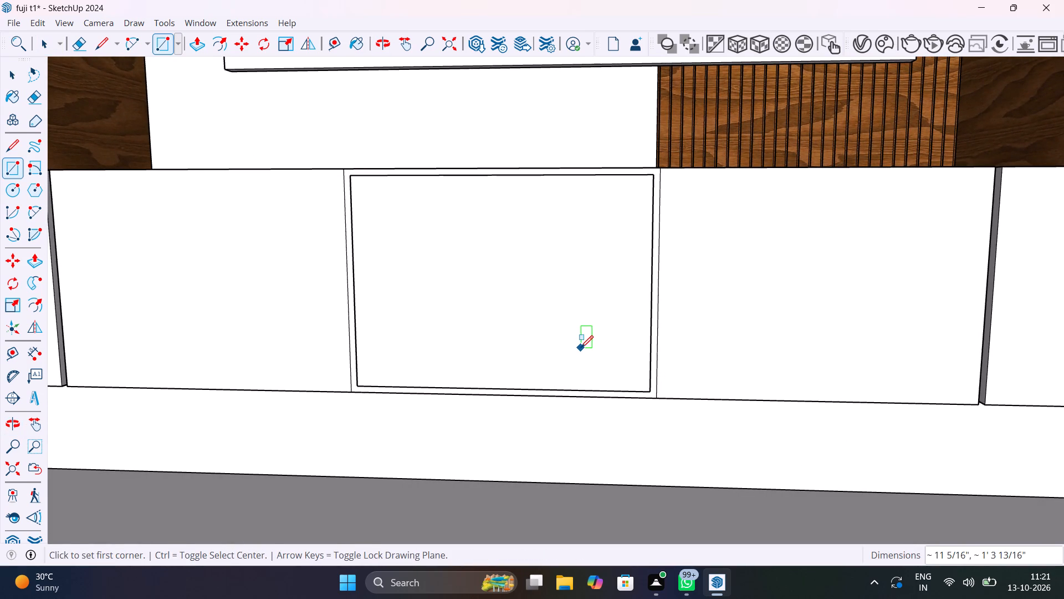
{"action": "key", "text": "space"}
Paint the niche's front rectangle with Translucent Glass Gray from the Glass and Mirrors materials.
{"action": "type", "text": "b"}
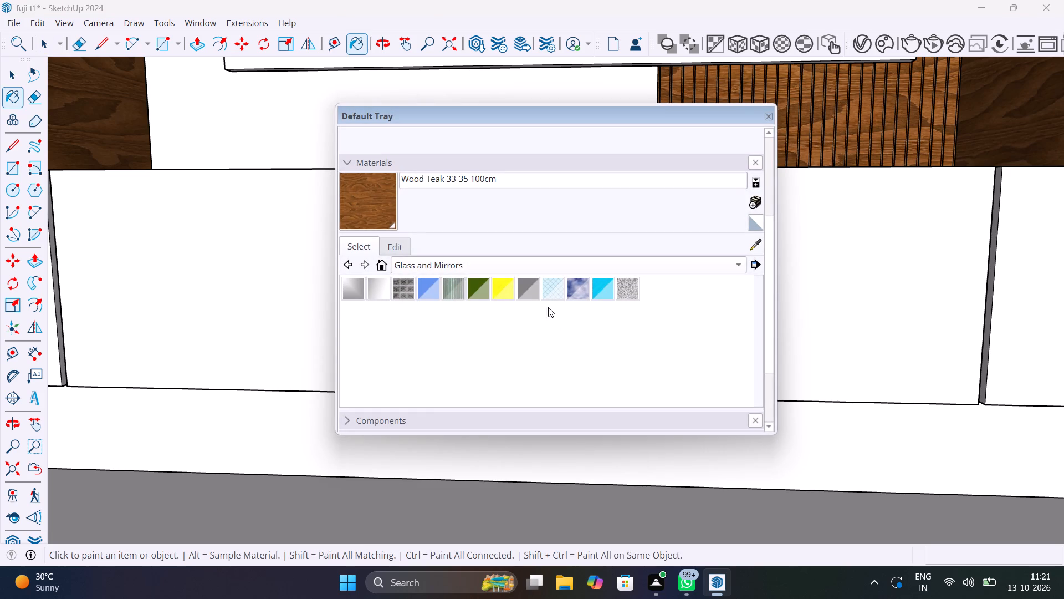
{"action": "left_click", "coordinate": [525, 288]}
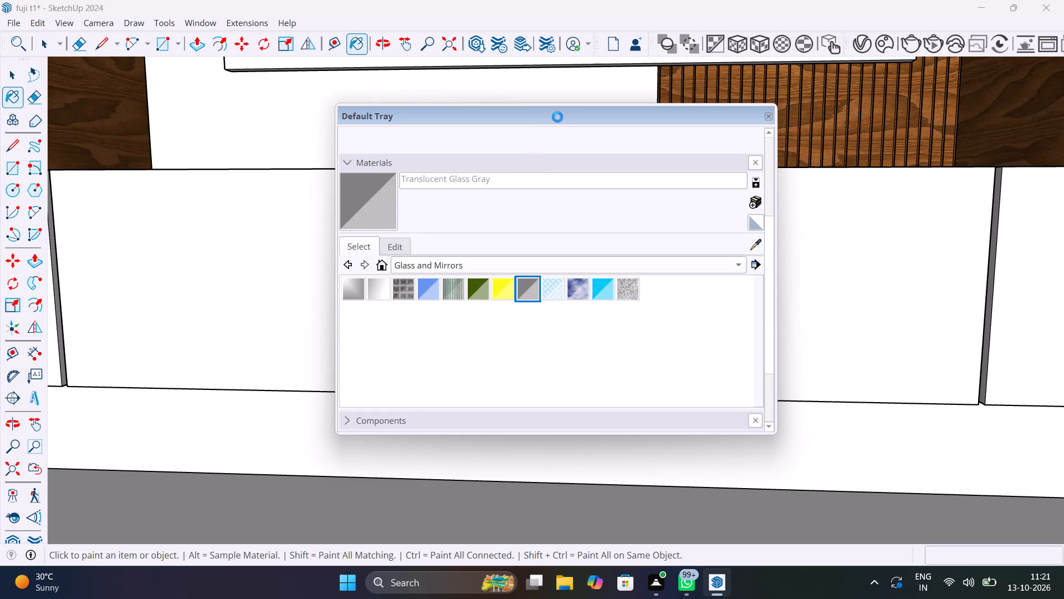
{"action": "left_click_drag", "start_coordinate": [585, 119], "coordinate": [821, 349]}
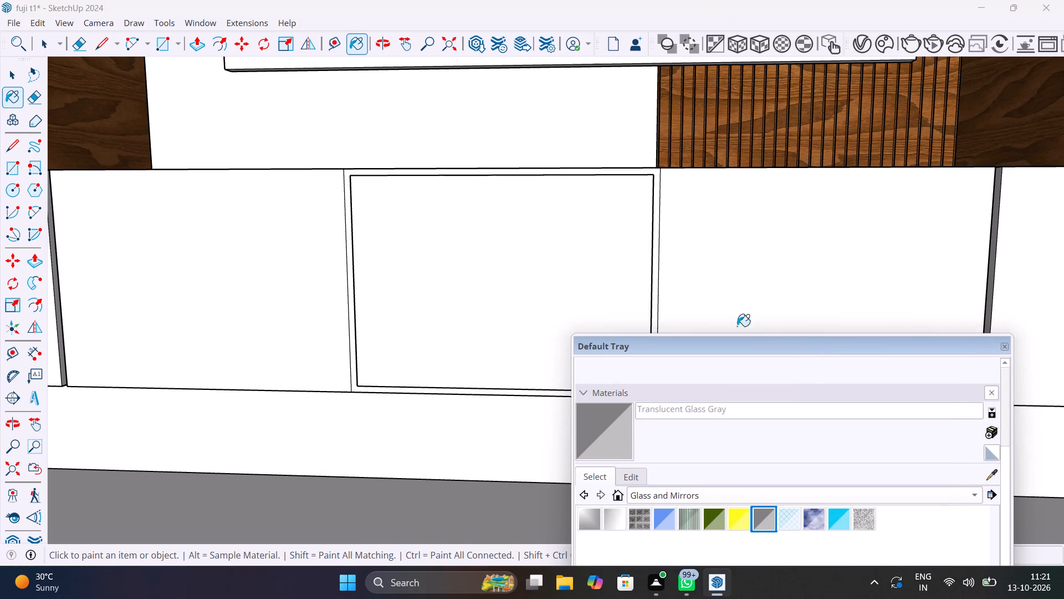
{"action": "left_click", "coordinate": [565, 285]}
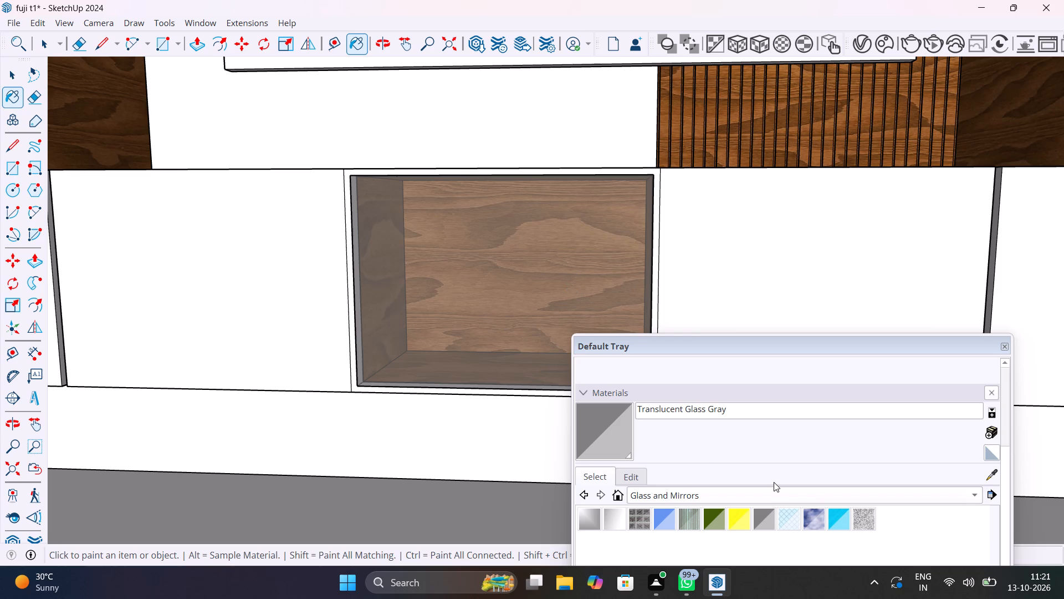
Paint the niche's front rectangle with Translucent Glass Sky Reflection and close the materials tray.
{"action": "left_click", "coordinate": [814, 521]}
{"action": "left_click", "coordinate": [562, 303]}
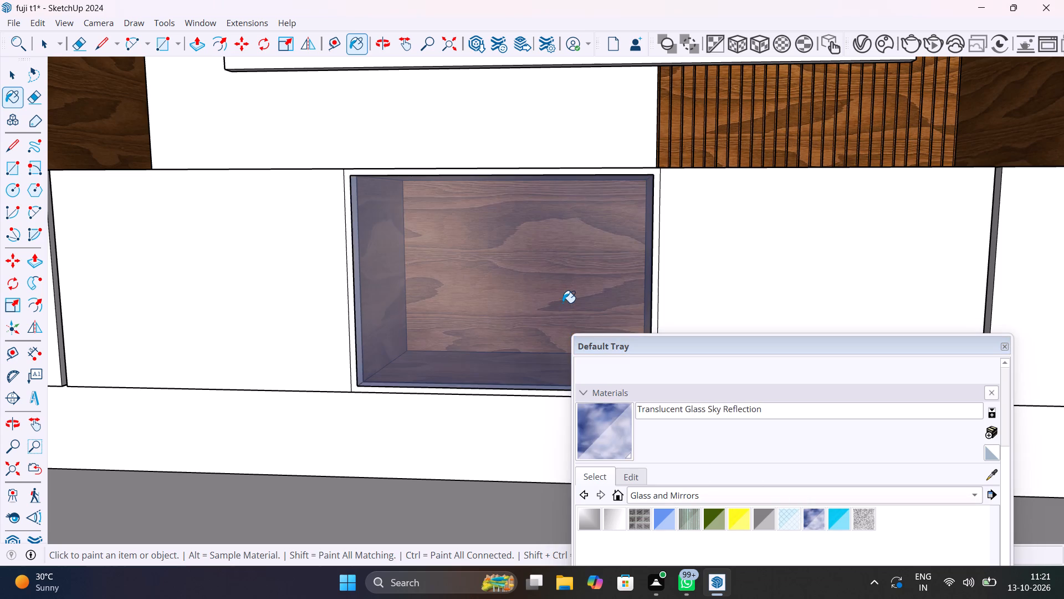
{"action": "key", "text": "space"}
{"action": "scroll", "coordinate": [474, 341], "scroll_direction": "down", "scroll_amount": 15}
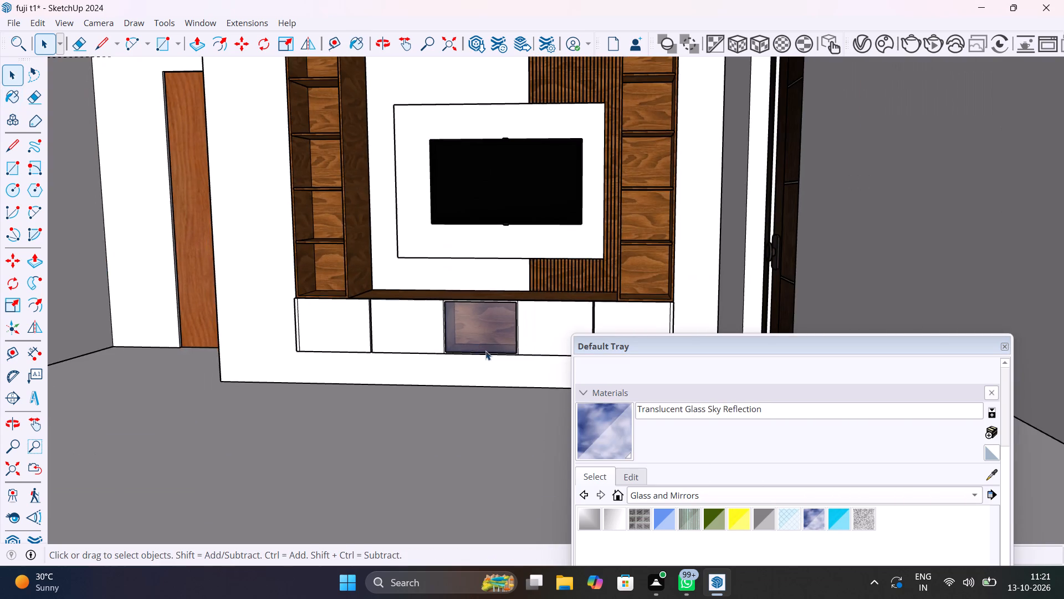
{"action": "middle_click_drag", "start_coordinate": [490, 354], "coordinate": [511, 370]}
{"action": "left_click", "coordinate": [532, 413]}
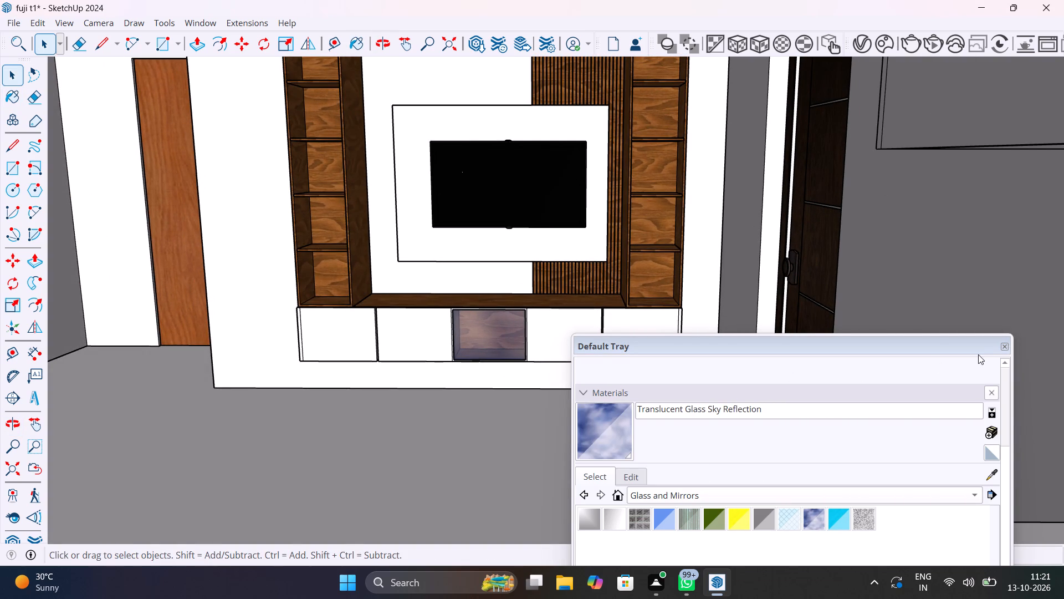
{"action": "left_click", "coordinate": [1000, 348]}
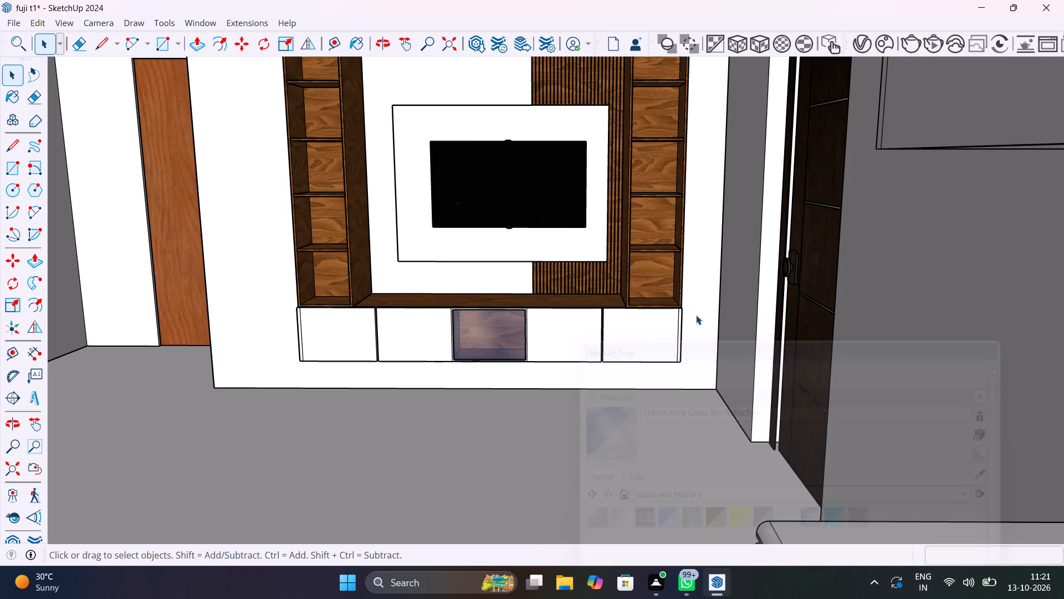
Review the complete TV wall unit with its glass-fronted niche from the surrounding room.
{"action": "middle_click_drag", "start_coordinate": [608, 359], "coordinate": [600, 437]}
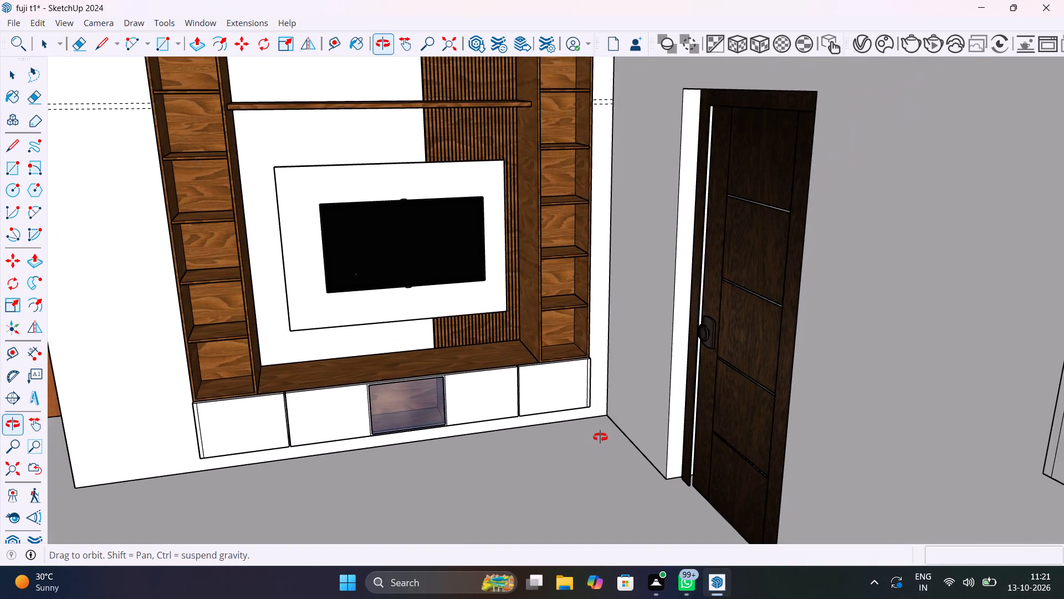
{"action": "middle_click_drag", "start_coordinate": [600, 437], "coordinate": [601, 441]}
{"action": "scroll", "coordinate": [600, 441], "scroll_direction": "down", "scroll_amount": 1}
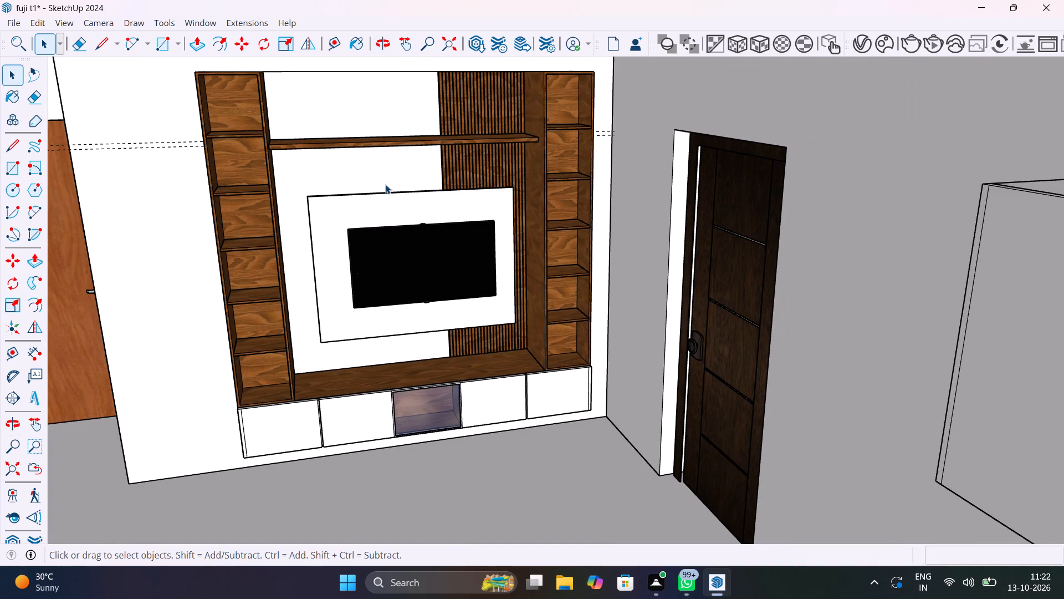
{"action": "scroll", "coordinate": [344, 142], "scroll_direction": "up", "scroll_amount": 4}
{"action": "scroll", "coordinate": [383, 185], "scroll_direction": "down", "scroll_amount": 5}
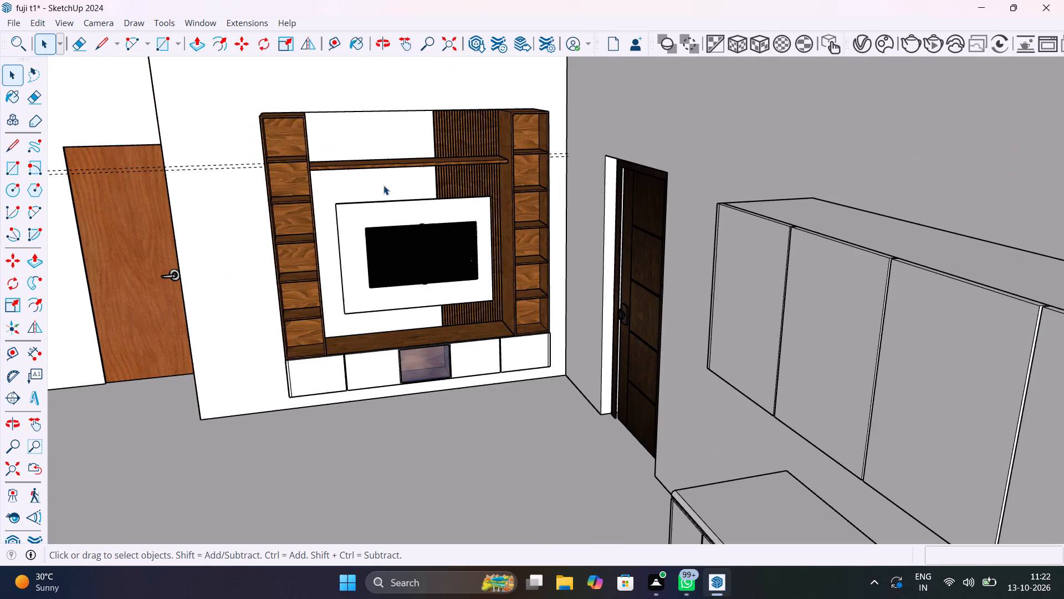
{"action": "scroll", "coordinate": [383, 185], "scroll_direction": "down", "scroll_amount": 2}
{"action": "middle_click_drag", "start_coordinate": [405, 216], "coordinate": [408, 185]}
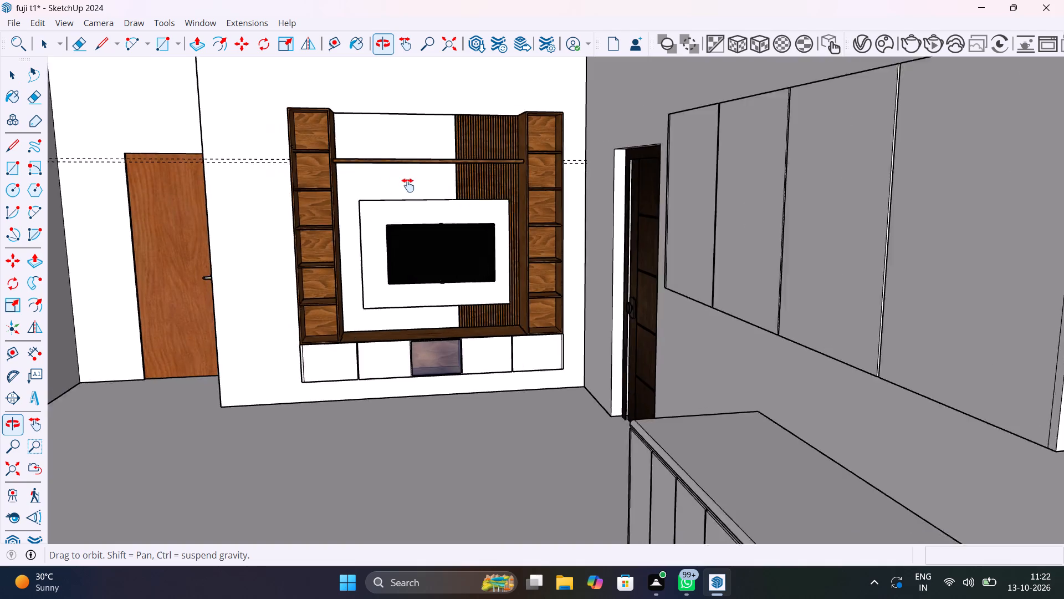
{"action": "middle_click_drag", "start_coordinate": [408, 185], "coordinate": [433, 219]}
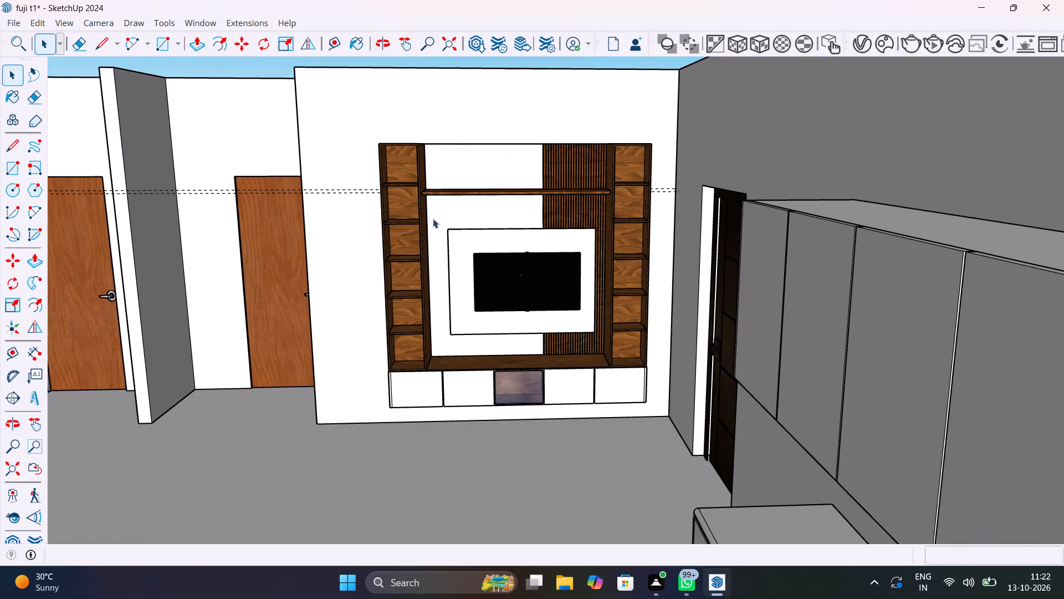
Search the 3D Warehouse models for "flowers".
{"action": "left_click", "coordinate": [203, 21]}
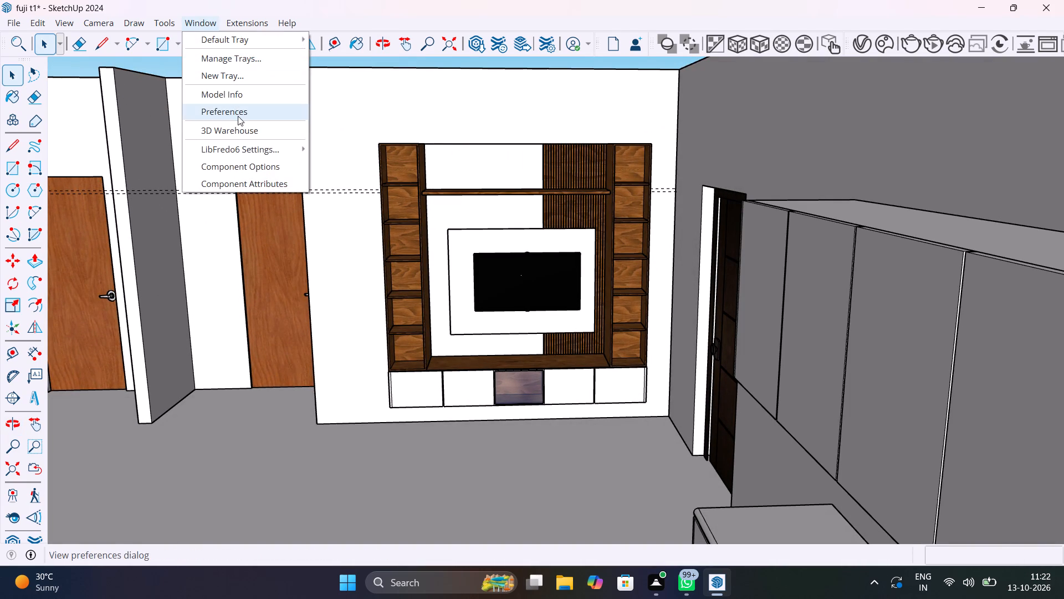
{"action": "left_click", "coordinate": [241, 123]}
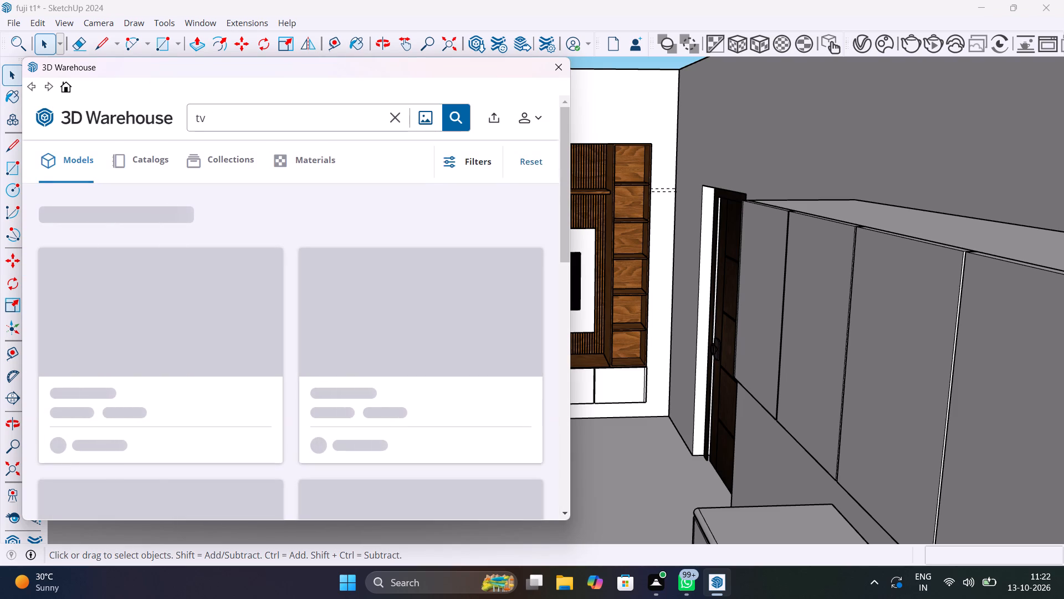
{"action": "left_click", "coordinate": [287, 127]}
{"action": "key", "text": "BackSpace"}
{"action": "key", "text": "BackSpace"}
{"action": "key", "text": "BackSpace"}
{"action": "key", "text": "BackSpace"}
{"action": "key", "text": "BackSpace"}
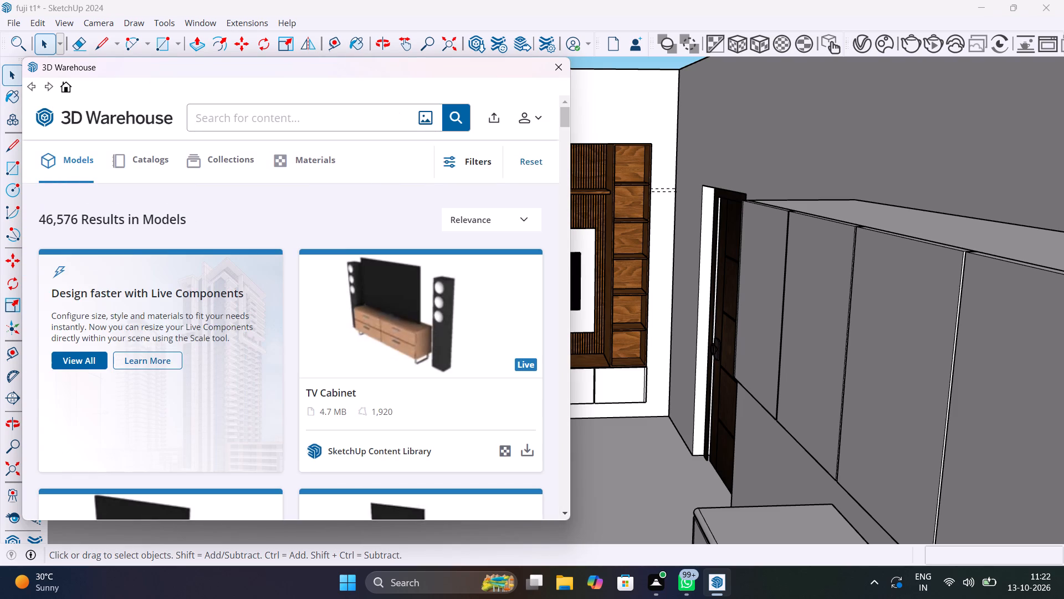
{"action": "type", "text": "flowrs"}
{"action": "key", "text": "Return"}
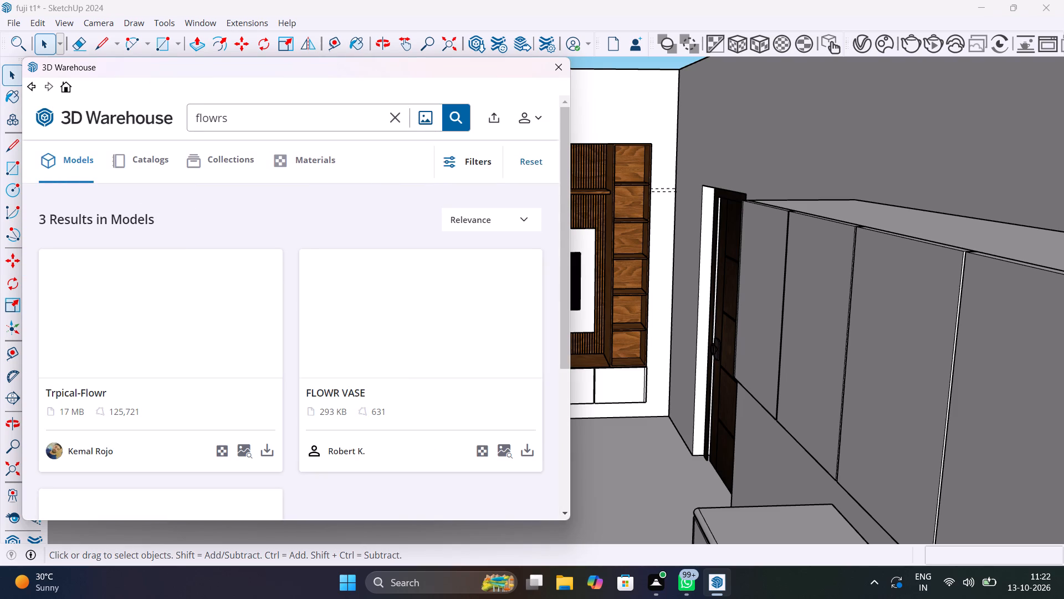
{"action": "scroll", "coordinate": [253, 278], "scroll_direction": "down", "scroll_amount": 7}
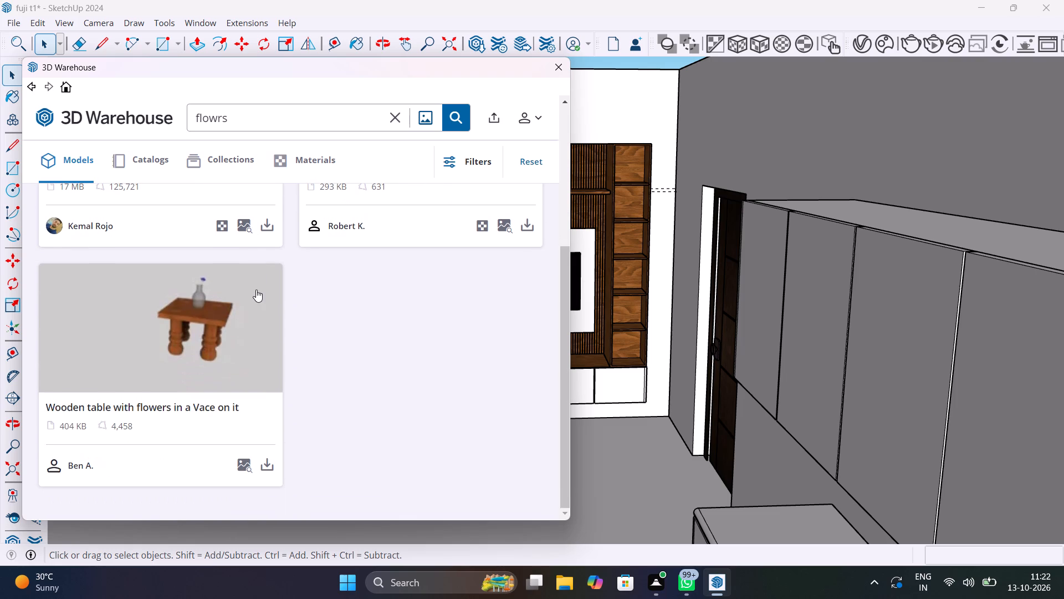
{"action": "left_click", "coordinate": [270, 121]}
{"action": "key", "text": "BackSpace"}
{"action": "key", "text": "BackSpace"}
{"action": "key", "text": "BackSpace"}
{"action": "type", "text": "wers"}
{"action": "key", "text": "Return"}
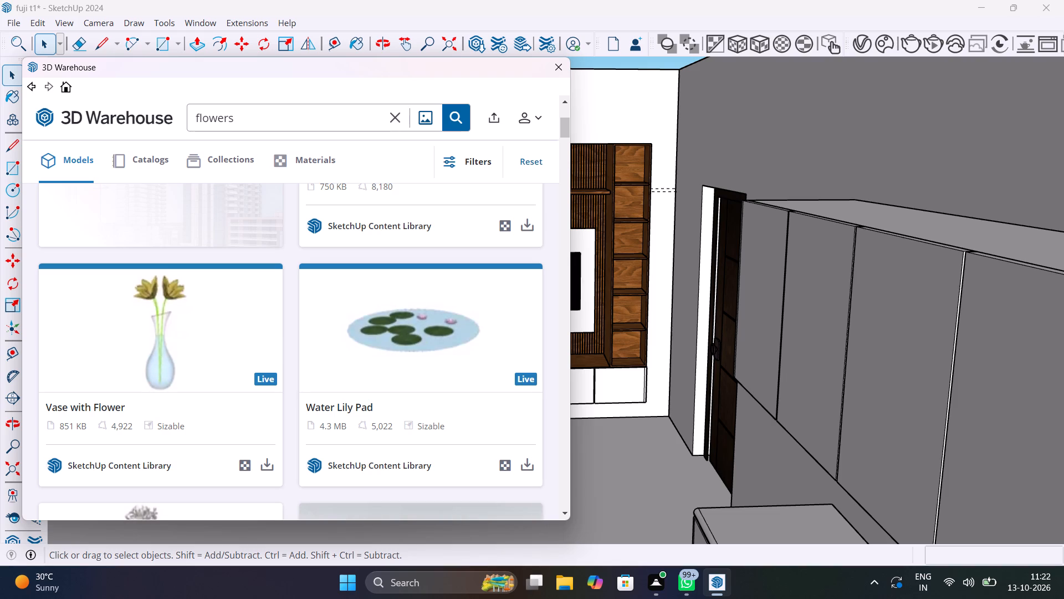
Load the "Flowers" model by Design PUGs, a leafy plant in a white pot, directly into the model.
{"action": "scroll", "coordinate": [242, 272], "scroll_direction": "up", "scroll_amount": 4}
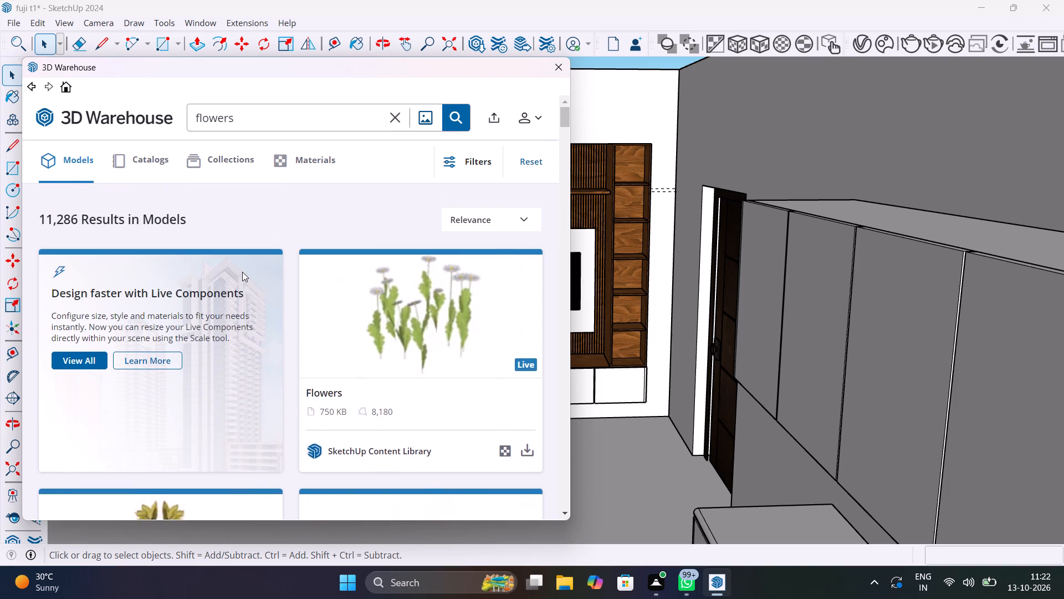
{"action": "scroll", "coordinate": [242, 272], "scroll_direction": "up", "scroll_amount": 1}
{"action": "scroll", "coordinate": [242, 272], "scroll_direction": "down", "scroll_amount": 11}
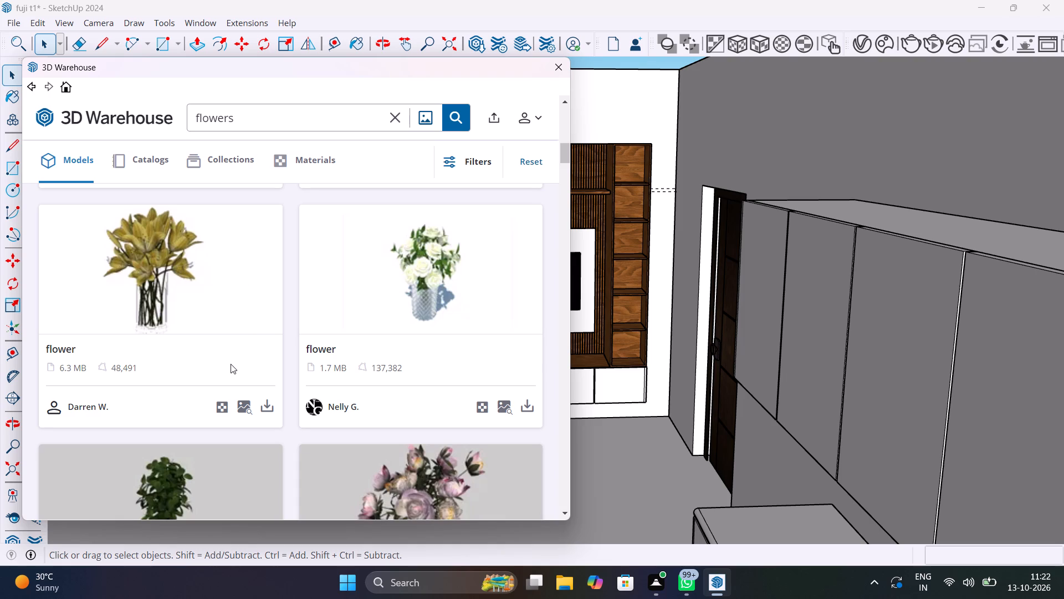
{"action": "scroll", "coordinate": [232, 400], "scroll_direction": "down", "scroll_amount": 1}
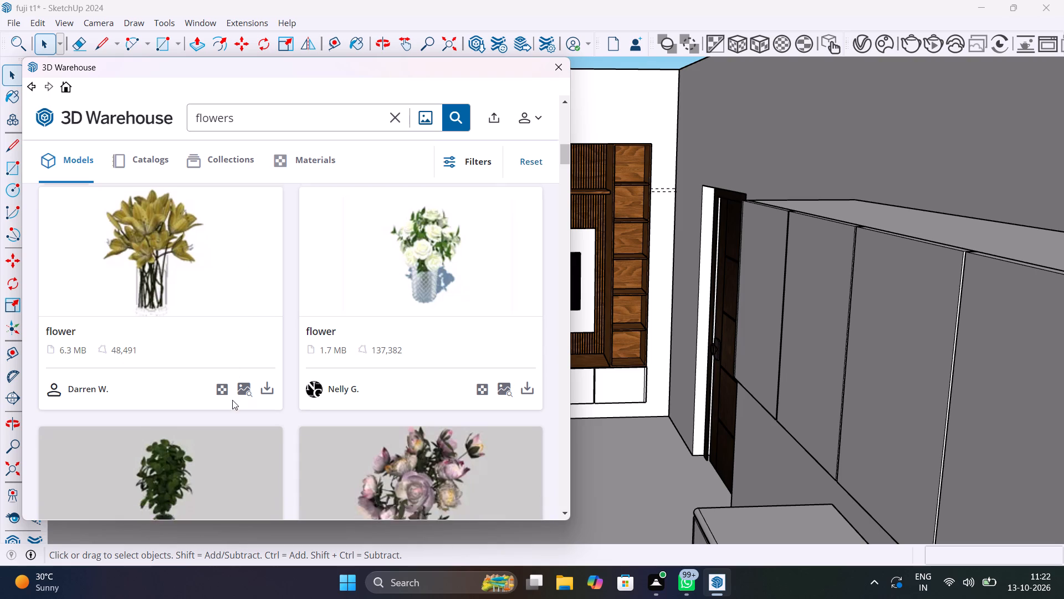
{"action": "scroll", "coordinate": [232, 400], "scroll_direction": "down", "scroll_amount": 3}
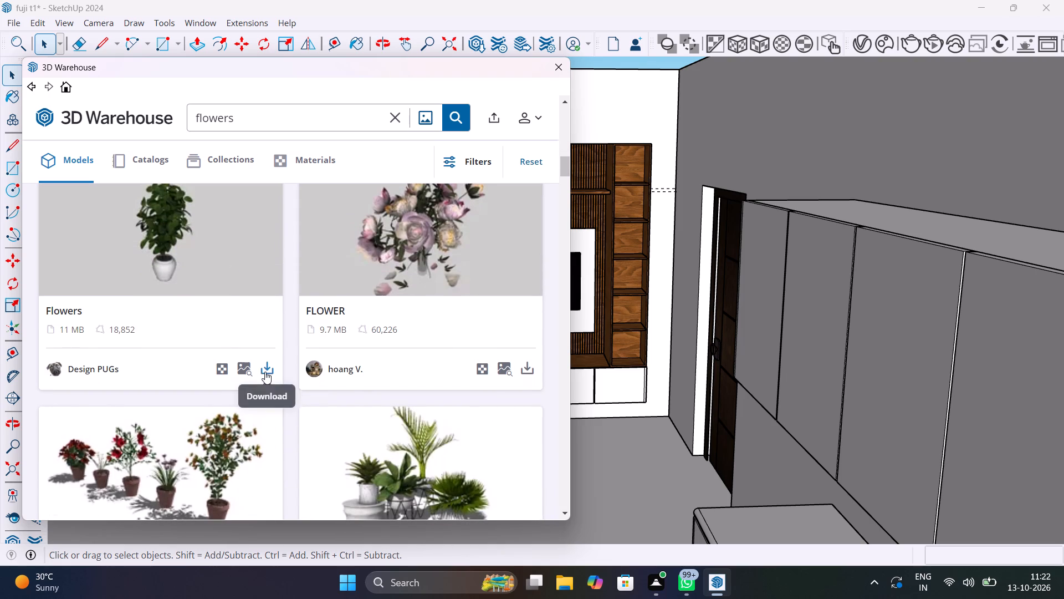
{"action": "left_click", "coordinate": [265, 372]}
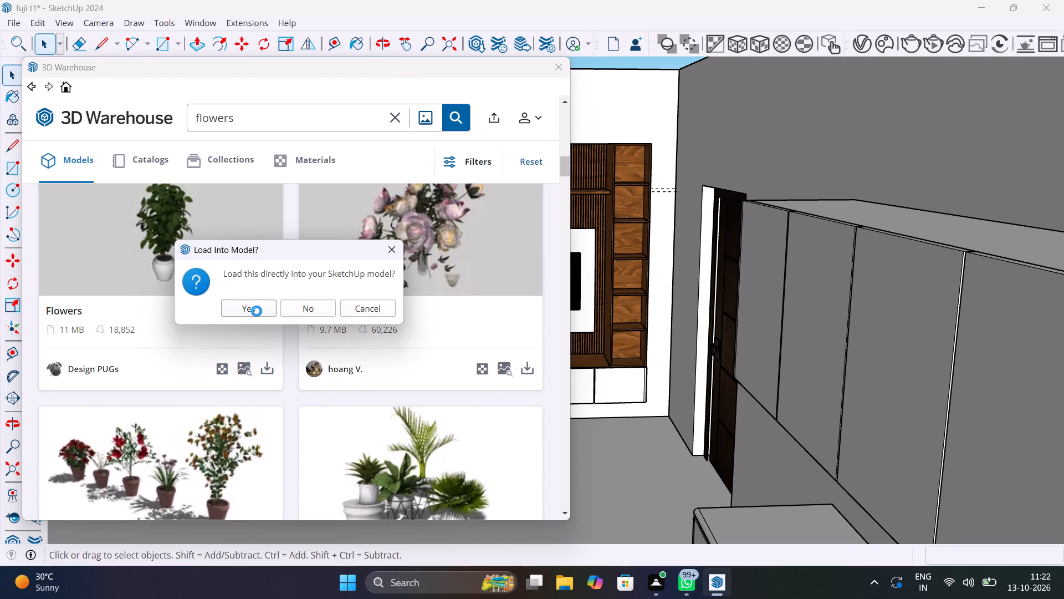
{"action": "left_click", "coordinate": [257, 311]}
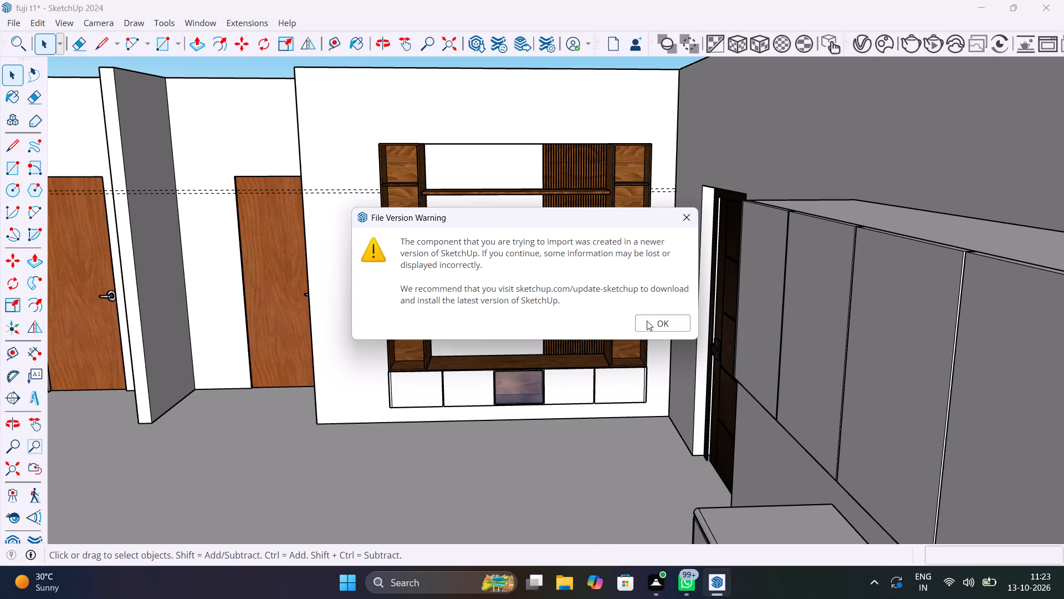
{"action": "left_click", "coordinate": [657, 325]}
Place the potted plant on the room floor in front of the TV wall unit.
{"action": "scroll", "coordinate": [630, 351], "scroll_direction": "up", "scroll_amount": 2}
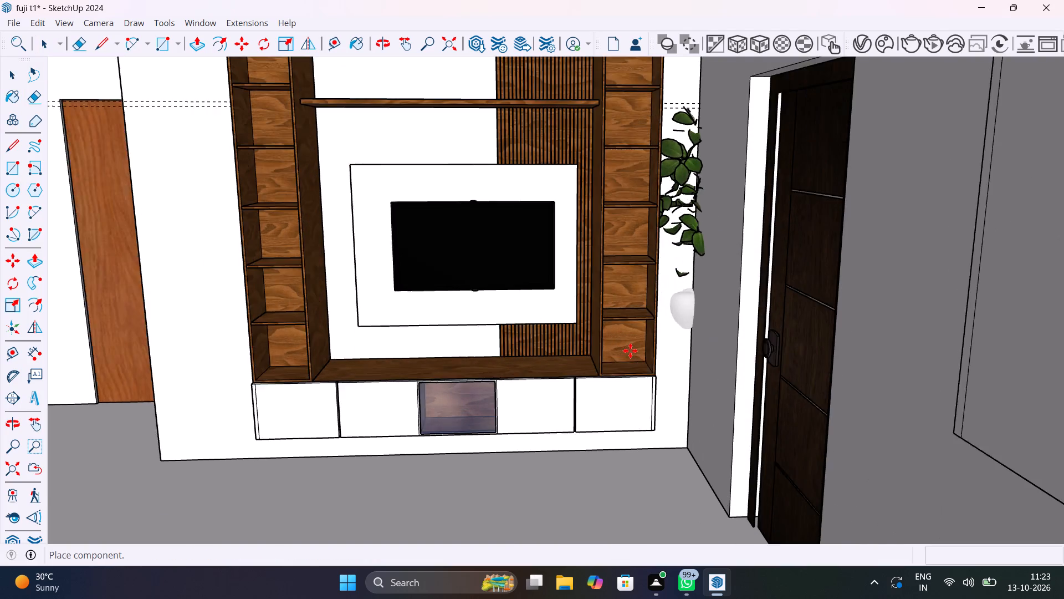
{"action": "scroll", "coordinate": [630, 351], "scroll_direction": "up", "scroll_amount": 5}
{"action": "scroll", "coordinate": [497, 431], "scroll_direction": "down", "scroll_amount": 14}
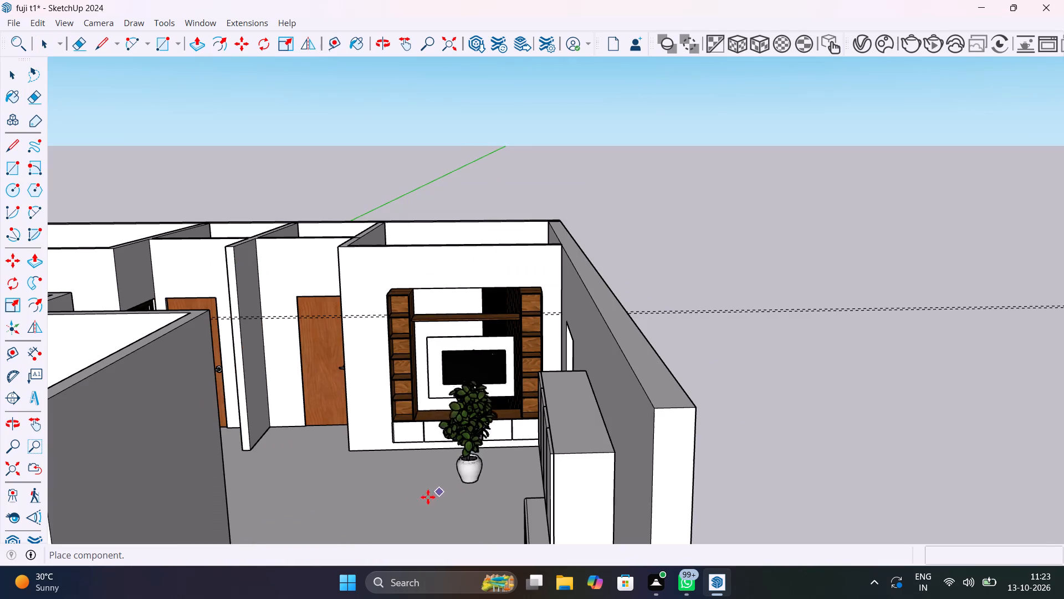
{"action": "left_click", "coordinate": [421, 494]}
Scale the potted plant down uniformly by a factor of about 0.19.
{"action": "scroll", "coordinate": [462, 443], "scroll_direction": "up", "scroll_amount": 9}
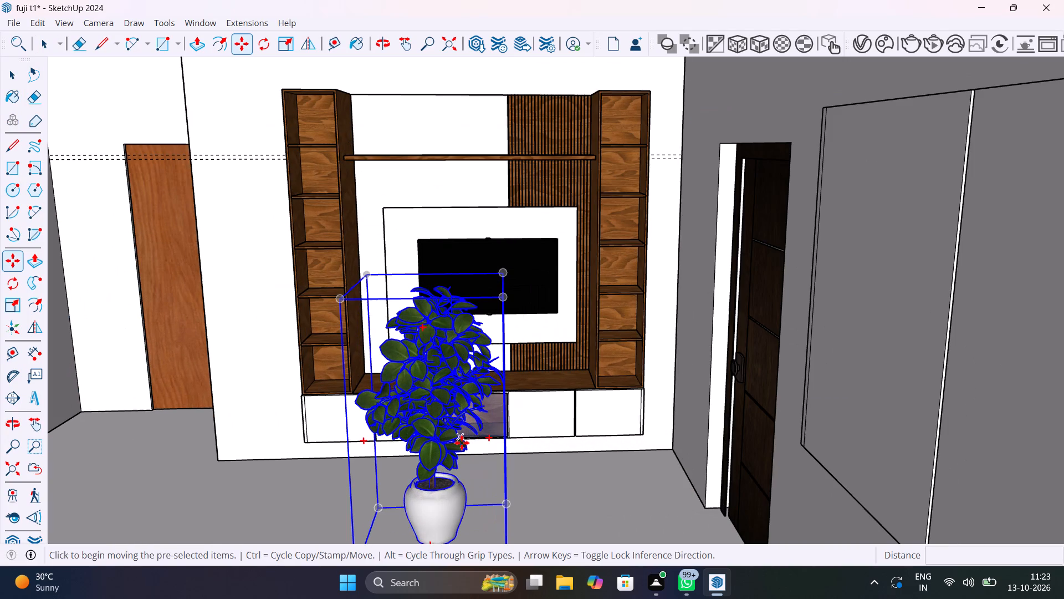
{"action": "key", "text": "s"}
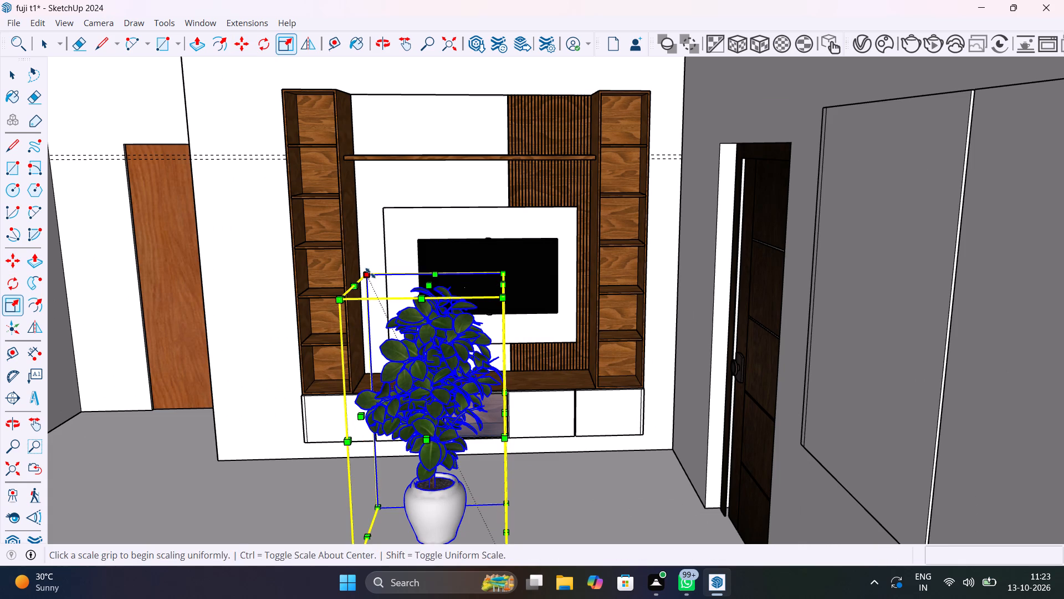
{"action": "left_click", "coordinate": [370, 273]}
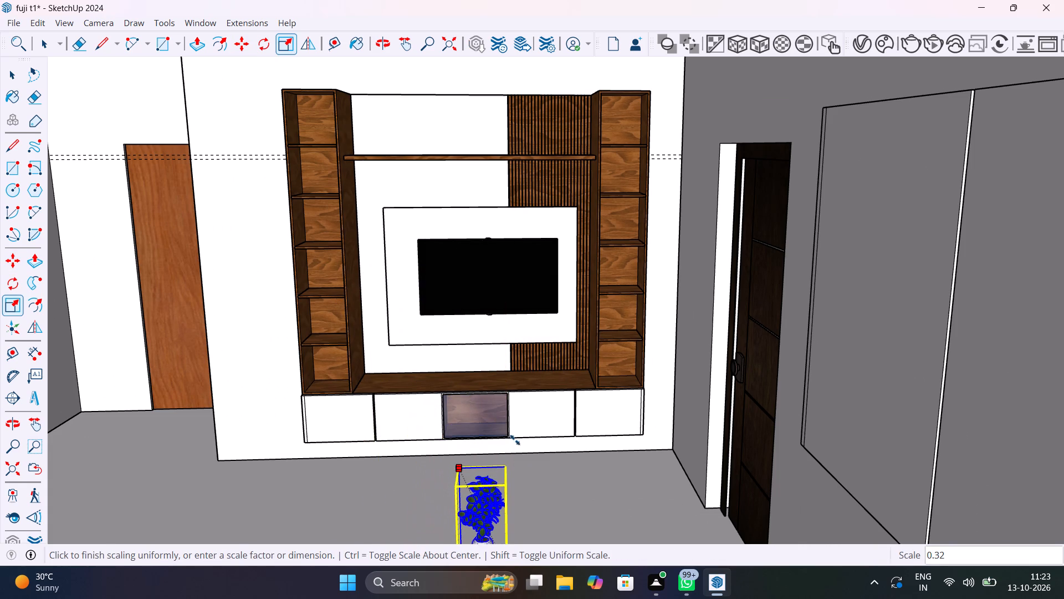
{"action": "middle_click_drag", "start_coordinate": [515, 440], "coordinate": [564, 262], "text": "shift"}
{"action": "middle_click_drag", "start_coordinate": [568, 278], "coordinate": [566, 350]}
{"action": "scroll", "coordinate": [554, 340], "scroll_direction": "up", "scroll_amount": 4}
{"action": "left_click", "coordinate": [543, 325]}
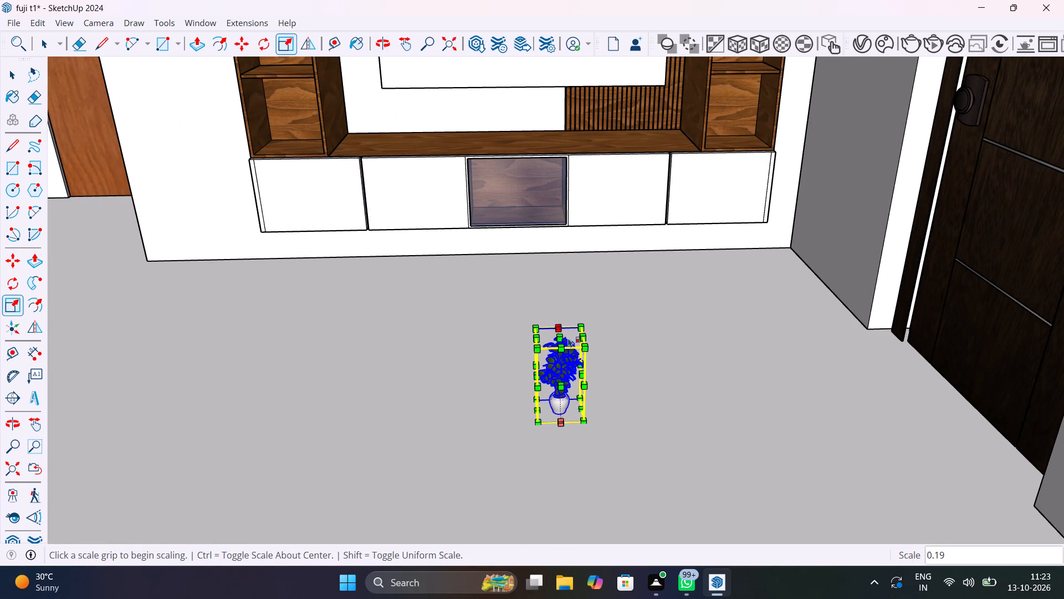
{"action": "key", "text": "space"}
Move the potted plant about 4' 11 3/8" into the lowest compartment of the TV unit's right shelf column.
{"action": "left_click", "coordinate": [629, 401]}
{"action": "left_click", "coordinate": [562, 402]}
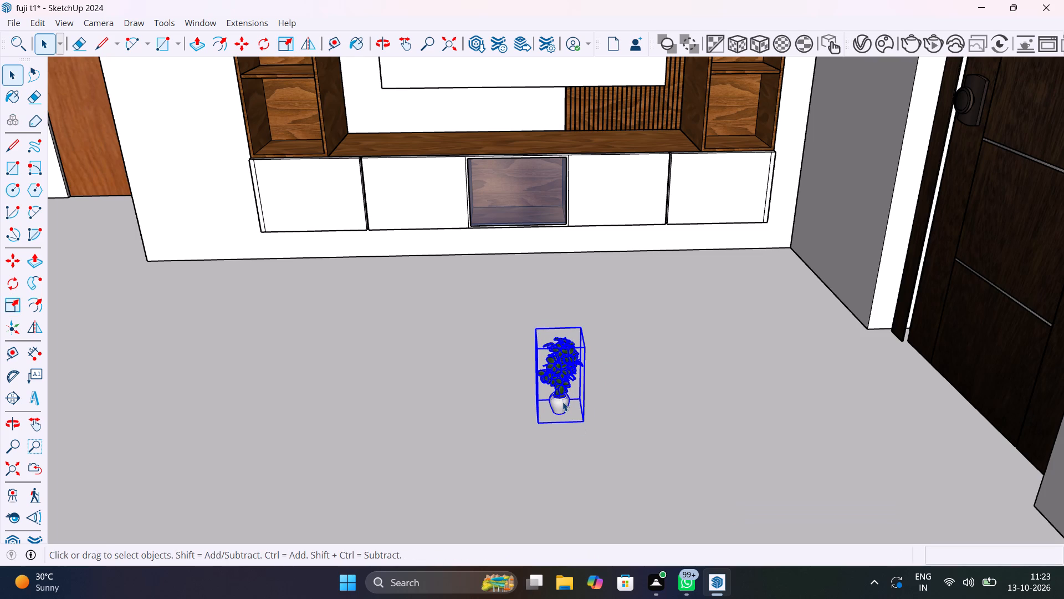
{"action": "key", "text": "m"}
{"action": "left_click", "coordinate": [585, 422]}
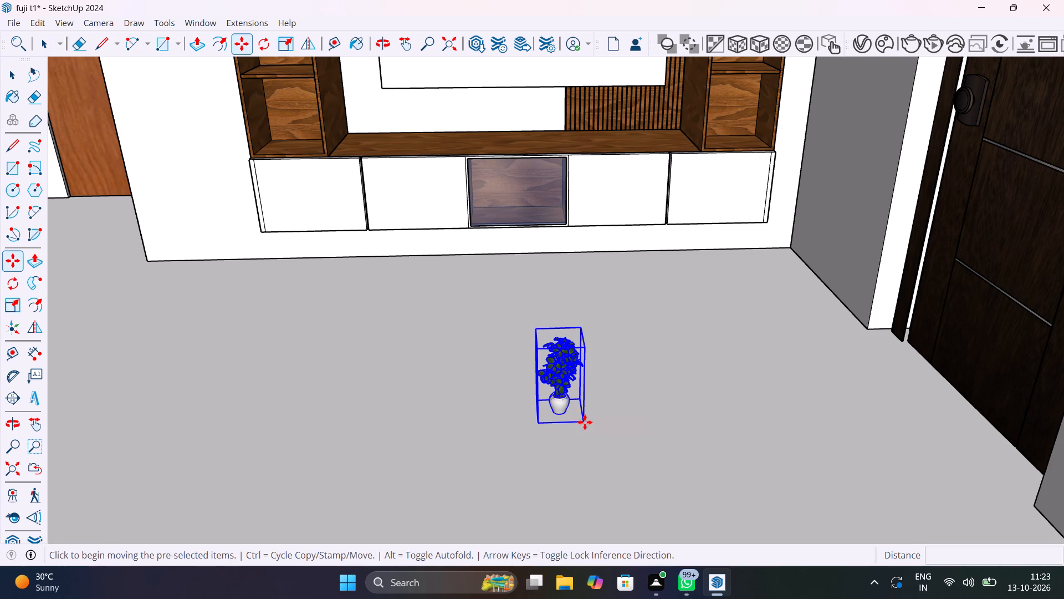
{"action": "scroll", "coordinate": [649, 328], "scroll_direction": "down", "scroll_amount": 7}
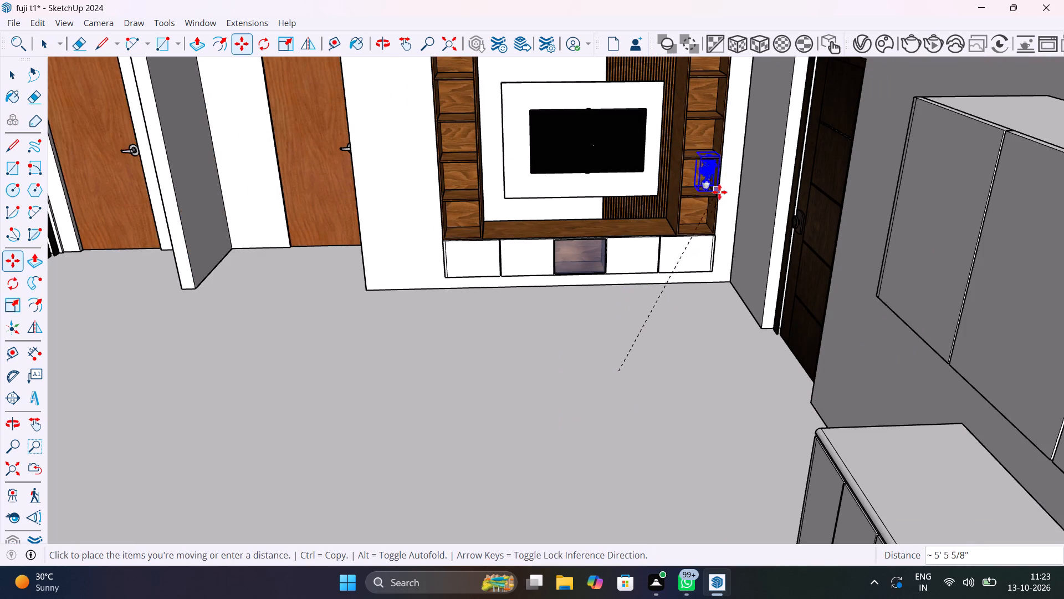
{"action": "scroll", "coordinate": [710, 197], "scroll_direction": "up", "scroll_amount": 15}
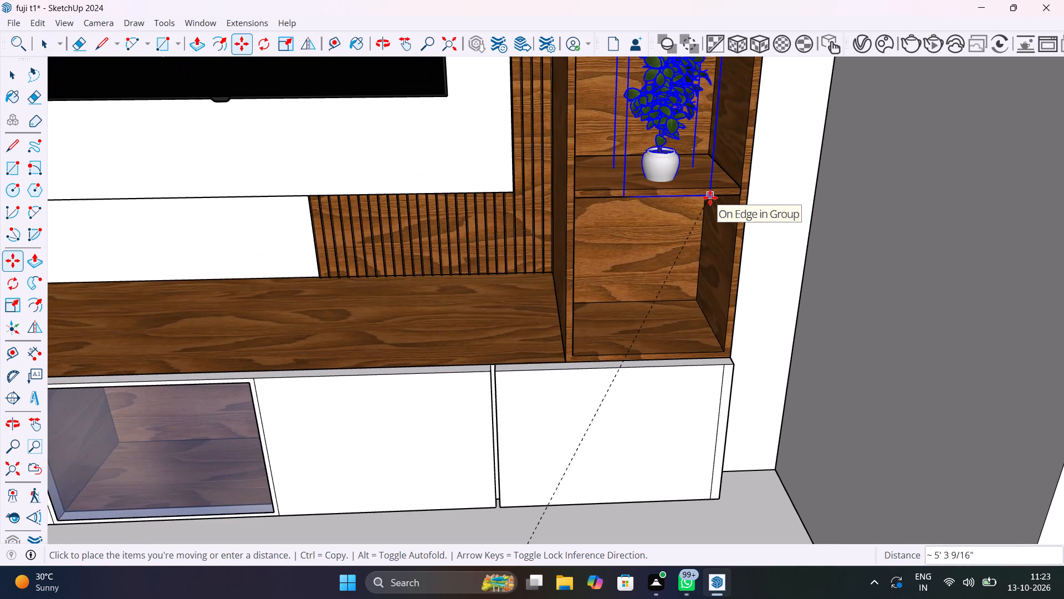
{"action": "middle_click_drag", "start_coordinate": [710, 197], "coordinate": [678, 228], "text": "shift"}
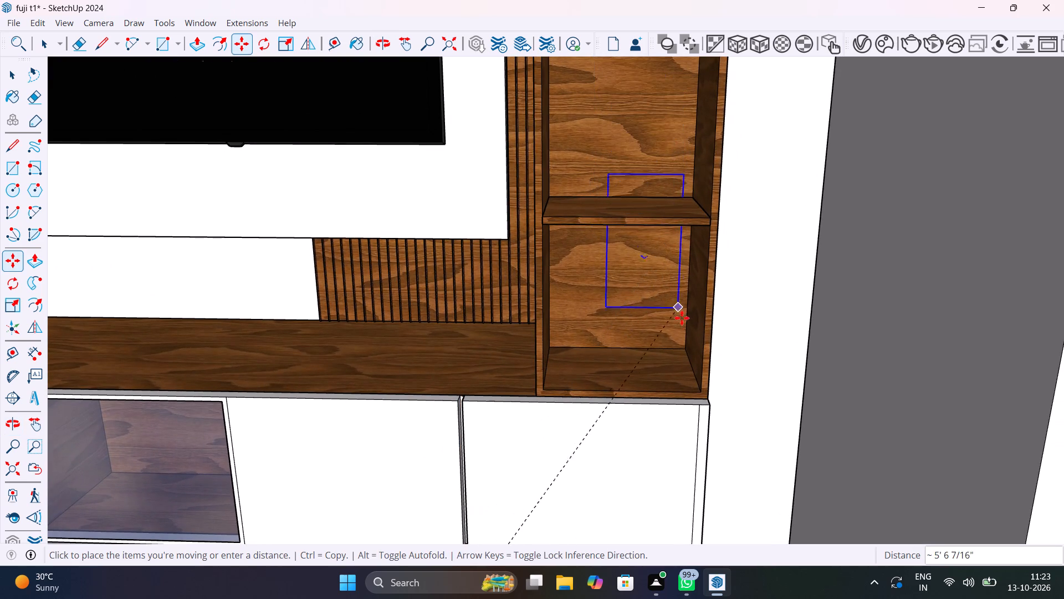
{"action": "left_click", "coordinate": [670, 380]}
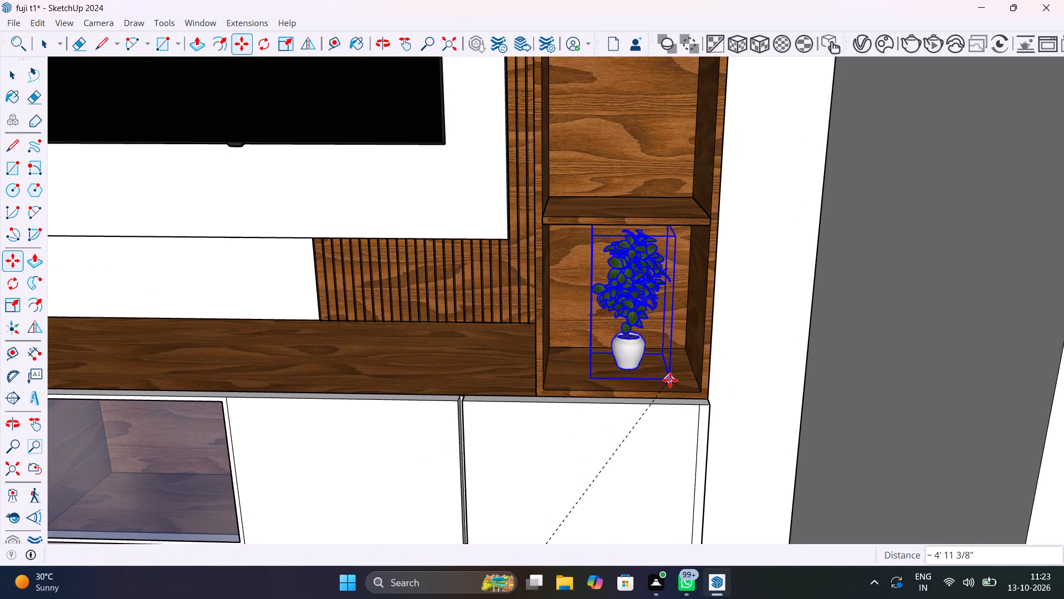
Copy the potted plant about 6' 5/16" across into the lowest compartment of the TV unit's left shelf column.
{"action": "scroll", "coordinate": [651, 296], "scroll_direction": "up", "scroll_amount": 11}
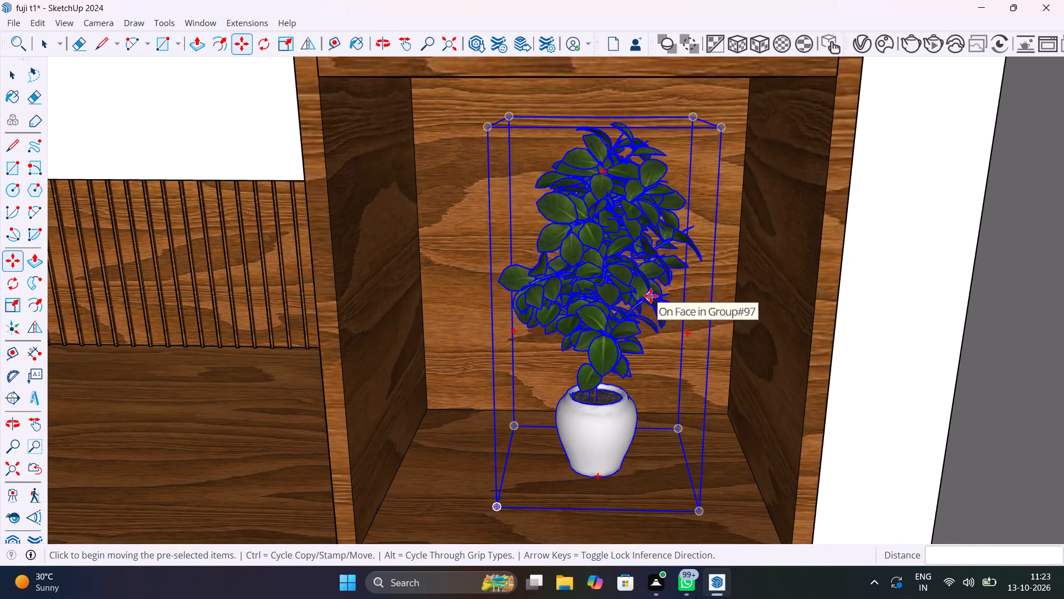
{"action": "middle_click_drag", "start_coordinate": [651, 295], "coordinate": [672, 253]}
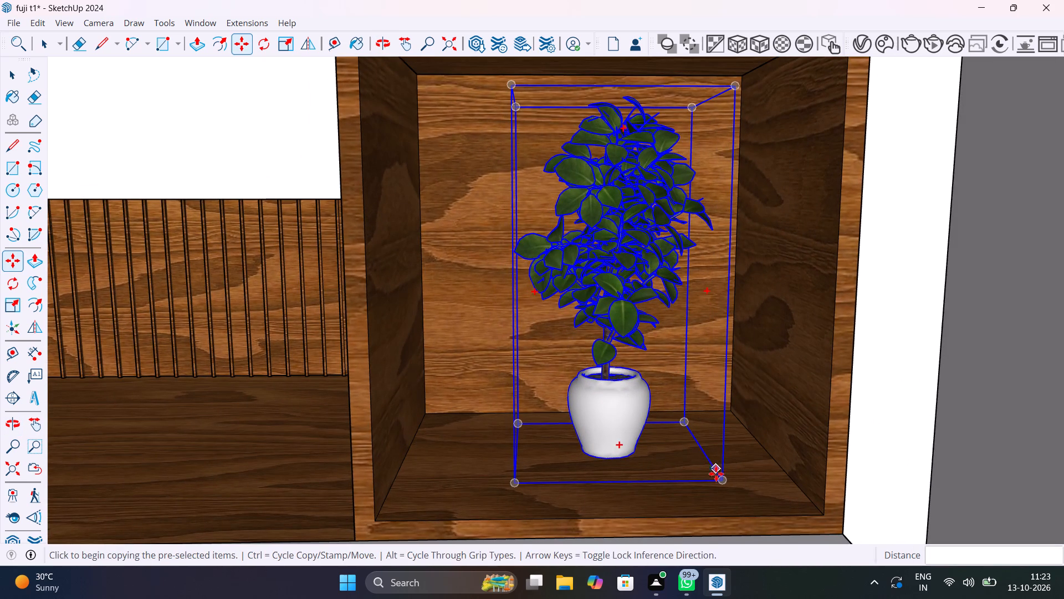
{"action": "left_click", "coordinate": [721, 478]}
{"action": "scroll", "coordinate": [482, 359], "scroll_direction": "down", "scroll_amount": 20}
{"action": "scroll", "coordinate": [482, 359], "scroll_direction": "down", "scroll_amount": 4}
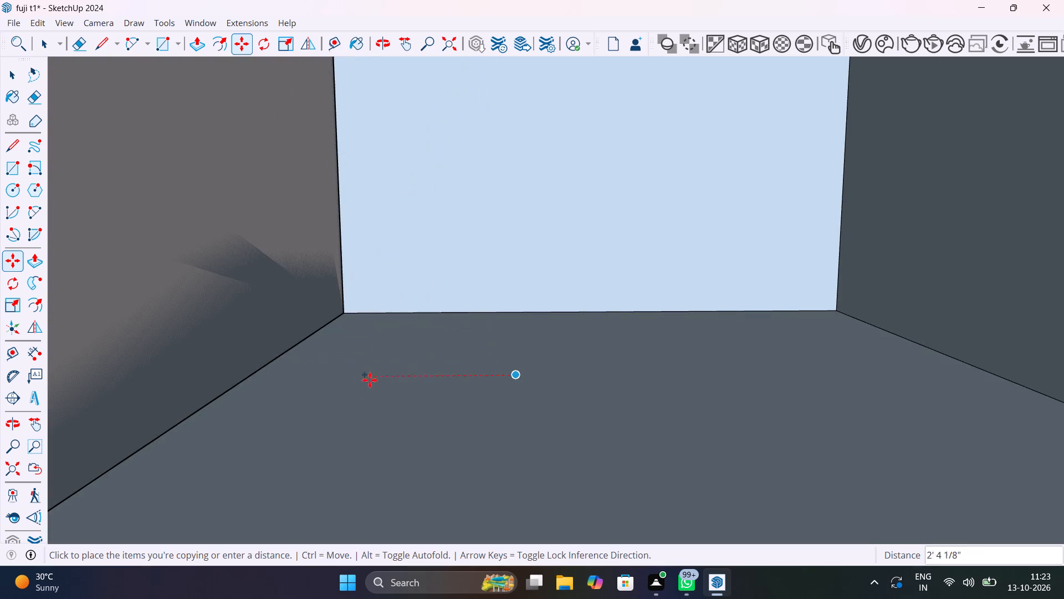
{"action": "scroll", "coordinate": [376, 380], "scroll_direction": "down", "scroll_amount": 7}
{"action": "left_click", "coordinate": [3, 470]}
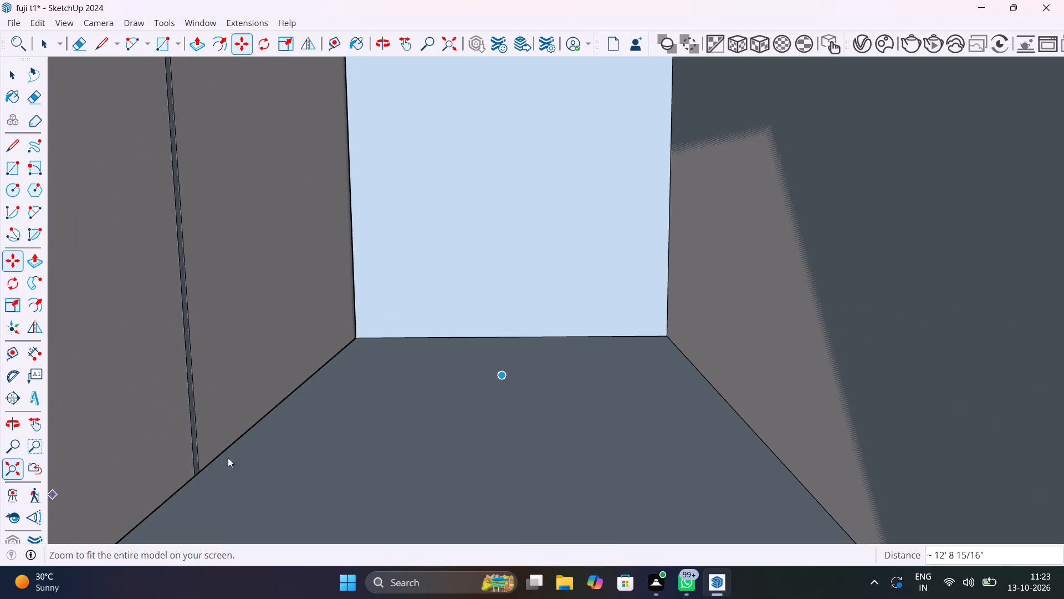
{"action": "middle_click_drag", "start_coordinate": [856, 221], "coordinate": [747, 246]}
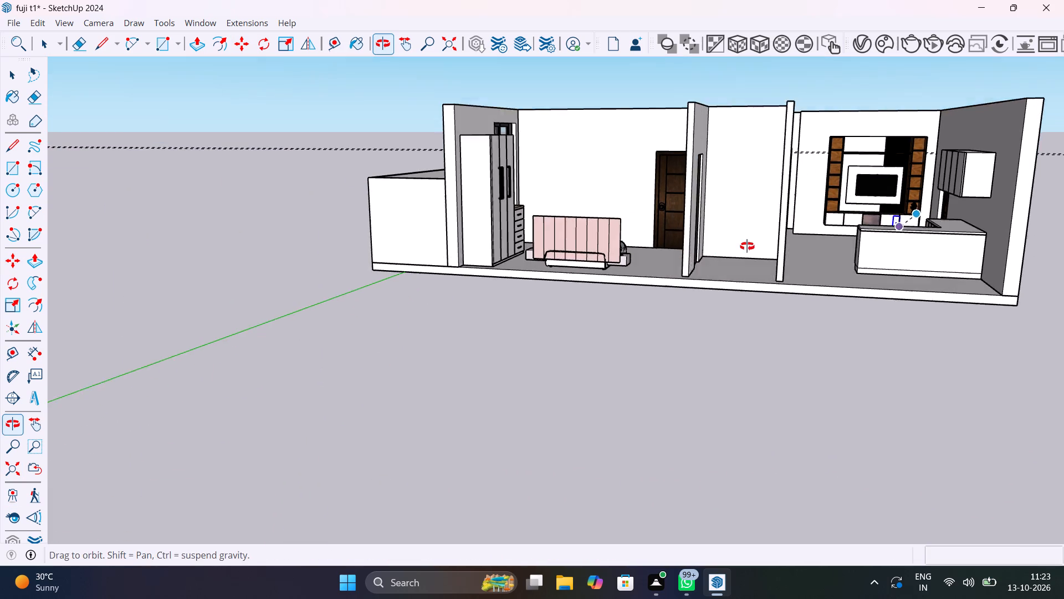
{"action": "middle_click_drag", "start_coordinate": [747, 246], "coordinate": [746, 248]}
{"action": "scroll", "coordinate": [861, 204], "scroll_direction": "up", "scroll_amount": 14}
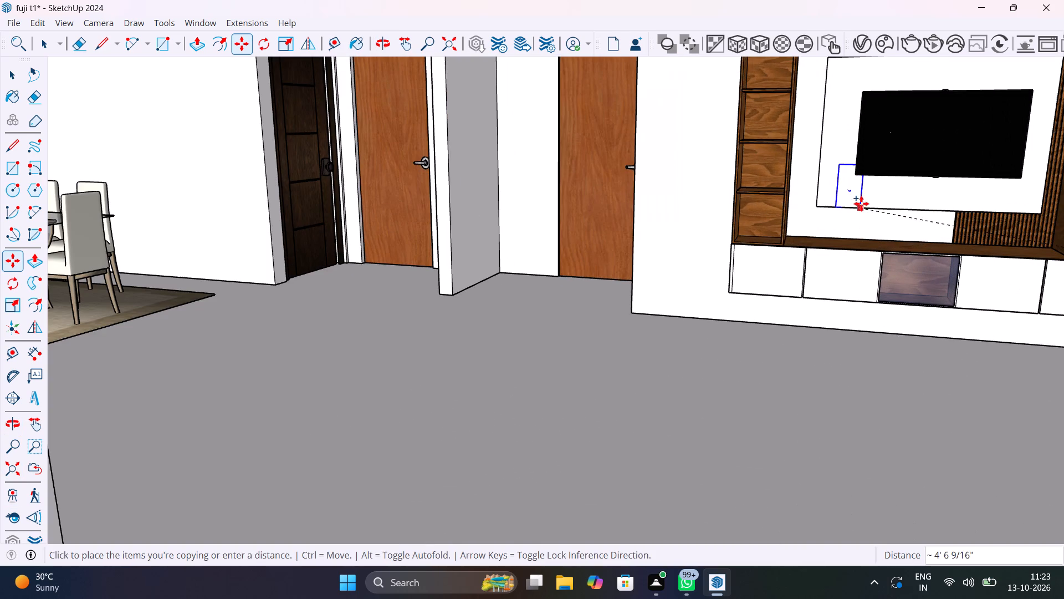
{"action": "scroll", "coordinate": [773, 230], "scroll_direction": "up", "scroll_amount": 10}
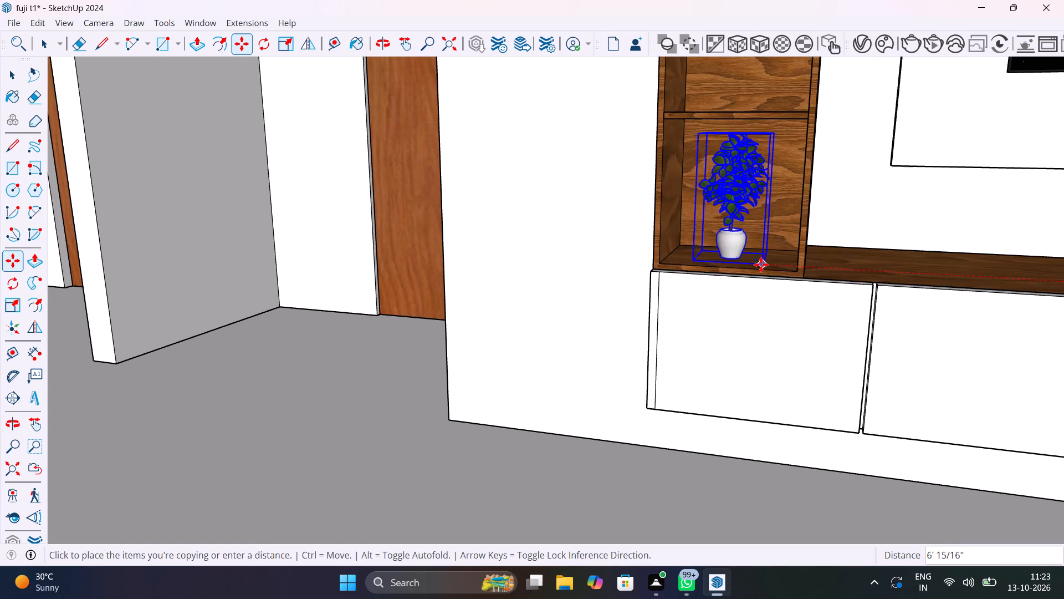
{"action": "scroll", "coordinate": [769, 265], "scroll_direction": "up", "scroll_amount": 11}
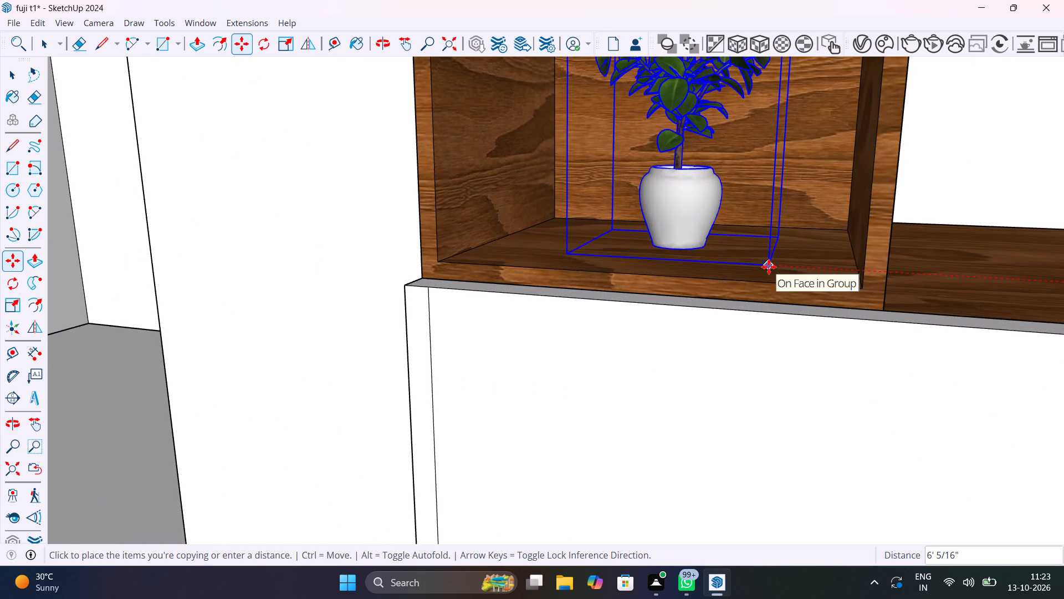
{"action": "left_click", "coordinate": [769, 267]}
Copy the potted plant from the left column's lowest compartment about 4' 10 1/4" up onto the long shelf above the TV.
{"action": "left_click", "coordinate": [769, 267]}
{"action": "scroll", "coordinate": [850, 187], "scroll_direction": "down", "scroll_amount": 9}
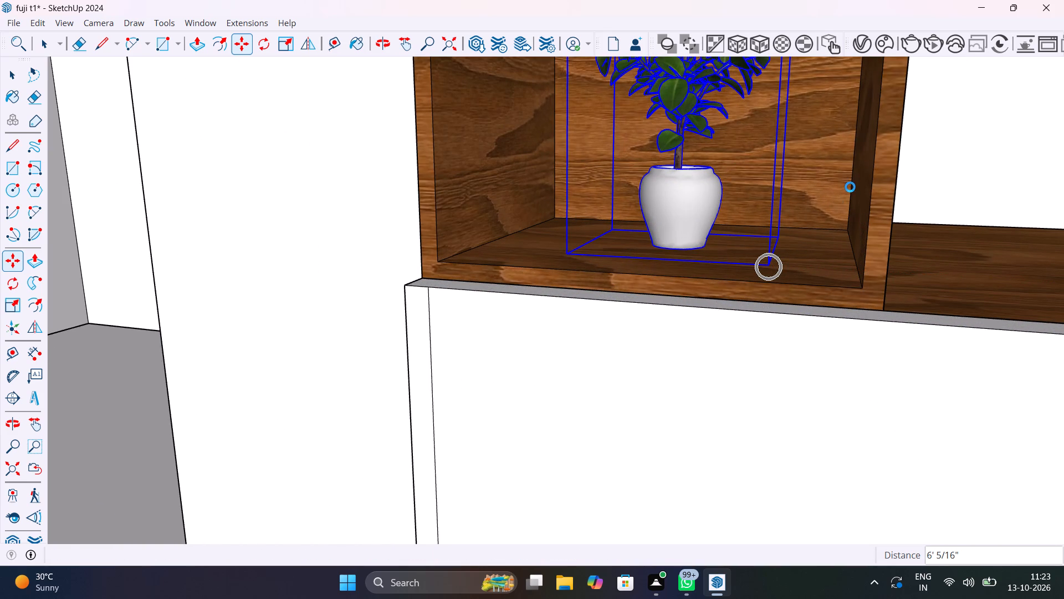
{"action": "scroll", "coordinate": [850, 187], "scroll_direction": "down", "scroll_amount": 1}
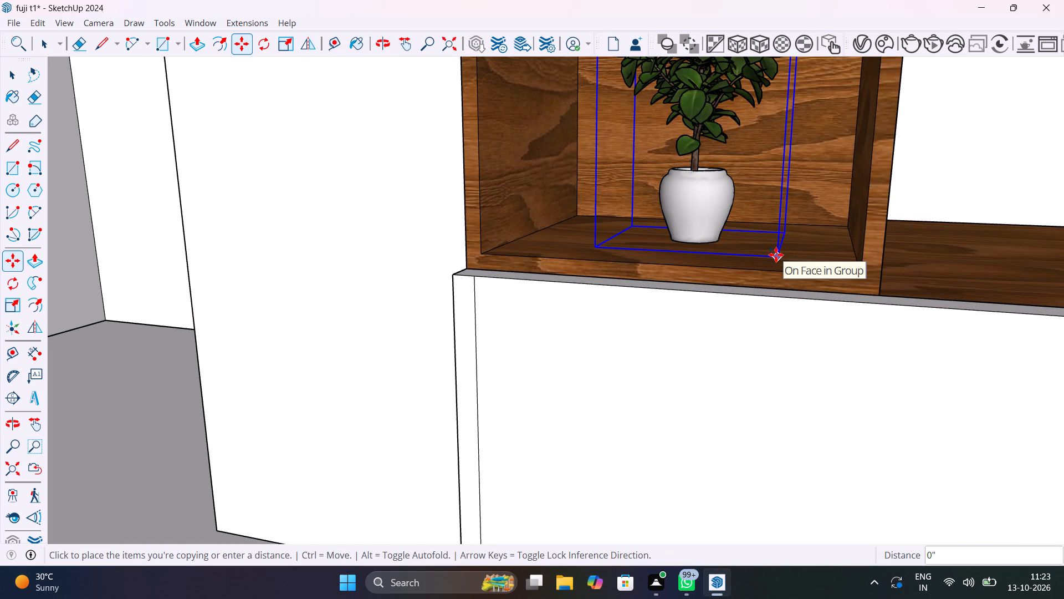
{"action": "scroll", "coordinate": [838, 230], "scroll_direction": "down", "scroll_amount": 20}
{"action": "scroll", "coordinate": [838, 230], "scroll_direction": "down", "scroll_amount": 2}
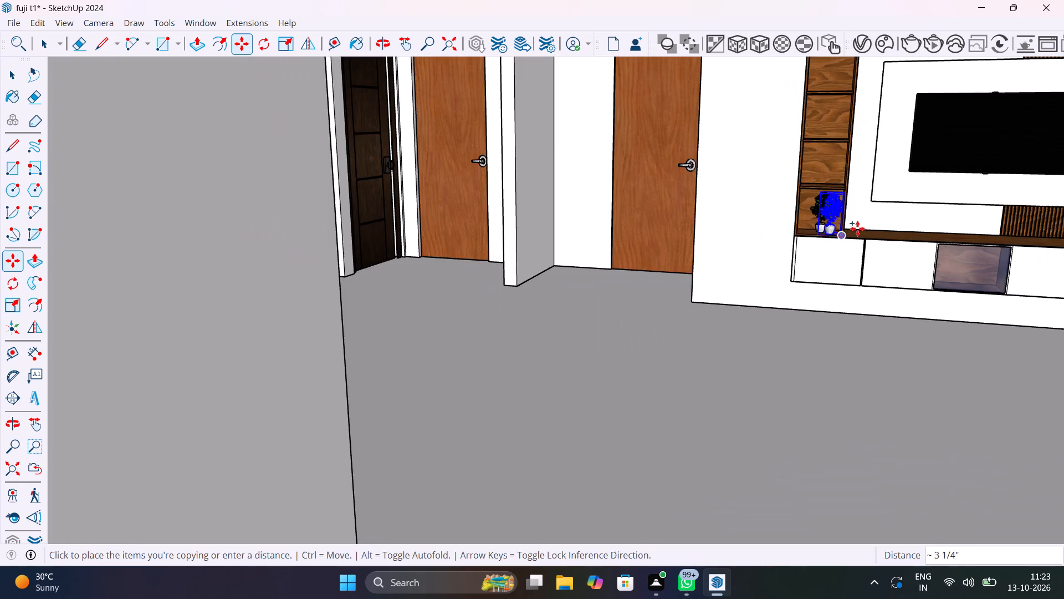
{"action": "middle_click_drag", "start_coordinate": [898, 215], "coordinate": [829, 430], "text": "shift"}
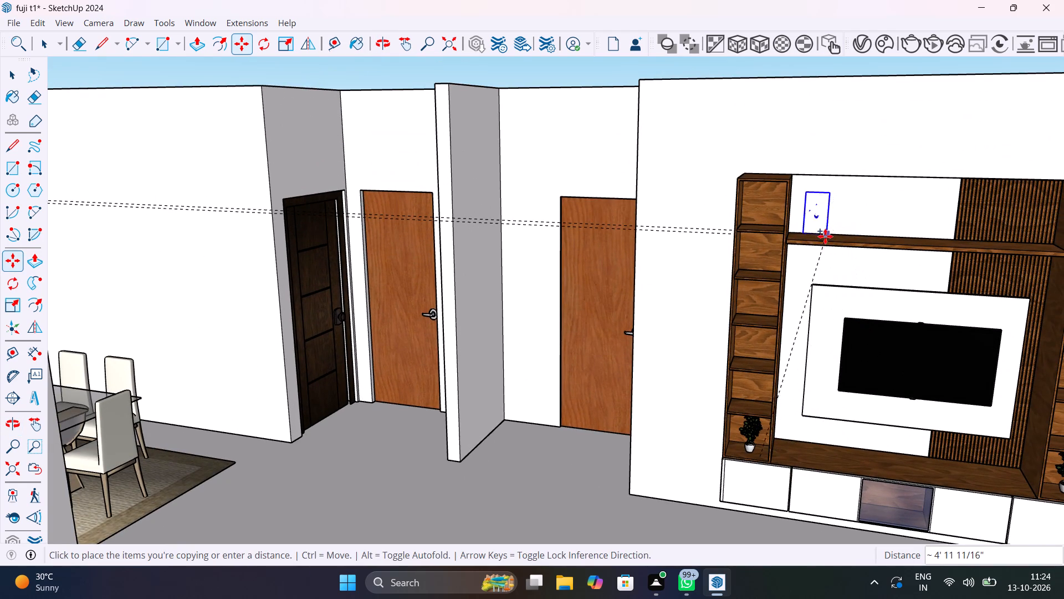
{"action": "scroll", "coordinate": [825, 236], "scroll_direction": "up", "scroll_amount": 17}
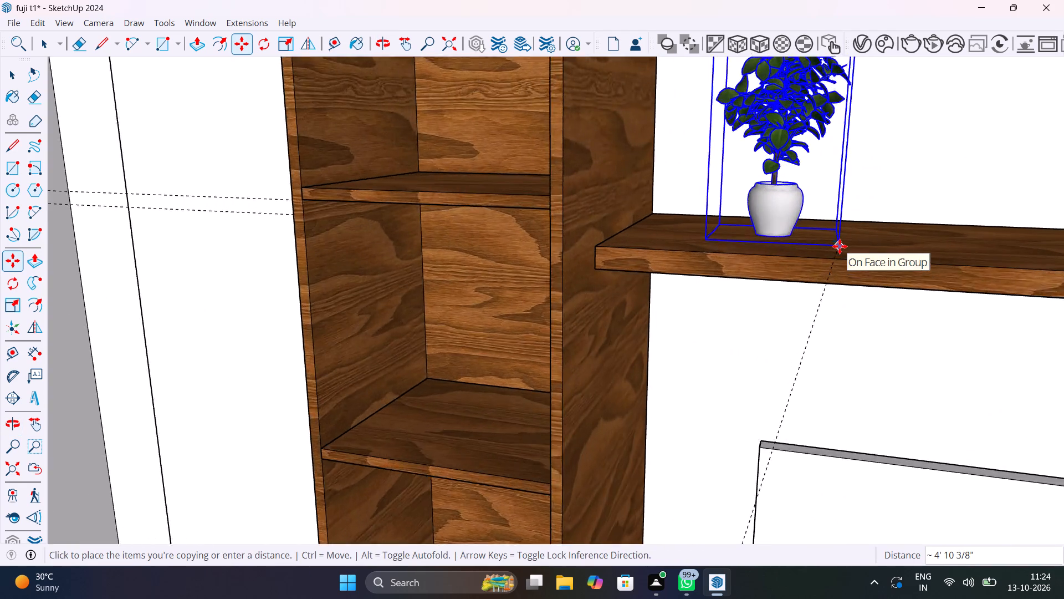
{"action": "scroll", "coordinate": [840, 246], "scroll_direction": "up", "scroll_amount": 5}
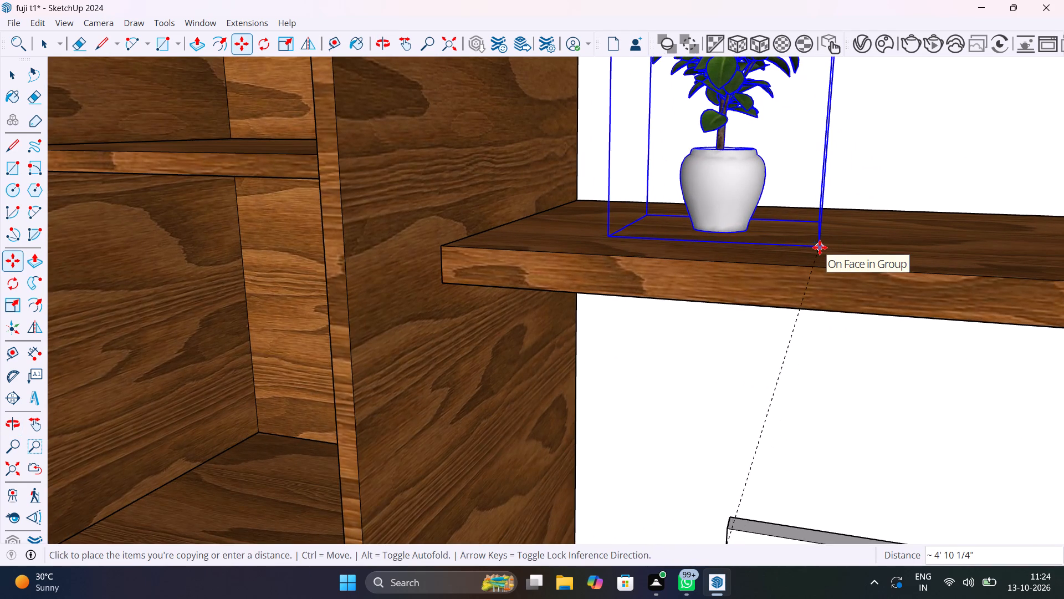
{"action": "left_click", "coordinate": [820, 247]}
{"action": "scroll", "coordinate": [902, 258], "scroll_direction": "down", "scroll_amount": 14}
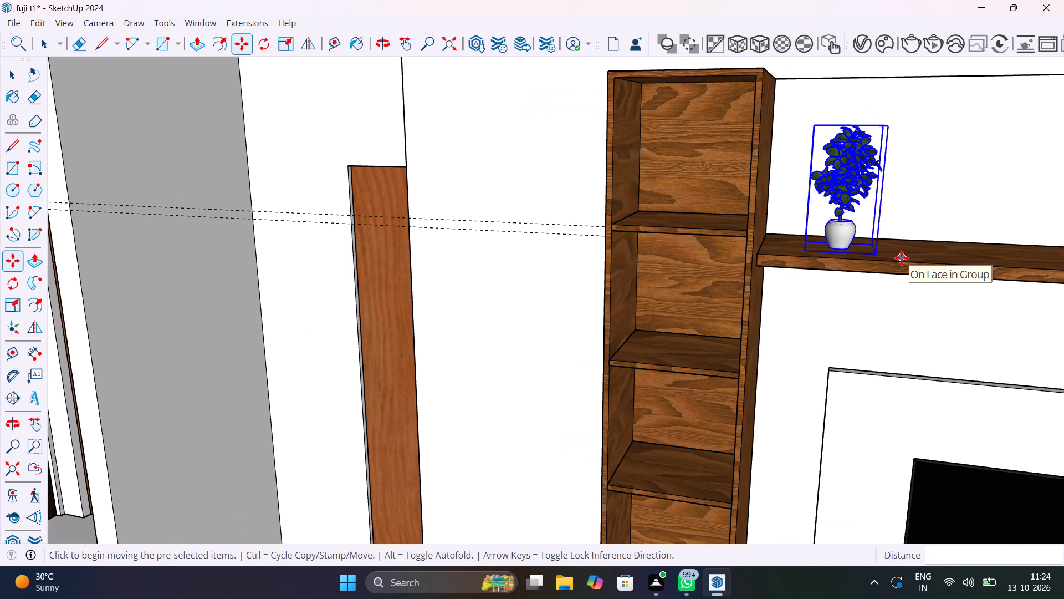
{"action": "scroll", "coordinate": [902, 258], "scroll_direction": "down", "scroll_amount": 14}
{"action": "key", "text": "space"}
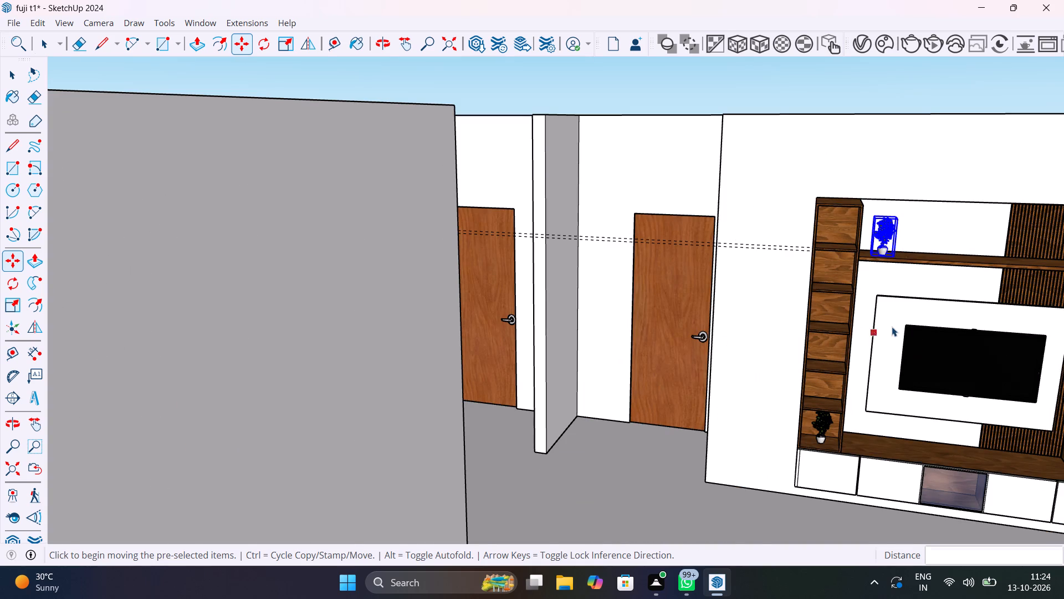
{"action": "scroll", "coordinate": [892, 326], "scroll_direction": "down", "scroll_amount": 8}
{"action": "middle_click_drag", "start_coordinate": [899, 326], "coordinate": [764, 326], "text": "shift"}
{"action": "left_click", "coordinate": [1037, 167]}
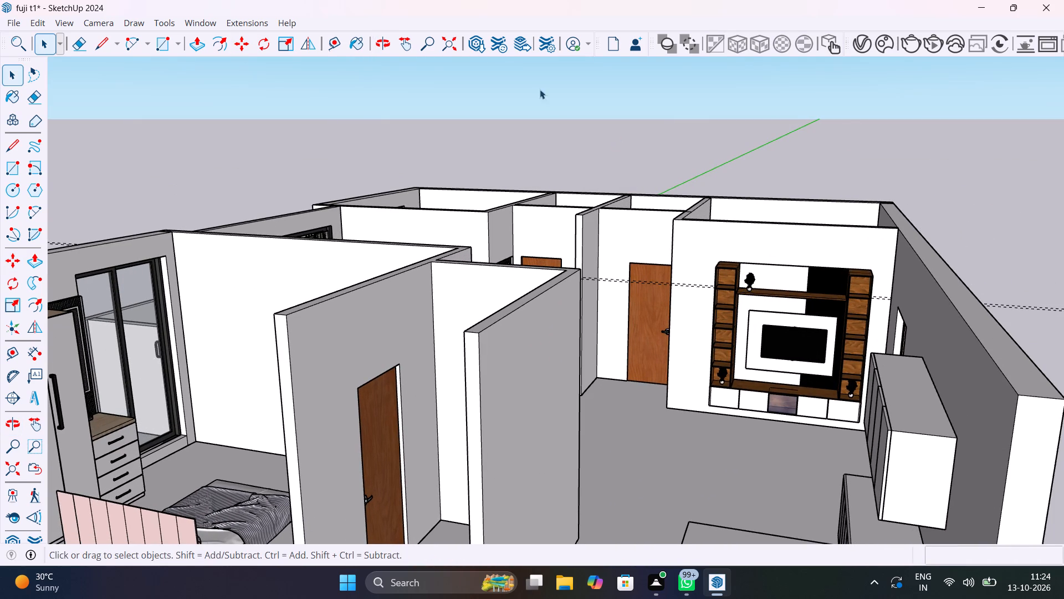
Search the 3D Warehouse models for "decoarats".
{"action": "left_click", "coordinate": [214, 21]}
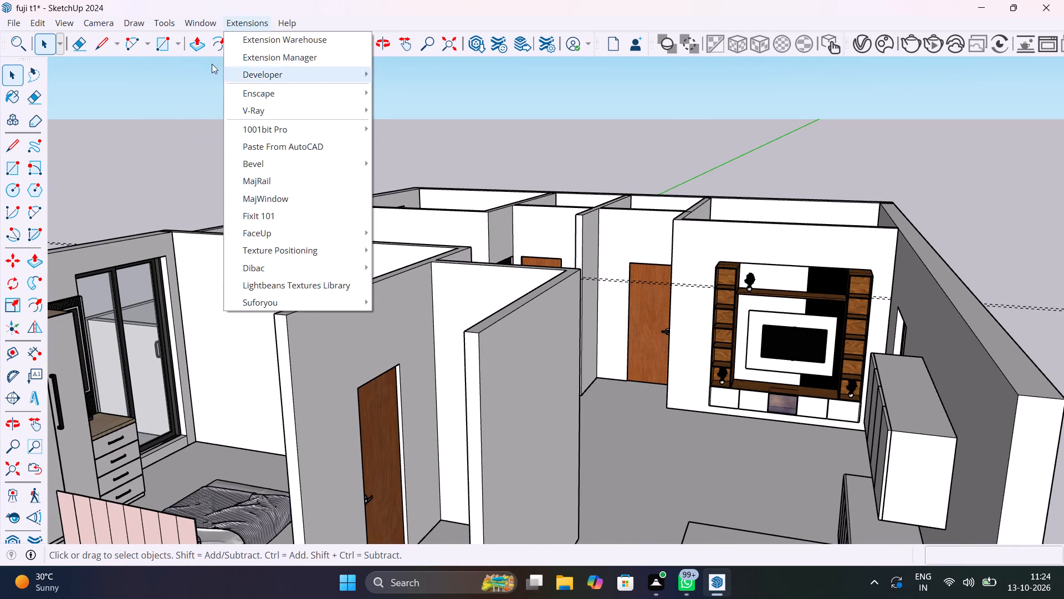
{"action": "left_click", "coordinate": [236, 131]}
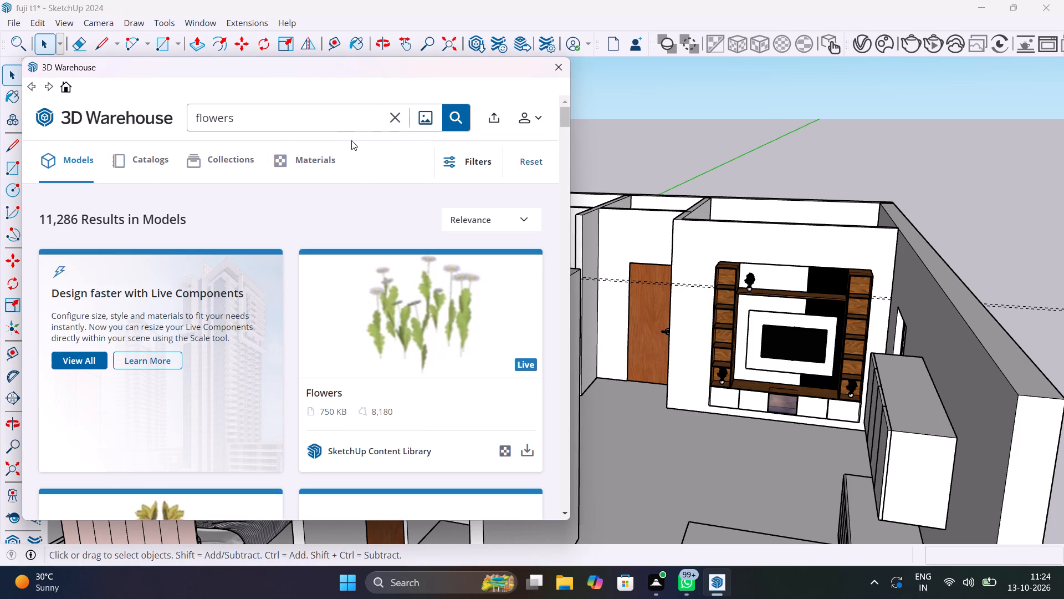
{"action": "scroll", "coordinate": [391, 253], "scroll_direction": "down", "scroll_amount": 1}
{"action": "left_click", "coordinate": [397, 120]}
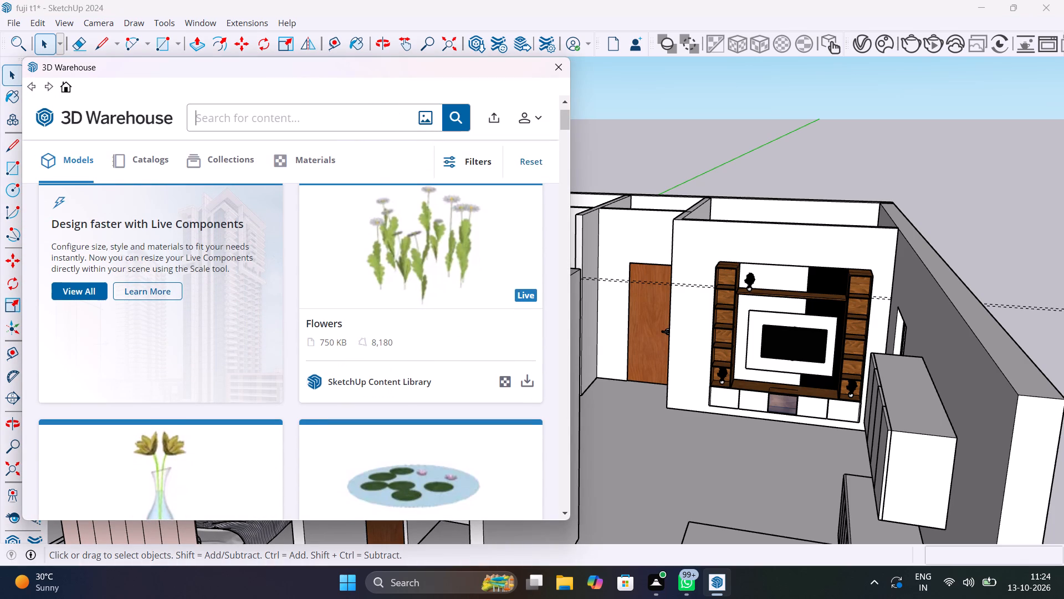
{"action": "left_click", "coordinate": [361, 115]}
{"action": "type", "text": "dec"}
{"action": "type", "text": "oar"}
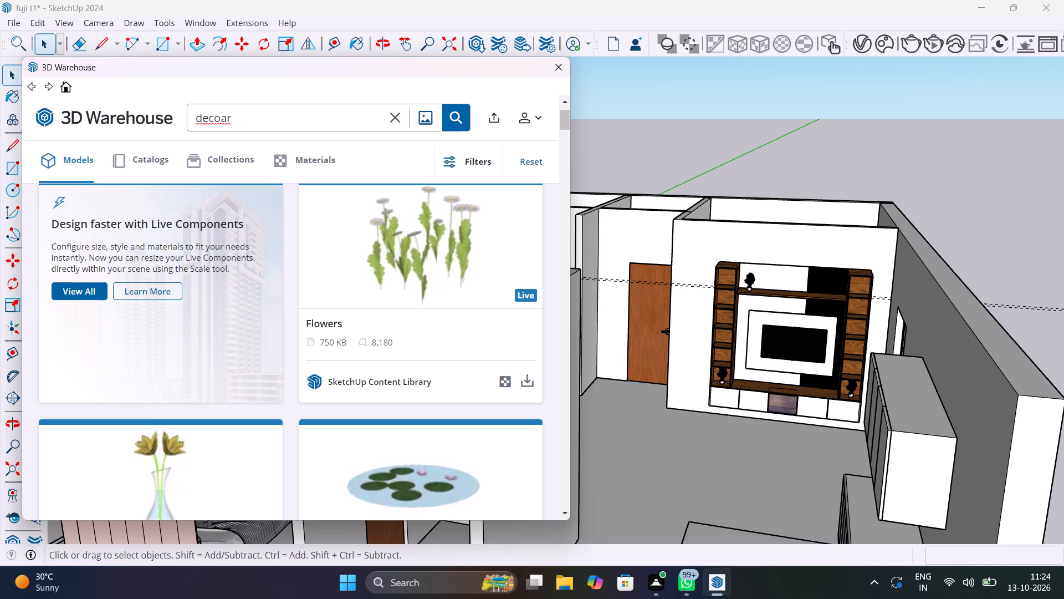
{"action": "type", "text": "ats"}
{"action": "key", "text": "Return"}
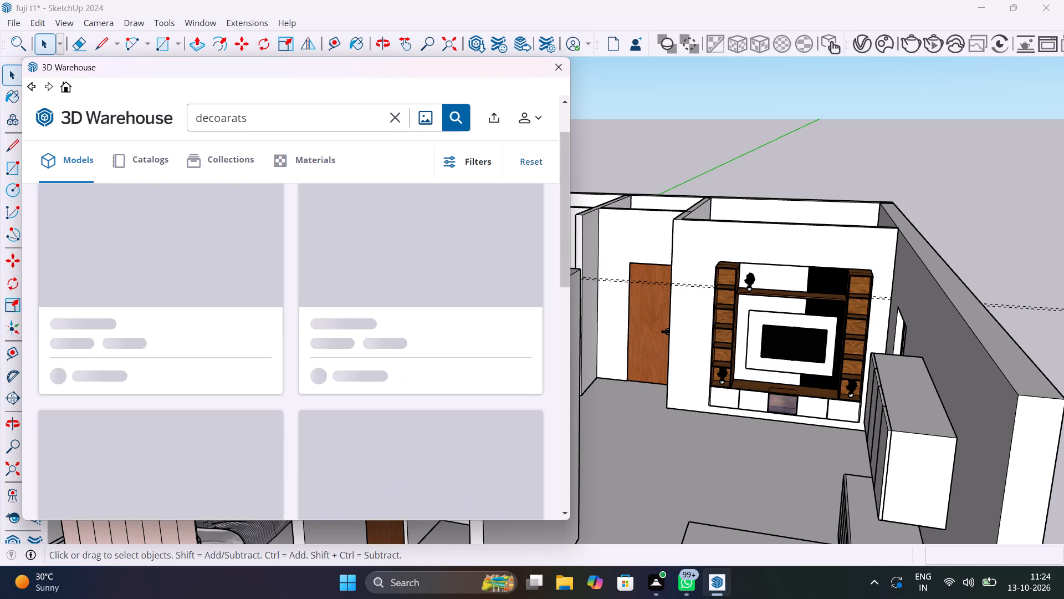
Replace the 3D Warehouse search term and search the models for "sheld".
{"action": "key", "text": "BackSpace"}
{"action": "key", "text": "BackSpace"}
{"action": "key", "text": "BackSpace"}
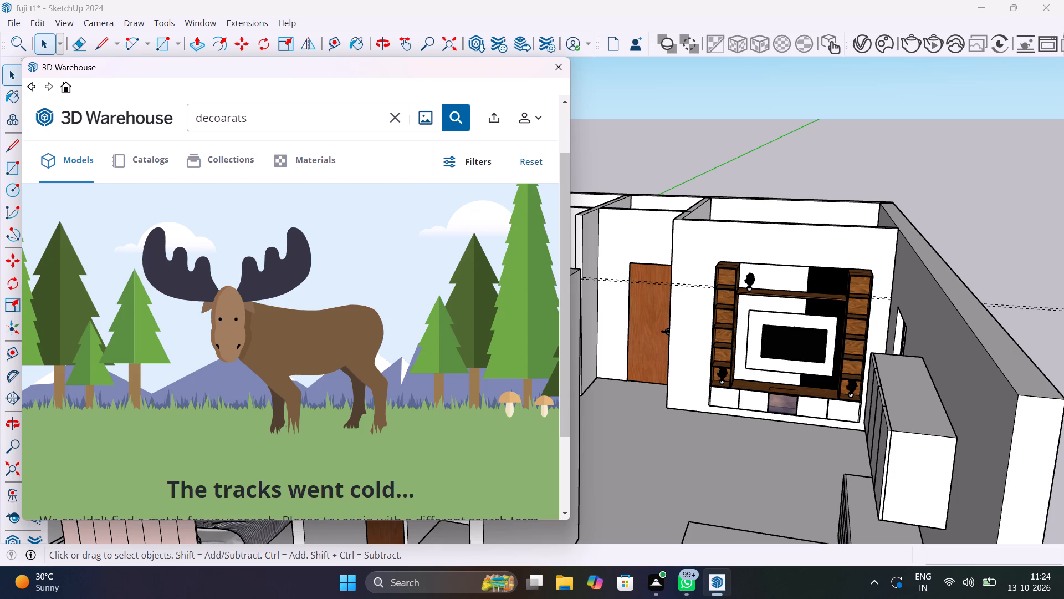
{"action": "left_click_drag", "start_coordinate": [348, 116], "coordinate": [334, 125]}
{"action": "key", "text": "BackSpace"}
{"action": "key", "text": "BackSpace"}
{"action": "key", "text": "BackSpace"}
{"action": "key", "text": "BackSpace"}
{"action": "key", "text": "BackSpace"}
{"action": "key", "text": "BackSpace"}
{"action": "key", "text": "BackSpace"}
{"action": "key", "text": "BackSpace"}
{"action": "key", "text": "BackSpace"}
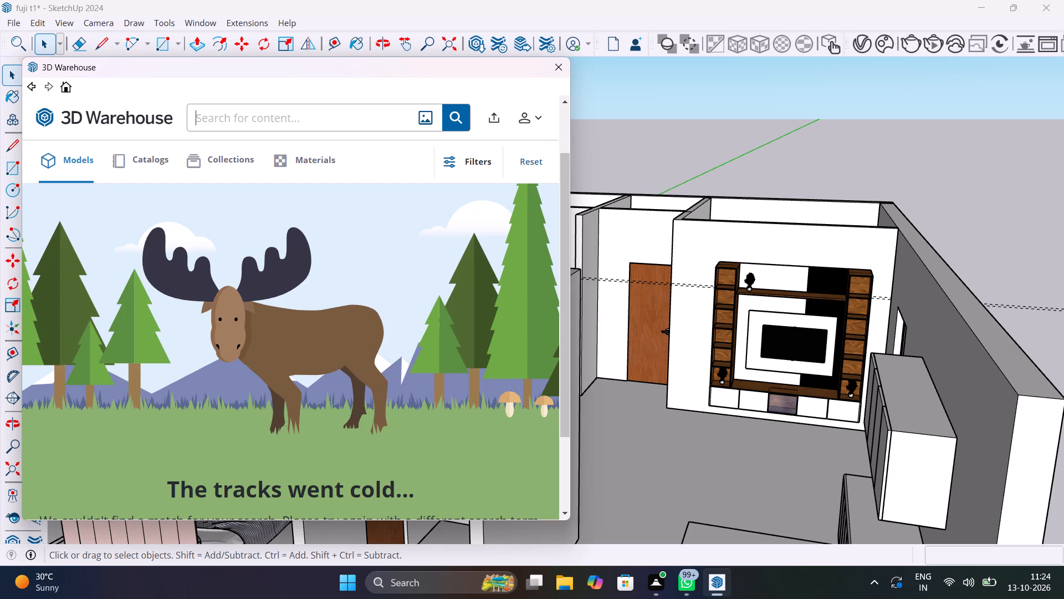
{"action": "type", "text": "sheld"}
{"action": "key", "text": "Return"}
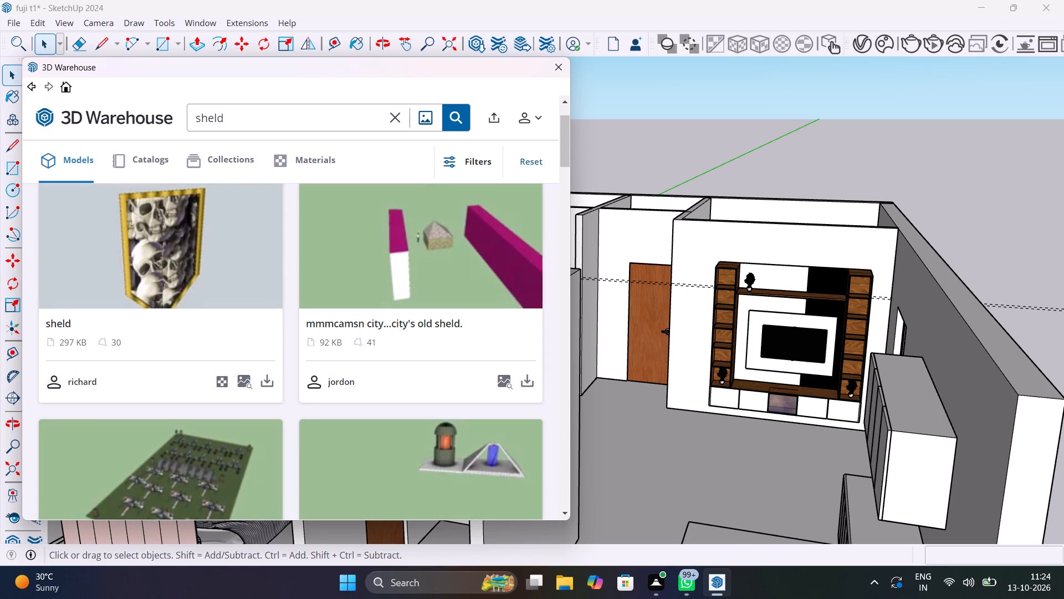
Look through the "sheld" models for shelf decoration items and close the 3D Warehouse.
{"action": "scroll", "coordinate": [430, 383], "scroll_direction": "down", "scroll_amount": 7}
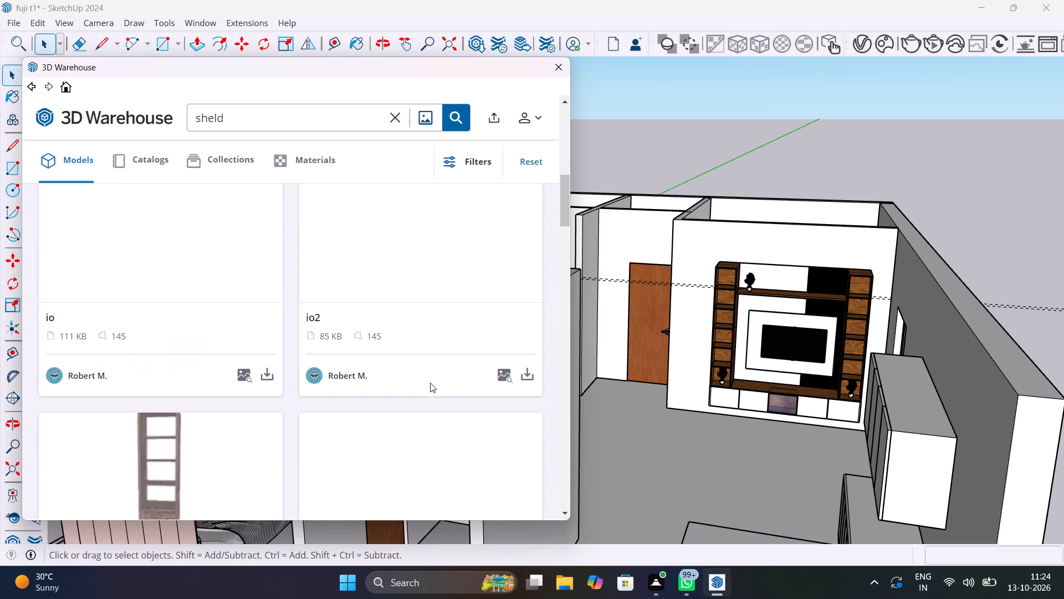
{"action": "scroll", "coordinate": [430, 383], "scroll_direction": "down", "scroll_amount": 6}
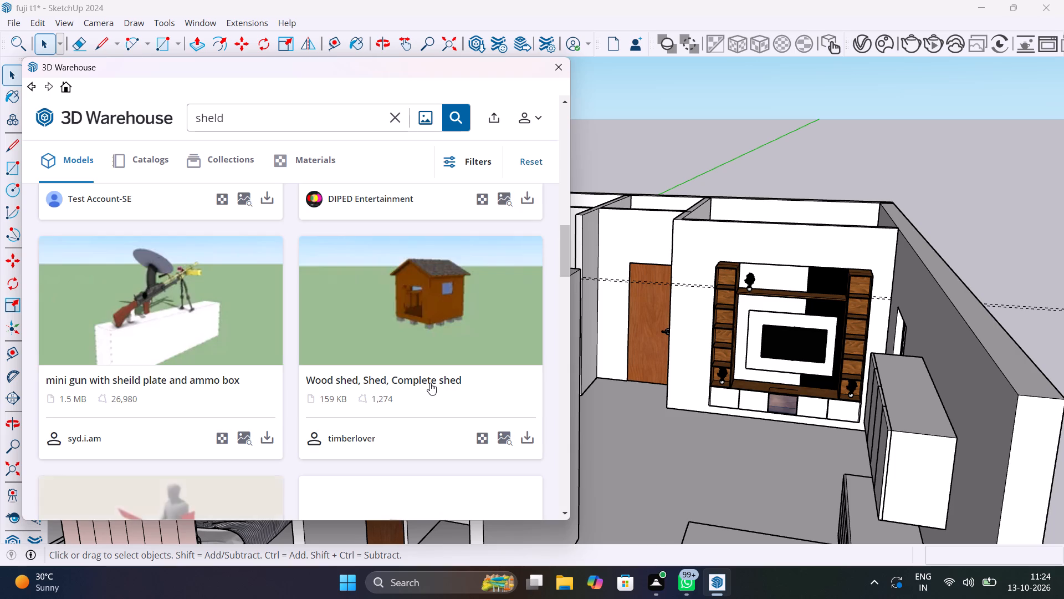
{"action": "scroll", "coordinate": [430, 383], "scroll_direction": "down", "scroll_amount": 12}
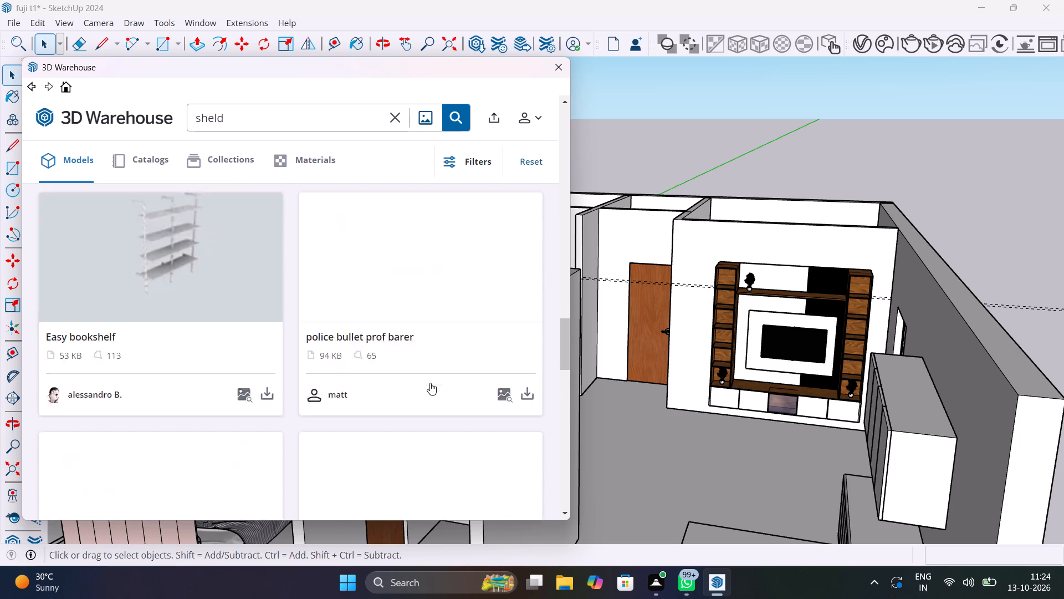
{"action": "scroll", "coordinate": [430, 383], "scroll_direction": "down", "scroll_amount": 10}
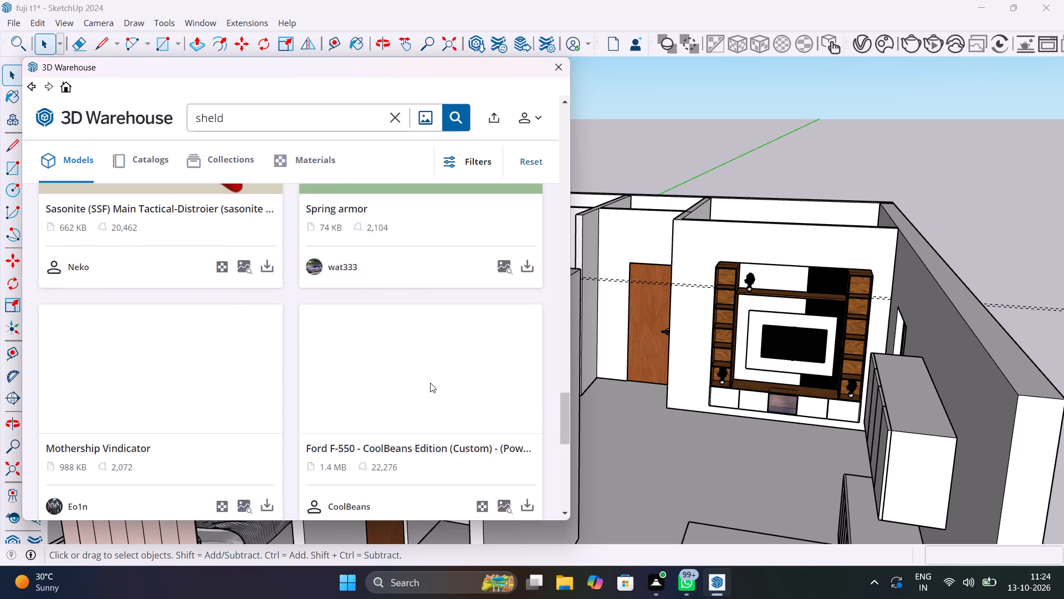
{"action": "scroll", "coordinate": [430, 383], "scroll_direction": "down", "scroll_amount": 4}
{"action": "scroll", "coordinate": [430, 383], "scroll_direction": "up", "scroll_amount": 1}
{"action": "scroll", "coordinate": [430, 383], "scroll_direction": "down", "scroll_amount": 3}
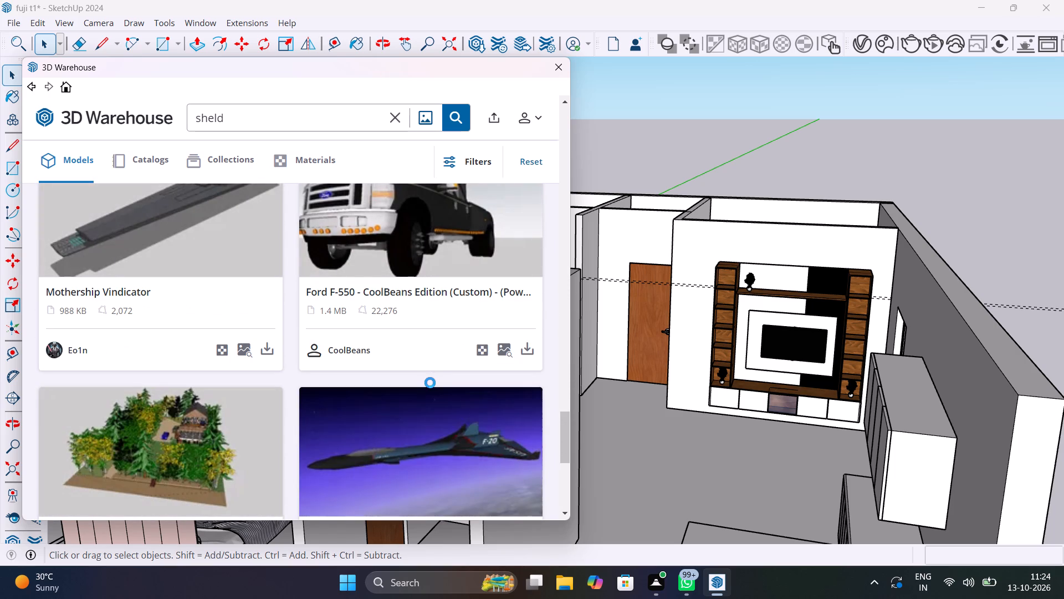
{"action": "scroll", "coordinate": [430, 383], "scroll_direction": "up", "scroll_amount": 12}
{"action": "left_click", "coordinate": [400, 123]}
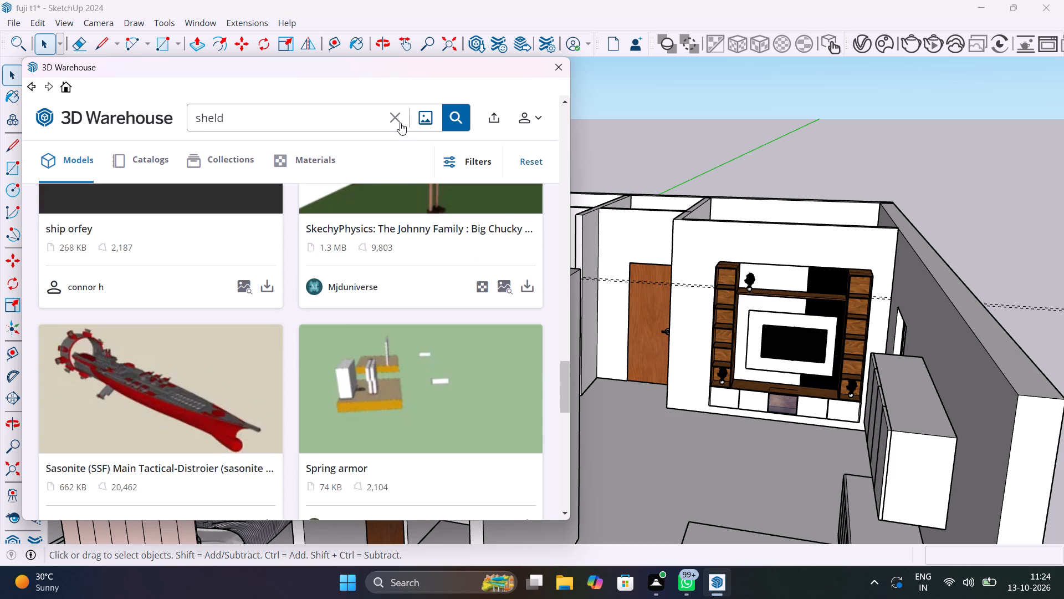
{"action": "left_click", "coordinate": [559, 71]}
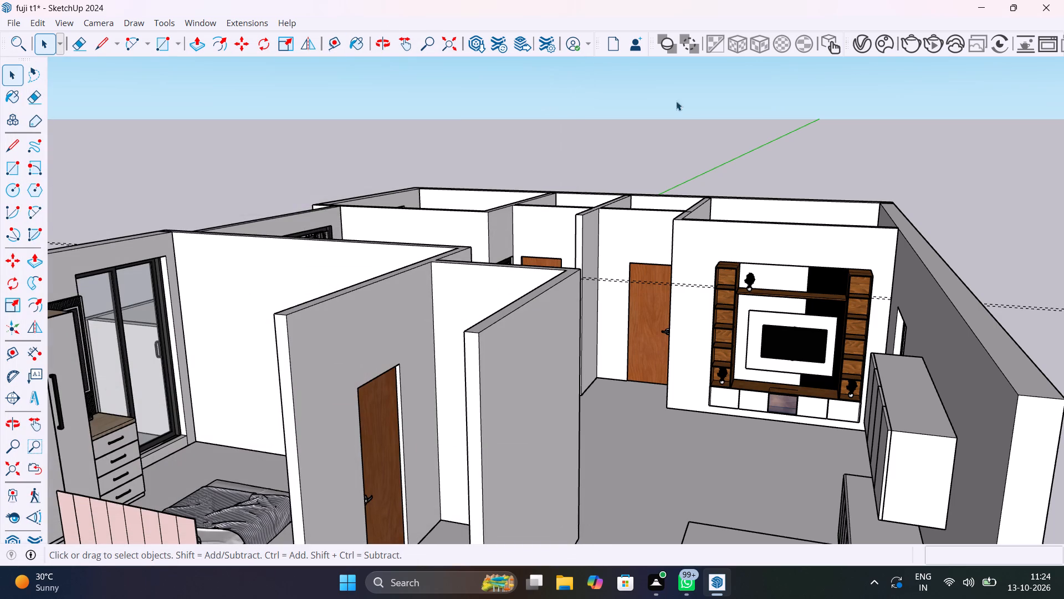
Show the Decorations category under 3D Models > Accessories in the Chaos Cosmos Browser.
{"action": "left_click", "coordinate": [887, 47]}
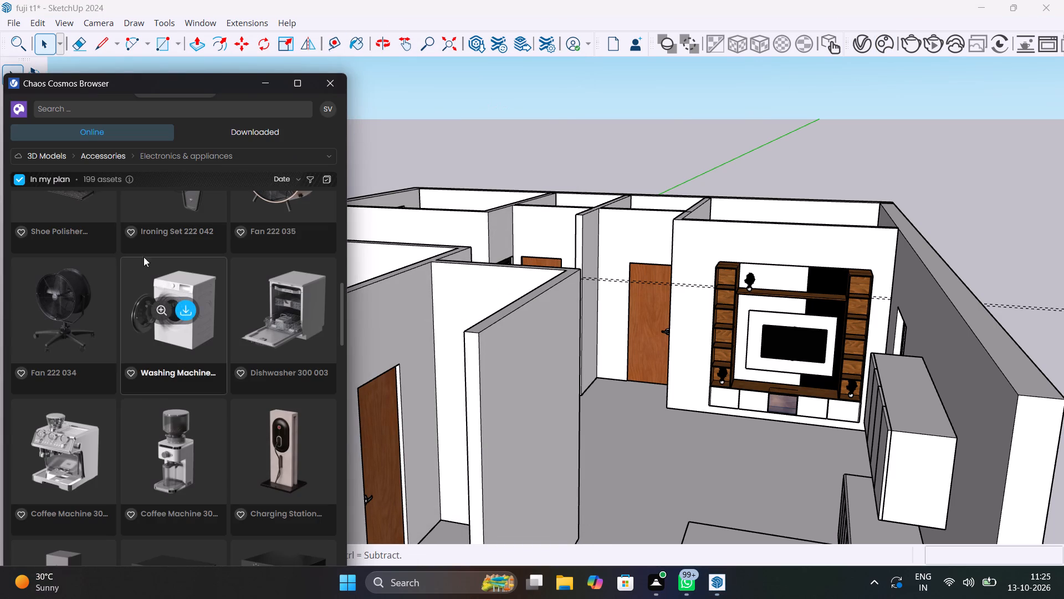
{"action": "left_click", "coordinate": [327, 155]}
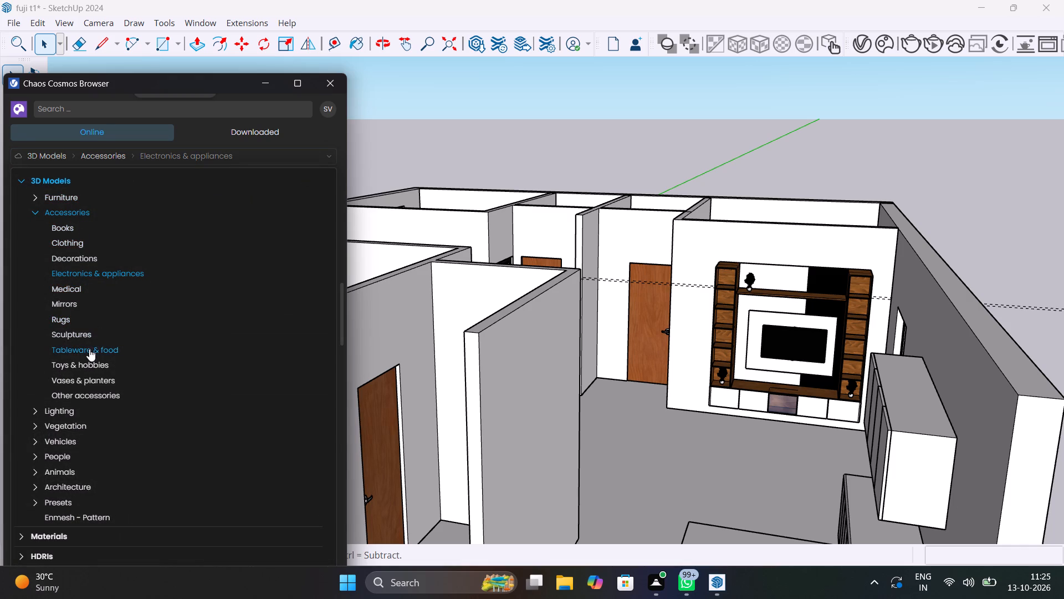
{"action": "left_click", "coordinate": [83, 485]}
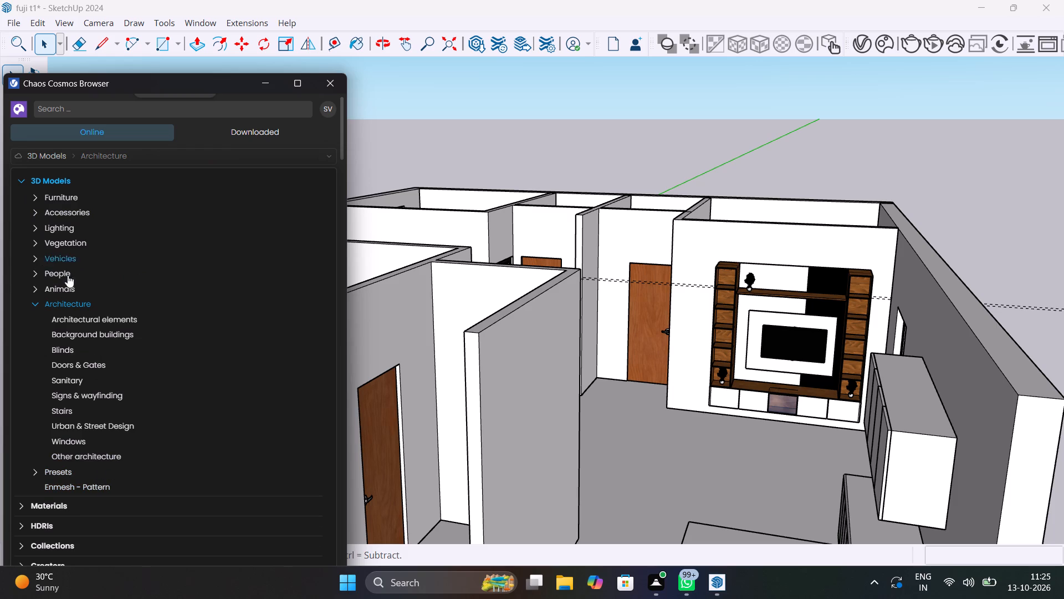
{"action": "left_click", "coordinate": [77, 193]}
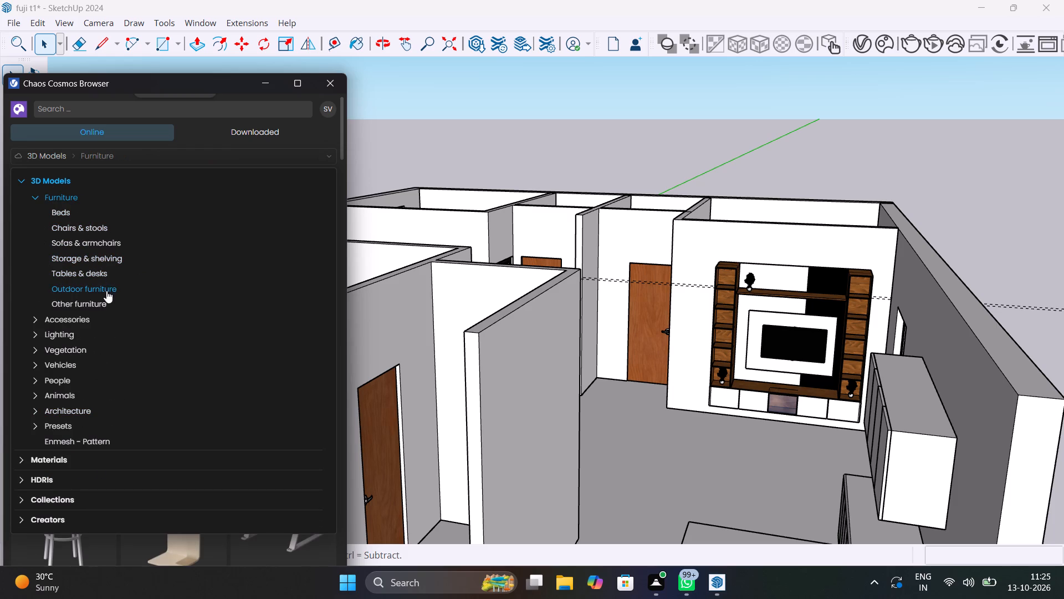
{"action": "left_click", "coordinate": [92, 318]}
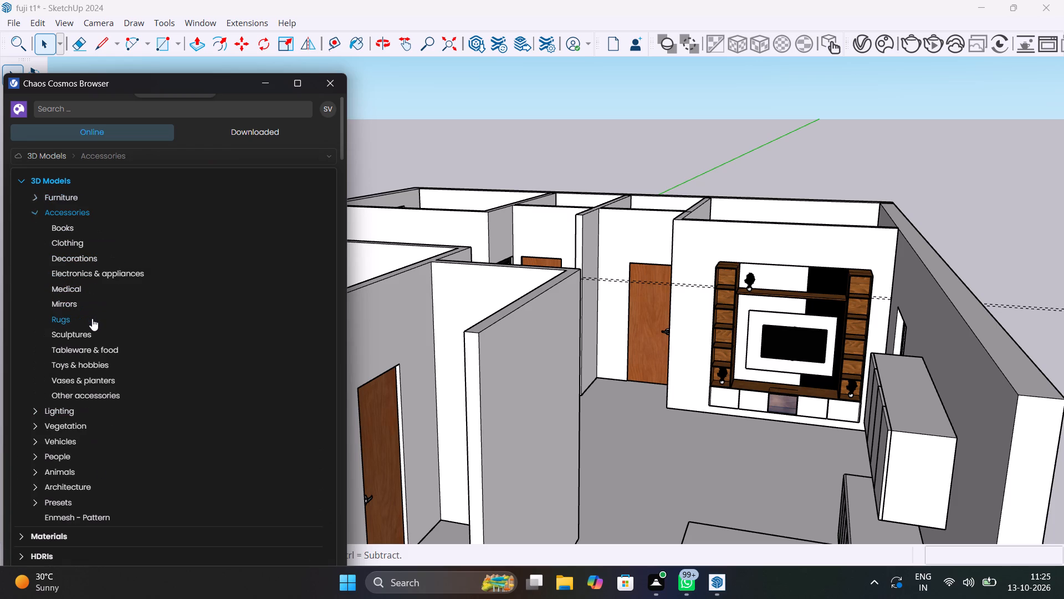
{"action": "left_click", "coordinate": [98, 259]}
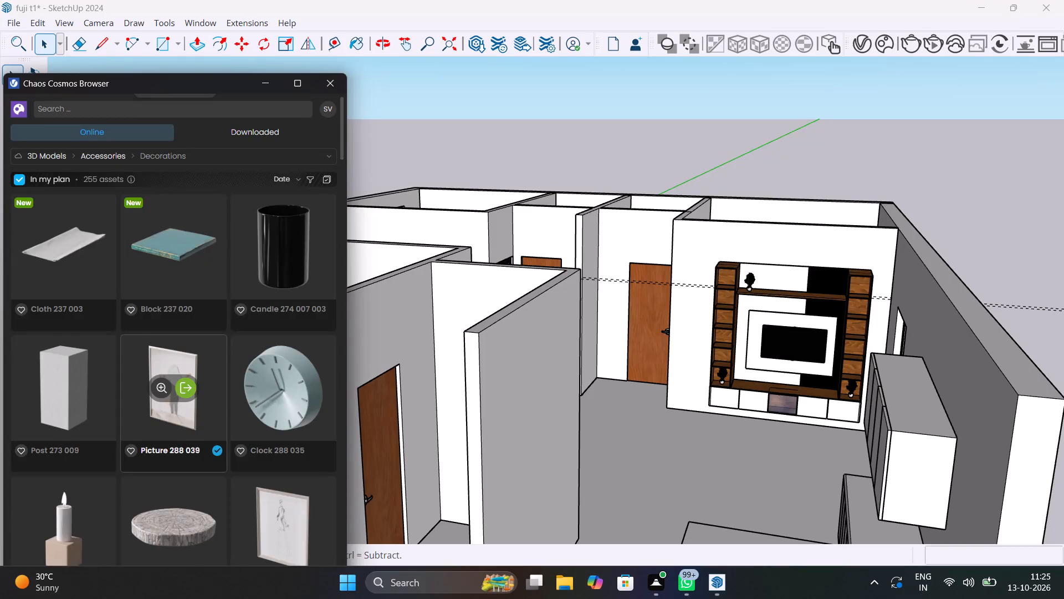
Find Decoration 111 063 in the Decorations category, download it and import it into the model.
{"action": "scroll", "coordinate": [180, 438], "scroll_direction": "down", "scroll_amount": 10}
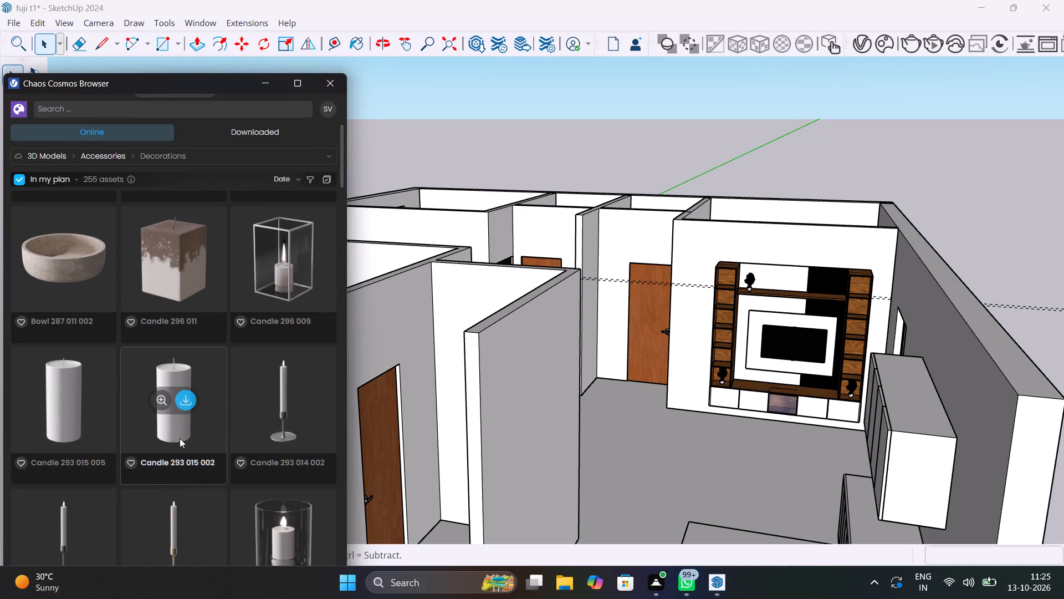
{"action": "scroll", "coordinate": [180, 438], "scroll_direction": "down", "scroll_amount": 5}
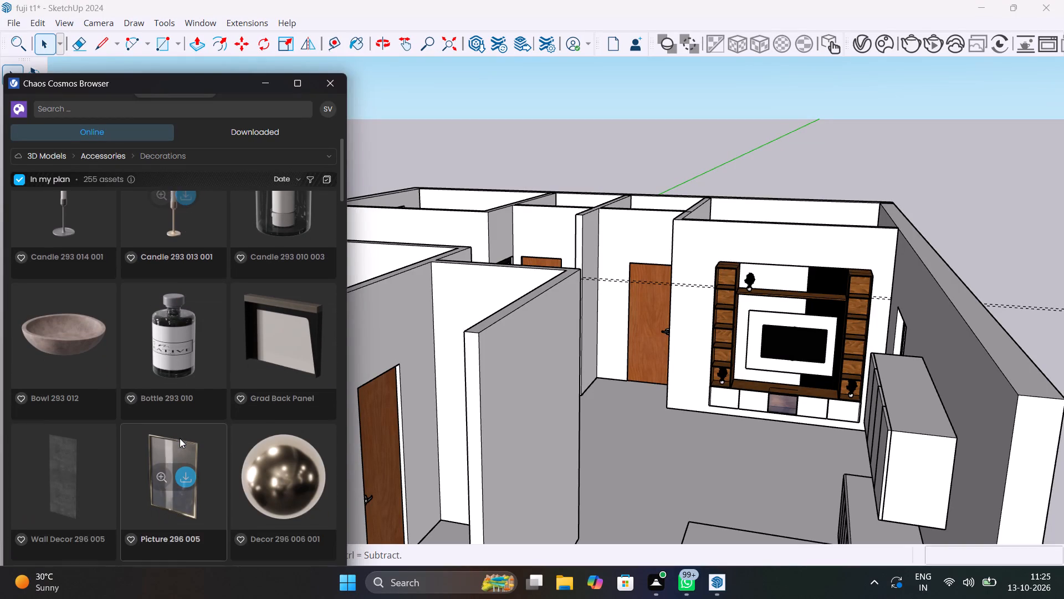
{"action": "scroll", "coordinate": [180, 438], "scroll_direction": "down", "scroll_amount": 5}
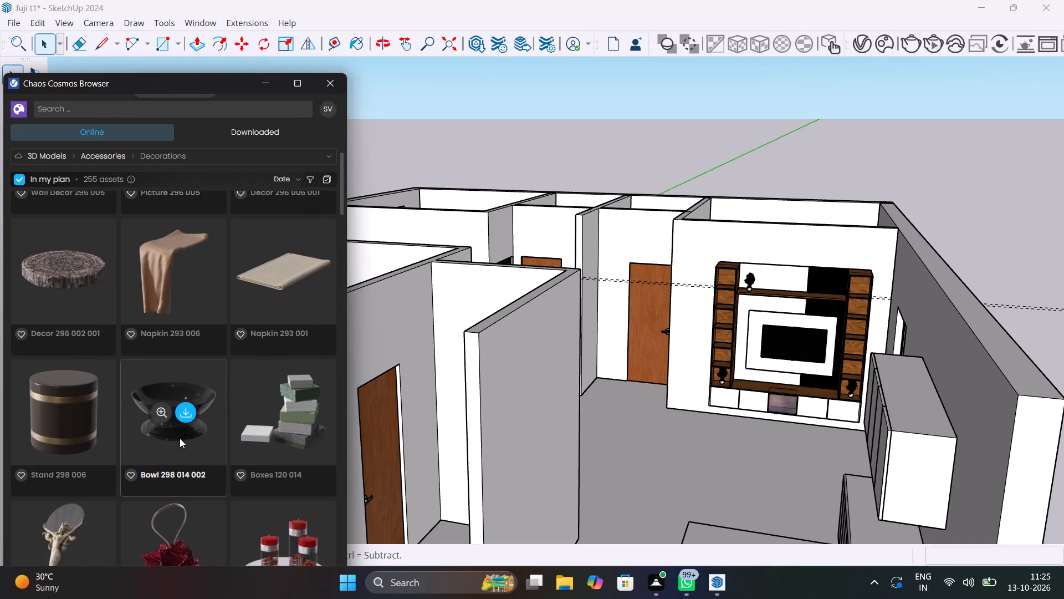
{"action": "scroll", "coordinate": [180, 438], "scroll_direction": "down", "scroll_amount": 4}
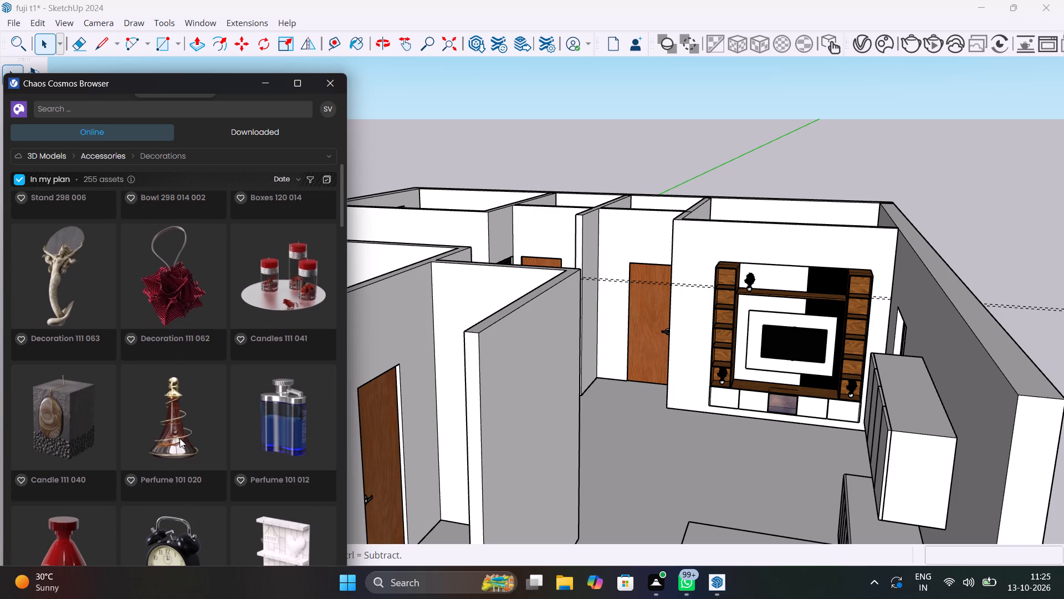
{"action": "left_click", "coordinate": [78, 278]}
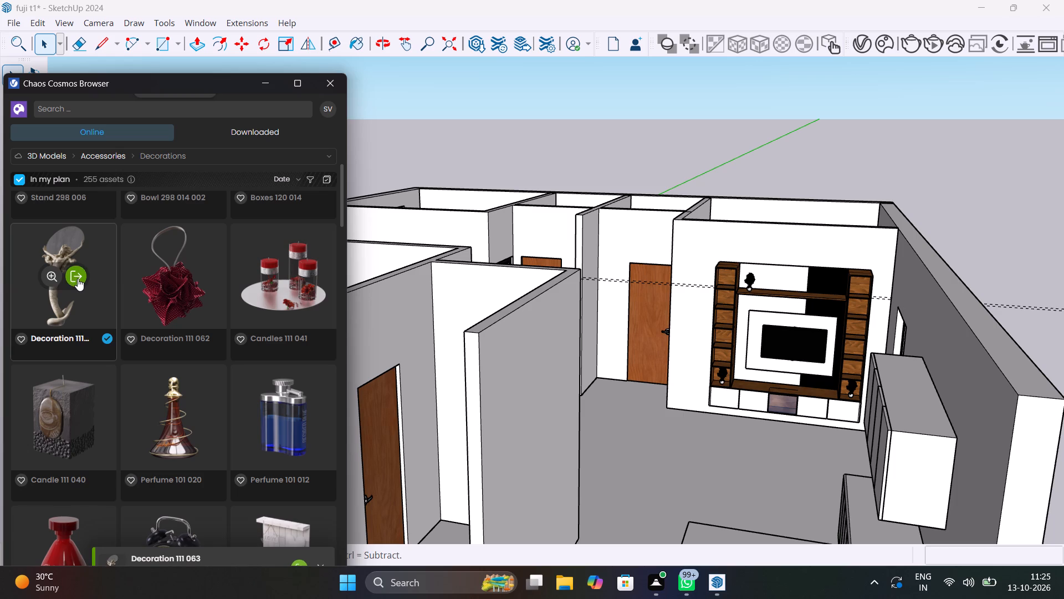
{"action": "left_click", "coordinate": [78, 278]}
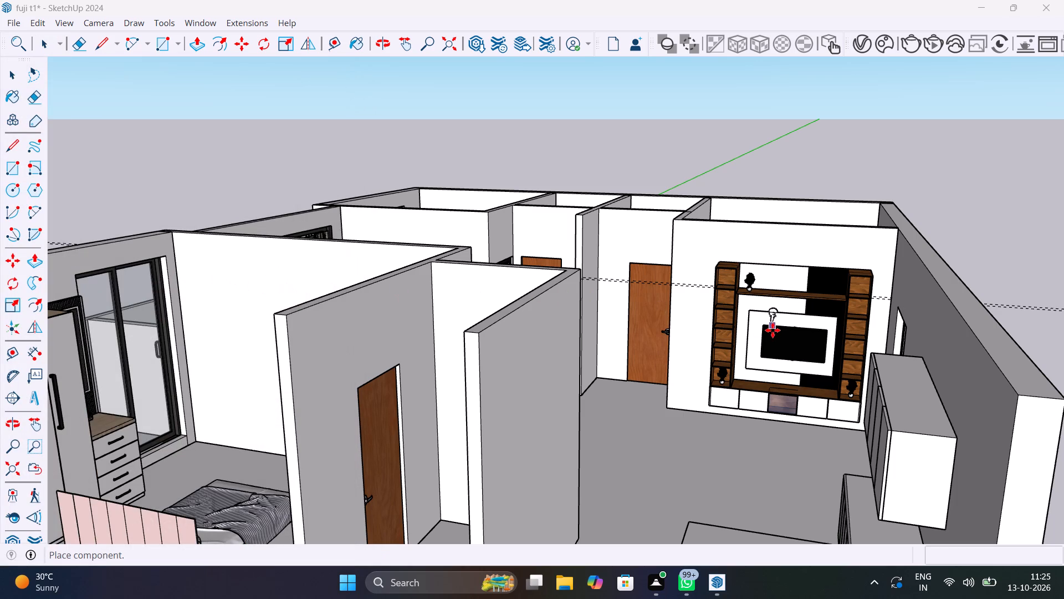
Place the Decoration 111 063 figurine in the third compartment from the top of the TV unit's left-hand shelf tower.
{"action": "scroll", "coordinate": [775, 329], "scroll_direction": "up", "scroll_amount": 17}
{"action": "scroll", "coordinate": [684, 333], "scroll_direction": "down", "scroll_amount": 7}
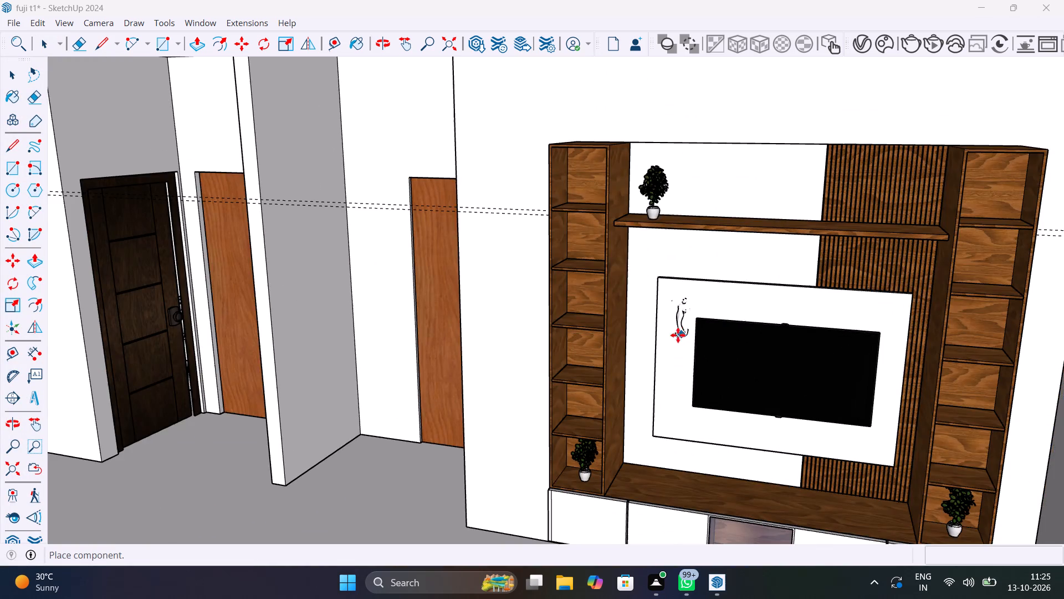
{"action": "scroll", "coordinate": [570, 304], "scroll_direction": "down", "scroll_amount": 1}
{"action": "middle_click_drag", "start_coordinate": [579, 311], "coordinate": [619, 319]}
{"action": "scroll", "coordinate": [603, 326], "scroll_direction": "up", "scroll_amount": 10}
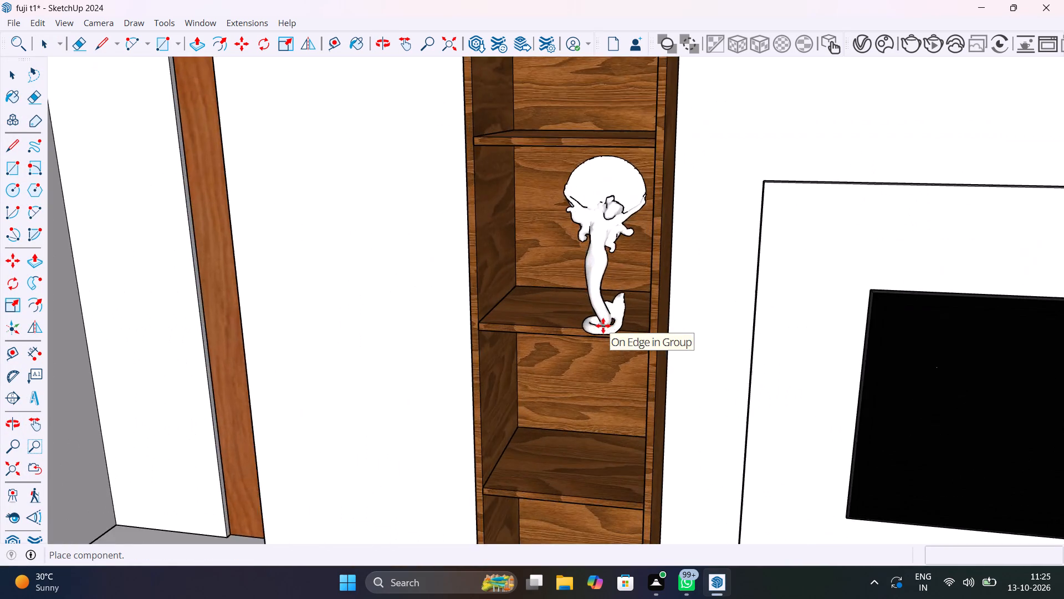
{"action": "scroll", "coordinate": [603, 326], "scroll_direction": "up", "scroll_amount": 7}
{"action": "left_click", "coordinate": [561, 302]}
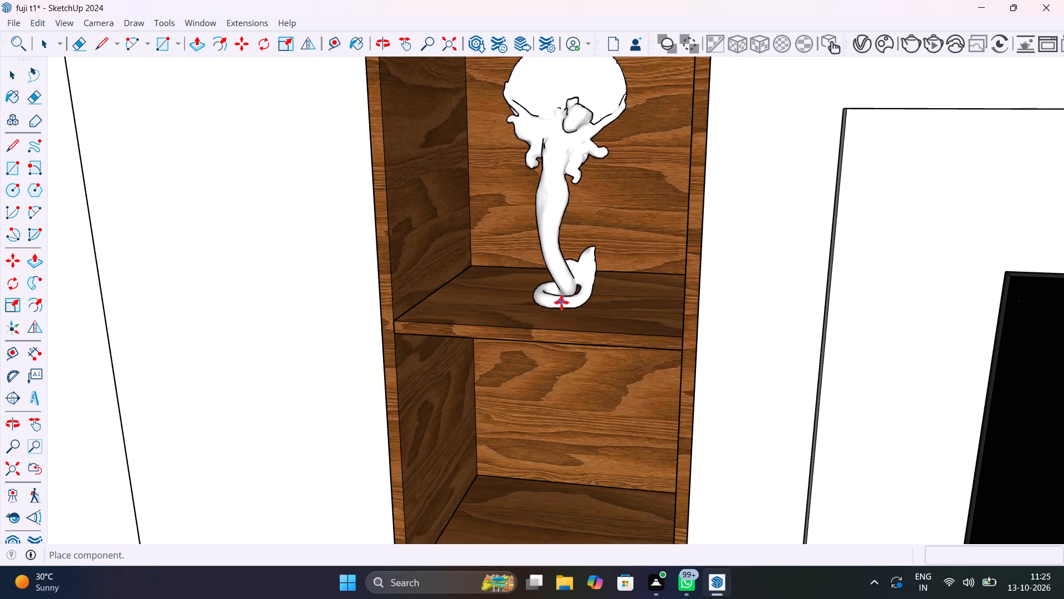
Place a second Decoration 111 063 figurine in the third compartment from the top of the right-hand shelf tower and end placement.
{"action": "scroll", "coordinate": [620, 362], "scroll_direction": "down", "scroll_amount": 6}
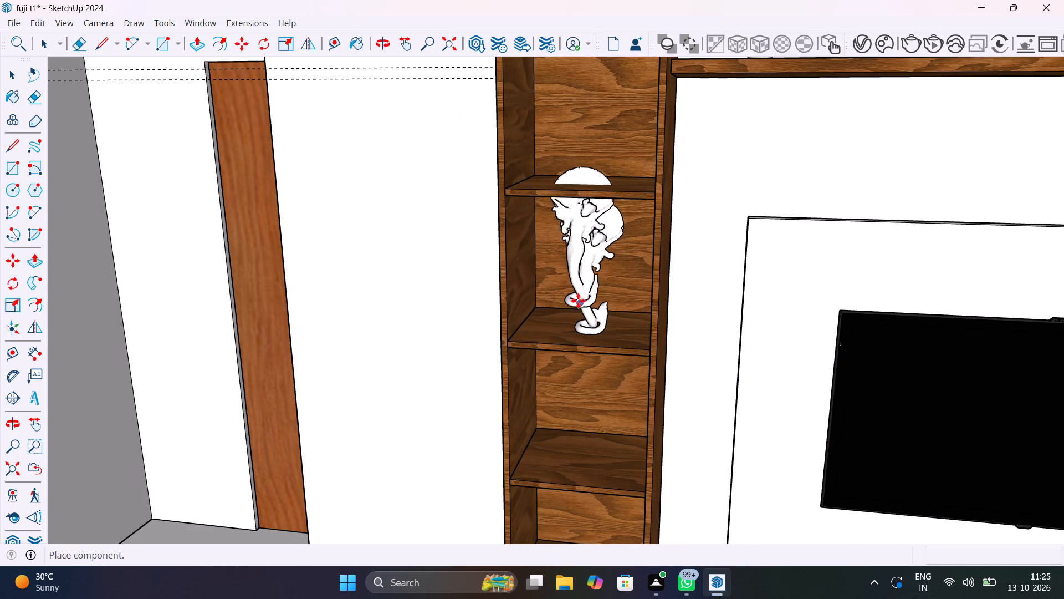
{"action": "scroll", "coordinate": [578, 300], "scroll_direction": "down", "scroll_amount": 20}
{"action": "scroll", "coordinate": [578, 300], "scroll_direction": "down", "scroll_amount": 3}
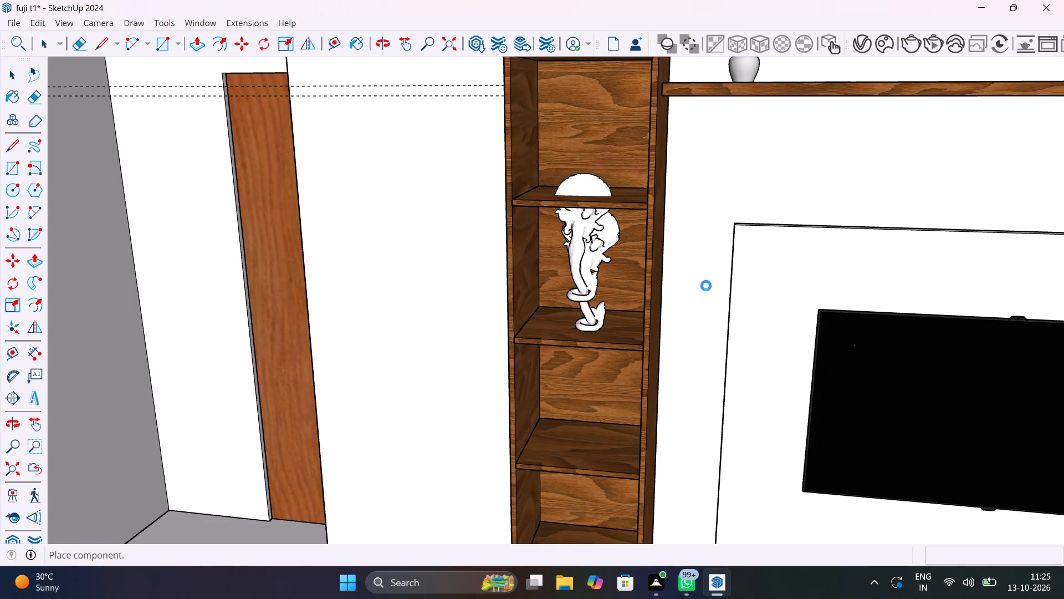
{"action": "scroll", "coordinate": [868, 235], "scroll_direction": "down", "scroll_amount": 6}
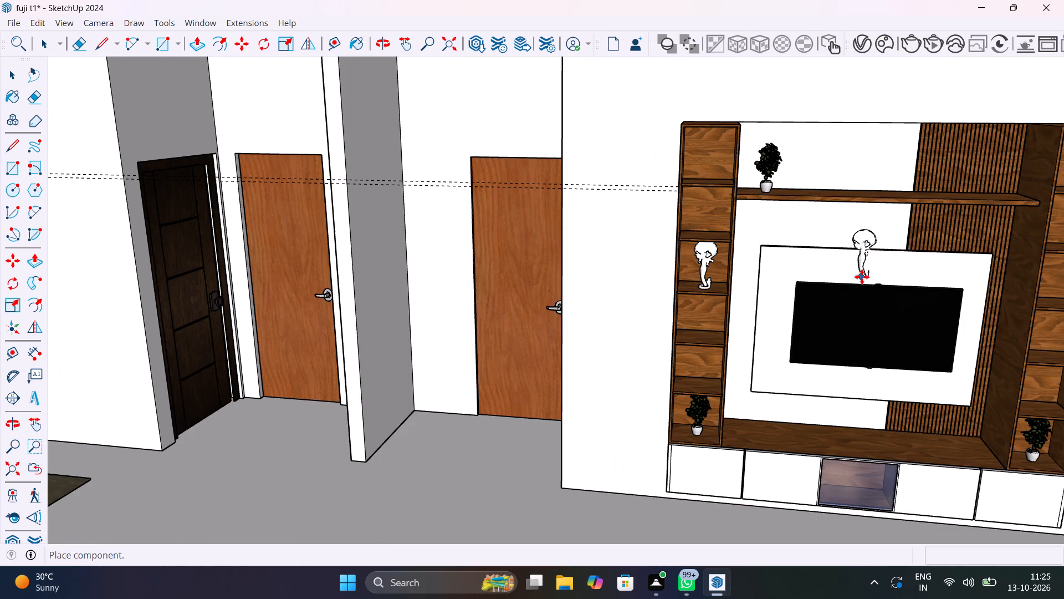
{"action": "middle_click_drag", "start_coordinate": [862, 277], "coordinate": [642, 304]}
{"action": "scroll", "coordinate": [842, 277], "scroll_direction": "up", "scroll_amount": 6}
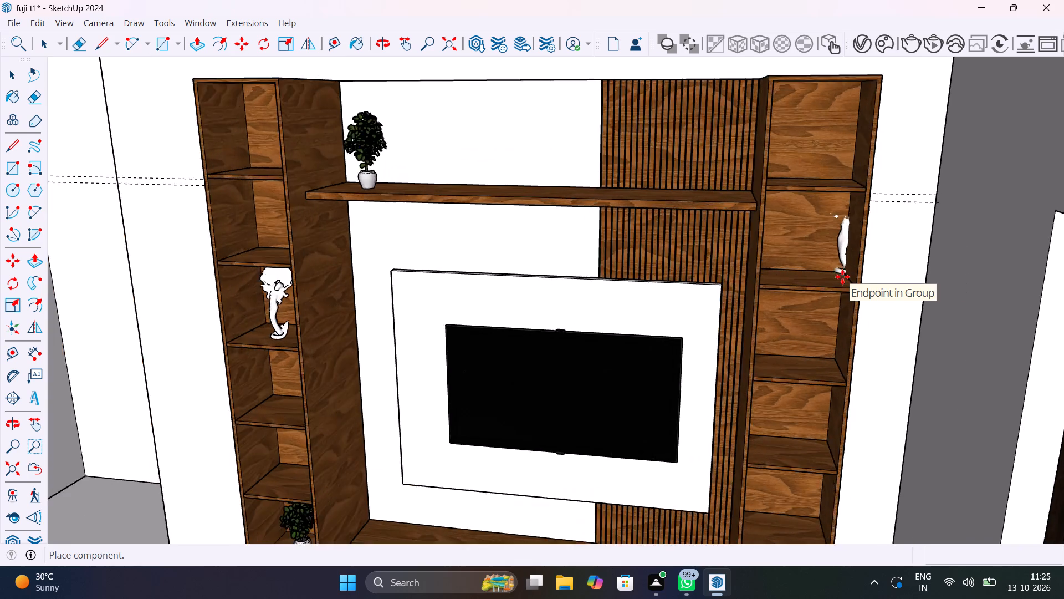
{"action": "scroll", "coordinate": [842, 277], "scroll_direction": "up", "scroll_amount": 8}
{"action": "scroll", "coordinate": [790, 452], "scroll_direction": "down", "scroll_amount": 13}
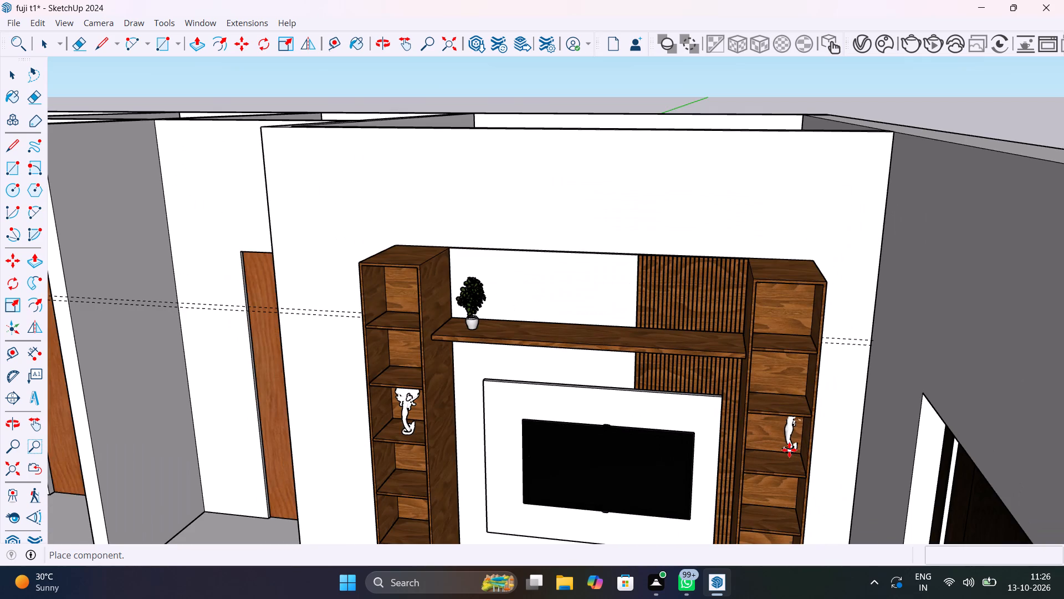
{"action": "middle_click_drag", "start_coordinate": [782, 459], "coordinate": [807, 357]}
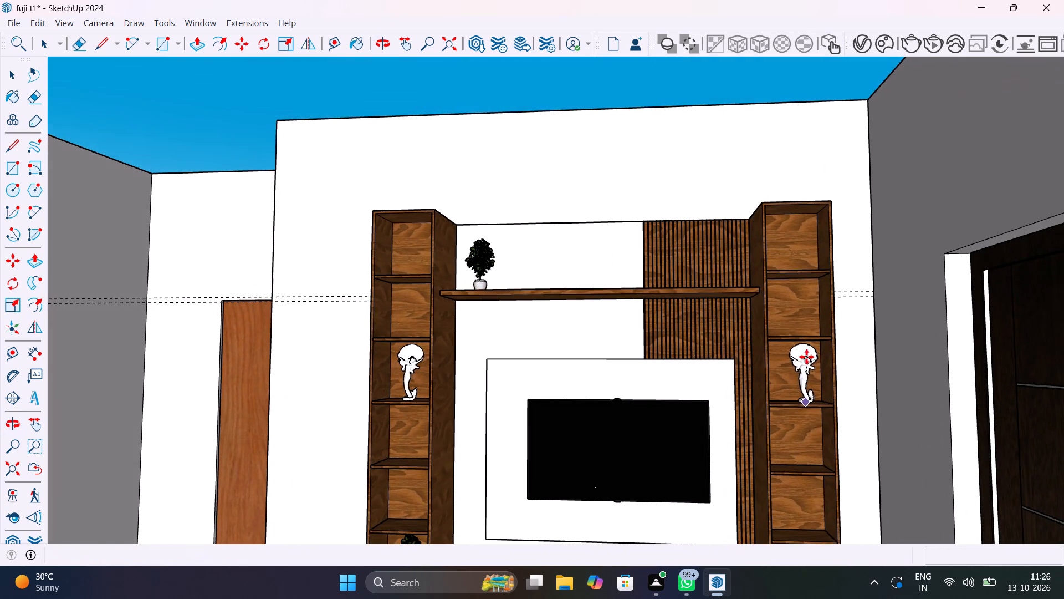
{"action": "scroll", "coordinate": [806, 356], "scroll_direction": "up", "scroll_amount": 10}
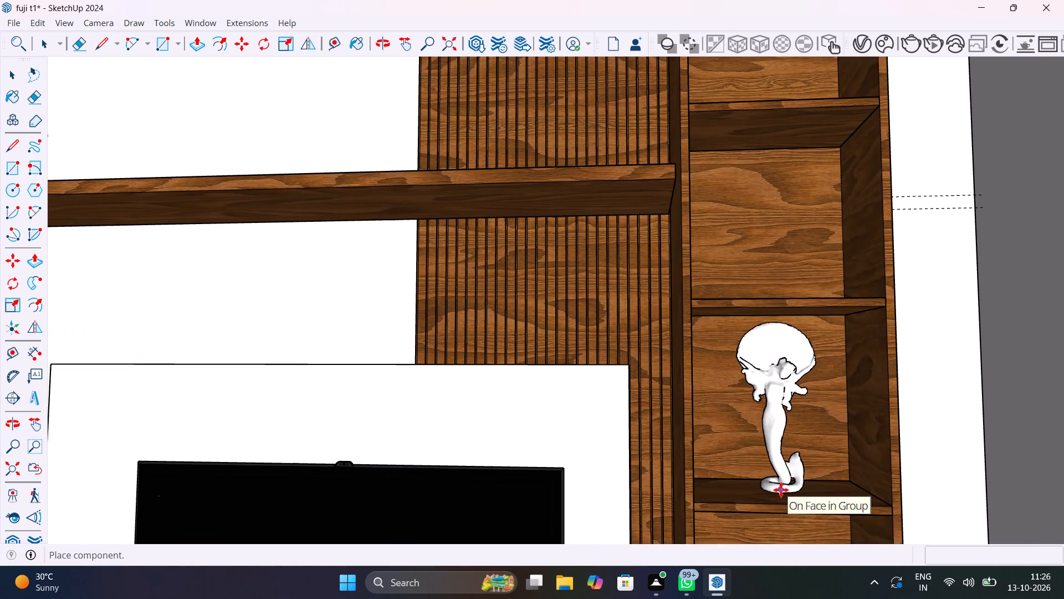
{"action": "left_click", "coordinate": [781, 490]}
{"action": "scroll", "coordinate": [788, 475], "scroll_direction": "down", "scroll_amount": 14}
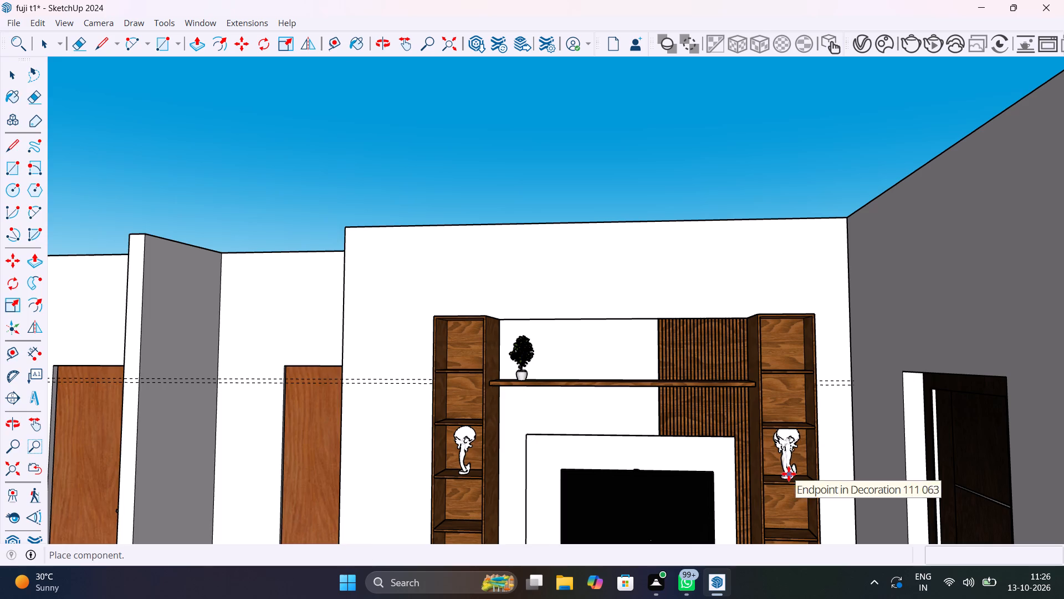
{"action": "key", "text": "space"}
Look through the rest of the Cosmos Decorations category for another decor item for the TV unit.
{"action": "scroll", "coordinate": [256, 439], "scroll_direction": "down", "scroll_amount": 7}
{"action": "scroll", "coordinate": [256, 439], "scroll_direction": "up", "scroll_amount": 3}
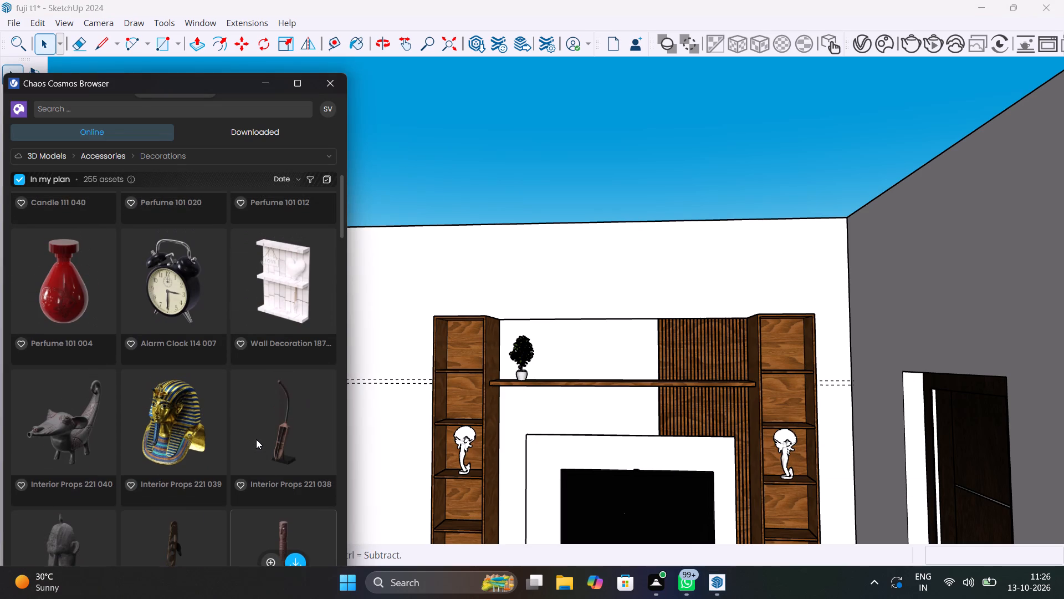
{"action": "scroll", "coordinate": [256, 439], "scroll_direction": "down", "scroll_amount": 4}
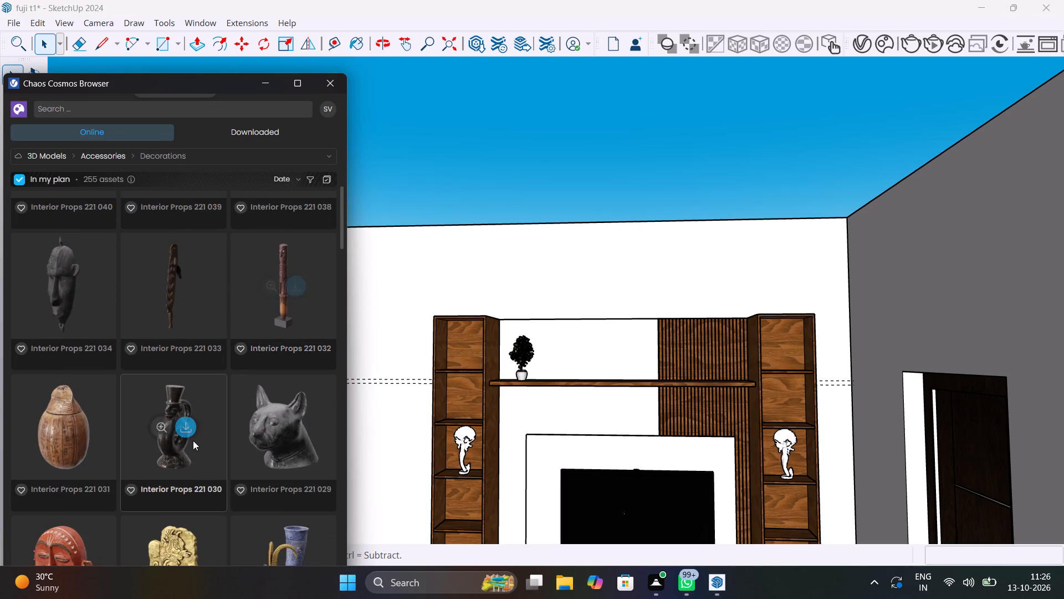
{"action": "scroll", "coordinate": [193, 440], "scroll_direction": "down", "scroll_amount": 6}
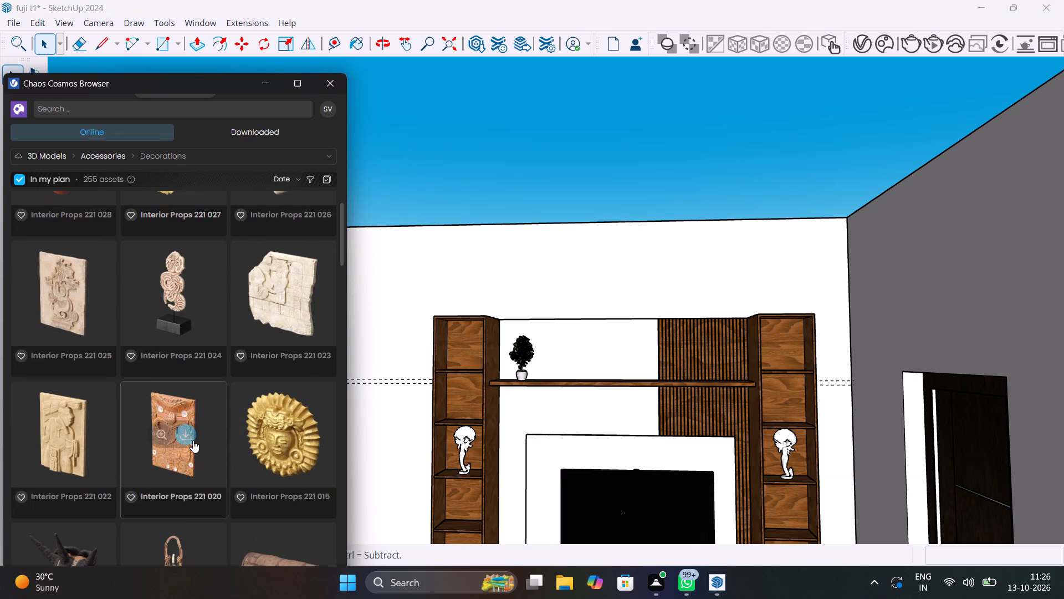
{"action": "scroll", "coordinate": [193, 440], "scroll_direction": "down", "scroll_amount": 5}
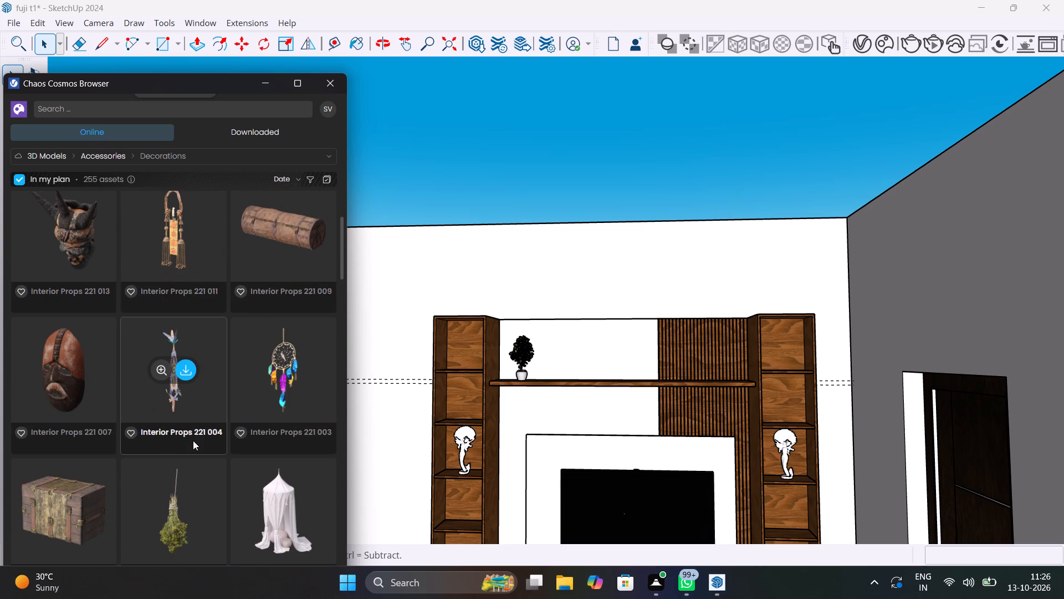
{"action": "scroll", "coordinate": [193, 440], "scroll_direction": "down", "scroll_amount": 6}
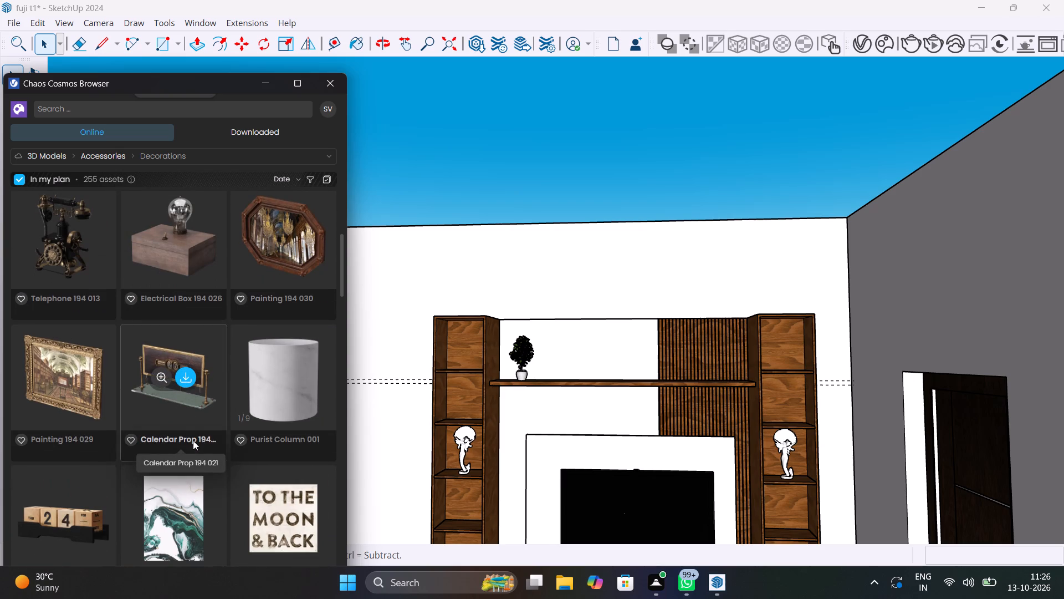
{"action": "scroll", "coordinate": [193, 440], "scroll_direction": "down", "scroll_amount": 5}
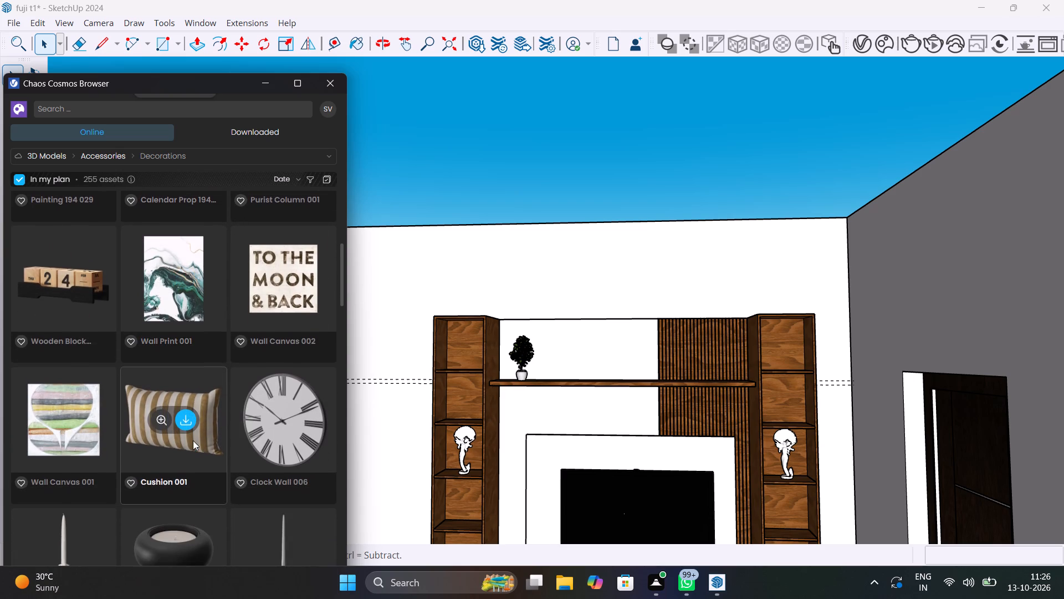
{"action": "scroll", "coordinate": [193, 440], "scroll_direction": "down", "scroll_amount": 5}
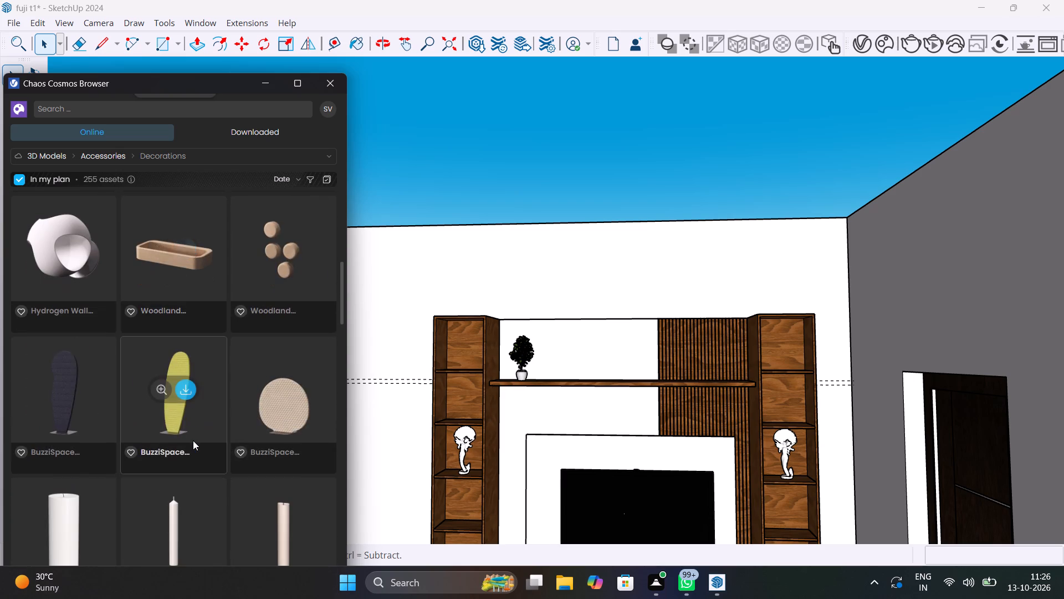
{"action": "scroll", "coordinate": [193, 440], "scroll_direction": "down", "scroll_amount": 8}
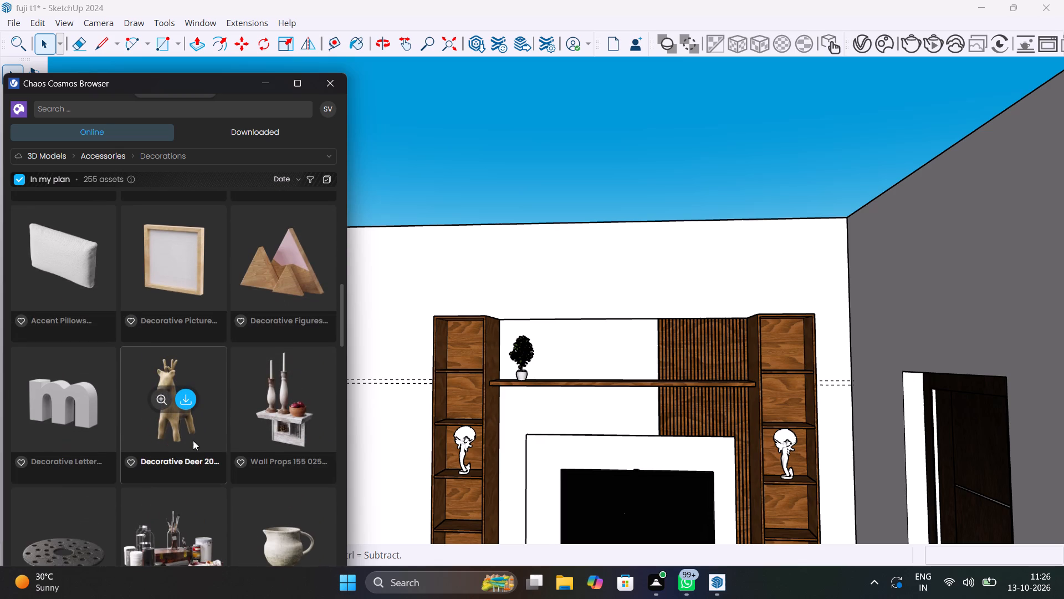
{"action": "scroll", "coordinate": [193, 440], "scroll_direction": "down", "scroll_amount": 6}
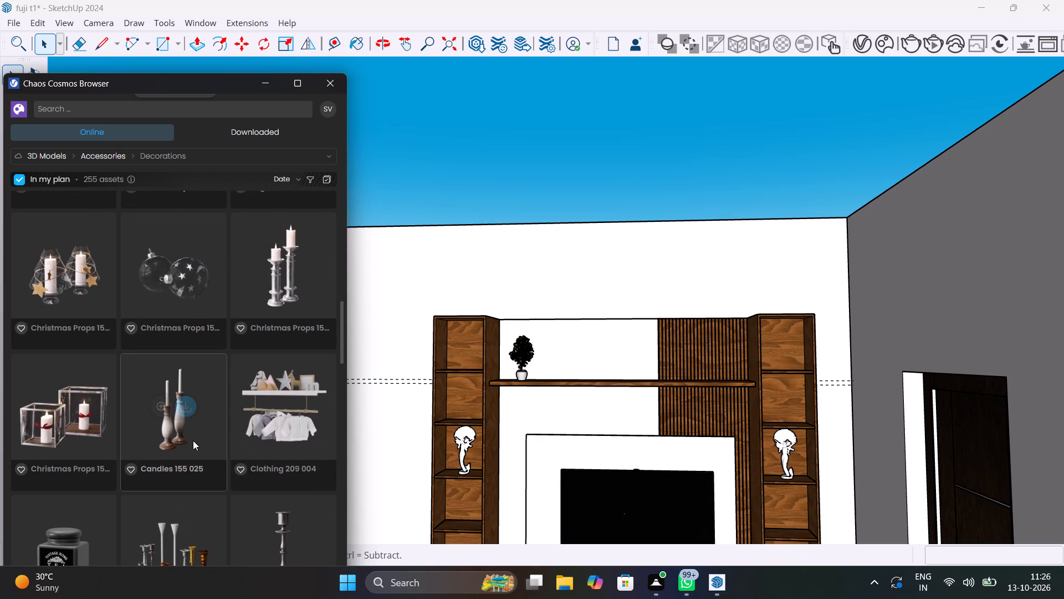
{"action": "scroll", "coordinate": [193, 440], "scroll_direction": "down", "scroll_amount": 7}
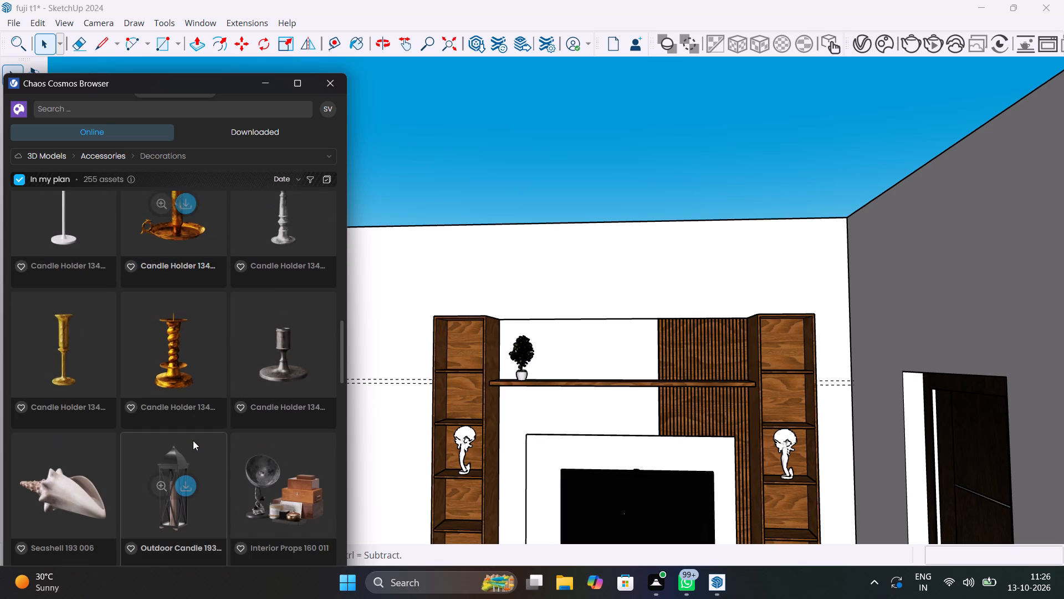
{"action": "scroll", "coordinate": [193, 440], "scroll_direction": "down", "scroll_amount": 8}
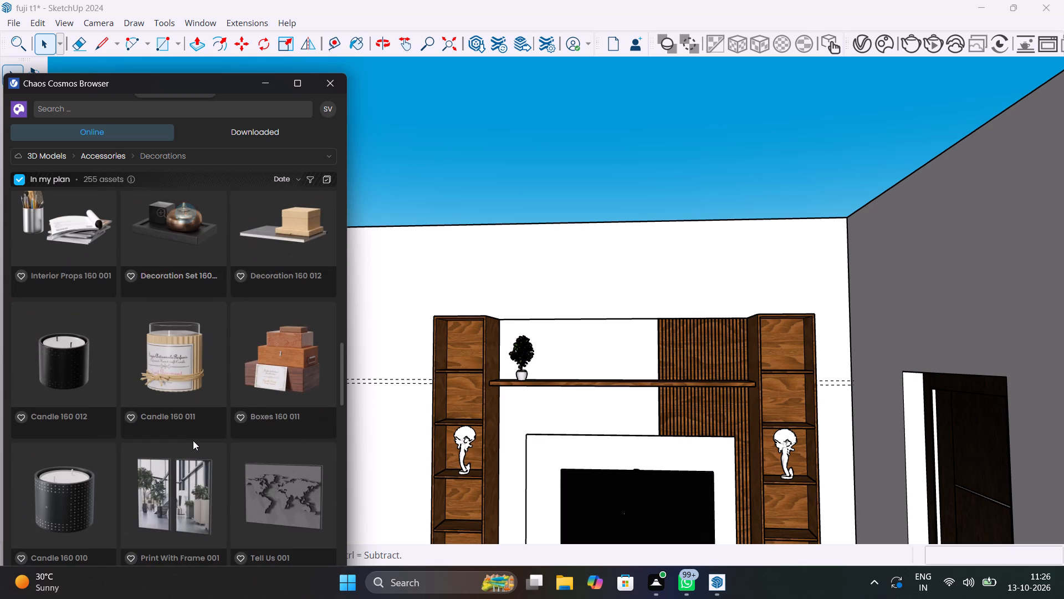
{"action": "scroll", "coordinate": [193, 440], "scroll_direction": "down", "scroll_amount": 7}
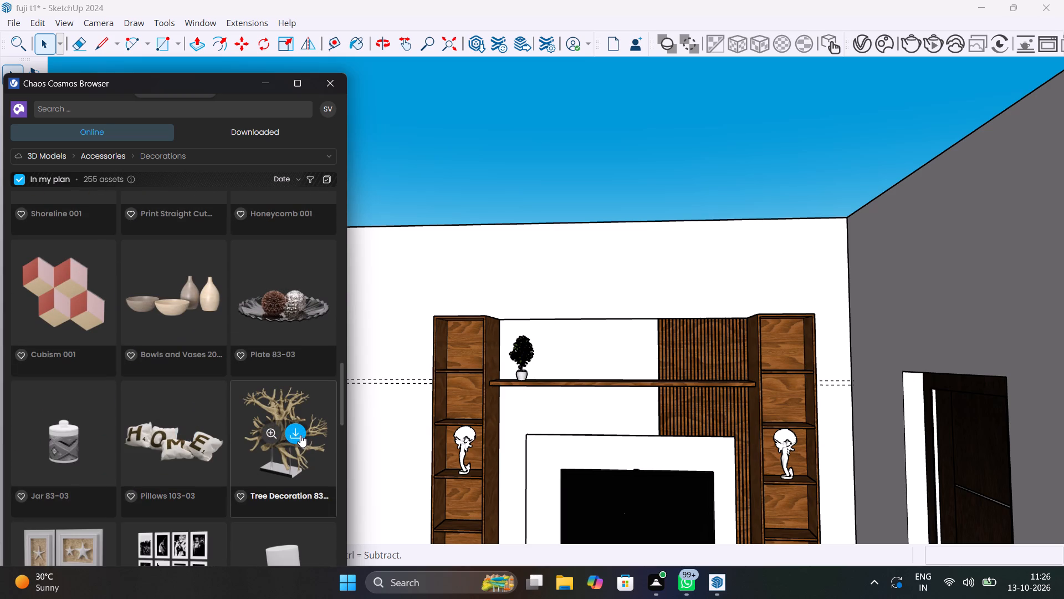
Download Tree Decoration 83-10, import it and place it at the right-hand end of the long shelf above the TV.
{"action": "left_click", "coordinate": [300, 435]}
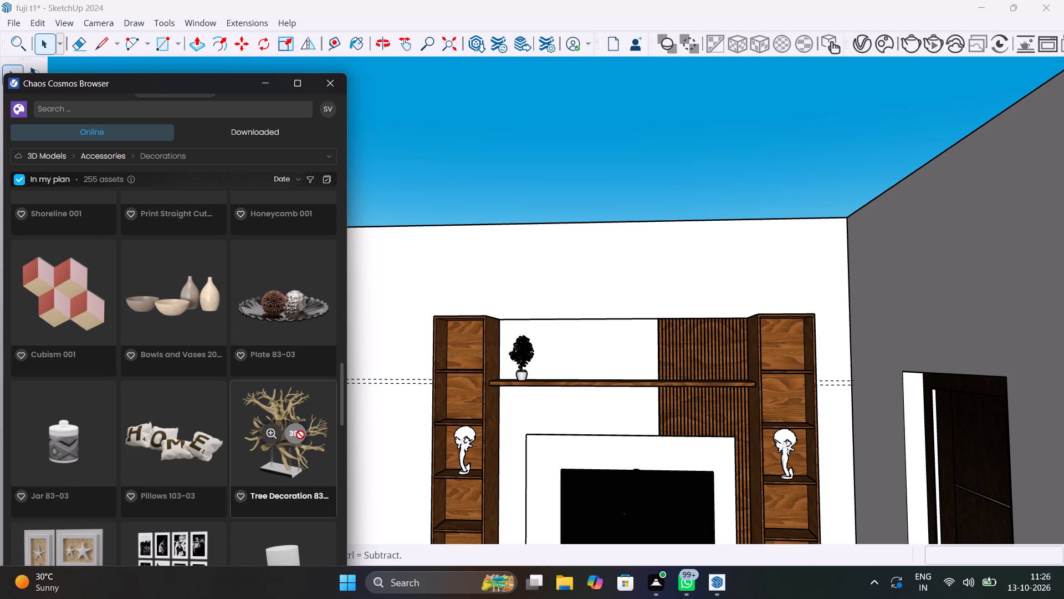
{"action": "left_click", "coordinate": [297, 432]}
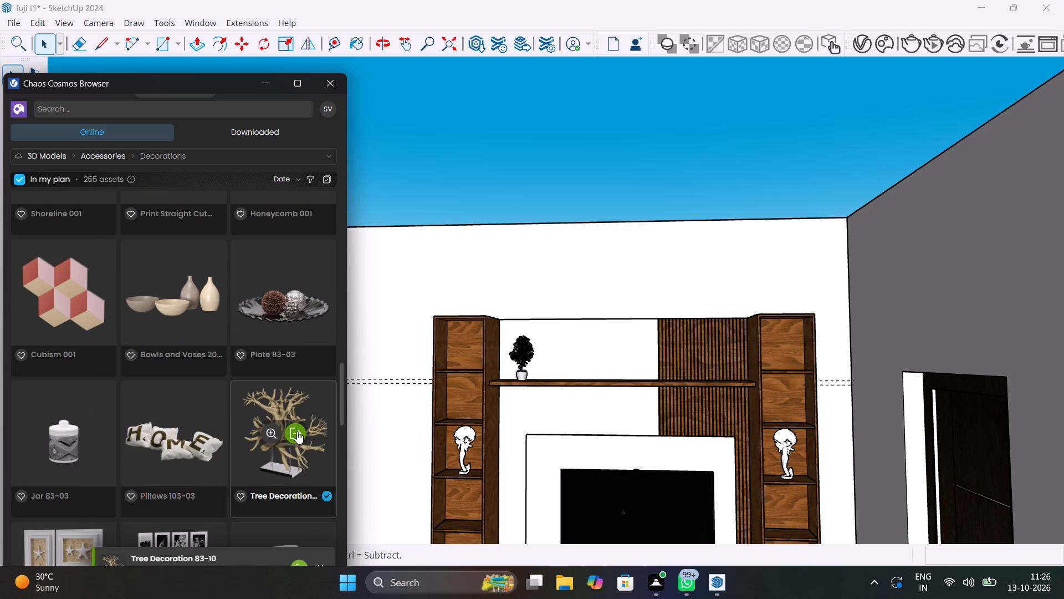
{"action": "scroll", "coordinate": [470, 359], "scroll_direction": "up", "scroll_amount": 5}
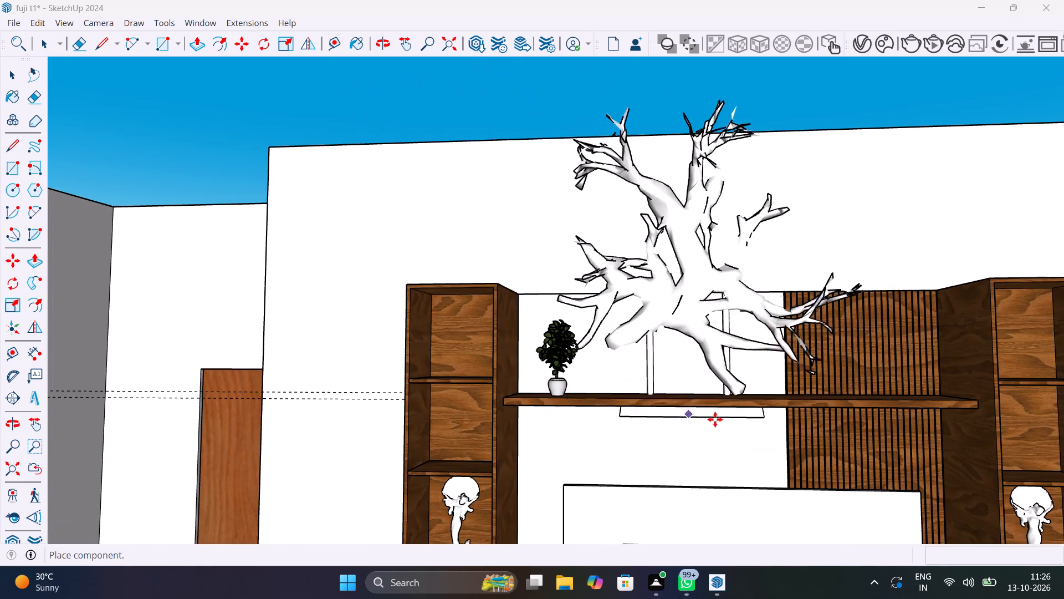
{"action": "scroll", "coordinate": [750, 414], "scroll_direction": "down", "scroll_amount": 13}
{"action": "middle_click_drag", "start_coordinate": [769, 419], "coordinate": [775, 499]}
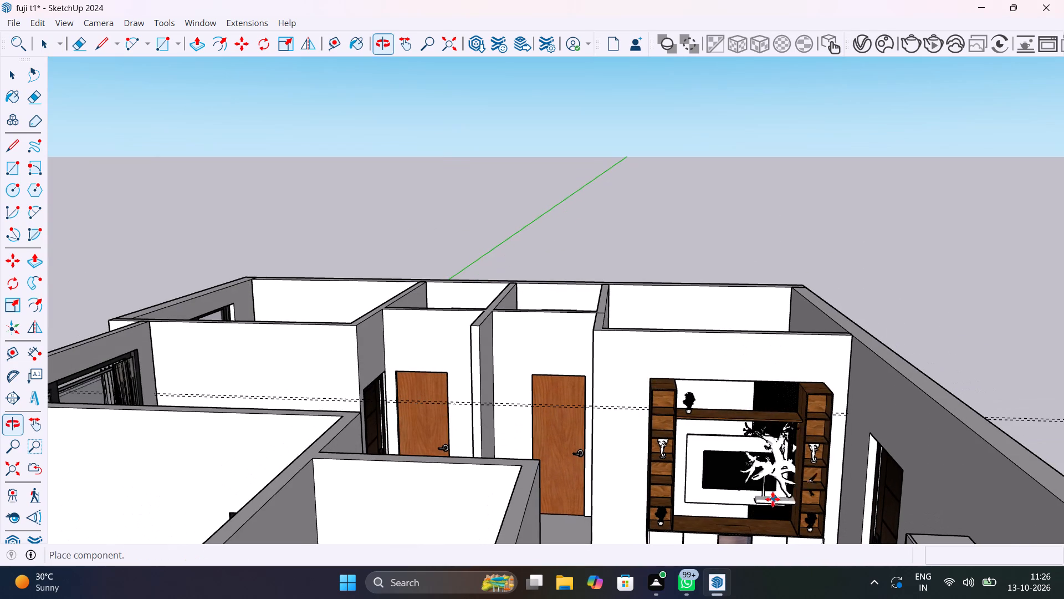
{"action": "scroll", "coordinate": [774, 433], "scroll_direction": "up", "scroll_amount": 17}
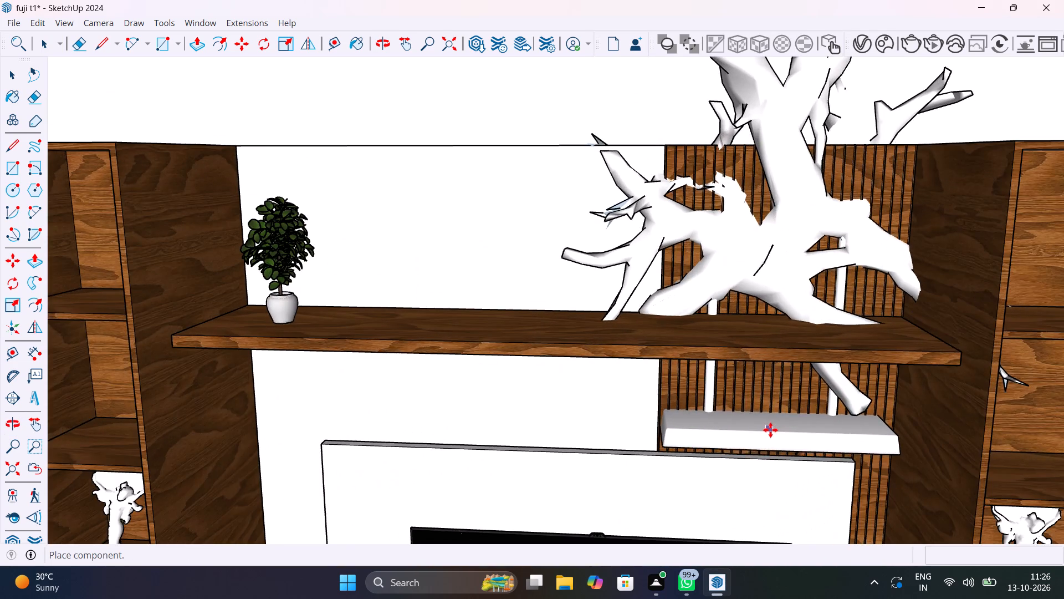
{"action": "scroll", "coordinate": [770, 430], "scroll_direction": "down", "scroll_amount": 7}
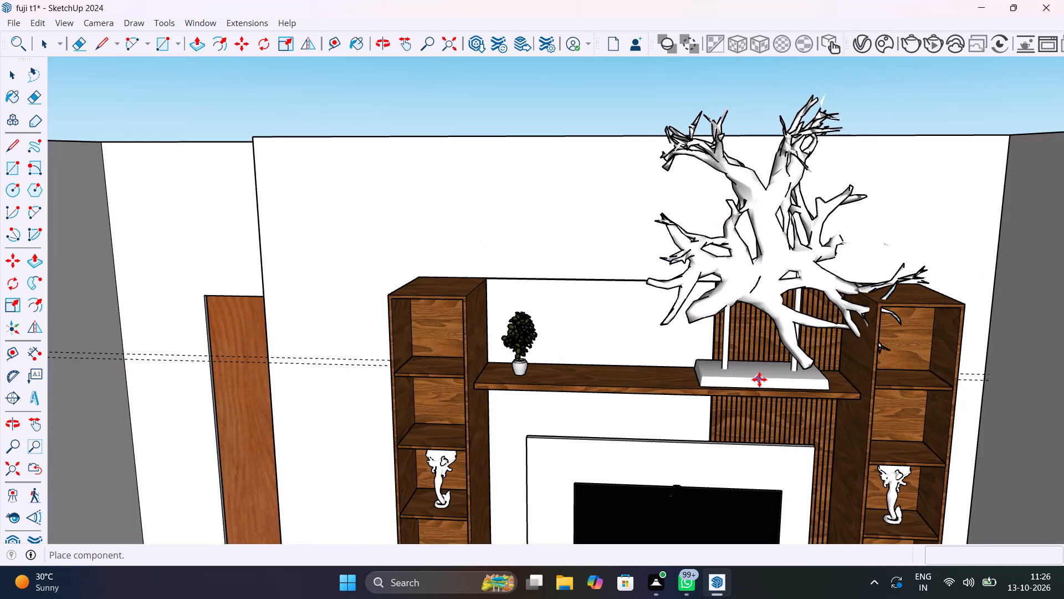
{"action": "left_click", "coordinate": [759, 380]}
Scale the tree decoration down uniformly to about the size of one shelf tower compartment.
{"action": "key", "text": "s"}
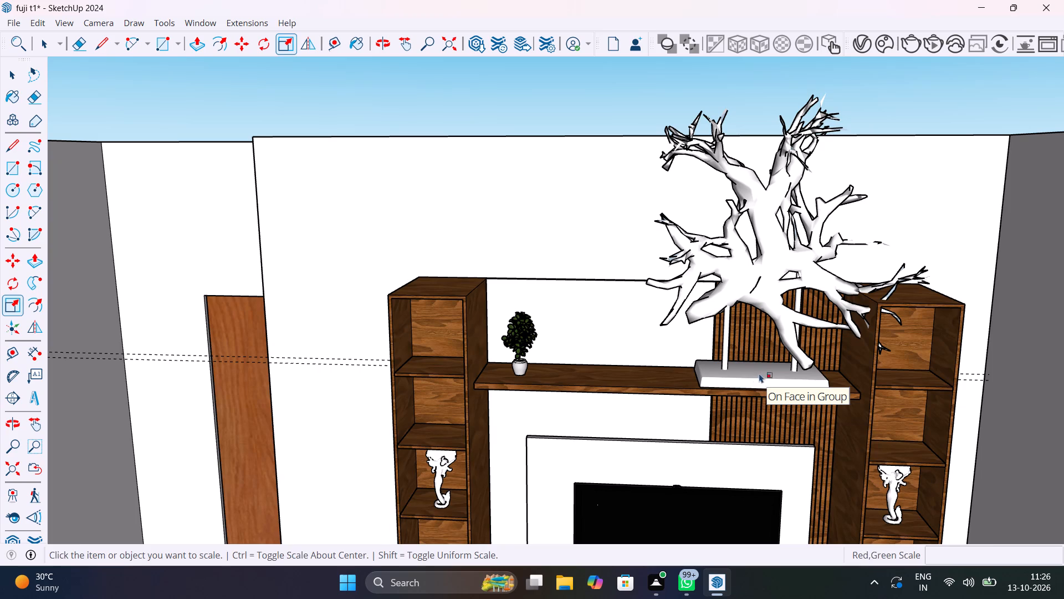
{"action": "left_click", "coordinate": [712, 167]}
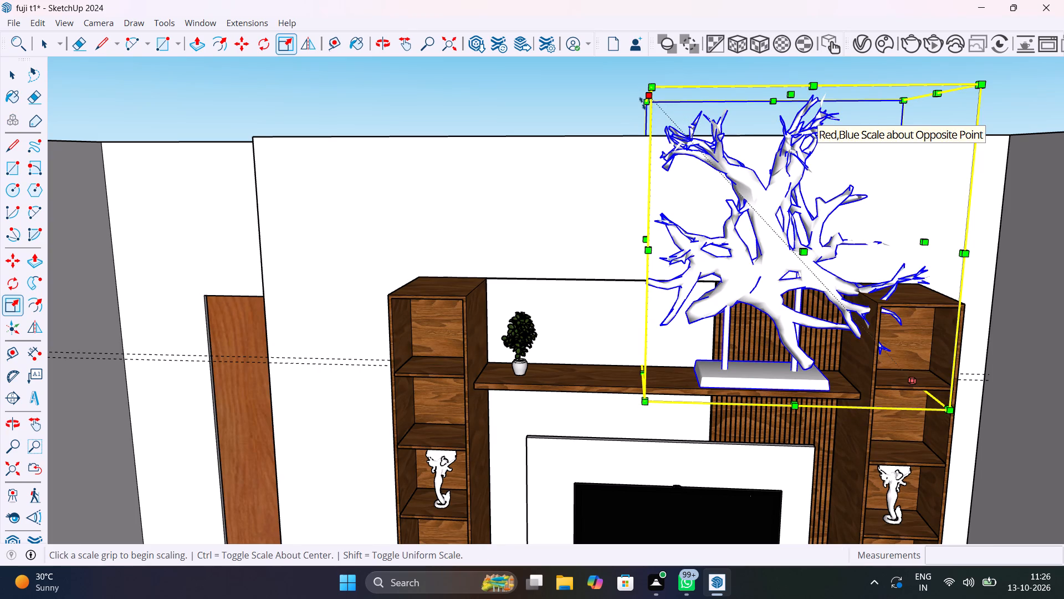
{"action": "left_click", "coordinate": [642, 106]}
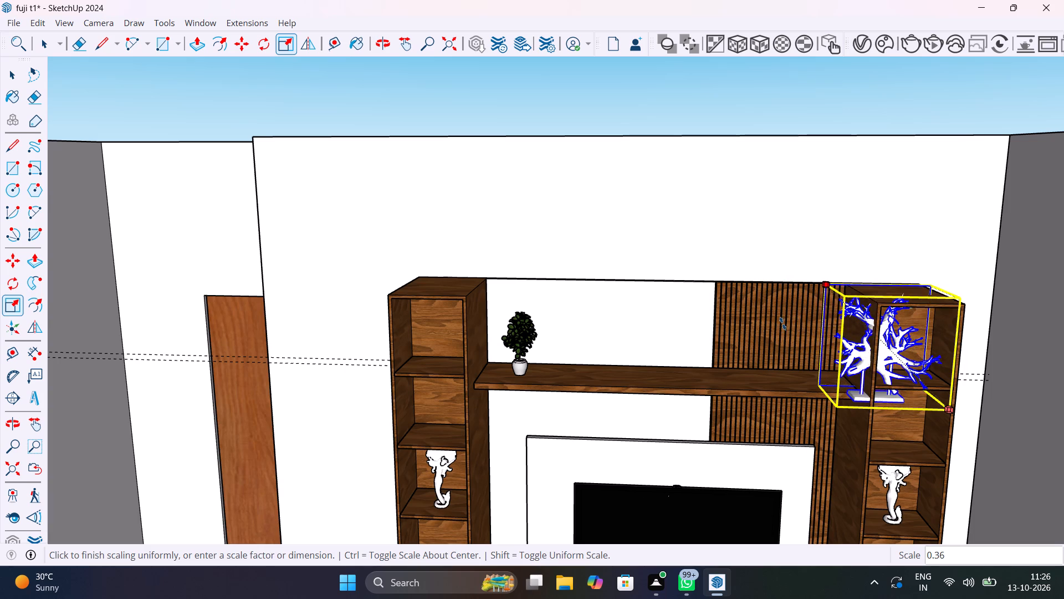
{"action": "left_click", "coordinate": [844, 332]}
Move the scaled tree decoration into the top compartment of the right-hand shelf tower, with its base on the shelf board.
{"action": "scroll", "coordinate": [887, 361], "scroll_direction": "up", "scroll_amount": 5}
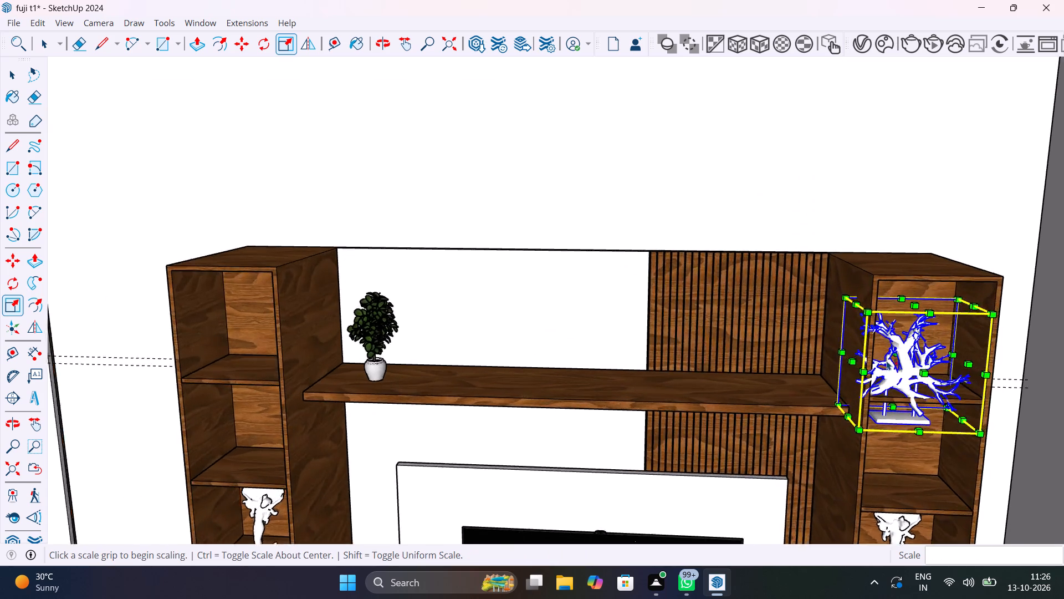
{"action": "scroll", "coordinate": [887, 361], "scroll_direction": "up", "scroll_amount": 5}
{"action": "middle_click_drag", "start_coordinate": [897, 361], "coordinate": [668, 283]}
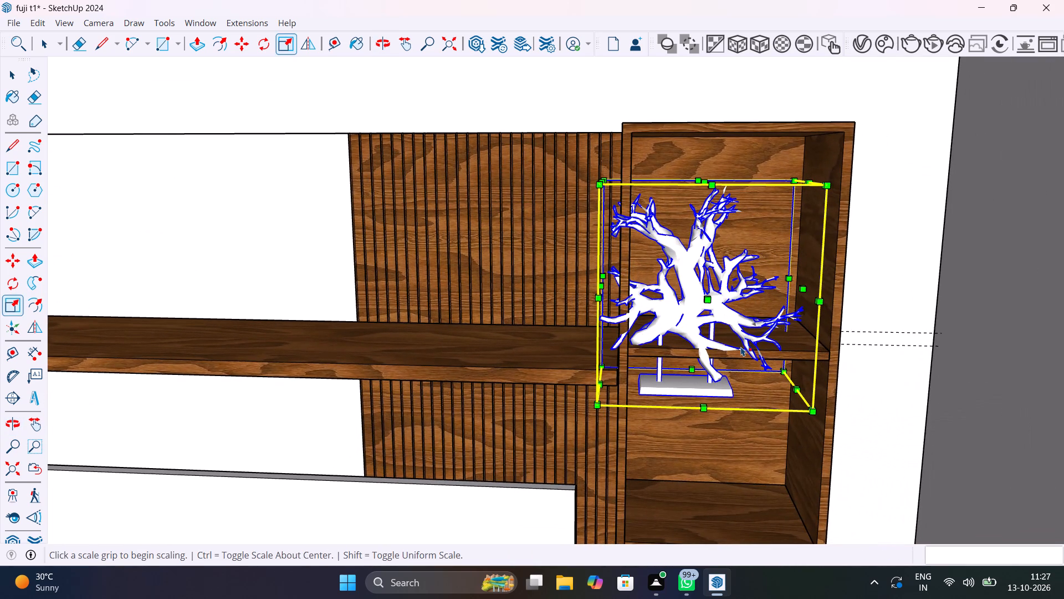
{"action": "key", "text": "m"}
{"action": "left_click", "coordinate": [734, 396]}
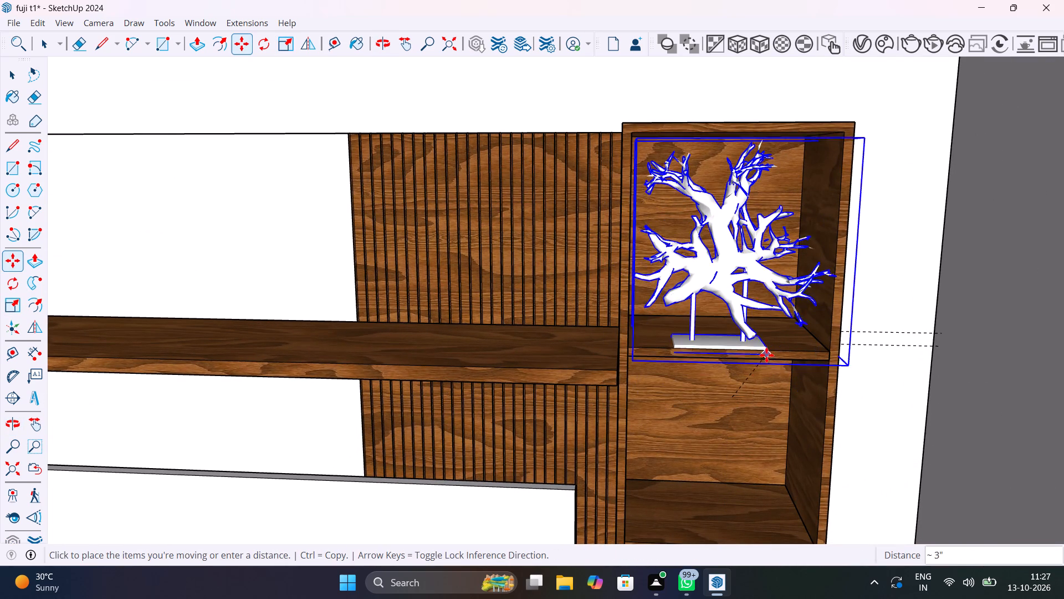
{"action": "scroll", "coordinate": [776, 341], "scroll_direction": "up", "scroll_amount": 9}
{"action": "left_click", "coordinate": [786, 347]}
{"action": "scroll", "coordinate": [788, 385], "scroll_direction": "down", "scroll_amount": 14}
{"action": "key", "text": "space"}
{"action": "scroll", "coordinate": [727, 361], "scroll_direction": "down", "scroll_amount": 8}
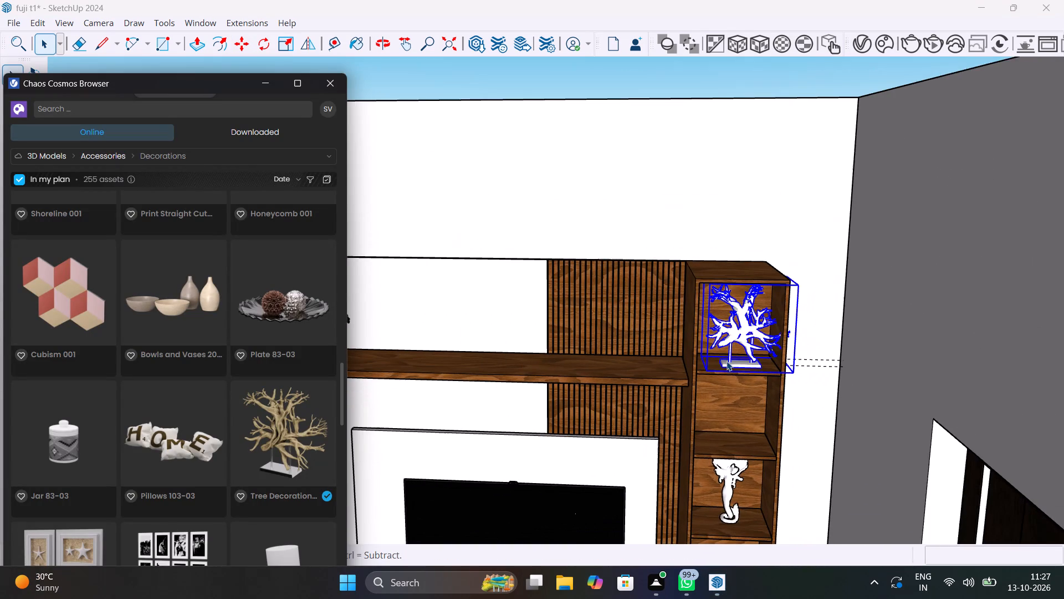
End the repeated placement of further Tree Decoration 83-10 copies and return to selecting objects.
{"action": "key", "text": "space"}
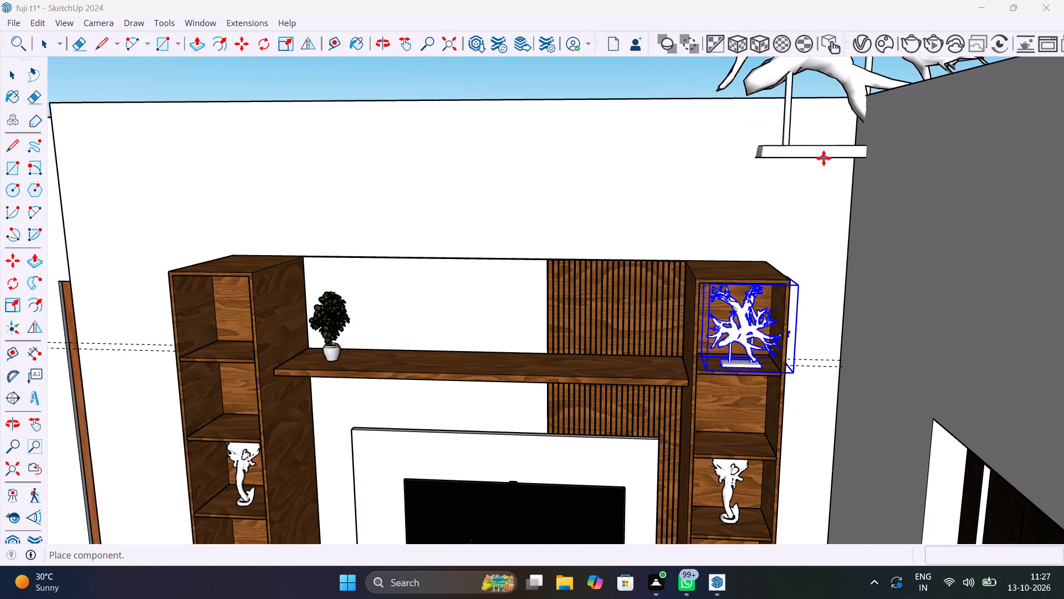
{"action": "key", "text": "Escape"}
{"action": "key", "text": "Return"}
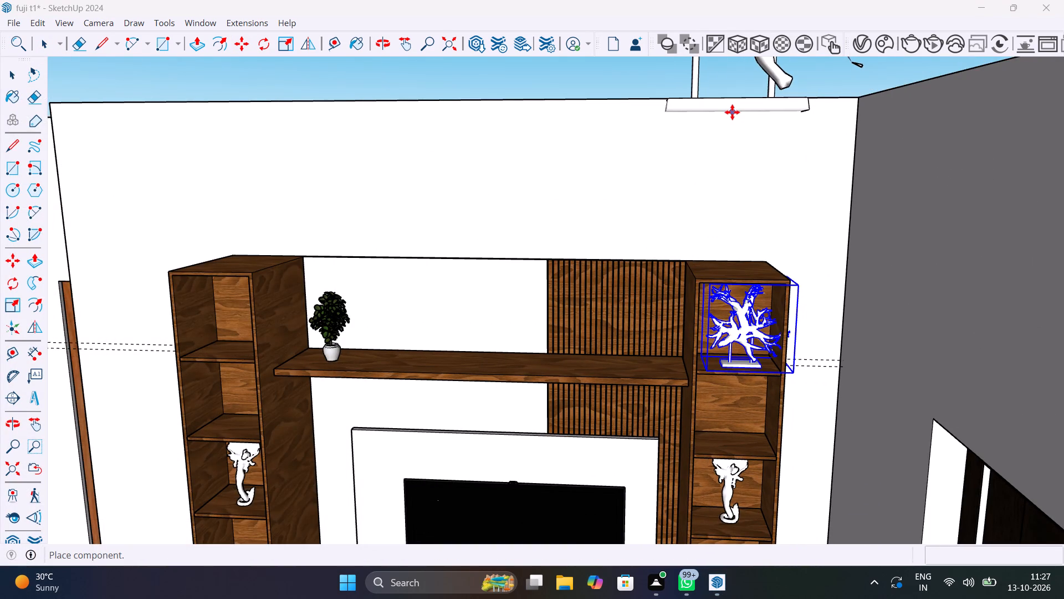
{"action": "key", "text": "Escape"}
{"action": "key", "text": "space"}
{"action": "key", "text": "Escape"}
{"action": "key", "text": "Return"}
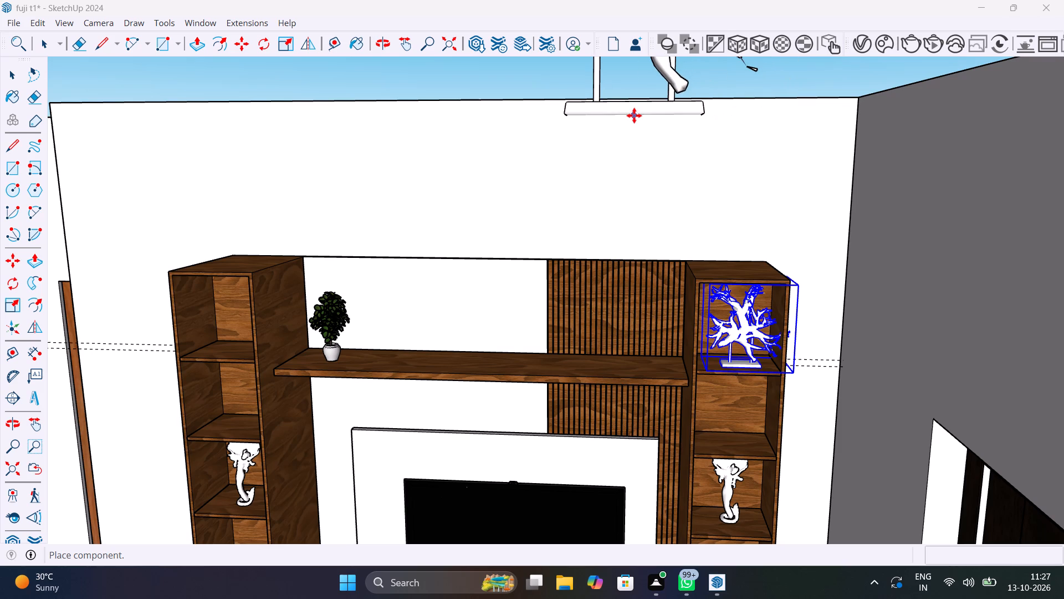
{"action": "left_click", "coordinate": [544, 167]}
{"action": "key", "text": "Escape"}
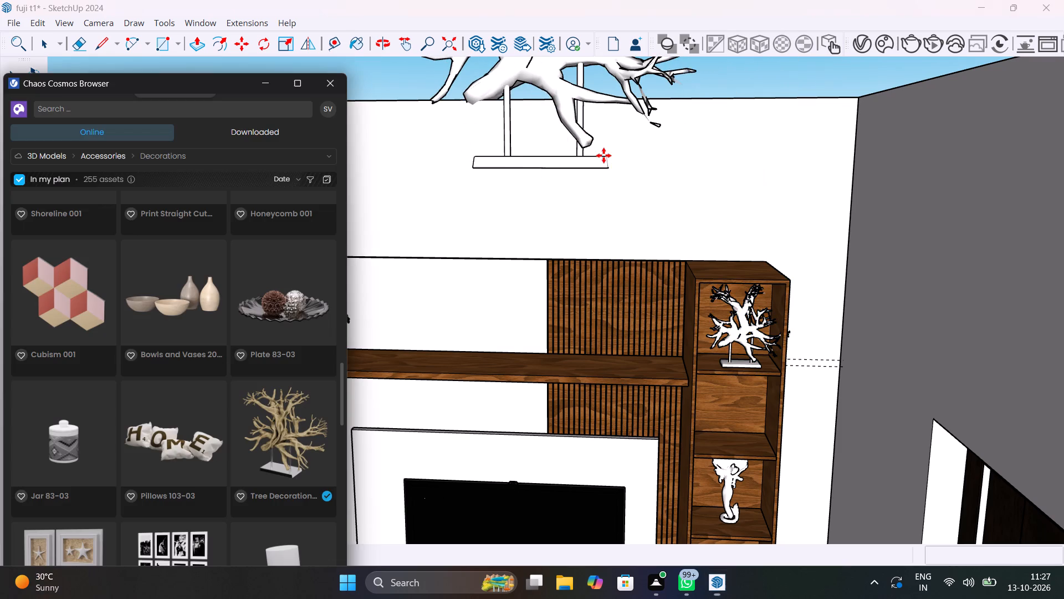
{"action": "key", "text": "Escape"}
{"action": "key", "text": "Escape"}
{"action": "key", "text": "Escape"}
{"action": "key", "text": "Escape"}
{"action": "key", "text": "space"}
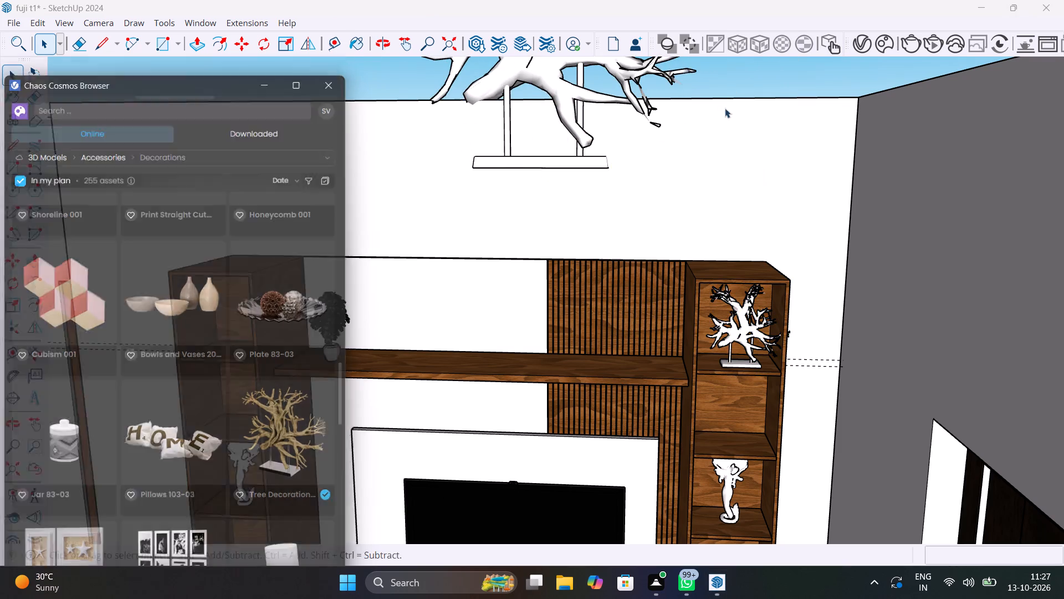
{"action": "scroll", "coordinate": [725, 108], "scroll_direction": "down", "scroll_amount": 7}
{"action": "scroll", "coordinate": [664, 384], "scroll_direction": "down", "scroll_amount": 14}
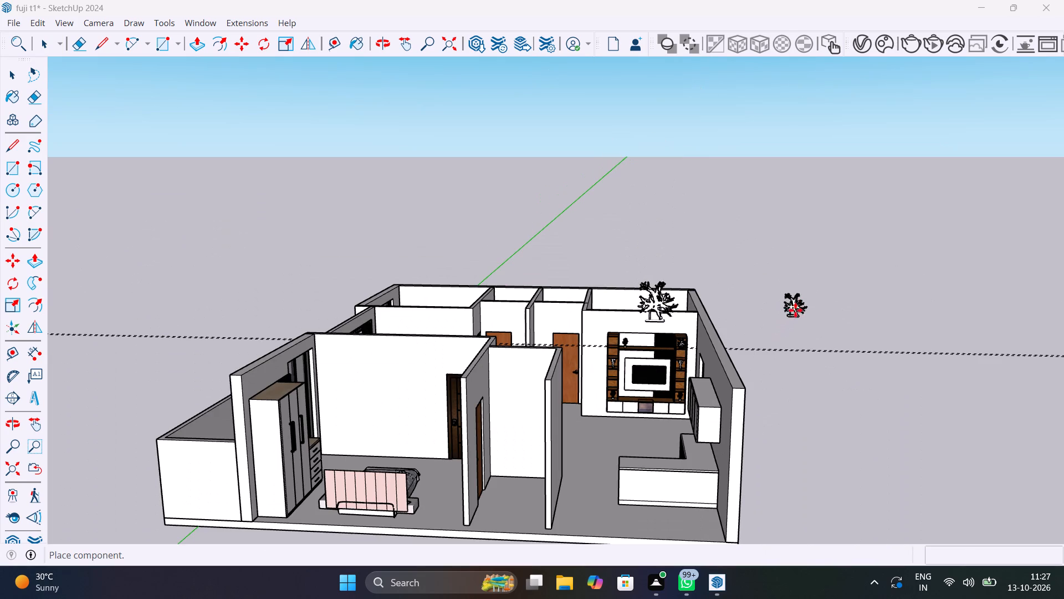
{"action": "key", "text": "Escape"}
{"action": "left_click", "coordinate": [795, 309]}
{"action": "right_click", "coordinate": [795, 309]}
{"action": "left_click", "coordinate": [744, 250]}
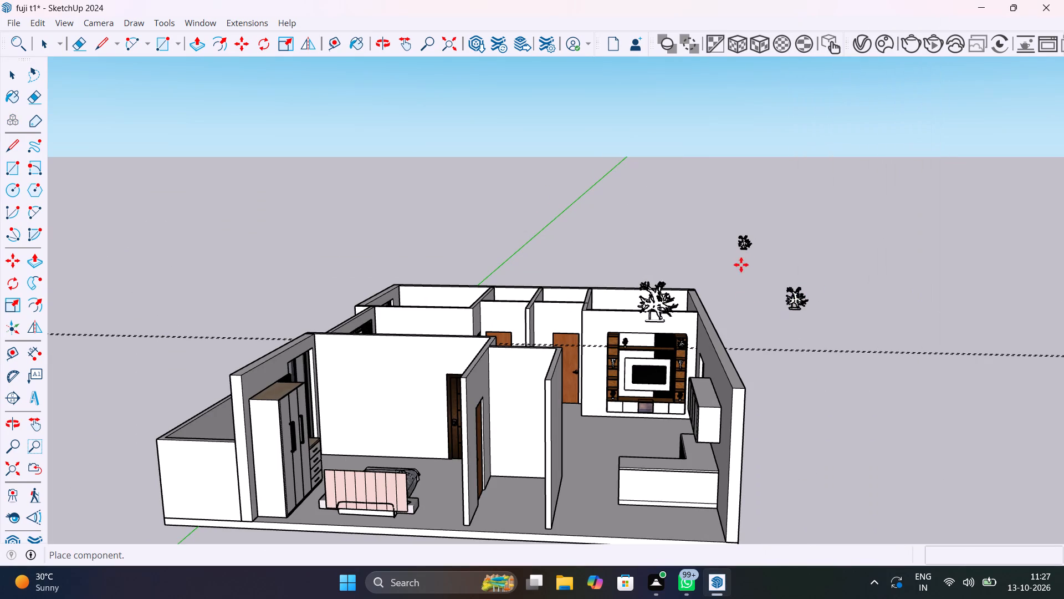
{"action": "key", "text": "Escape"}
{"action": "key", "text": "Escape"}
{"action": "key", "text": "Escape"}
{"action": "key", "text": "Escape"}
{"action": "key", "text": "Escape"}
{"action": "key", "text": "Escape"}
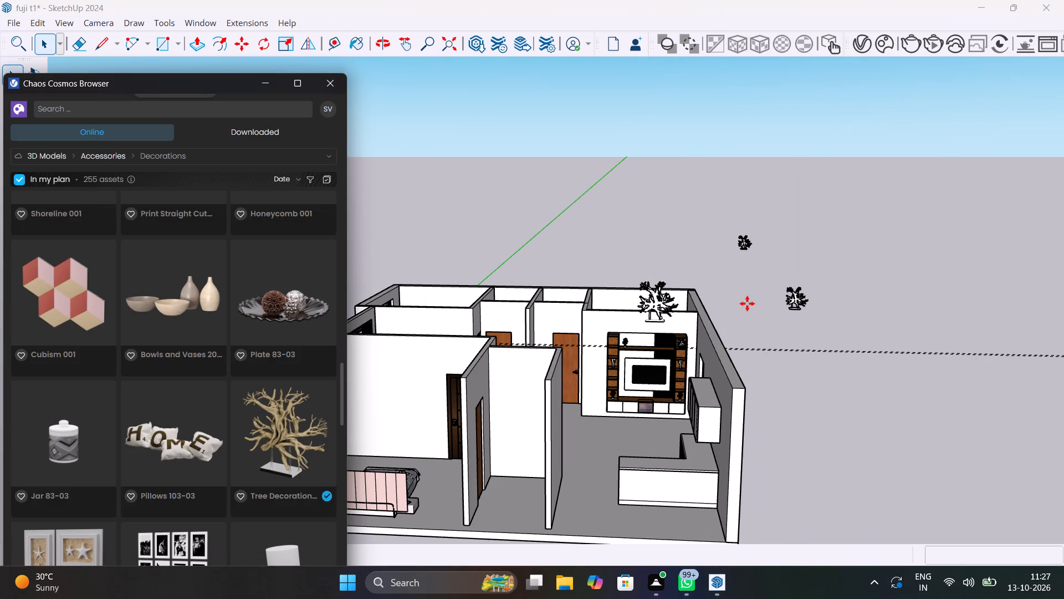
{"action": "key", "text": "Escape"}
{"action": "key", "text": "space"}
{"action": "scroll", "coordinate": [628, 311], "scroll_direction": "up", "scroll_amount": 12}
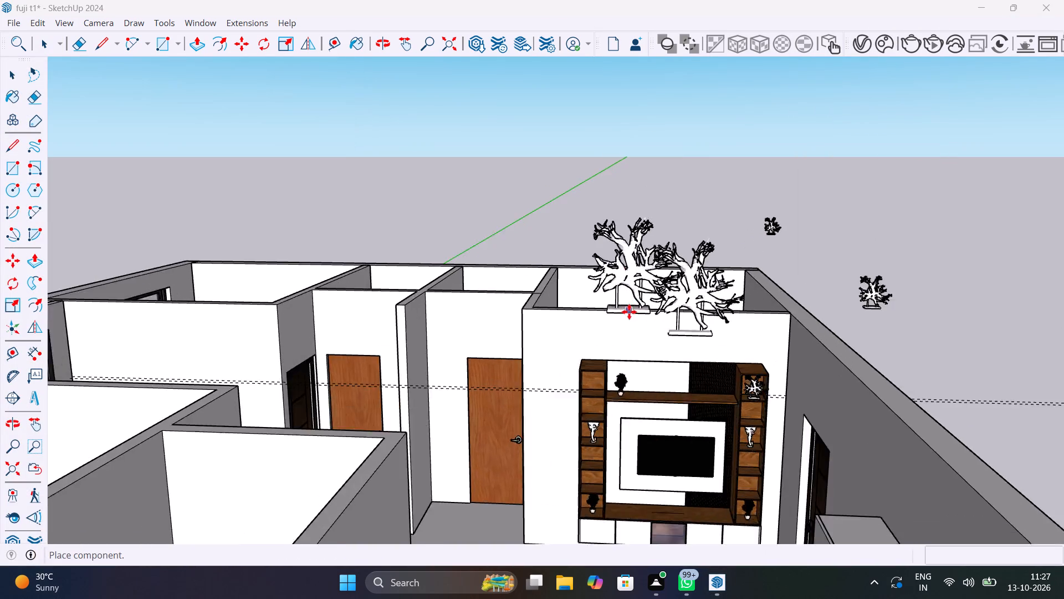
{"action": "key", "text": "space"}
{"action": "key", "text": "space"}
{"action": "key", "text": "space"}
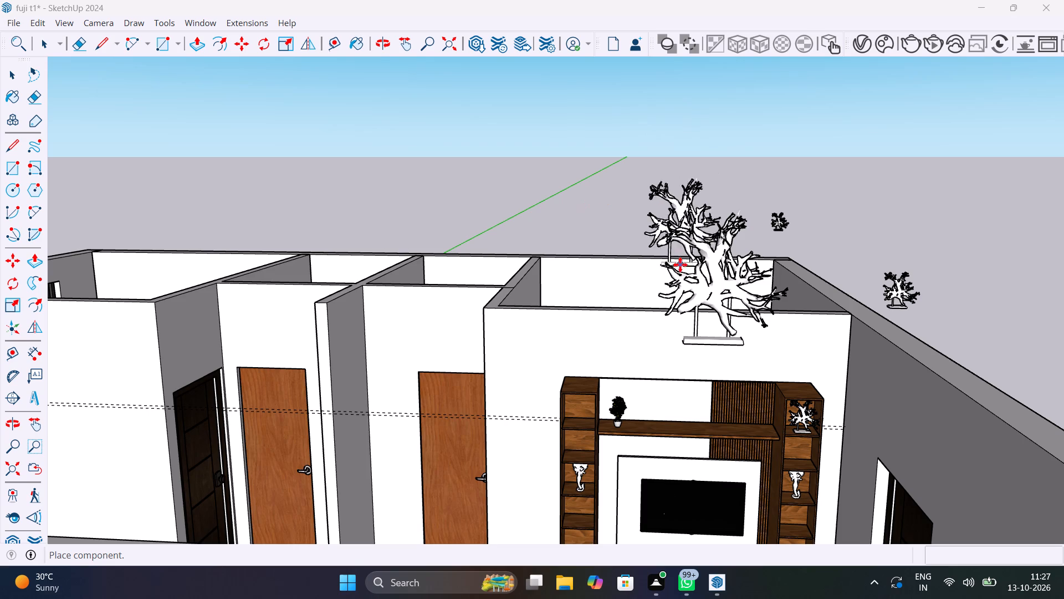
{"action": "key", "text": "Escape"}
{"action": "key", "text": "Escape"}
{"action": "key", "text": "Escape"}
{"action": "key", "text": "Escape"}
{"action": "key", "text": "Escape"}
{"action": "key", "text": "Escape"}
{"action": "key", "text": "Escape"}
{"action": "key", "text": "Escape"}
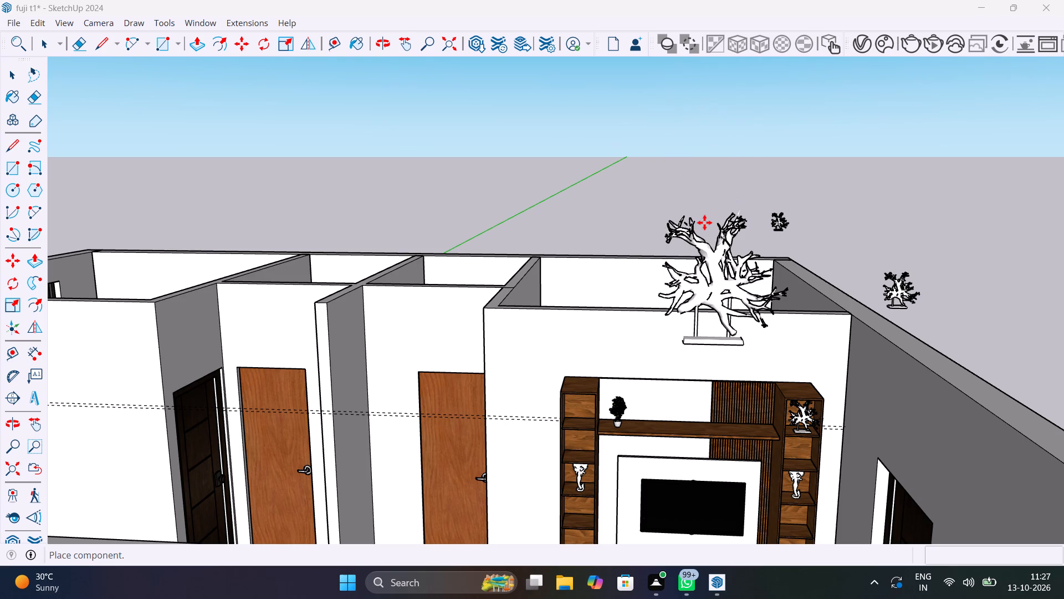
{"action": "key", "text": "Escape"}
{"action": "key", "text": "Escape"}
{"action": "key", "text": "Escape"}
{"action": "key", "text": "Escape"}
{"action": "key", "text": "Escape"}
{"action": "key", "text": "Escape"}
{"action": "key", "text": "space"}
{"action": "key", "text": "space"}
{"action": "key", "text": "space"}
{"action": "key", "text": "Delete"}
{"action": "left_click", "coordinate": [661, 226]}
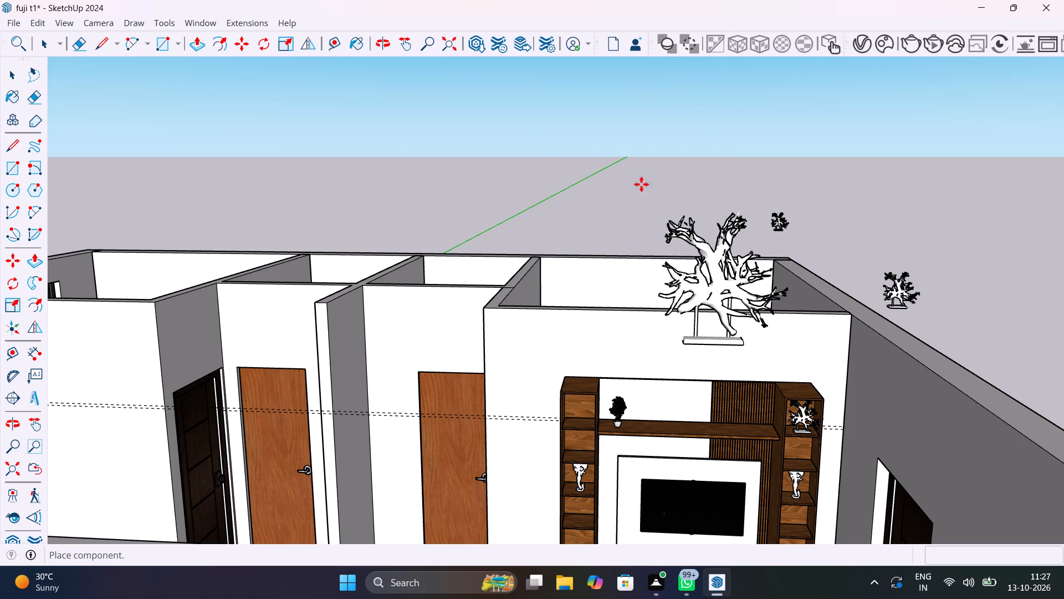
{"action": "scroll", "coordinate": [668, 181], "scroll_direction": "up", "scroll_amount": 8}
{"action": "scroll", "coordinate": [668, 182], "scroll_direction": "down", "scroll_amount": 16}
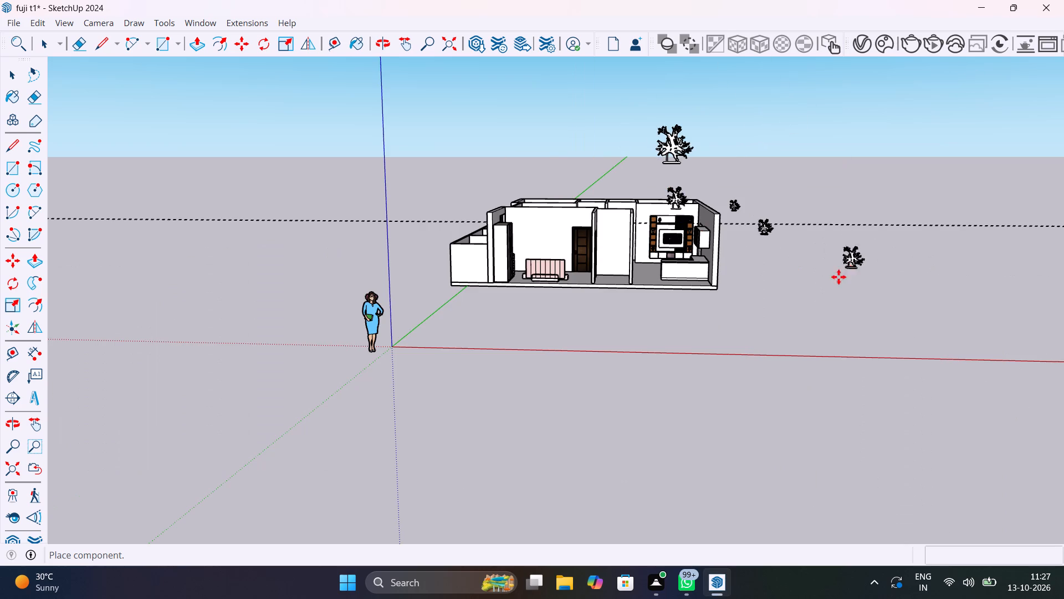
{"action": "scroll", "coordinate": [699, 267], "scroll_direction": "up", "scroll_amount": 12}
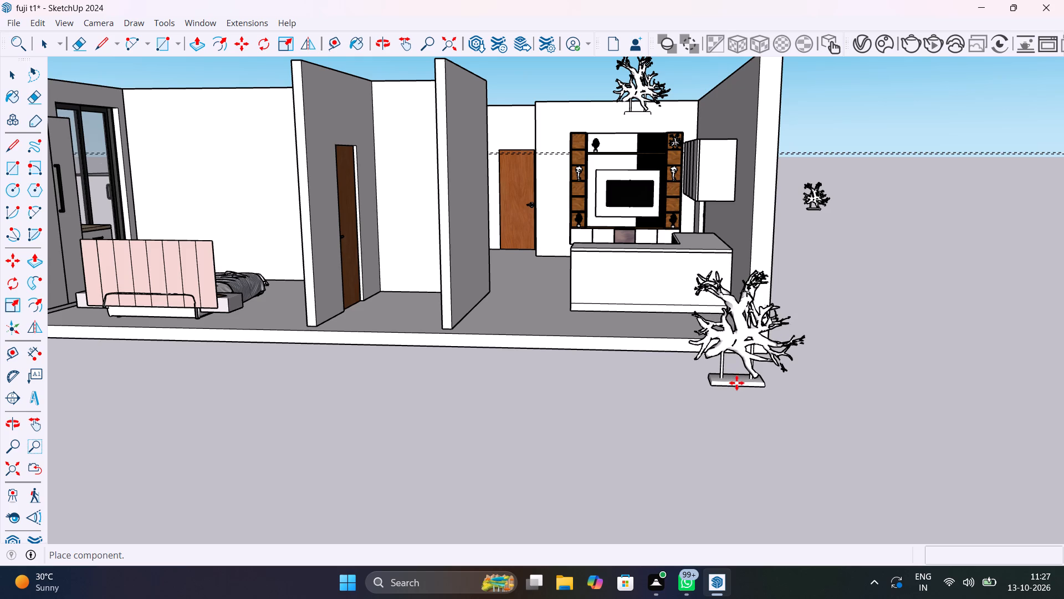
{"action": "key", "text": "space"}
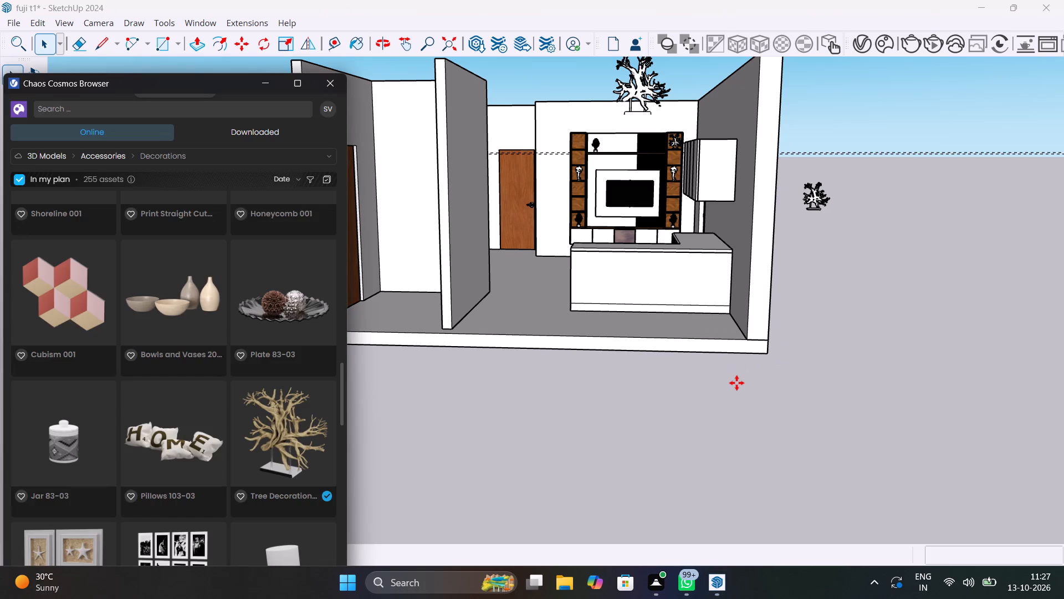
{"action": "left_click", "coordinate": [261, 318]}
Delete the oversized tree decoration floating above the TV wall and the two stray copies outside the room.
{"action": "middle_click_drag", "start_coordinate": [653, 107], "coordinate": [635, 273], "text": "shift"}
{"action": "scroll", "coordinate": [636, 171], "scroll_direction": "up", "scroll_amount": 8}
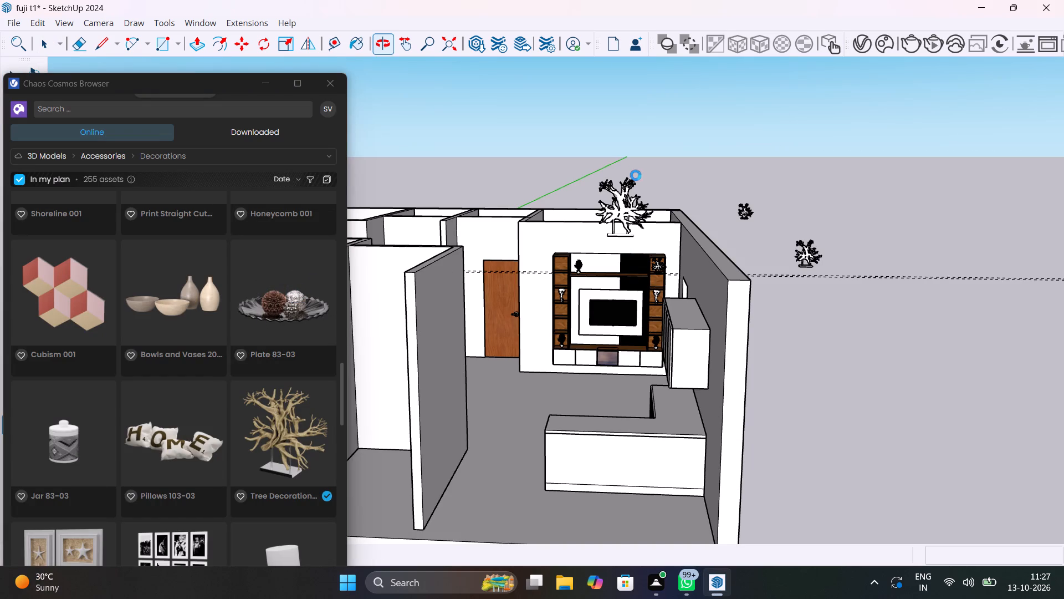
{"action": "scroll", "coordinate": [637, 230], "scroll_direction": "up", "scroll_amount": 11}
{"action": "left_click", "coordinate": [637, 201]}
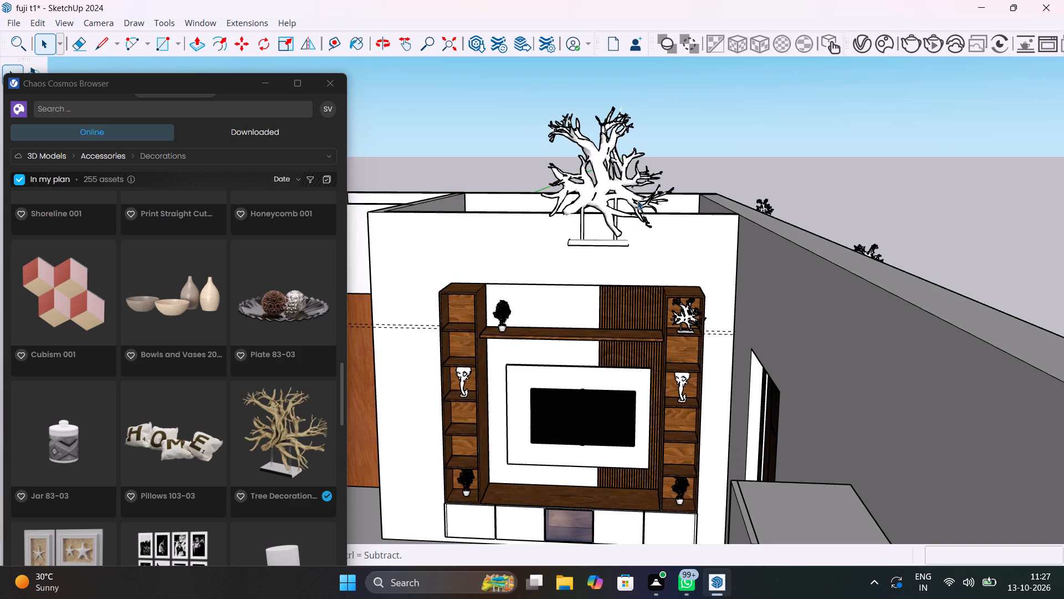
{"action": "key", "text": "Delete"}
{"action": "scroll", "coordinate": [637, 200], "scroll_direction": "down", "scroll_amount": 7}
{"action": "middle_click_drag", "start_coordinate": [721, 222], "coordinate": [702, 262]}
{"action": "scroll", "coordinate": [702, 262], "scroll_direction": "up", "scroll_amount": 1}
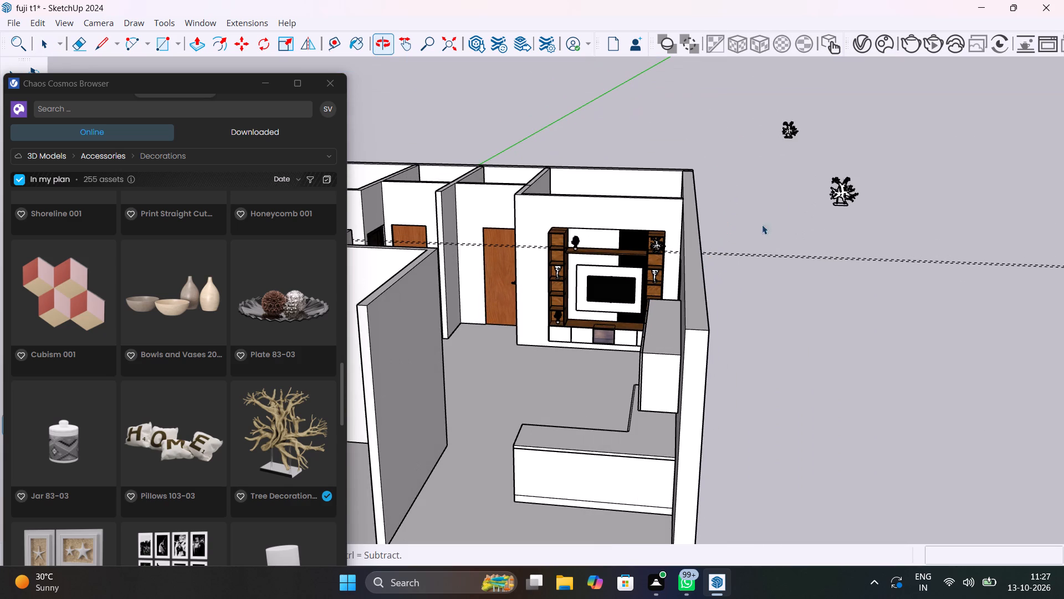
{"action": "left_click_drag", "start_coordinate": [770, 85], "coordinate": [880, 248]}
{"action": "key", "text": "Delete"}
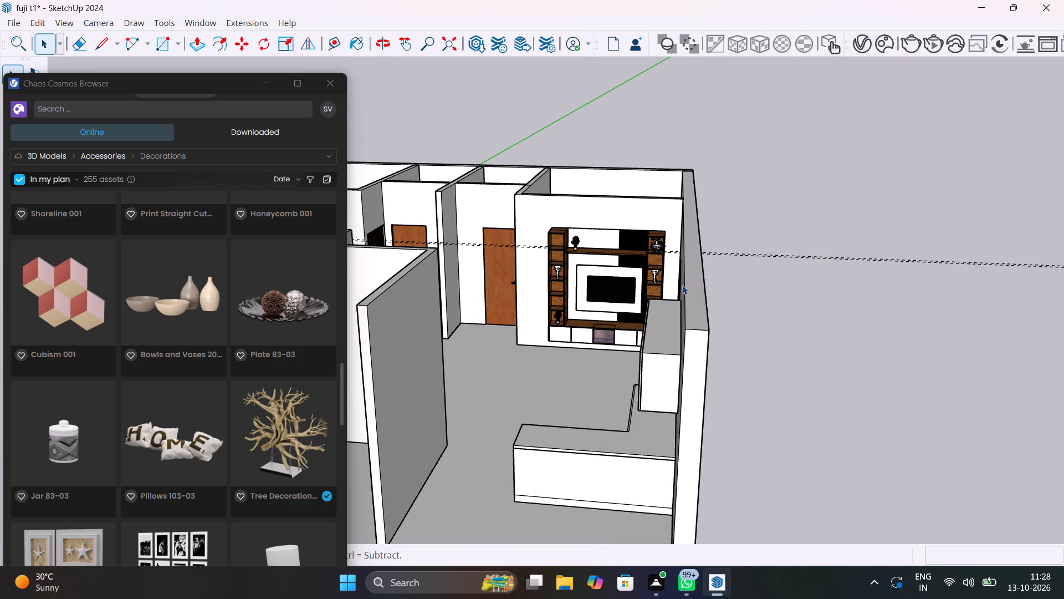
Move the tree decoration in the right-hand tower's top compartment about 7/8" along the red axis, toward the TV side.
{"action": "scroll", "coordinate": [677, 269], "scroll_direction": "up", "scroll_amount": 19}
{"action": "left_click", "coordinate": [693, 191]}
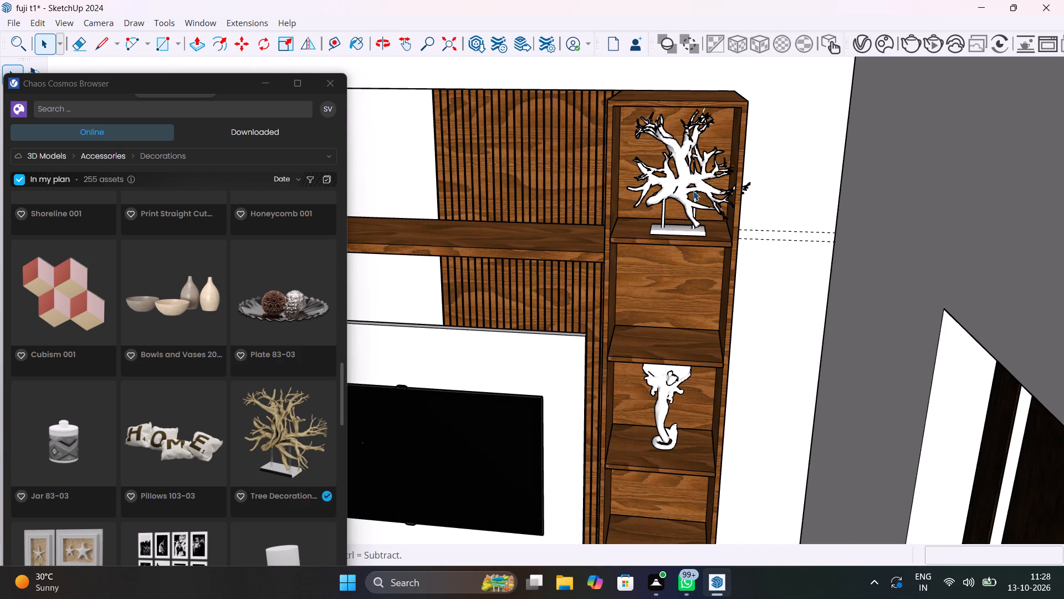
{"action": "key", "text": "m"}
{"action": "left_click", "coordinate": [658, 227]}
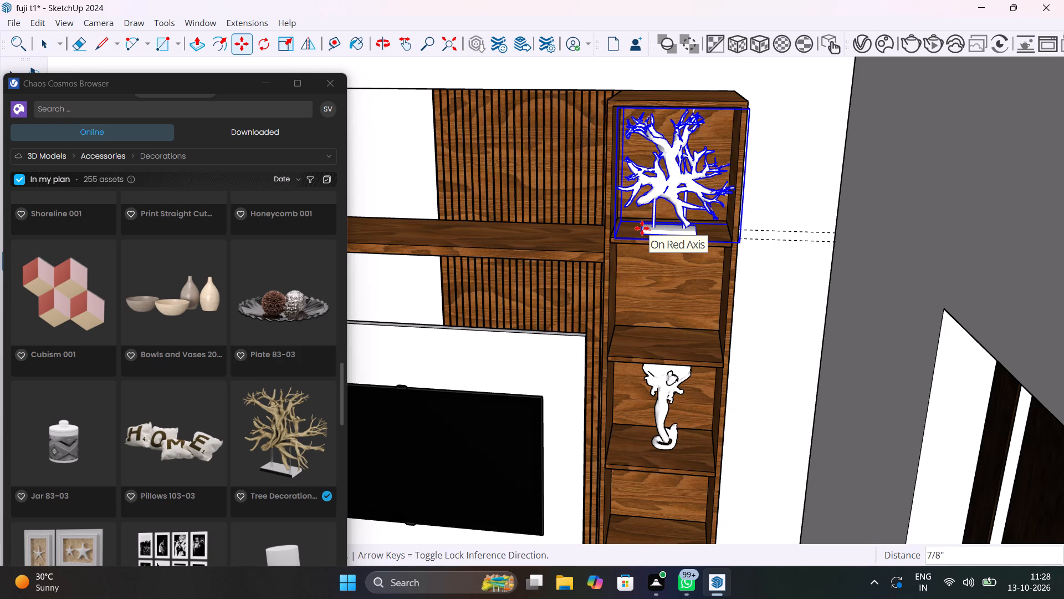
{"action": "left_click", "coordinate": [642, 228]}
Scale the tree decoration in the top compartment down uniformly to about 0.85.
{"action": "key", "text": "s"}
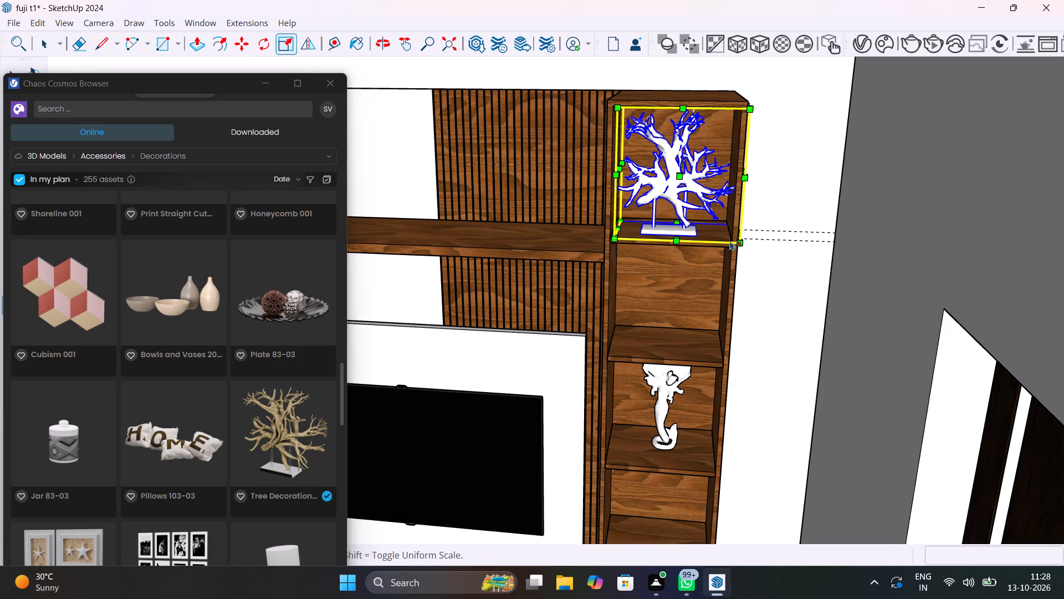
{"action": "left_click", "coordinate": [739, 242]}
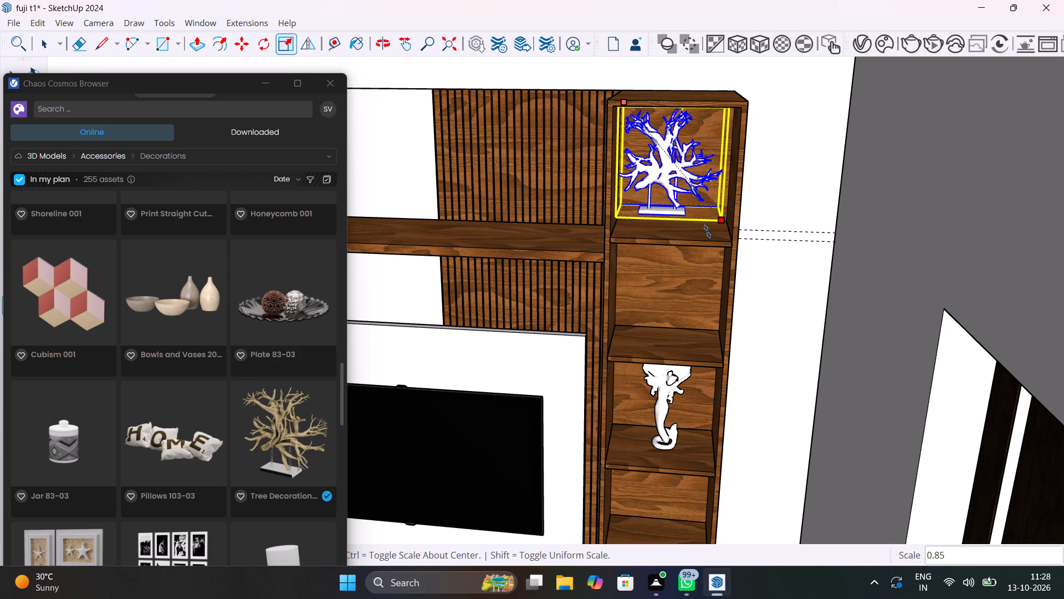
{"action": "left_click", "coordinate": [707, 231]}
Move the tree decoration about 8" so that its base rests on the top compartment's shelf board.
{"action": "key", "text": "m"}
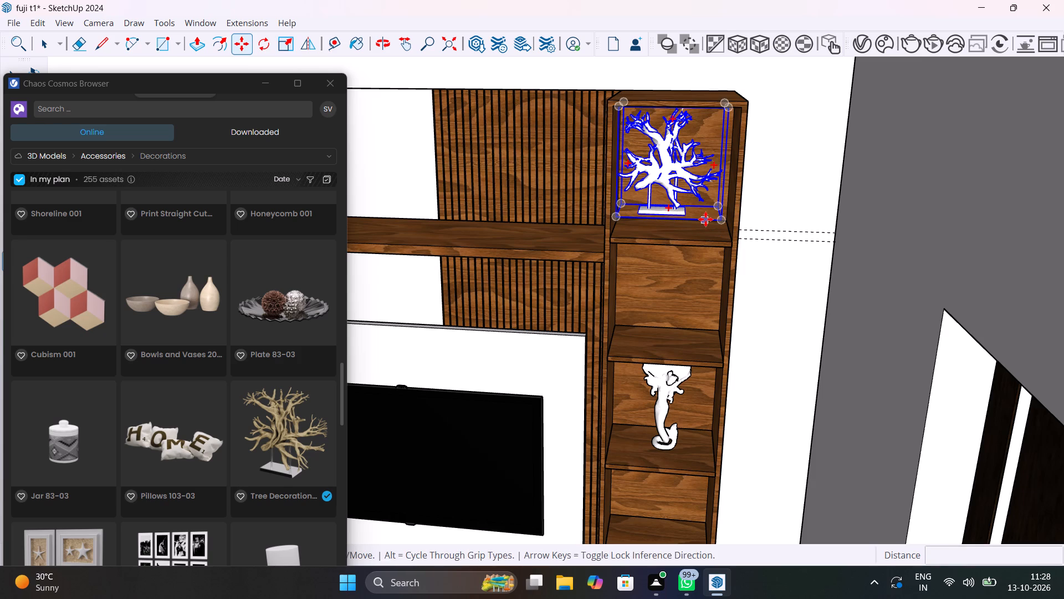
{"action": "left_click", "coordinate": [705, 219]}
{"action": "scroll", "coordinate": [717, 232], "scroll_direction": "up", "scroll_amount": 13}
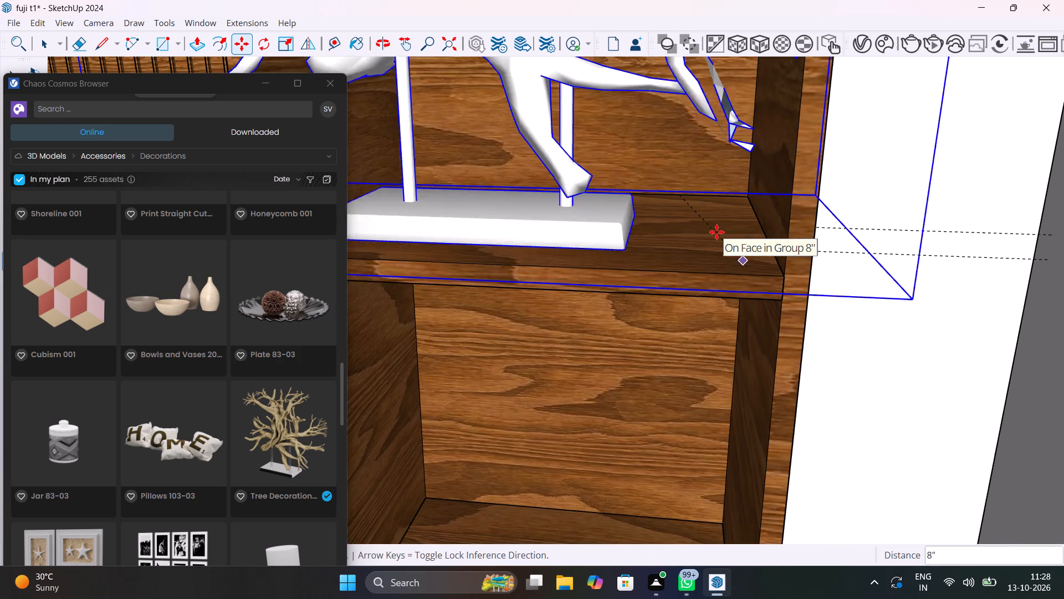
{"action": "left_click", "coordinate": [749, 266]}
{"action": "key", "text": "space"}
Scale the tree decoration along the red axis to about 0.83 so it fits within the compartment's width, and deselect it.
{"action": "scroll", "coordinate": [727, 267], "scroll_direction": "down", "scroll_amount": 16}
{"action": "scroll", "coordinate": [727, 266], "scroll_direction": "down", "scroll_amount": 6}
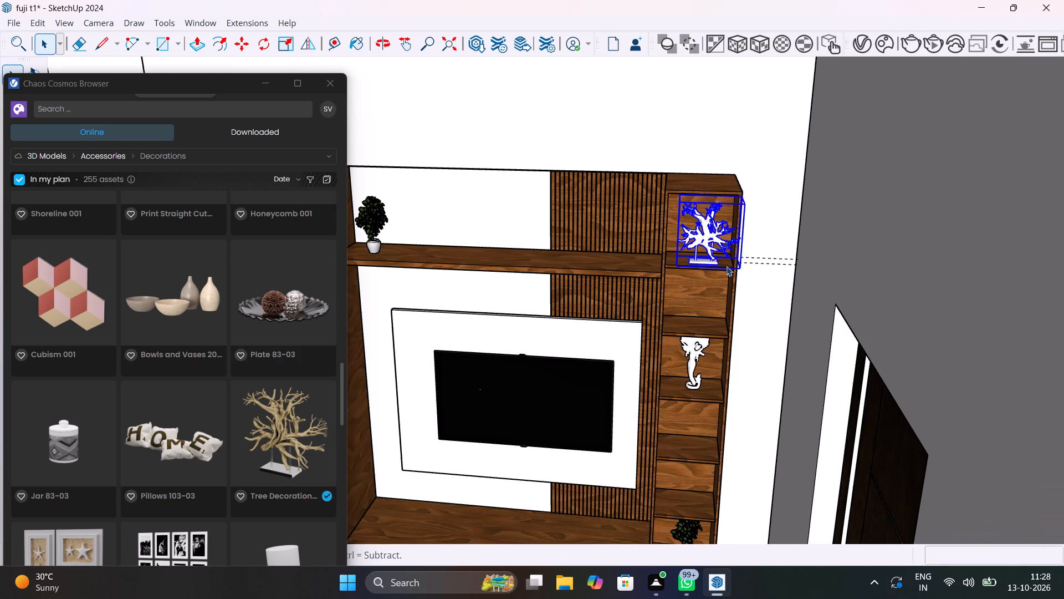
{"action": "scroll", "coordinate": [728, 260], "scroll_direction": "up", "scroll_amount": 11}
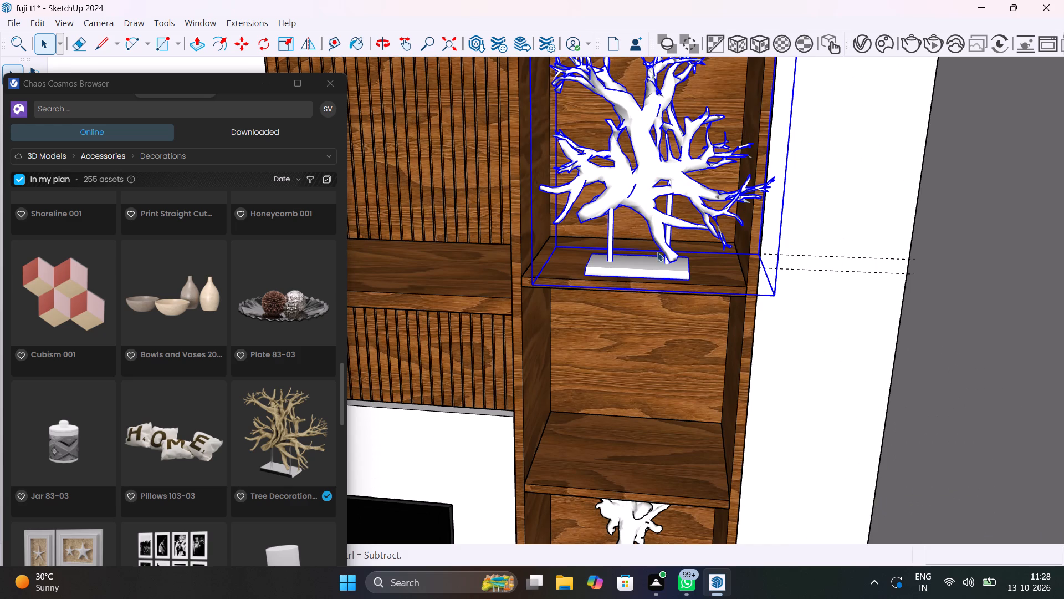
{"action": "key", "text": "s"}
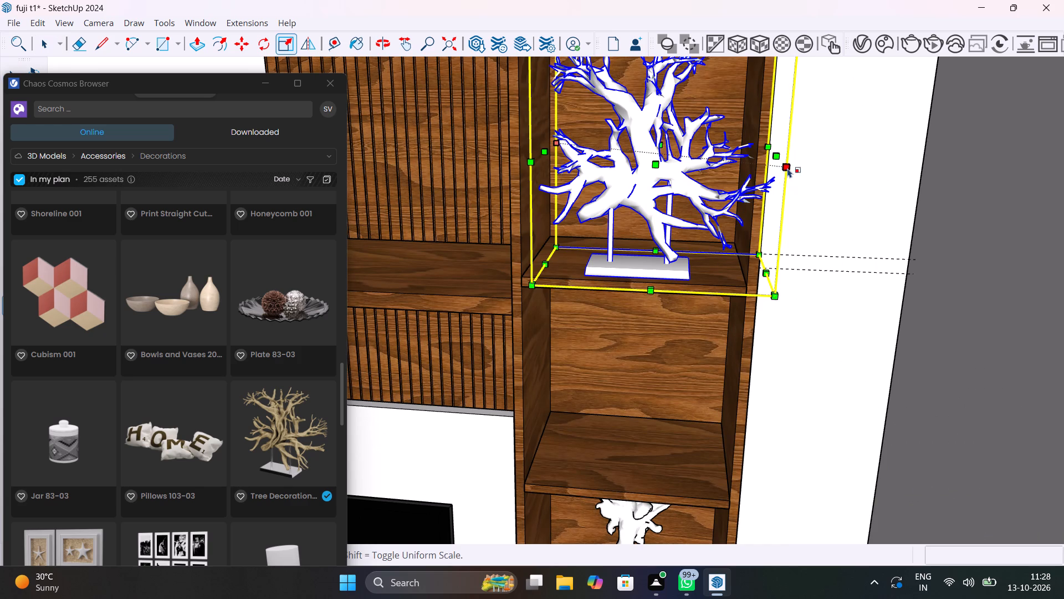
{"action": "left_click", "coordinate": [777, 159]}
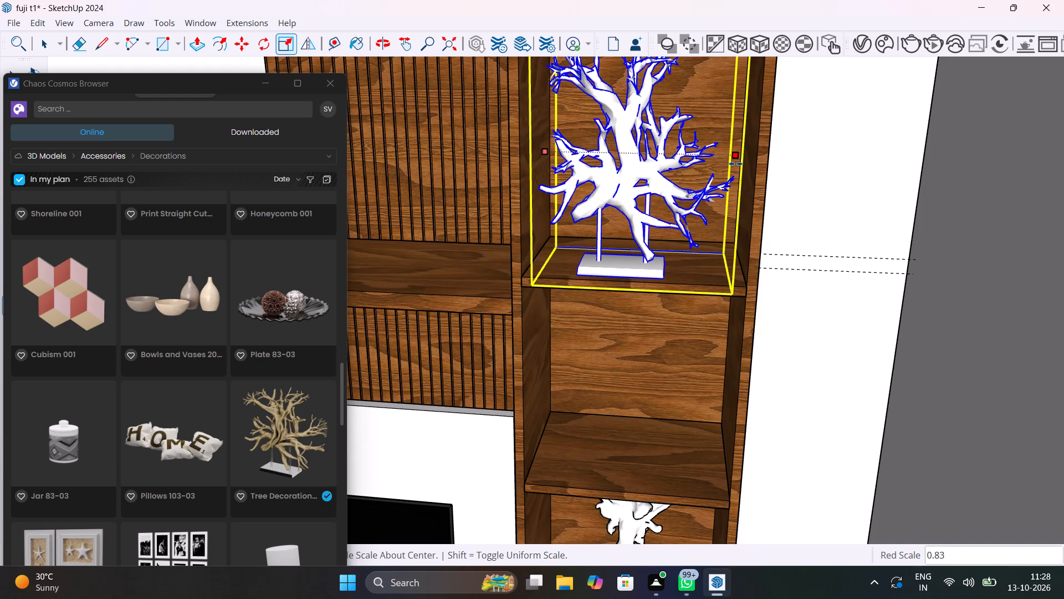
{"action": "left_click", "coordinate": [735, 164]}
{"action": "key", "text": "space"}
{"action": "scroll", "coordinate": [690, 276], "scroll_direction": "down", "scroll_amount": 15}
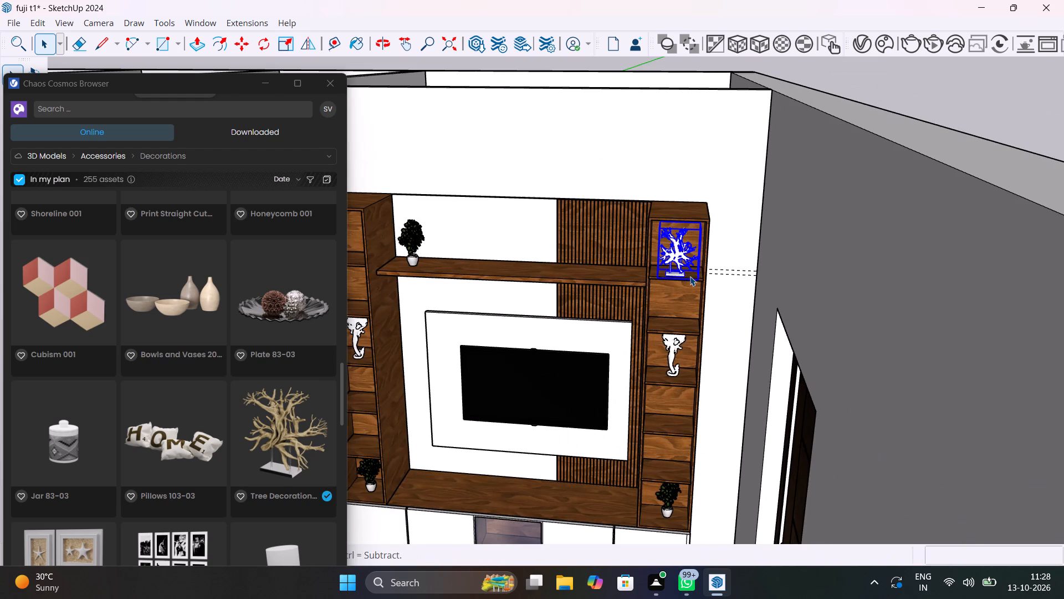
{"action": "left_click", "coordinate": [888, 80]}
Find the bear and rabbit decorative figures among the decorations and place them once in the left-hand tower, directly below the elephant-like figurine's compartment.
{"action": "scroll", "coordinate": [264, 337], "scroll_direction": "down", "scroll_amount": 4}
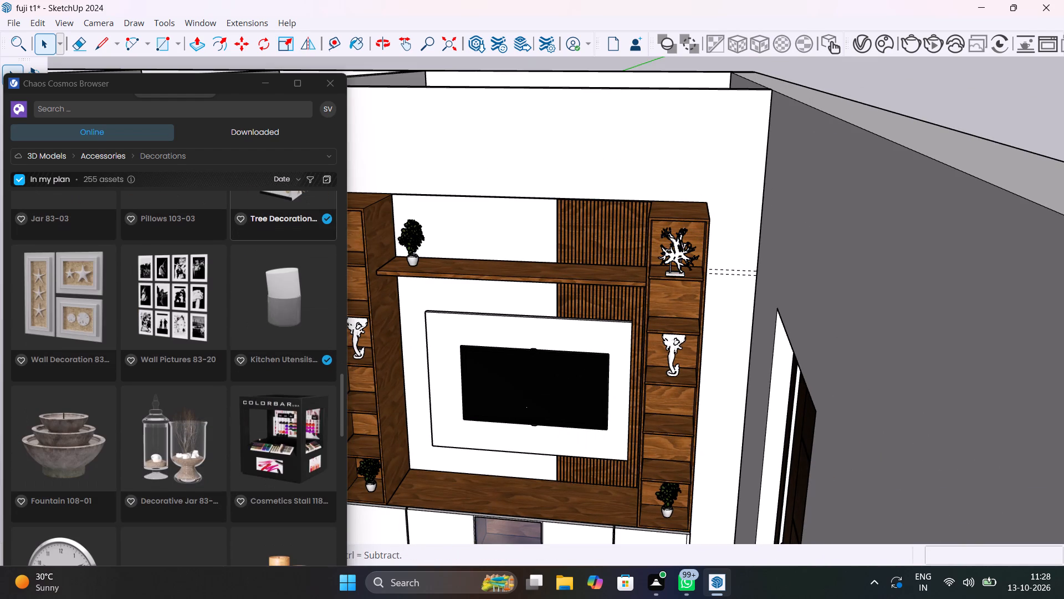
{"action": "scroll", "coordinate": [265, 339], "scroll_direction": "down", "scroll_amount": 3}
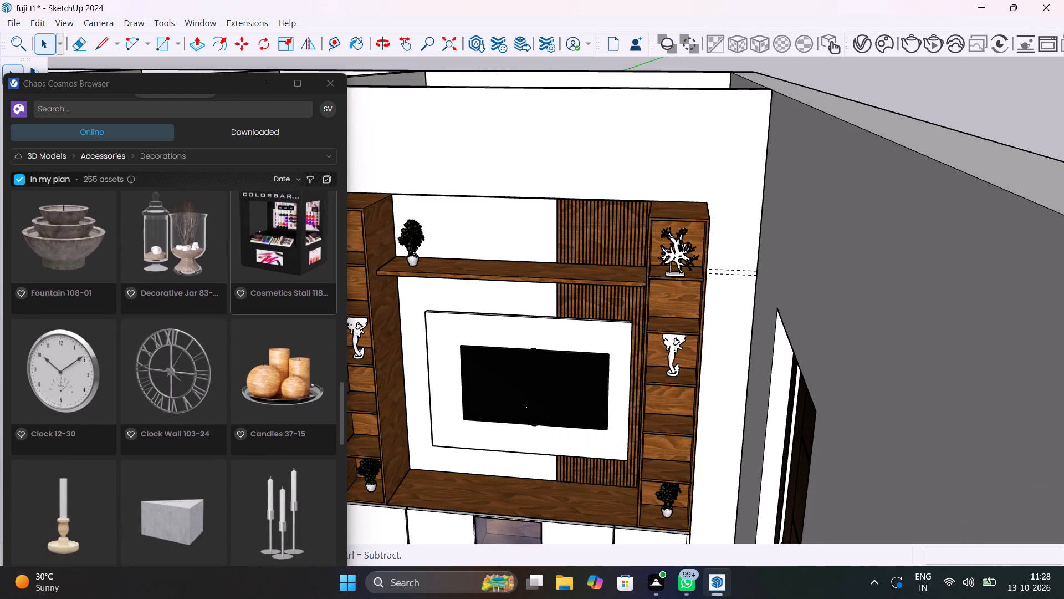
{"action": "scroll", "coordinate": [265, 339], "scroll_direction": "down", "scroll_amount": 7}
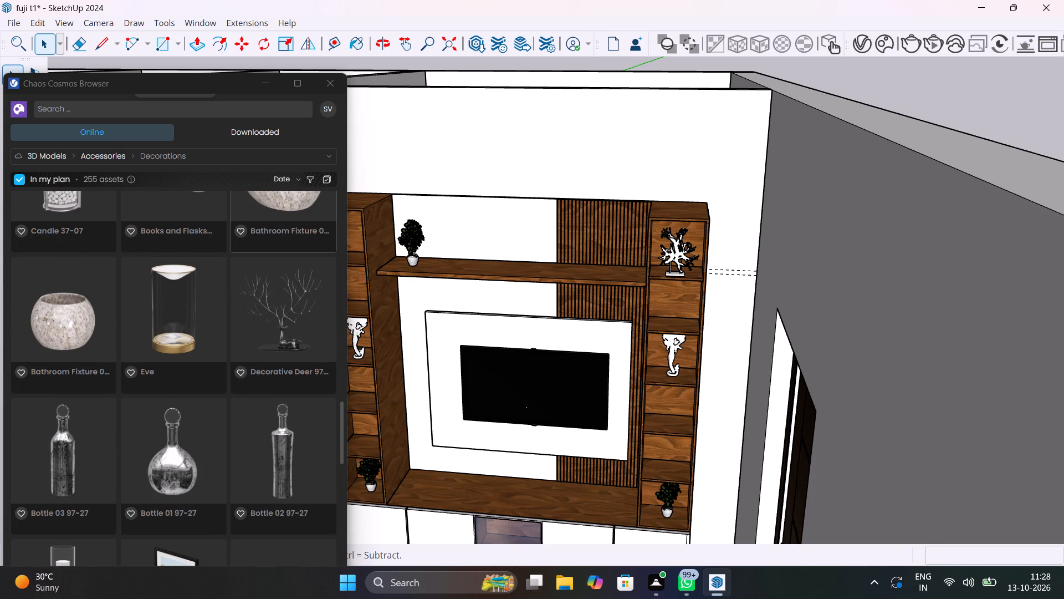
{"action": "scroll", "coordinate": [265, 339], "scroll_direction": "down", "scroll_amount": 4}
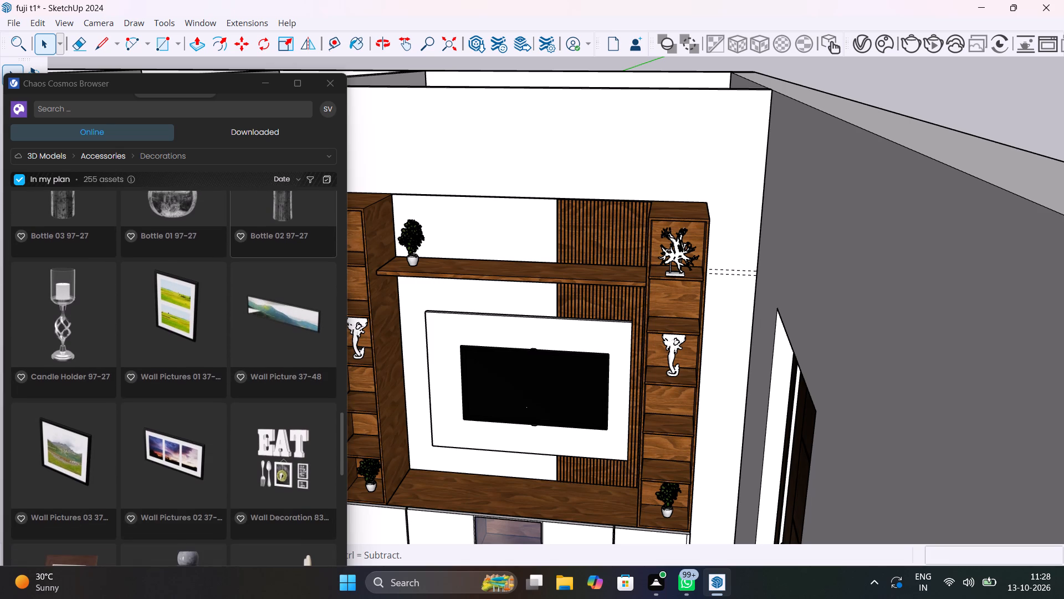
{"action": "scroll", "coordinate": [265, 339], "scroll_direction": "down", "scroll_amount": 4}
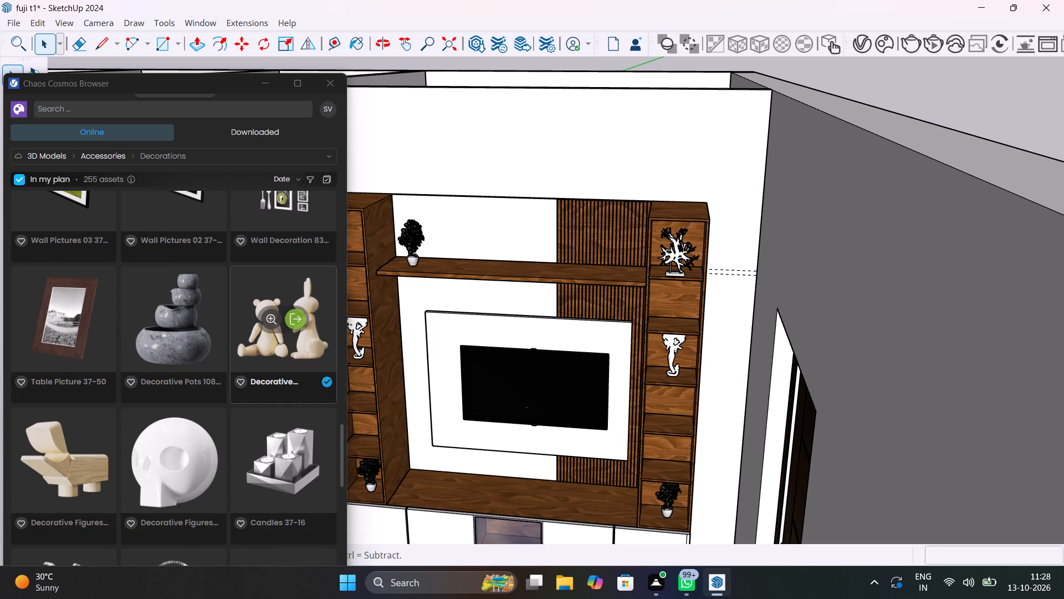
{"action": "left_click", "coordinate": [293, 323]}
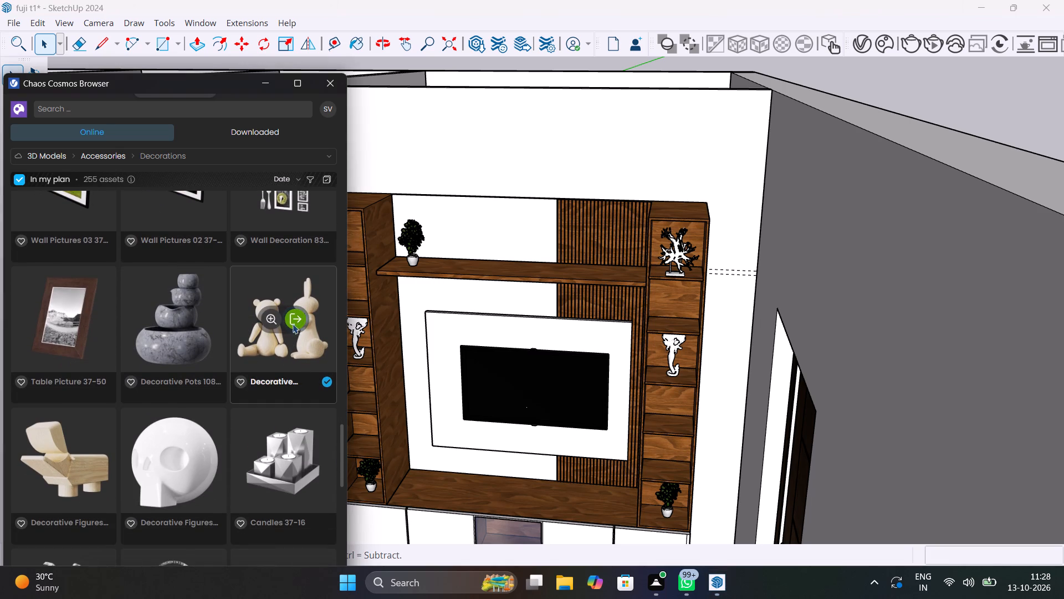
{"action": "scroll", "coordinate": [349, 406], "scroll_direction": "up", "scroll_amount": 11}
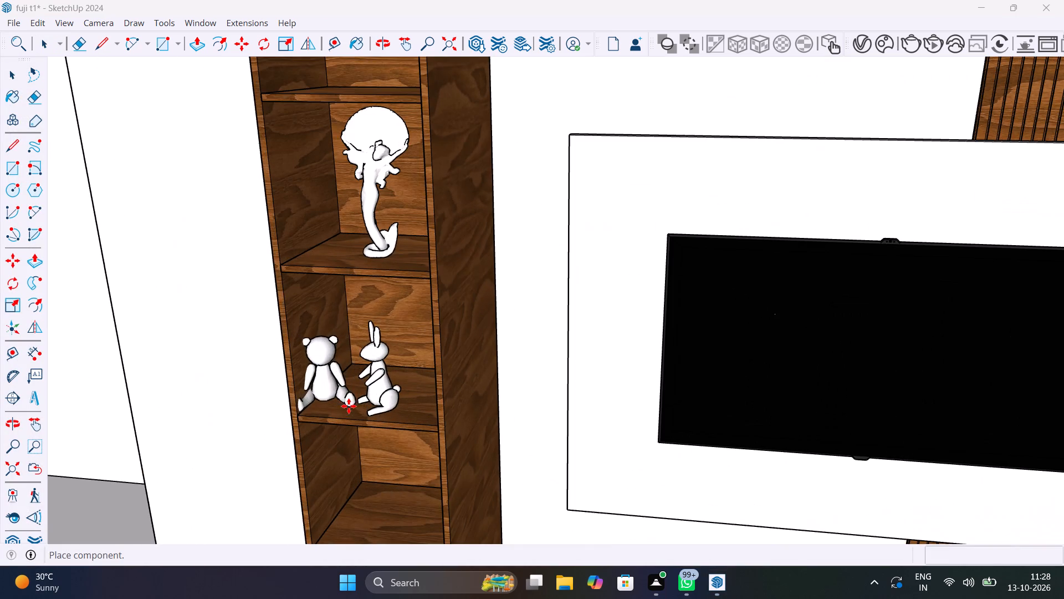
{"action": "left_click", "coordinate": [372, 400]}
{"action": "scroll", "coordinate": [375, 399], "scroll_direction": "down", "scroll_amount": 5}
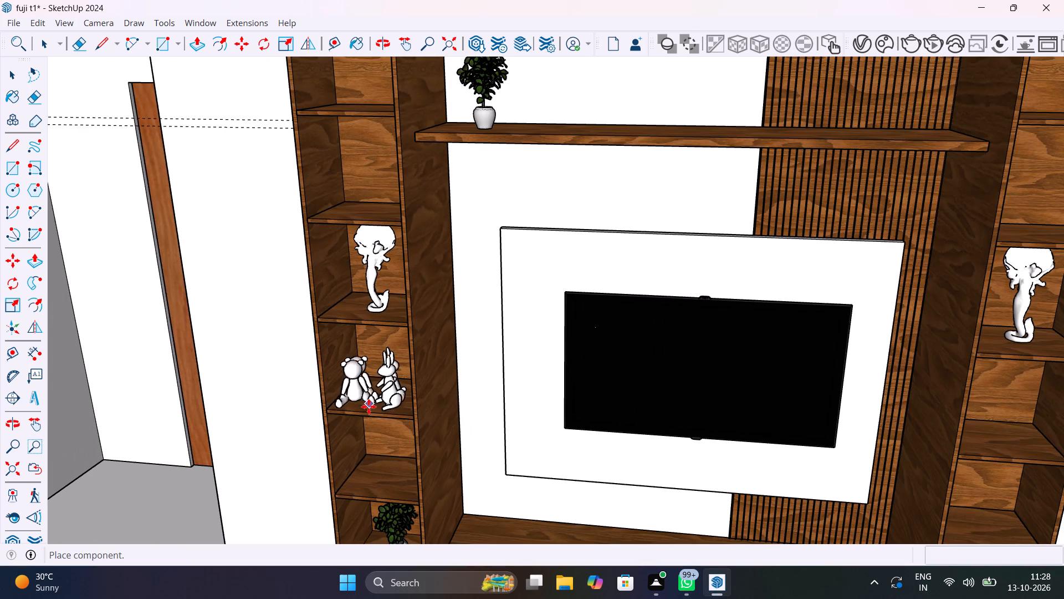
{"action": "key", "text": "space"}
Download Birds Figure 37-23, import it and place it in the right-hand tower on the shelf directly above the potted plant.
{"action": "scroll", "coordinate": [305, 428], "scroll_direction": "down", "scroll_amount": 2}
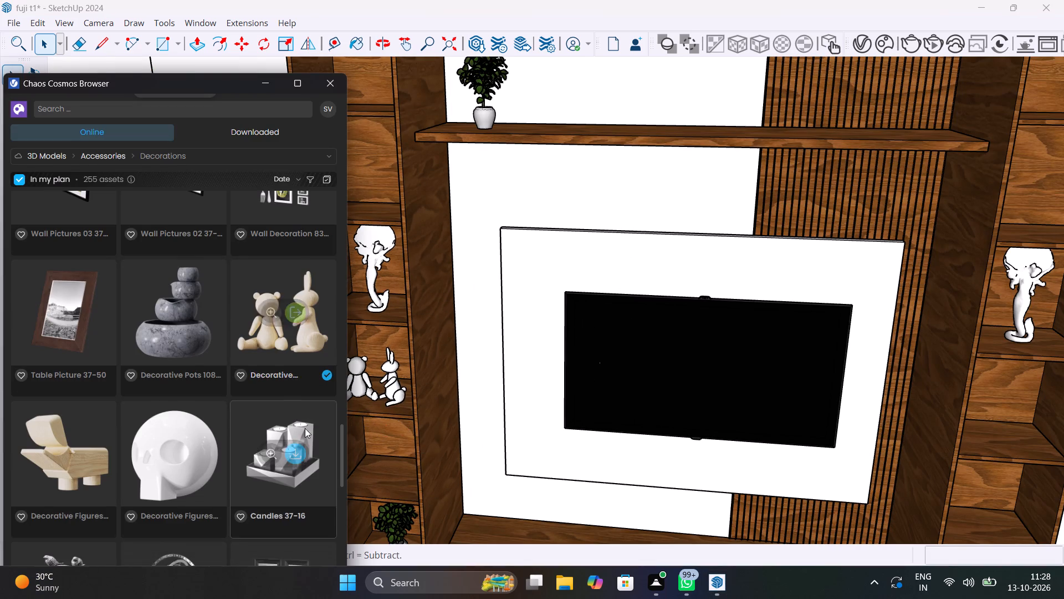
{"action": "scroll", "coordinate": [305, 428], "scroll_direction": "down", "scroll_amount": 2}
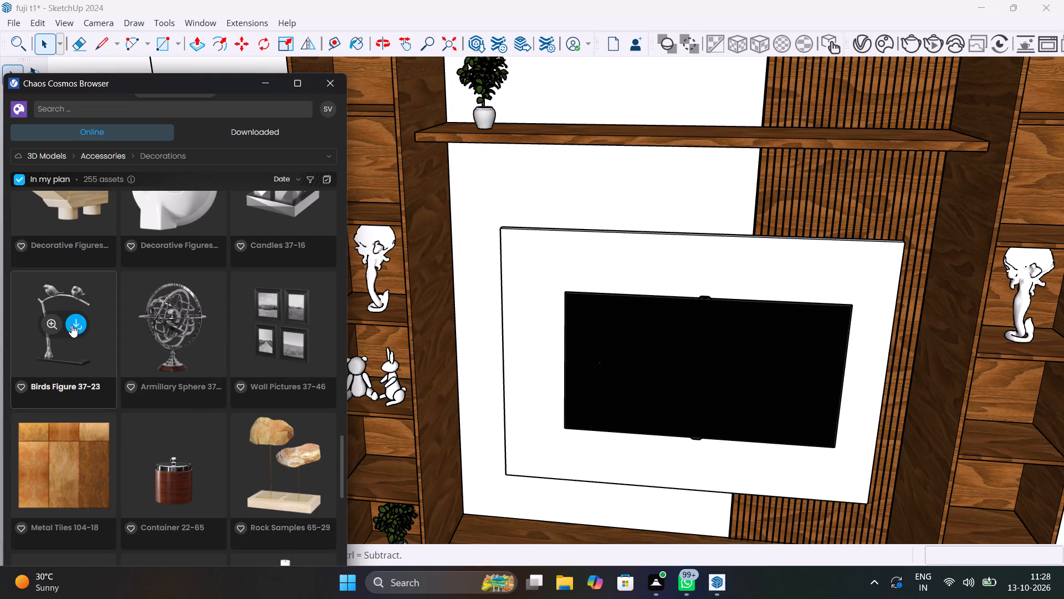
{"action": "left_click", "coordinate": [76, 323]}
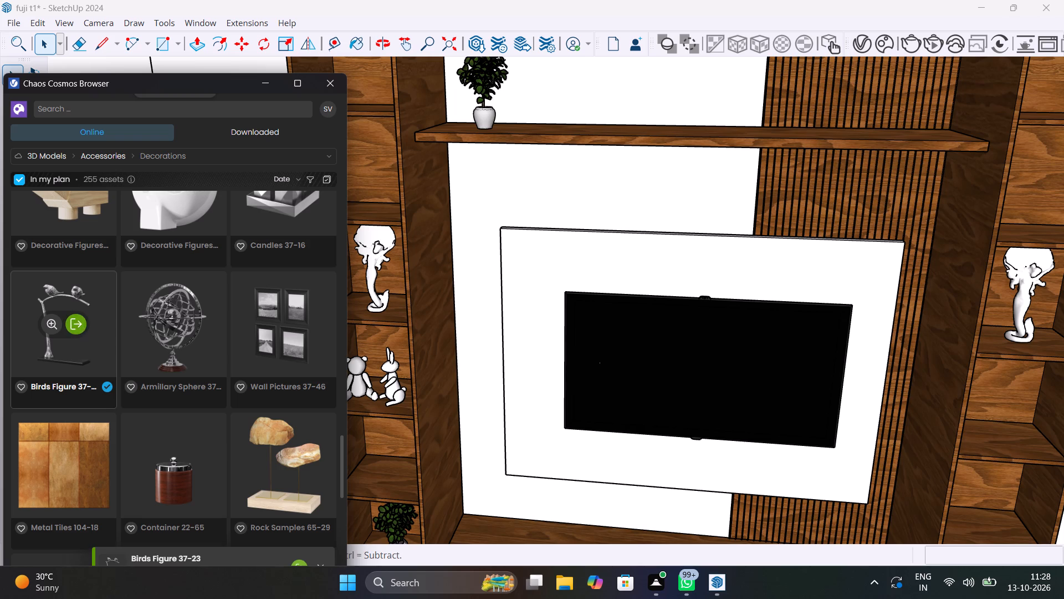
{"action": "left_click", "coordinate": [81, 328]}
{"action": "scroll", "coordinate": [291, 321], "scroll_direction": "down", "scroll_amount": 7}
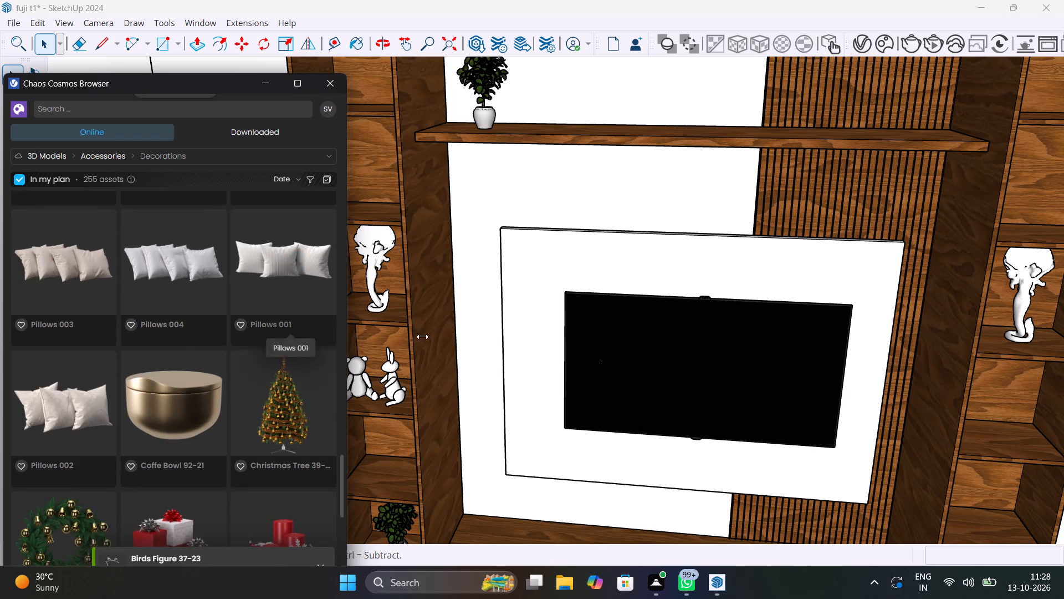
{"action": "scroll", "coordinate": [398, 281], "scroll_direction": "down", "scroll_amount": 2}
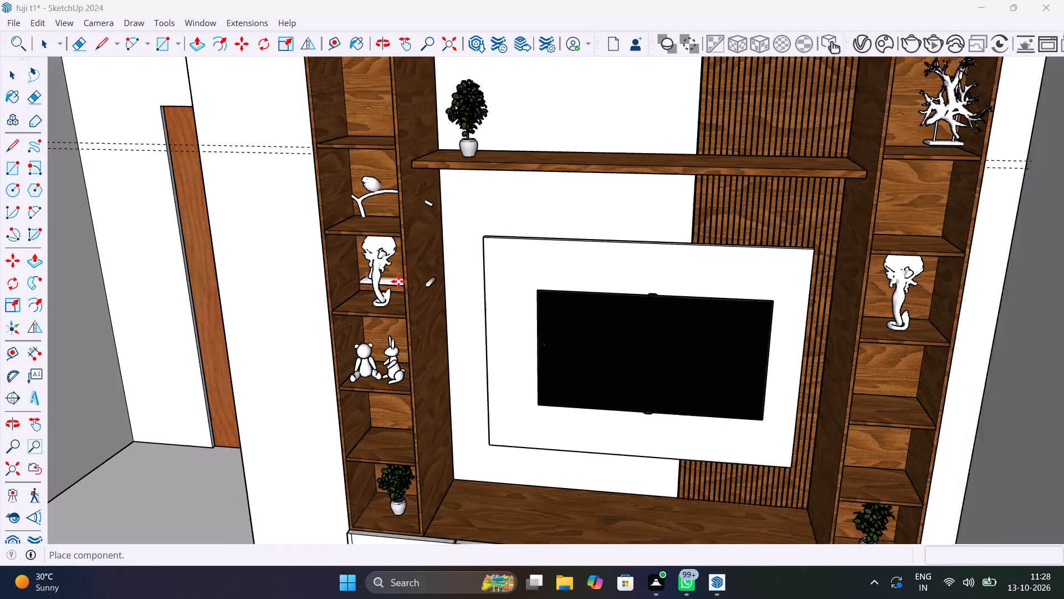
{"action": "scroll", "coordinate": [398, 281], "scroll_direction": "down", "scroll_amount": 10}
{"action": "middle_click_drag", "start_coordinate": [529, 339], "coordinate": [650, 362]}
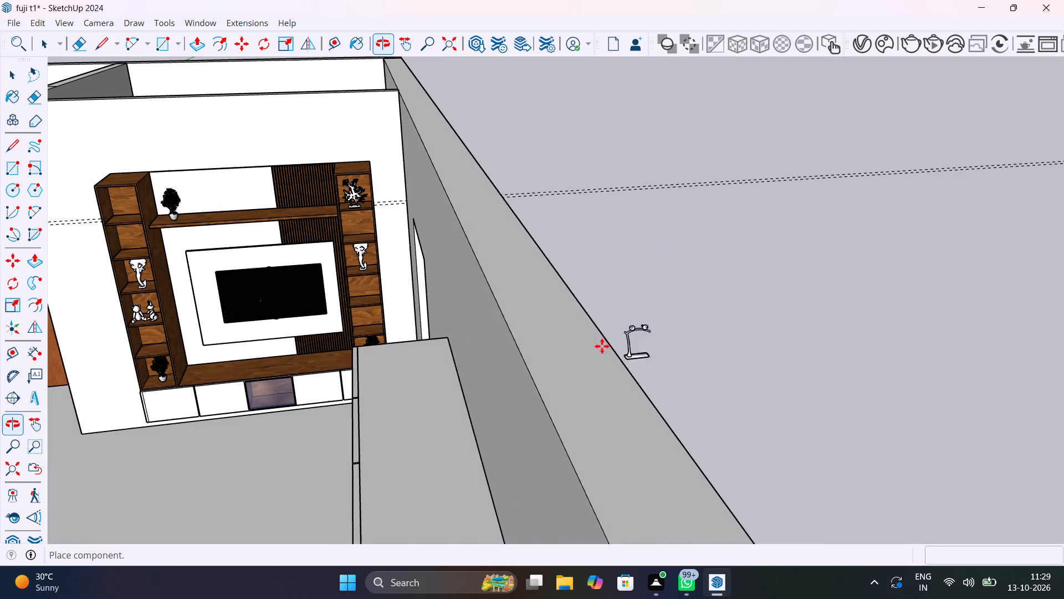
{"action": "scroll", "coordinate": [351, 303], "scroll_direction": "up", "scroll_amount": 18}
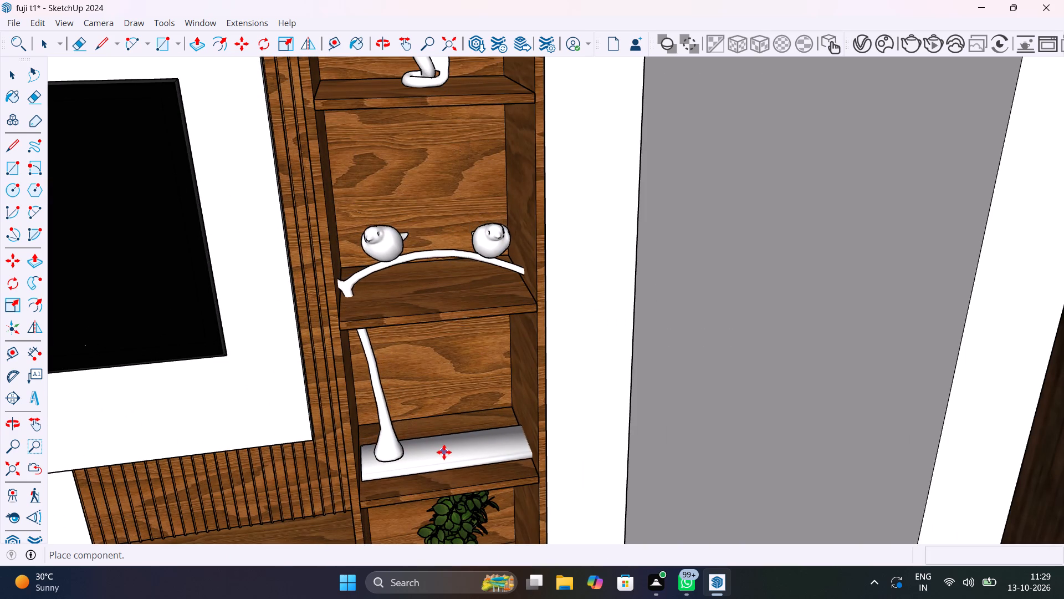
{"action": "middle_click_drag", "start_coordinate": [443, 451], "coordinate": [434, 302], "text": "shift"}
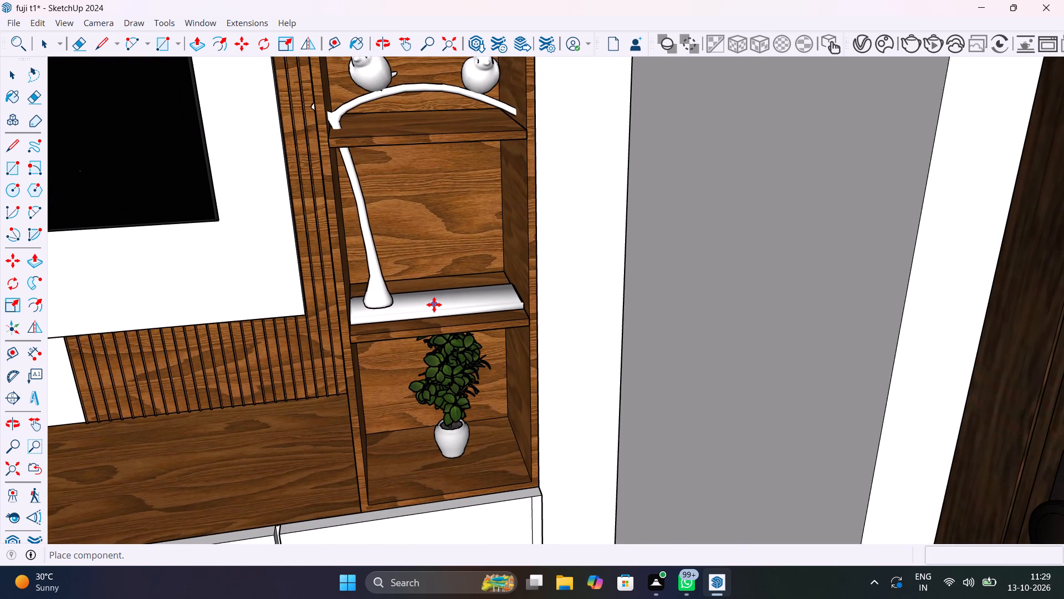
{"action": "left_click", "coordinate": [434, 304]}
Scale the birds figure down uniformly so it fits inside its compartment above the potted plant in the right-hand tower.
{"action": "key", "text": "s"}
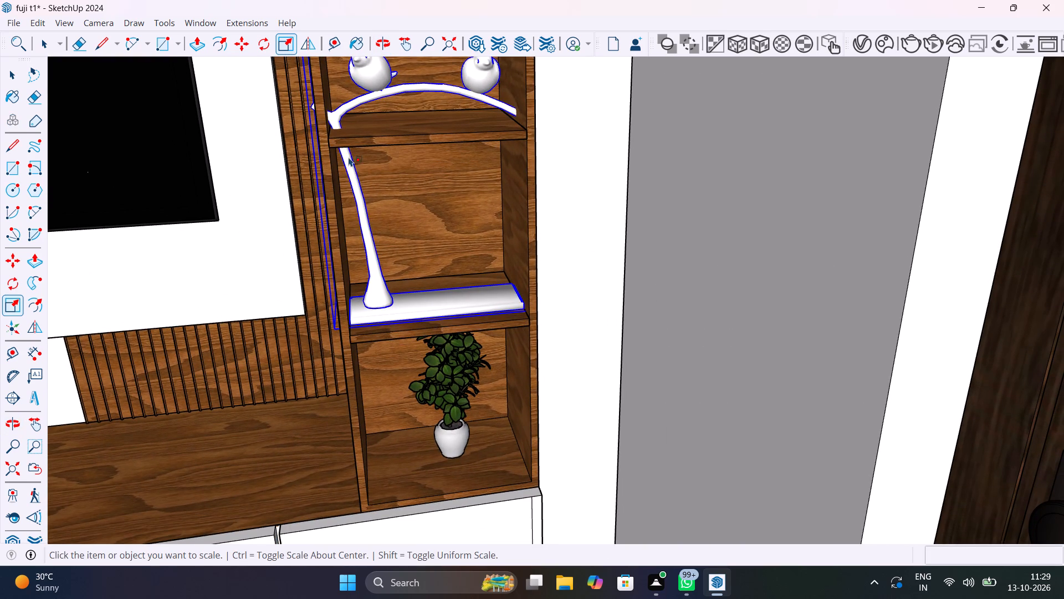
{"action": "scroll", "coordinate": [346, 206], "scroll_direction": "down", "scroll_amount": 6}
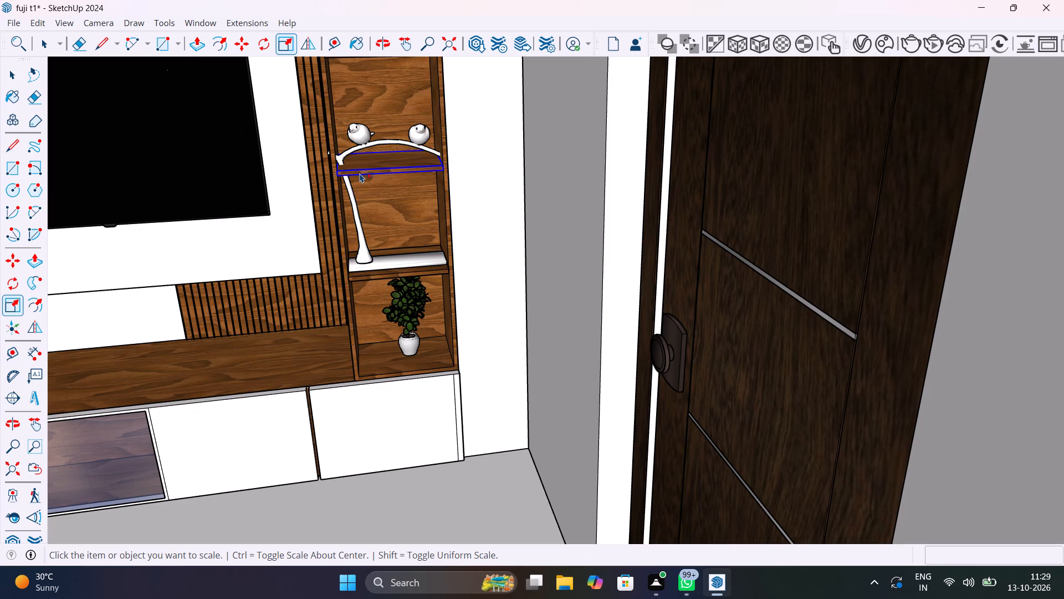
{"action": "scroll", "coordinate": [415, 265], "scroll_direction": "up", "scroll_amount": 10}
{"action": "key", "text": "space"}
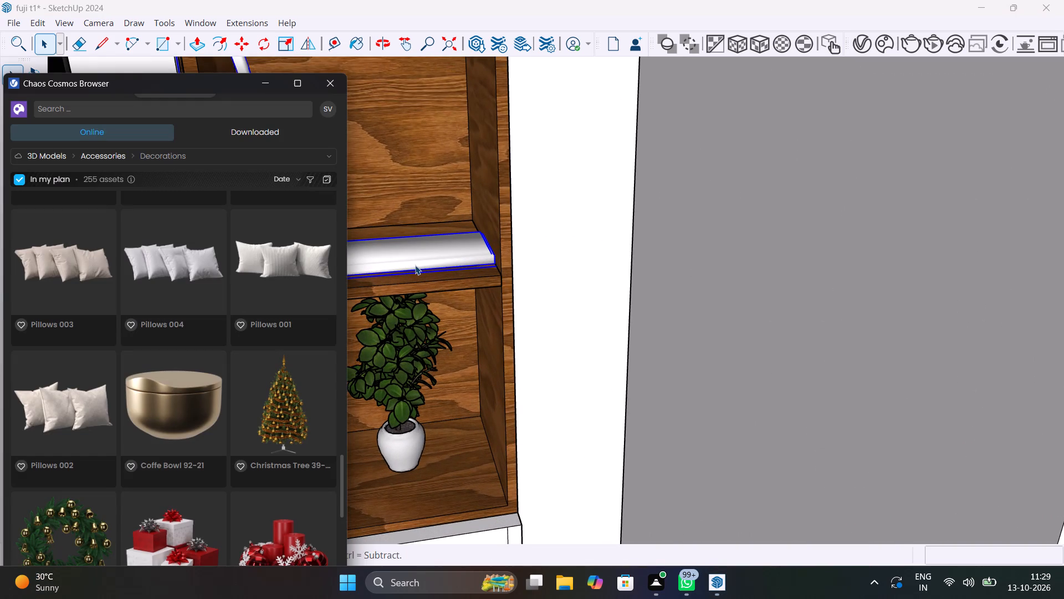
{"action": "left_click_drag", "start_coordinate": [216, 84], "coordinate": [686, 205]}
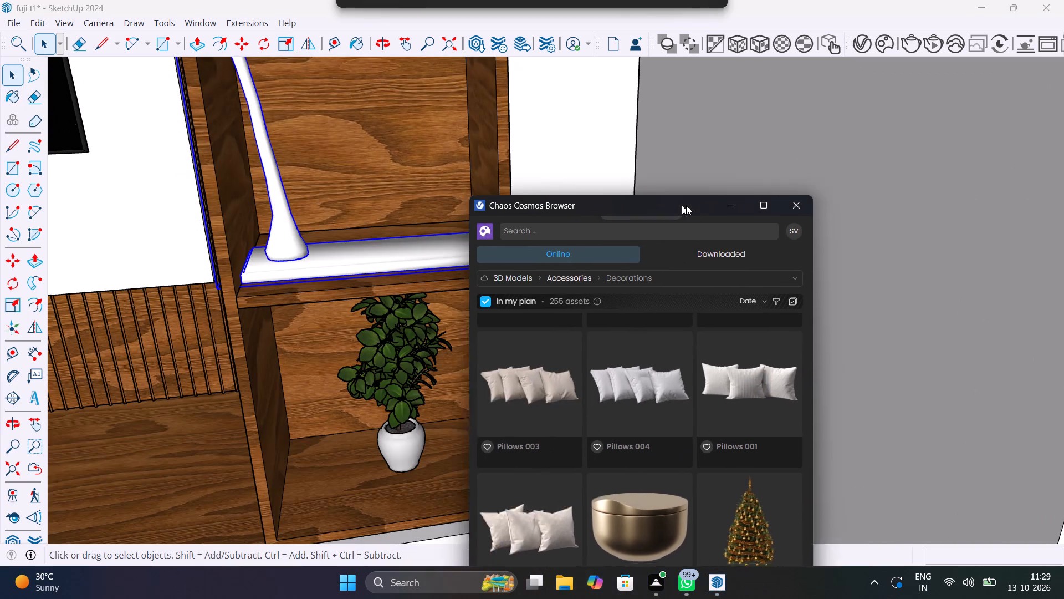
{"action": "left_click_drag", "start_coordinate": [686, 205], "coordinate": [888, 185]}
{"action": "key", "text": "s"}
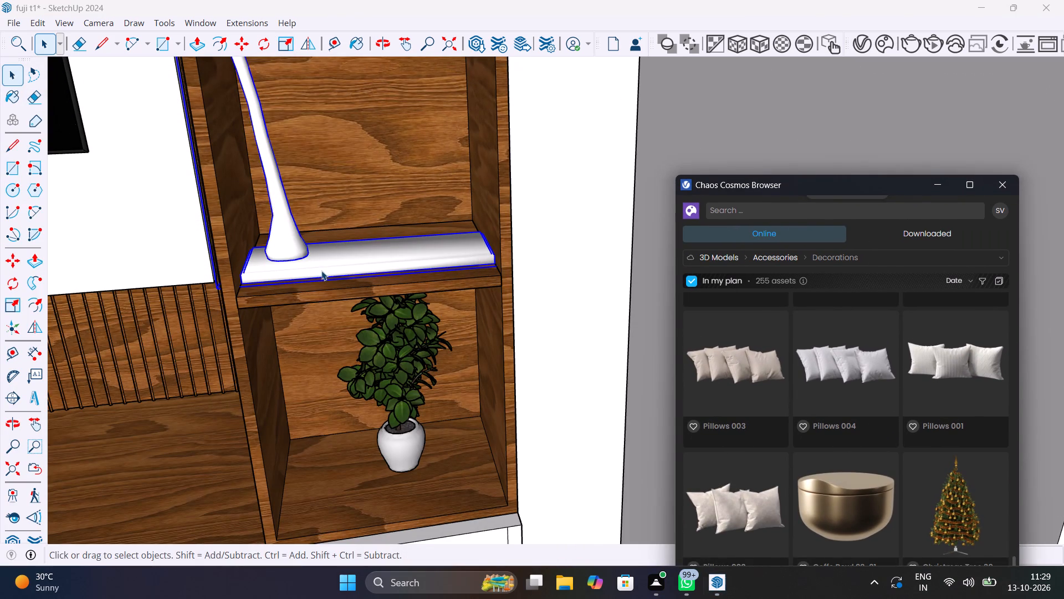
{"action": "left_click", "coordinate": [321, 271]}
{"action": "key", "text": "s"}
{"action": "scroll", "coordinate": [434, 267], "scroll_direction": "down", "scroll_amount": 14}
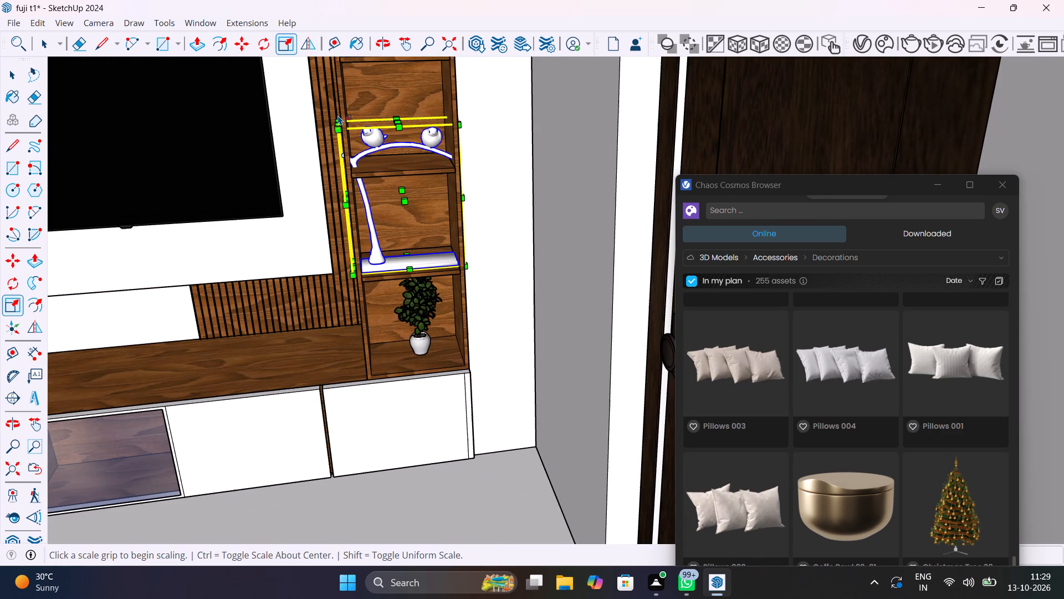
{"action": "scroll", "coordinate": [338, 115], "scroll_direction": "up", "scroll_amount": 11}
{"action": "left_click", "coordinate": [341, 140]}
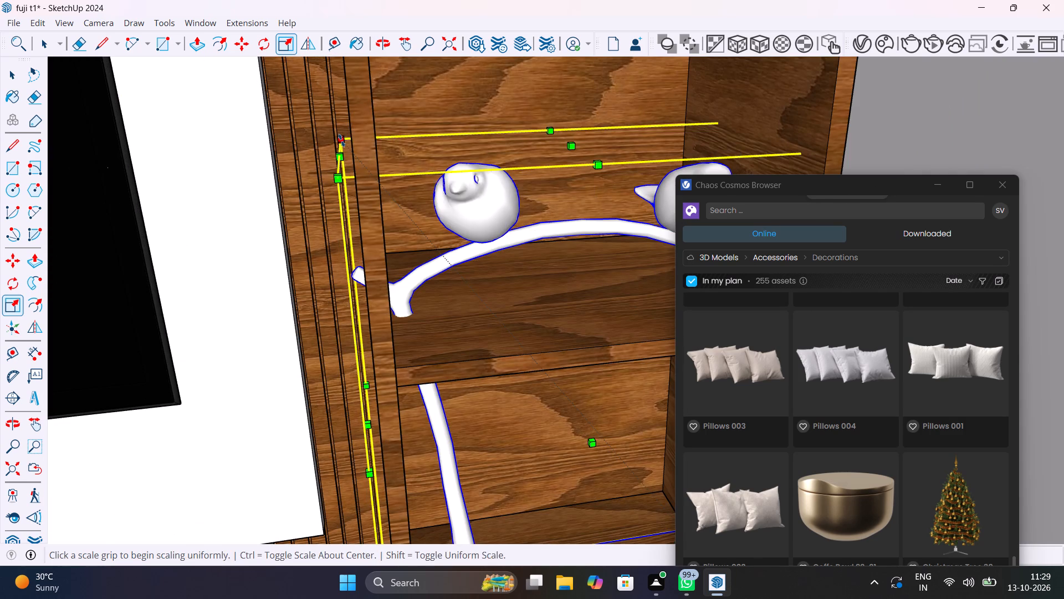
{"action": "scroll", "coordinate": [377, 270], "scroll_direction": "down", "scroll_amount": 15}
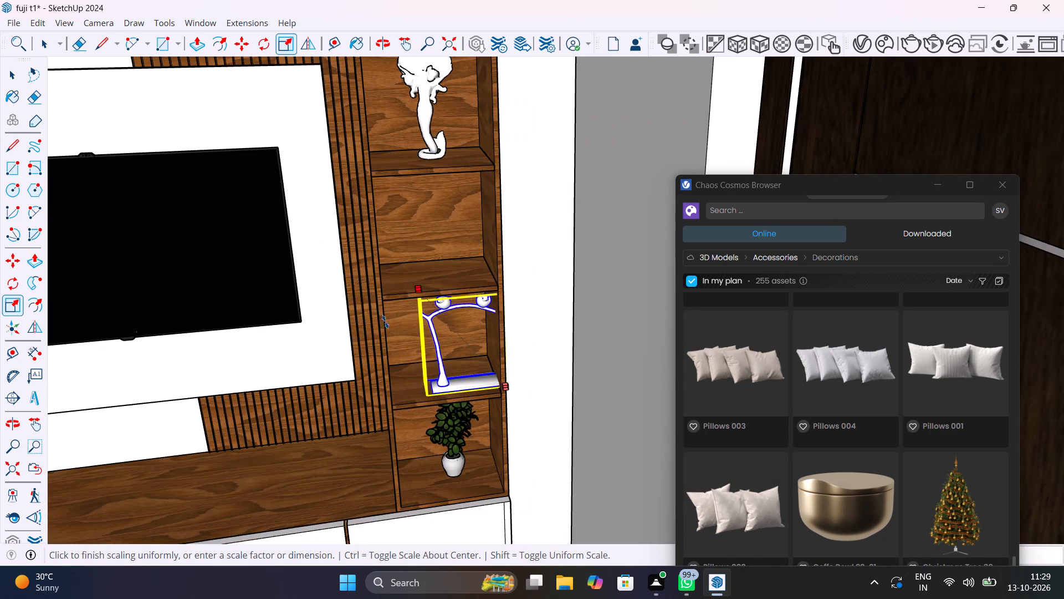
{"action": "left_click", "coordinate": [415, 342]}
Move the birds figure sideways along its shelf so it stands nearer the middle of the compartment.
{"action": "scroll", "coordinate": [451, 383], "scroll_direction": "up", "scroll_amount": 13}
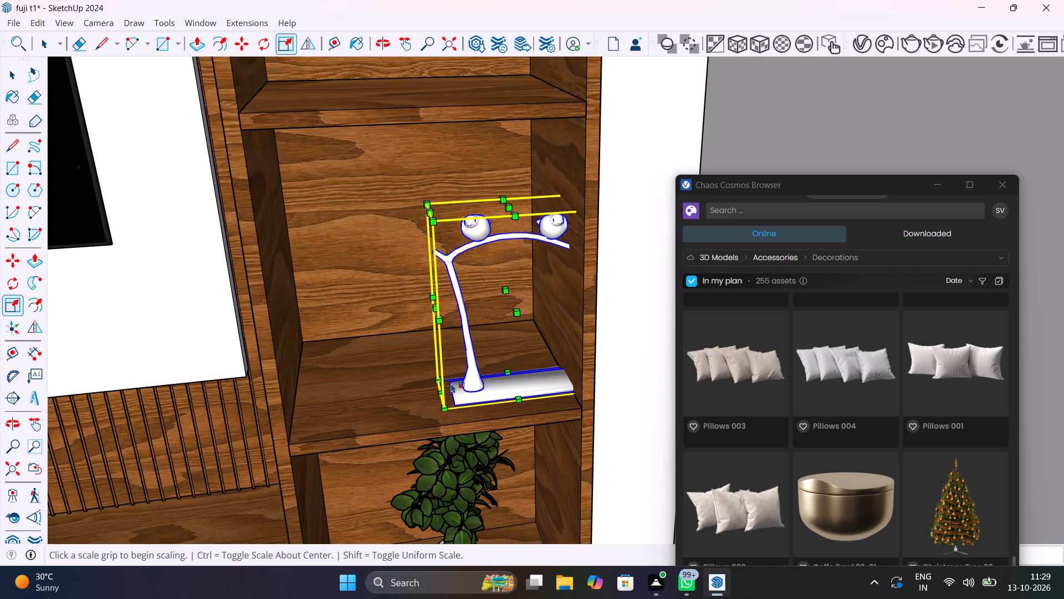
{"action": "key", "text": "m"}
{"action": "left_click", "coordinate": [443, 413]}
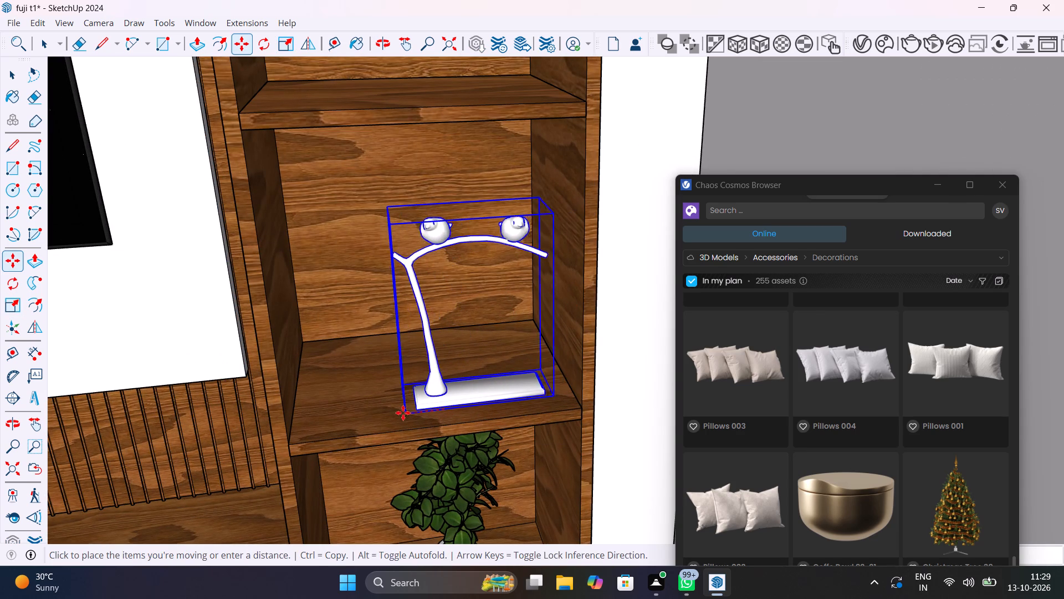
{"action": "left_click", "coordinate": [370, 413]}
{"action": "key", "text": "space"}
Find Armillary Sphere 37-31 among the decorations, download it and import it into the model.
{"action": "scroll", "coordinate": [409, 406], "scroll_direction": "down", "scroll_amount": 6}
{"action": "scroll", "coordinate": [779, 406], "scroll_direction": "down", "scroll_amount": 5}
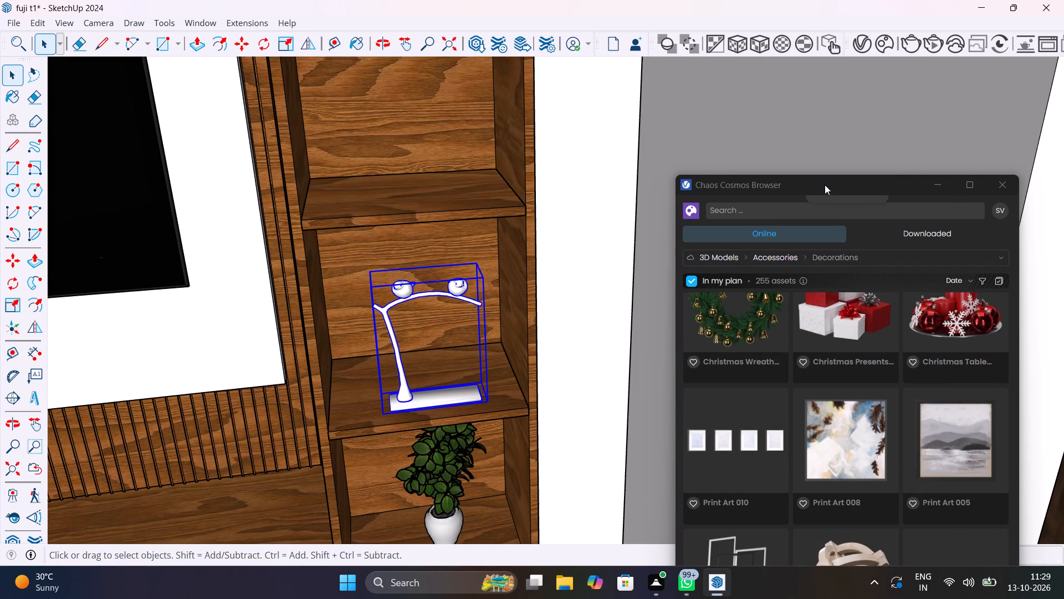
{"action": "left_click_drag", "start_coordinate": [825, 185], "coordinate": [806, 51]}
{"action": "scroll", "coordinate": [833, 308], "scroll_direction": "down", "scroll_amount": 5}
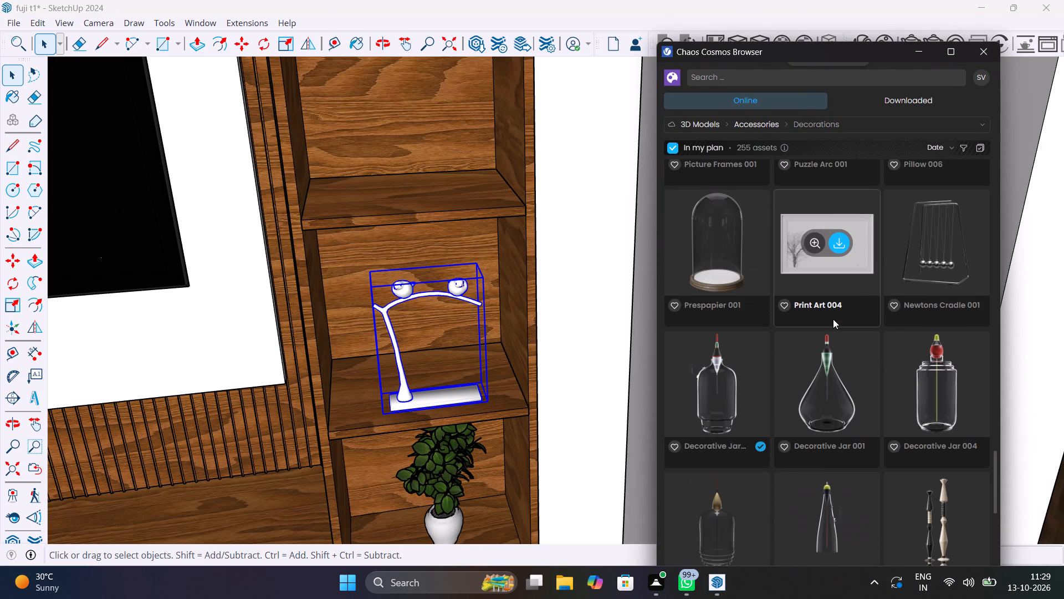
{"action": "scroll", "coordinate": [833, 319], "scroll_direction": "down", "scroll_amount": 4}
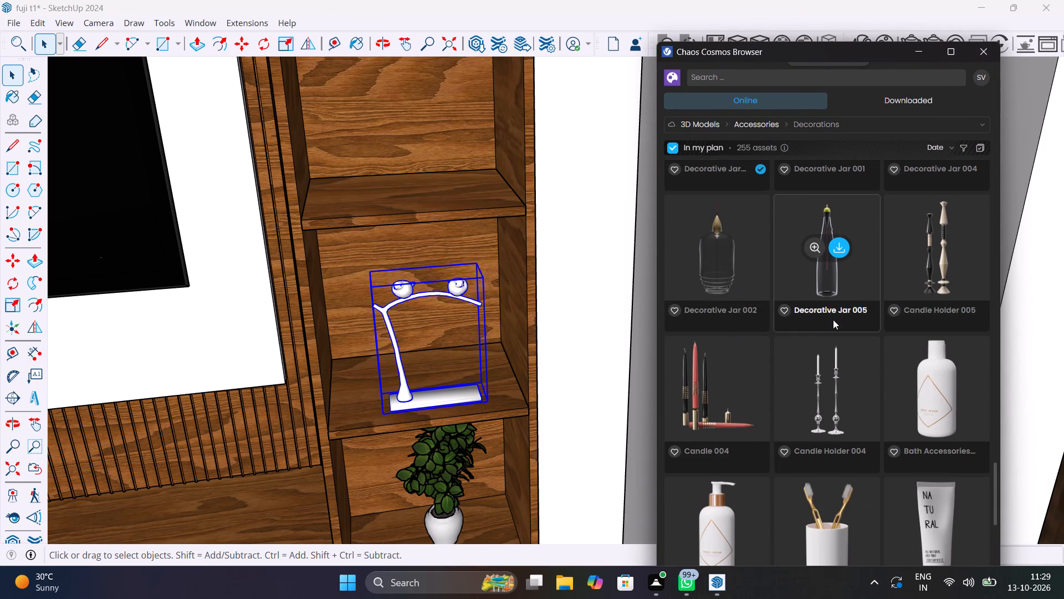
{"action": "scroll", "coordinate": [833, 319], "scroll_direction": "down", "scroll_amount": 8}
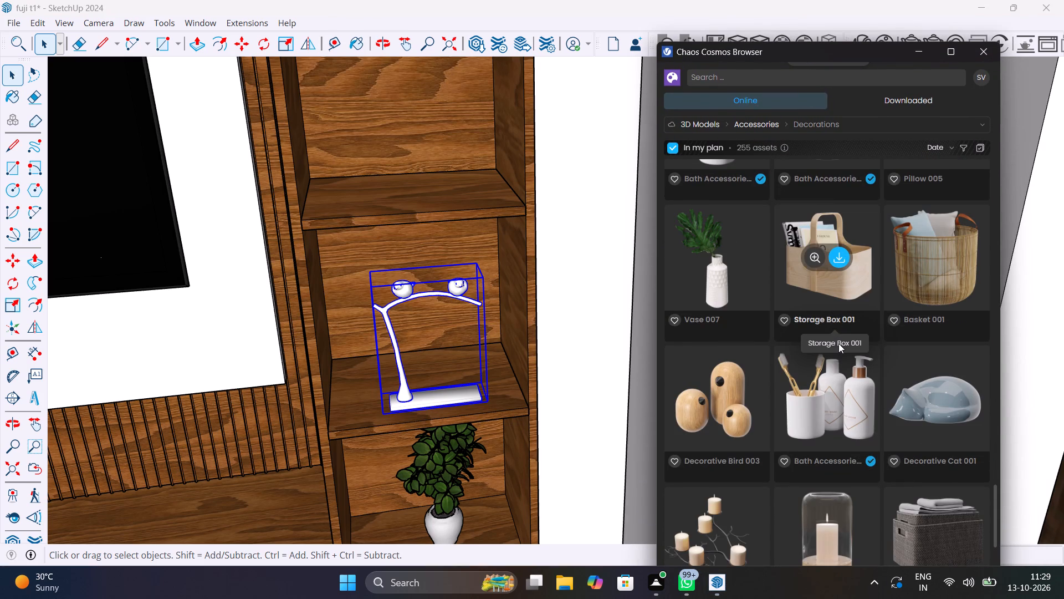
{"action": "scroll", "coordinate": [838, 343], "scroll_direction": "down", "scroll_amount": 15}
{"action": "scroll", "coordinate": [845, 374], "scroll_direction": "up", "scroll_amount": 1}
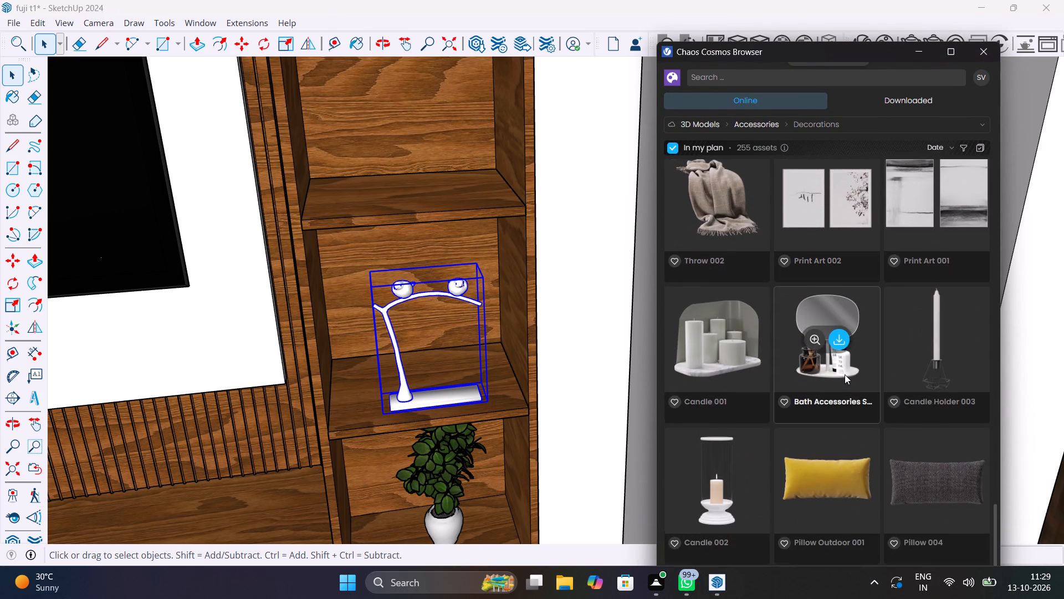
{"action": "scroll", "coordinate": [845, 374], "scroll_direction": "up", "scroll_amount": 1}
{"action": "scroll", "coordinate": [845, 374], "scroll_direction": "down", "scroll_amount": 10}
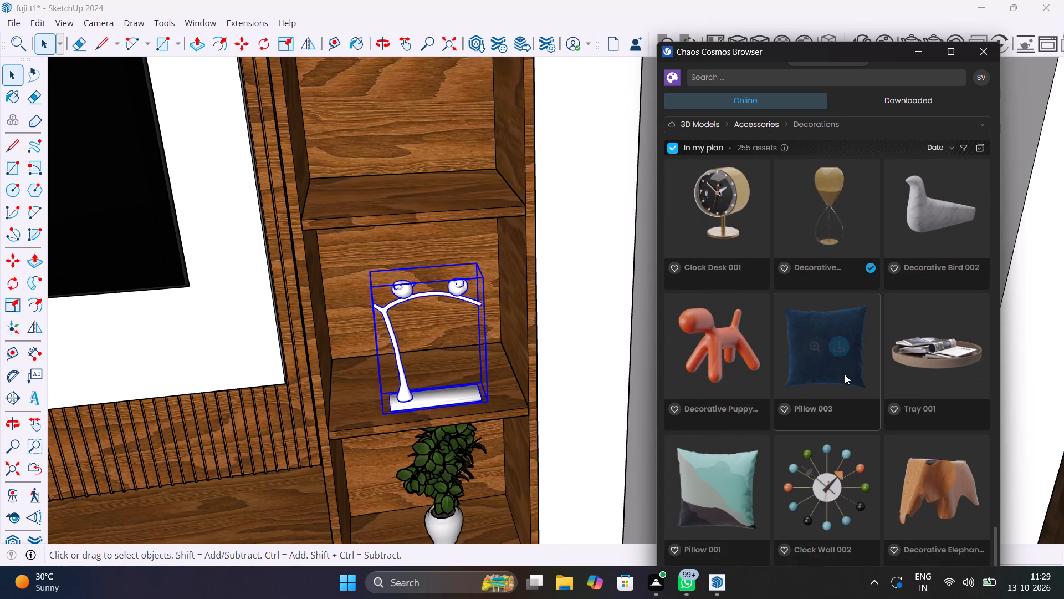
{"action": "scroll", "coordinate": [845, 374], "scroll_direction": "down", "scroll_amount": 1}
{"action": "scroll", "coordinate": [845, 374], "scroll_direction": "up", "scroll_amount": 1}
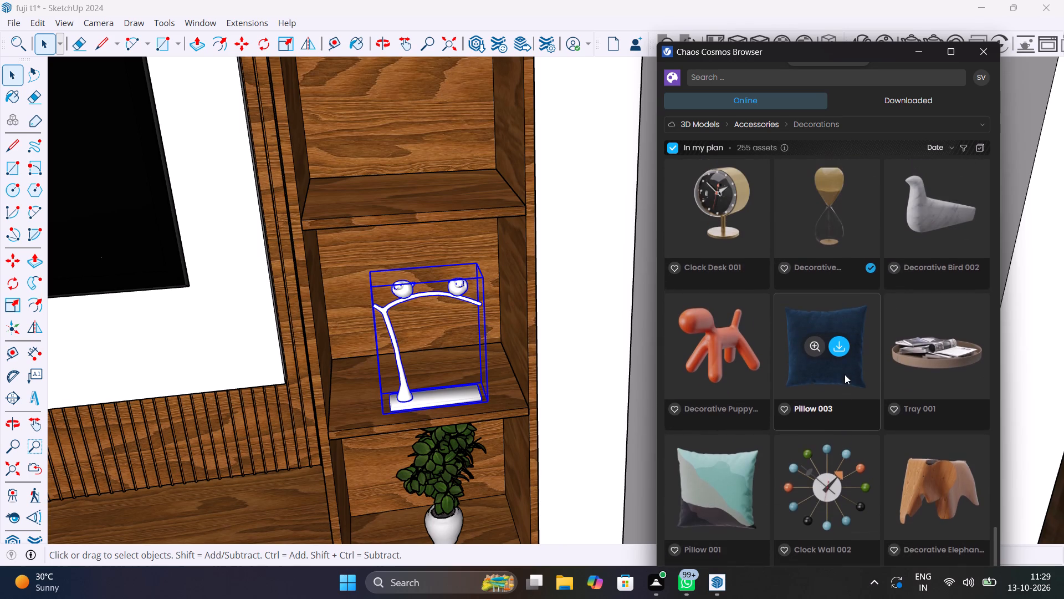
{"action": "scroll", "coordinate": [845, 374], "scroll_direction": "down", "scroll_amount": 7}
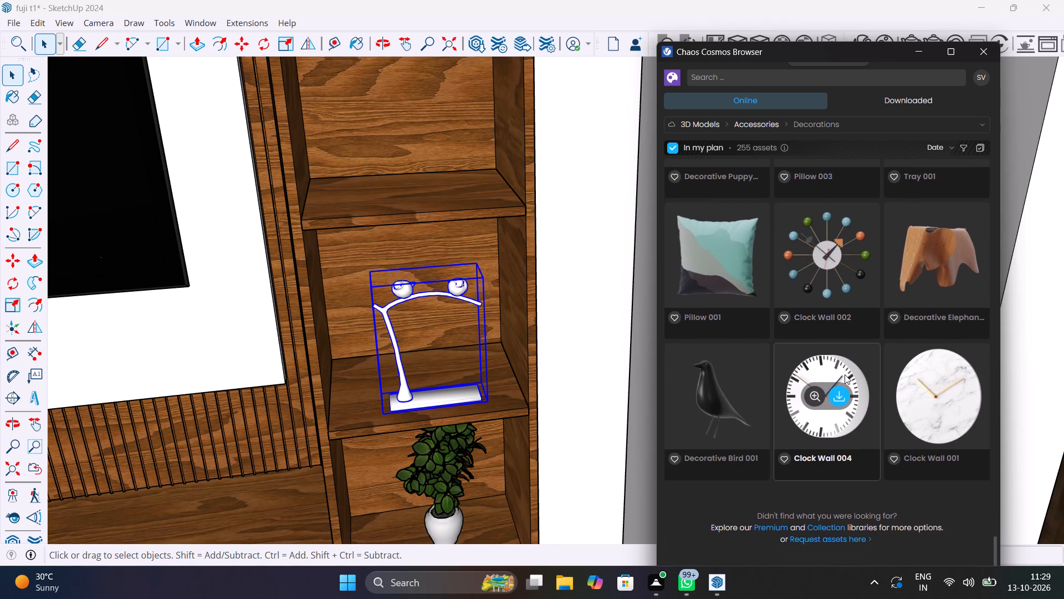
{"action": "scroll", "coordinate": [845, 374], "scroll_direction": "up", "scroll_amount": 20}
{"action": "scroll", "coordinate": [845, 374], "scroll_direction": "up", "scroll_amount": 13}
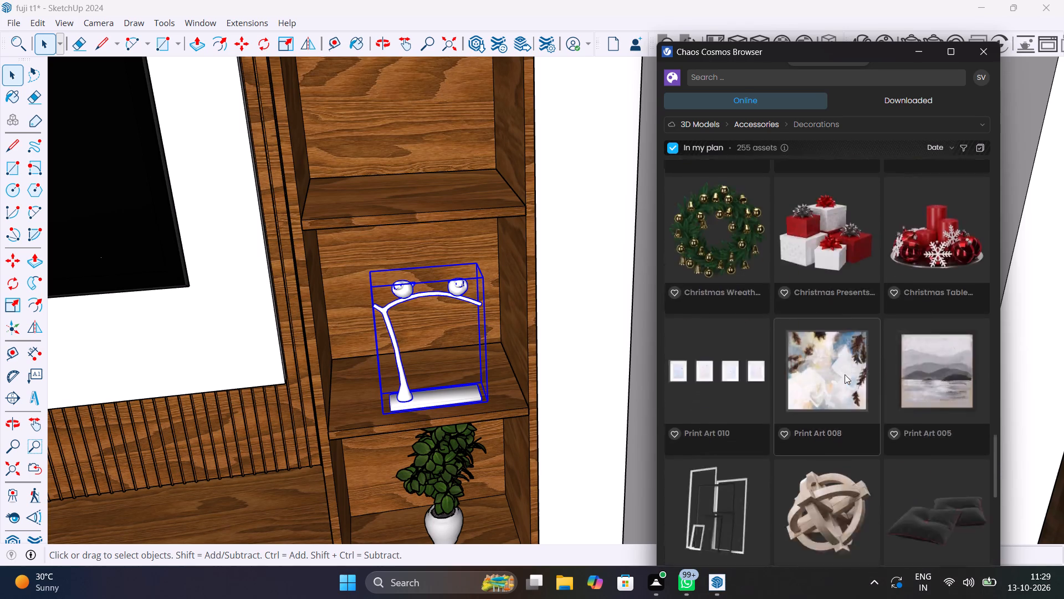
{"action": "scroll", "coordinate": [845, 374], "scroll_direction": "up", "scroll_amount": 16}
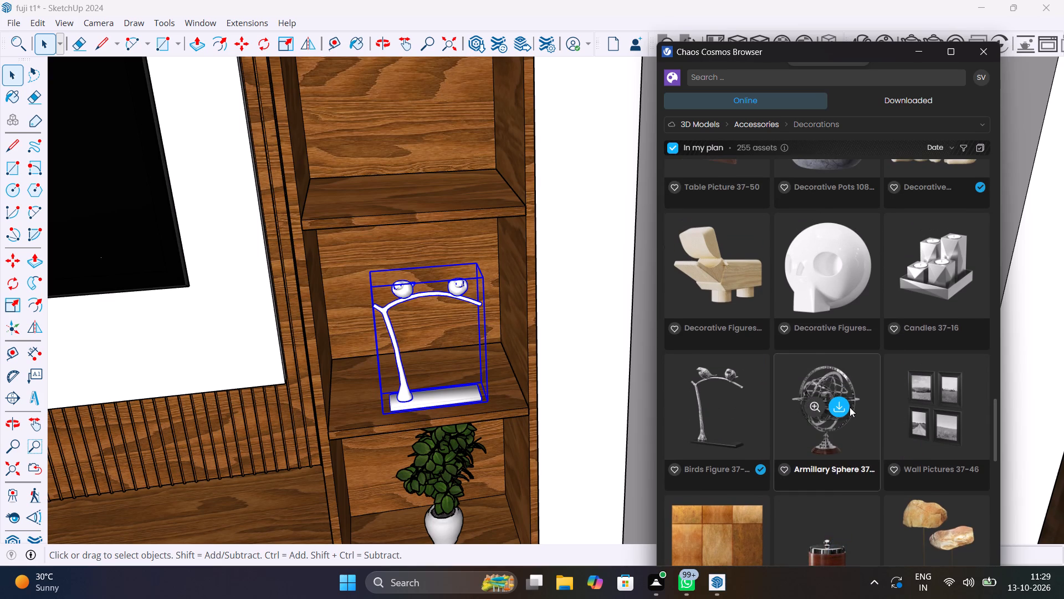
{"action": "left_click", "coordinate": [837, 409]}
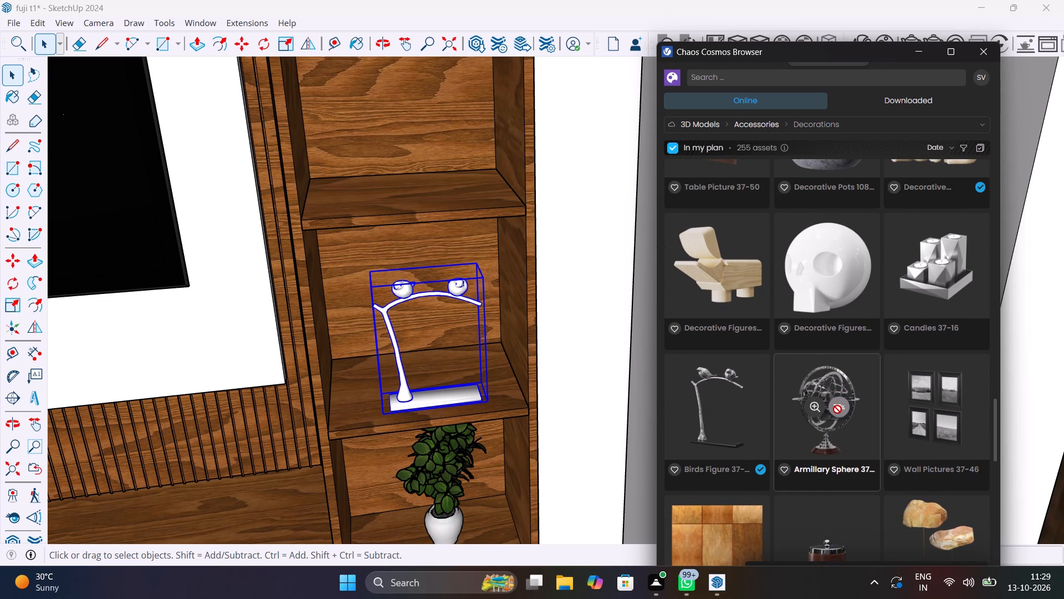
{"action": "left_click", "coordinate": [838, 408]}
Place the armillary sphere once in the right-hand tower, on the shelf directly above the birds figure.
{"action": "scroll", "coordinate": [690, 412], "scroll_direction": "down", "scroll_amount": 3}
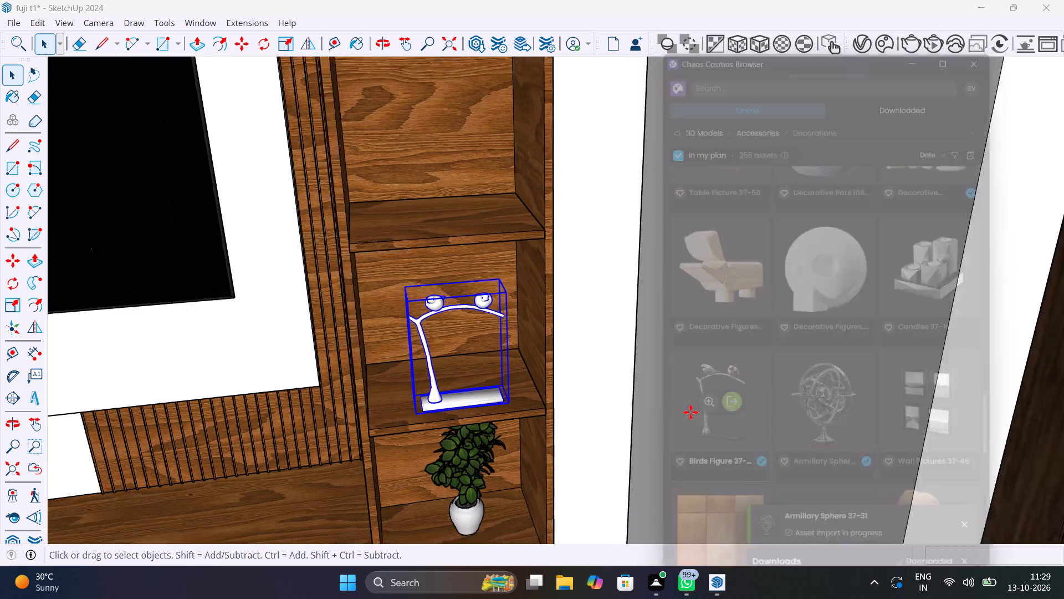
{"action": "scroll", "coordinate": [690, 412], "scroll_direction": "down", "scroll_amount": 11}
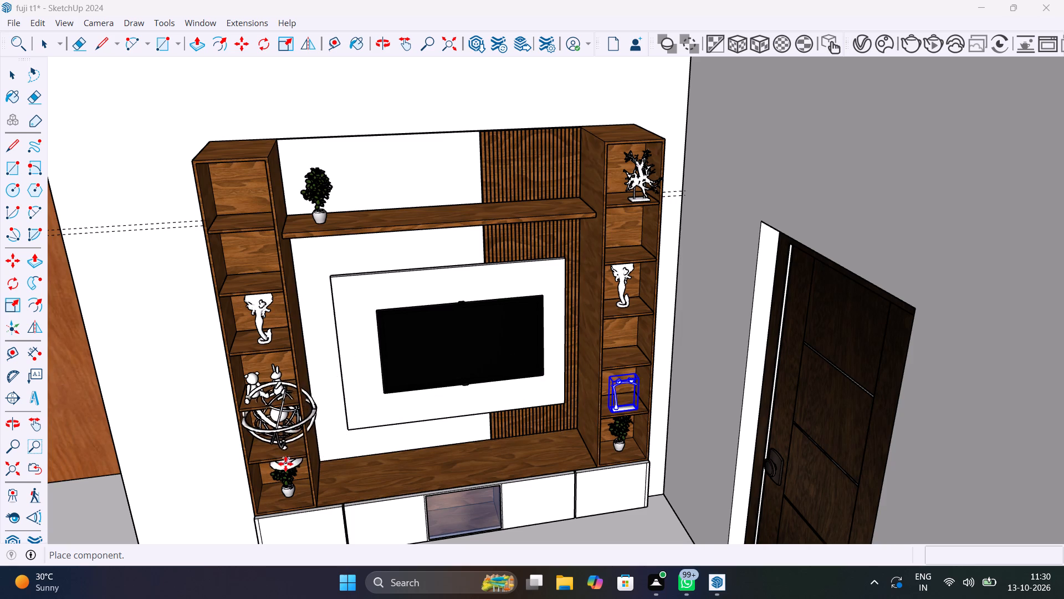
{"action": "middle_click_drag", "start_coordinate": [285, 464], "coordinate": [298, 347]}
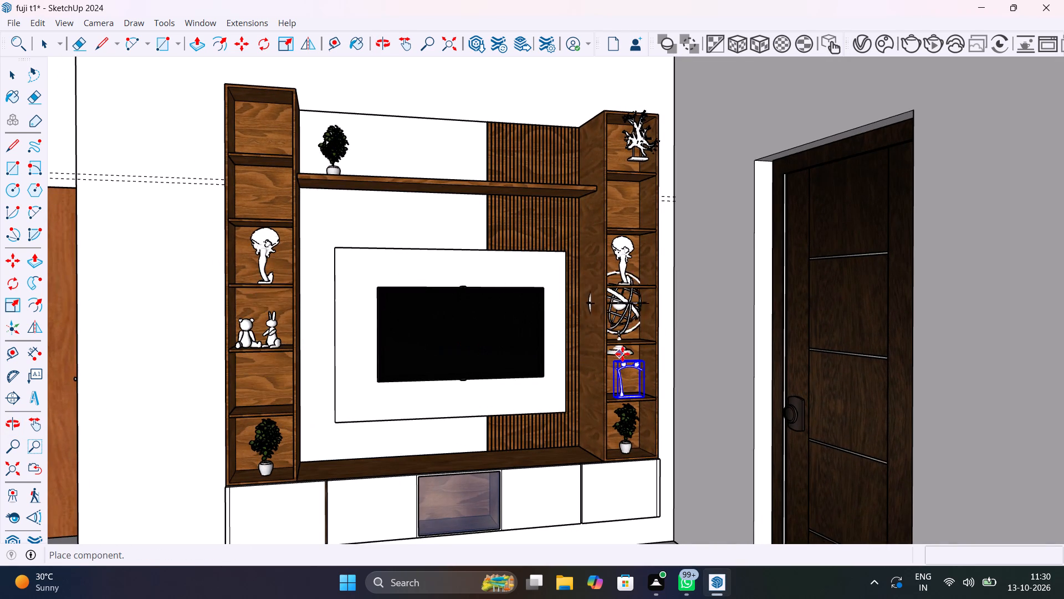
{"action": "scroll", "coordinate": [630, 354], "scroll_direction": "up", "scroll_amount": 10}
{"action": "middle_click_drag", "start_coordinate": [630, 355], "coordinate": [590, 432]}
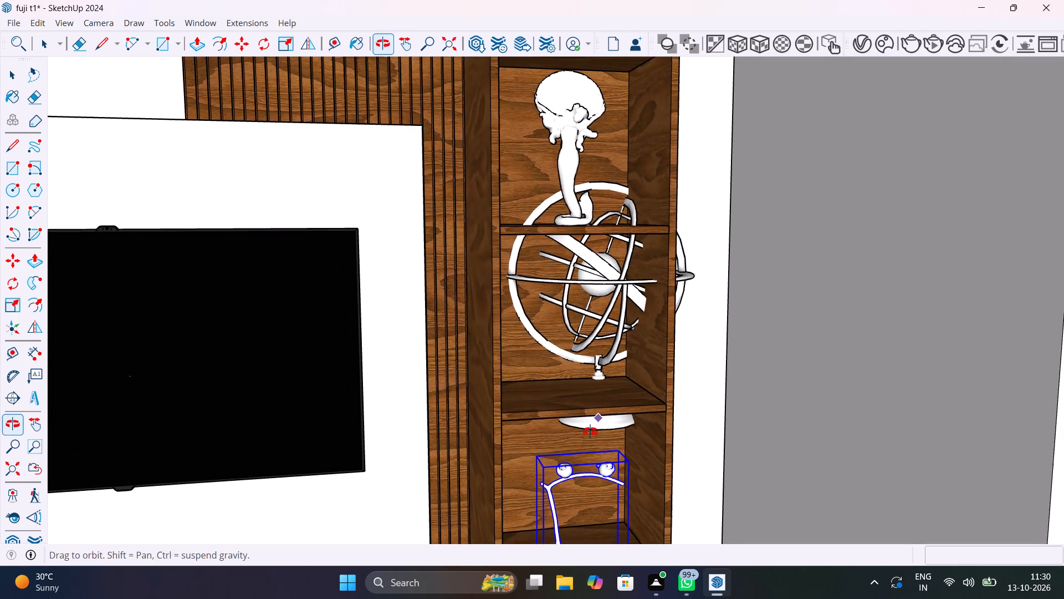
{"action": "middle_click_drag", "start_coordinate": [590, 432], "coordinate": [590, 432]}
{"action": "left_click", "coordinate": [582, 396]}
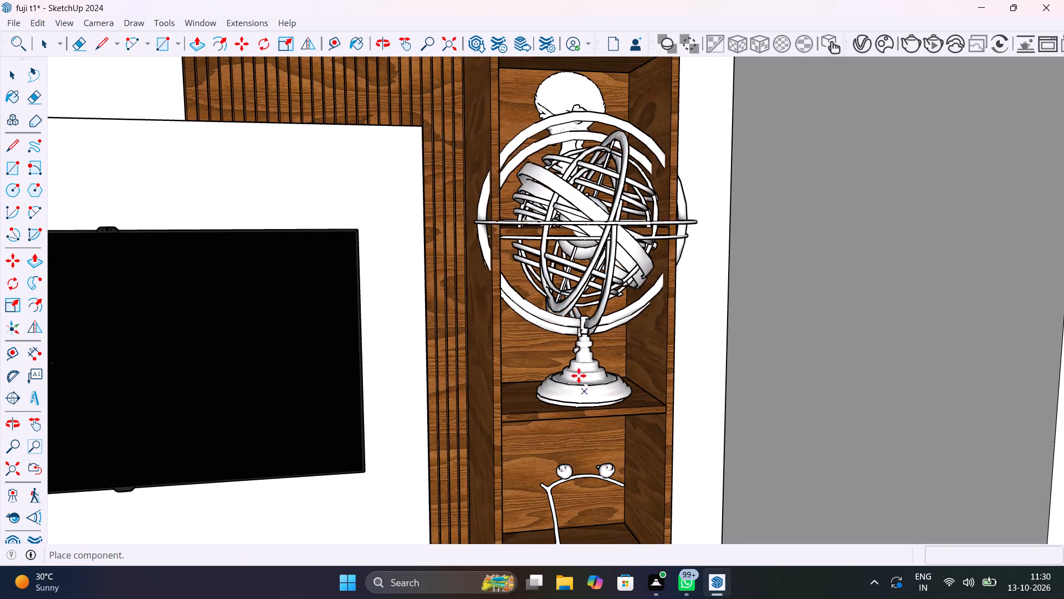
{"action": "key", "text": "space"}
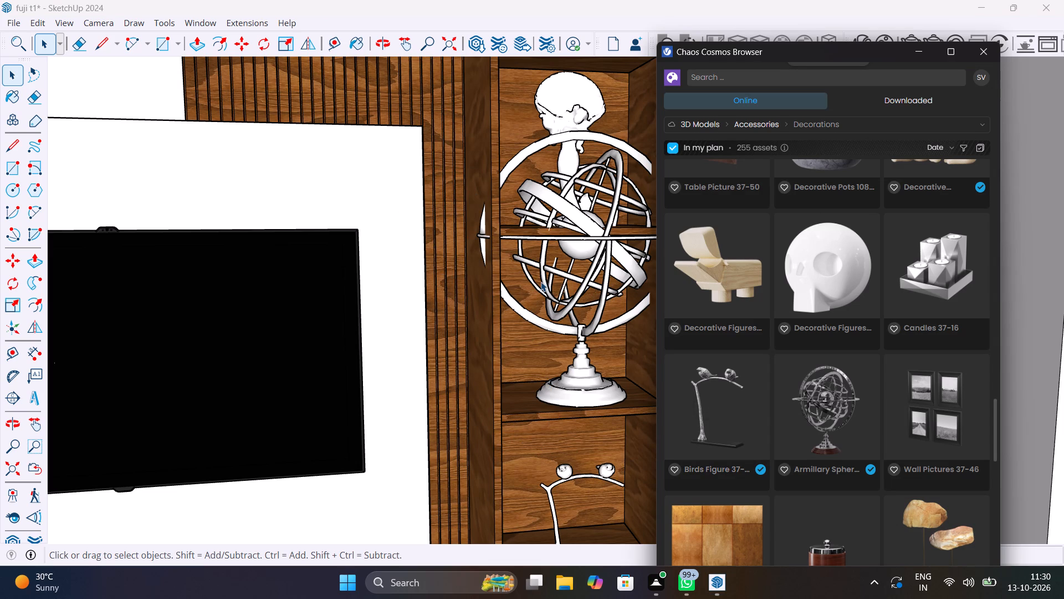
Scale the armillary sphere down uniformly until it fits within the height and width of its compartment.
{"action": "key", "text": "s"}
{"action": "left_click", "coordinate": [546, 200]}
{"action": "key", "text": "s"}
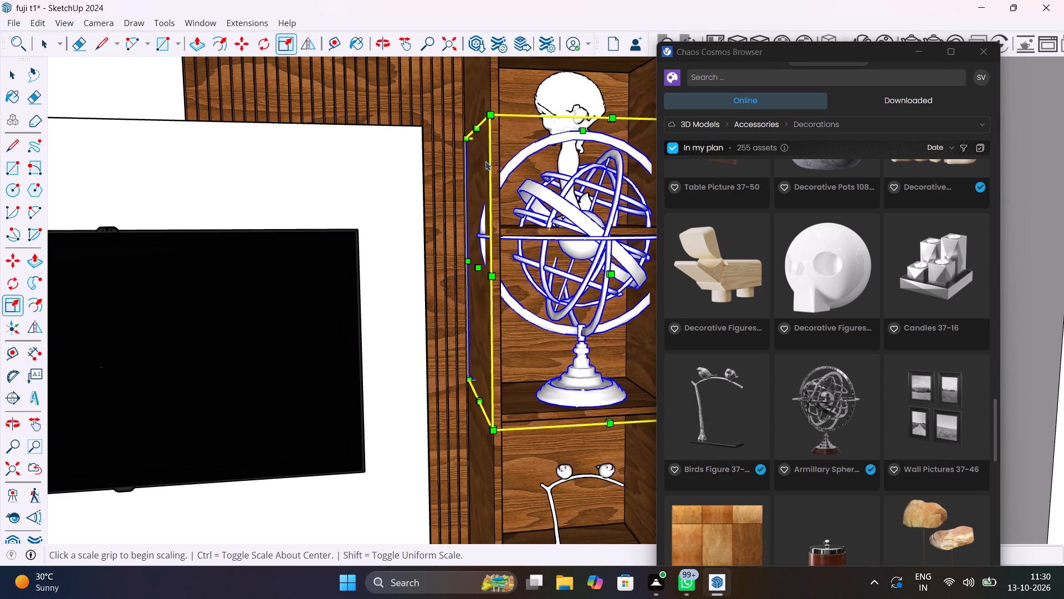
{"action": "left_click", "coordinate": [488, 116]}
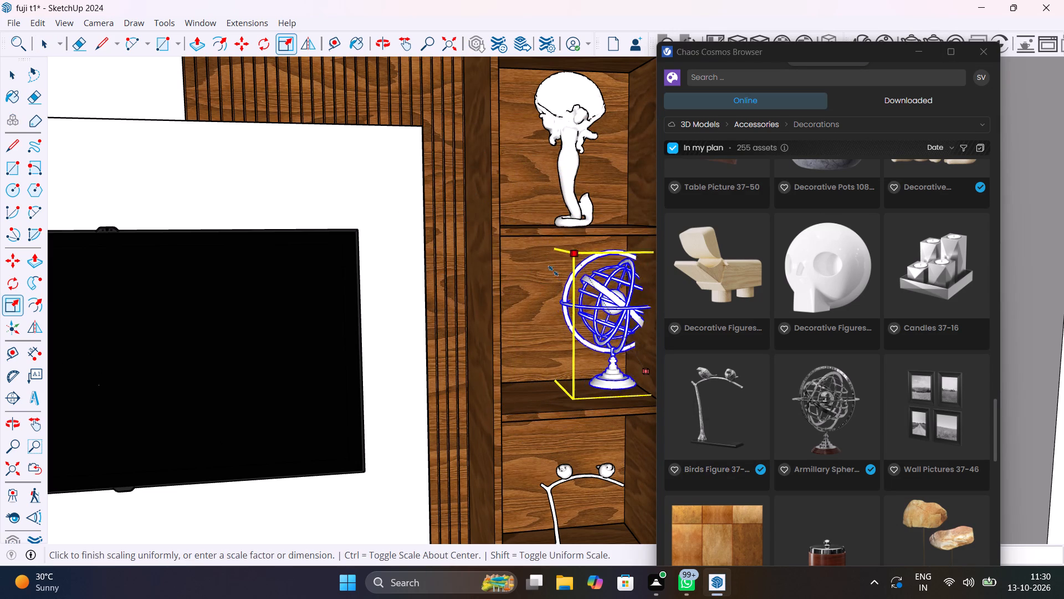
{"action": "left_click", "coordinate": [556, 280]}
Move the armillary sphere by its base corner to the shelf's front edge so it is centred in the compartment, and deselect it.
{"action": "key", "text": "m"}
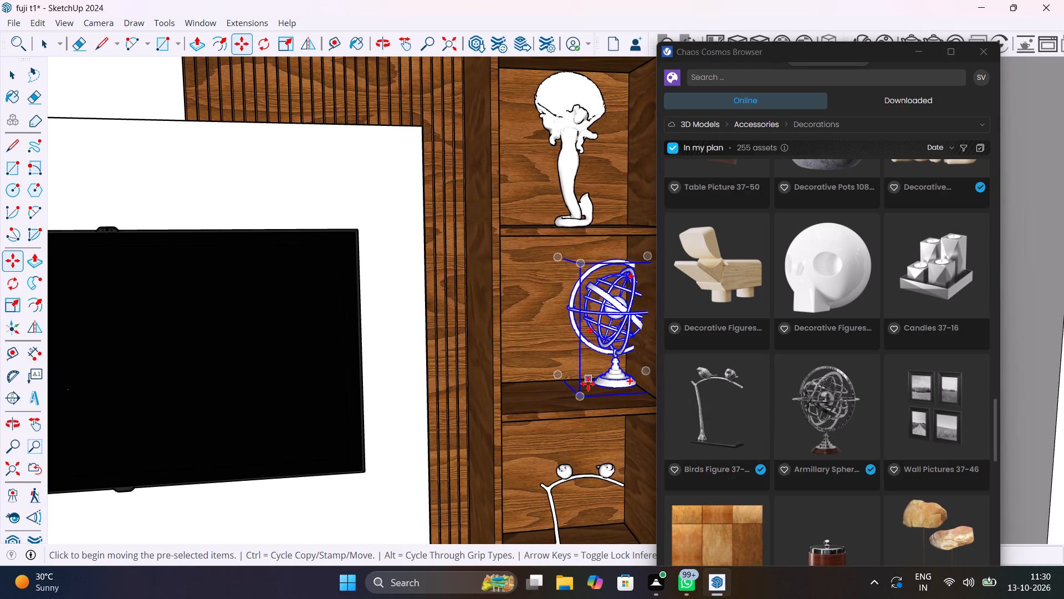
{"action": "left_click", "coordinate": [582, 396]}
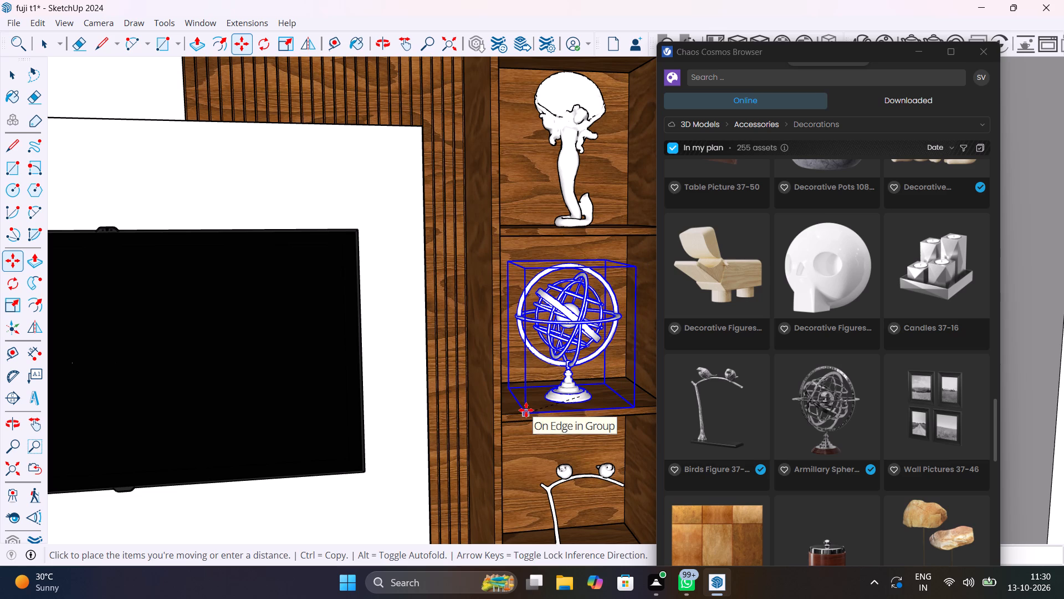
{"action": "left_click", "coordinate": [526, 410]}
{"action": "key", "text": "space"}
{"action": "scroll", "coordinate": [546, 382], "scroll_direction": "down", "scroll_amount": 20}
{"action": "scroll", "coordinate": [546, 382], "scroll_direction": "down", "scroll_amount": 1}
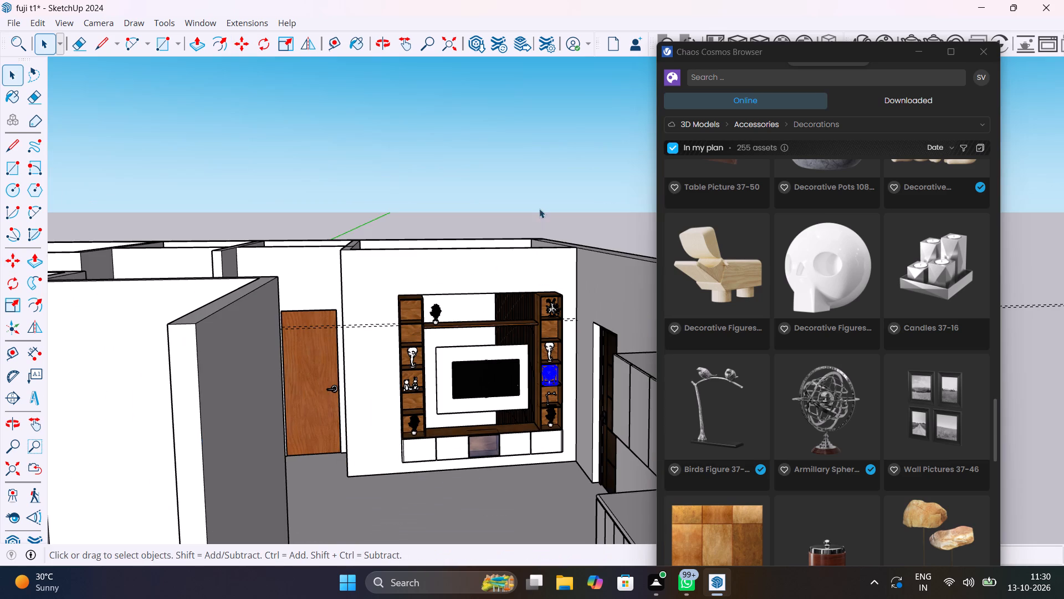
{"action": "left_click", "coordinate": [539, 209]}
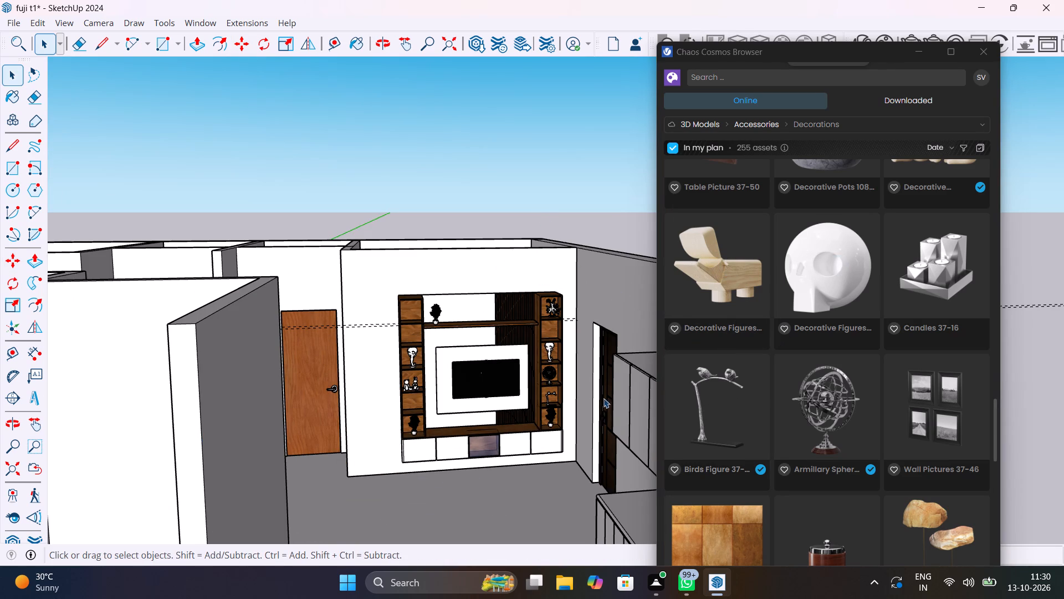
Find Decorative Deer 209 004 among the decorations, download it and import it into the model.
{"action": "scroll", "coordinate": [548, 372], "scroll_direction": "up", "scroll_amount": 11}
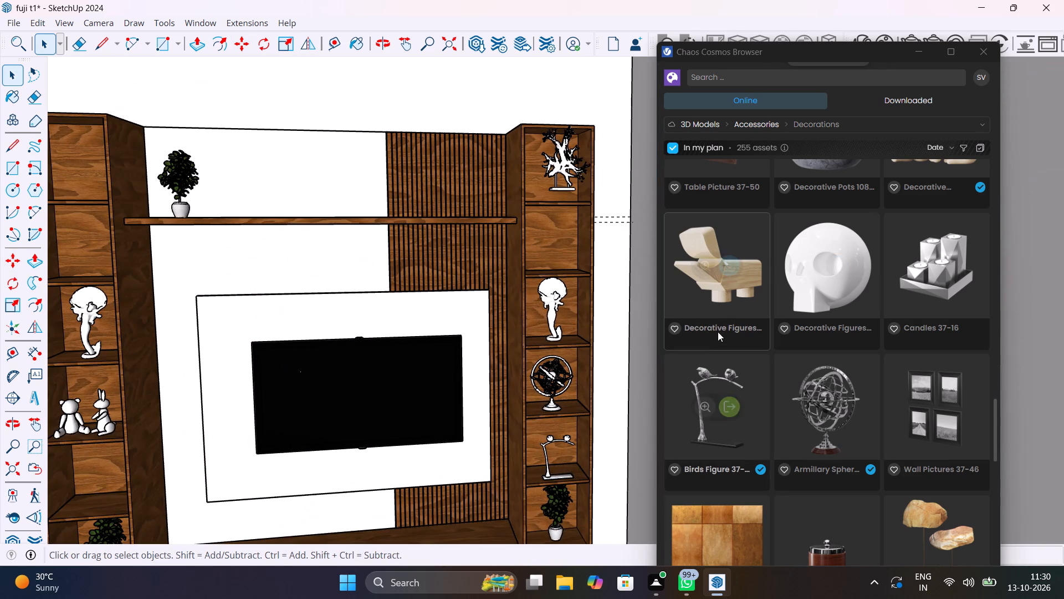
{"action": "scroll", "coordinate": [718, 332], "scroll_direction": "up", "scroll_amount": 8}
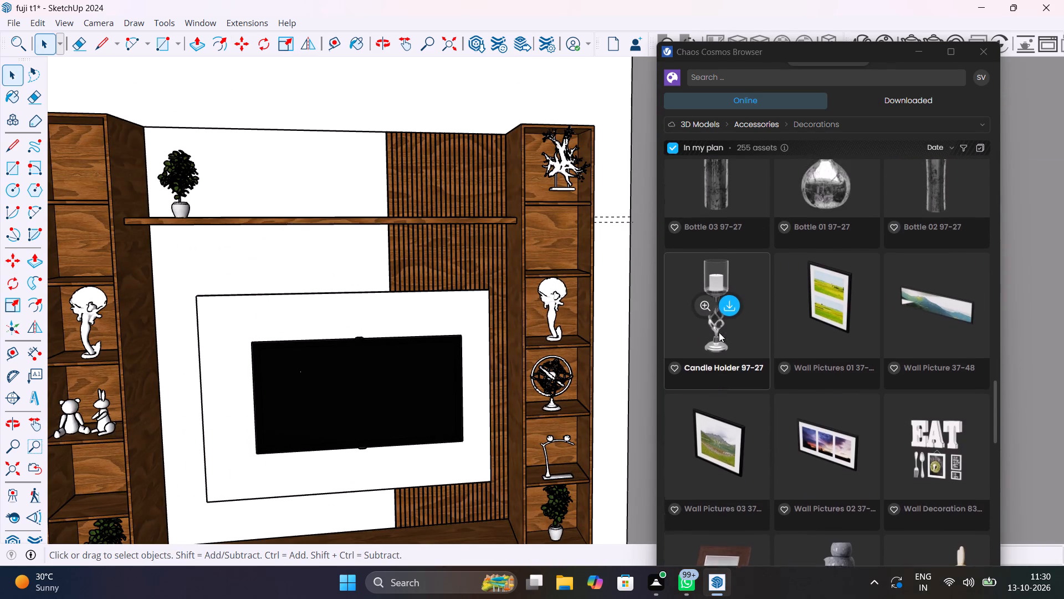
{"action": "scroll", "coordinate": [730, 346], "scroll_direction": "up", "scroll_amount": 3}
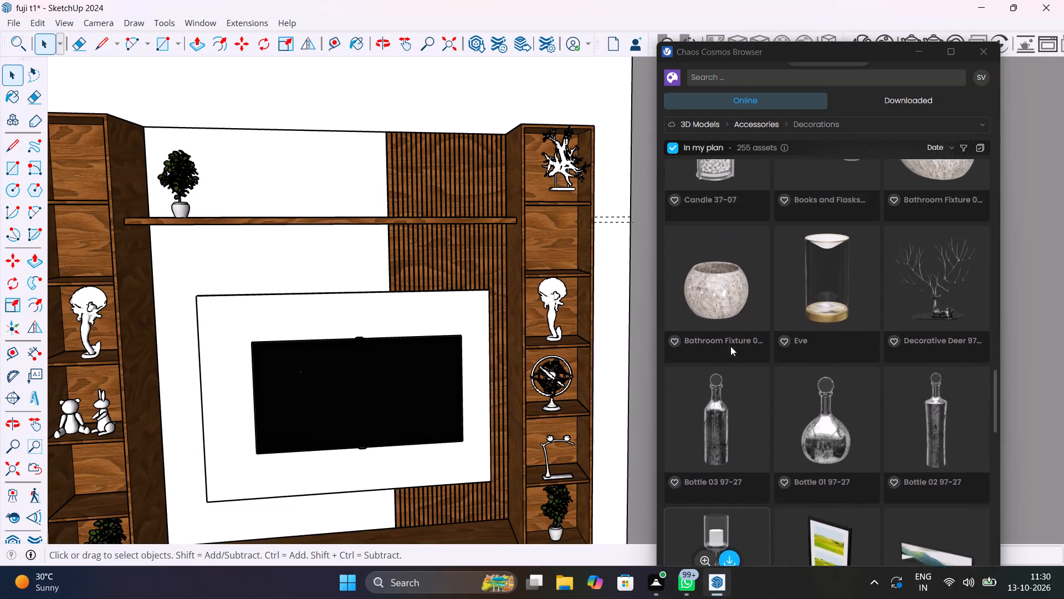
{"action": "scroll", "coordinate": [756, 350], "scroll_direction": "up", "scroll_amount": 5}
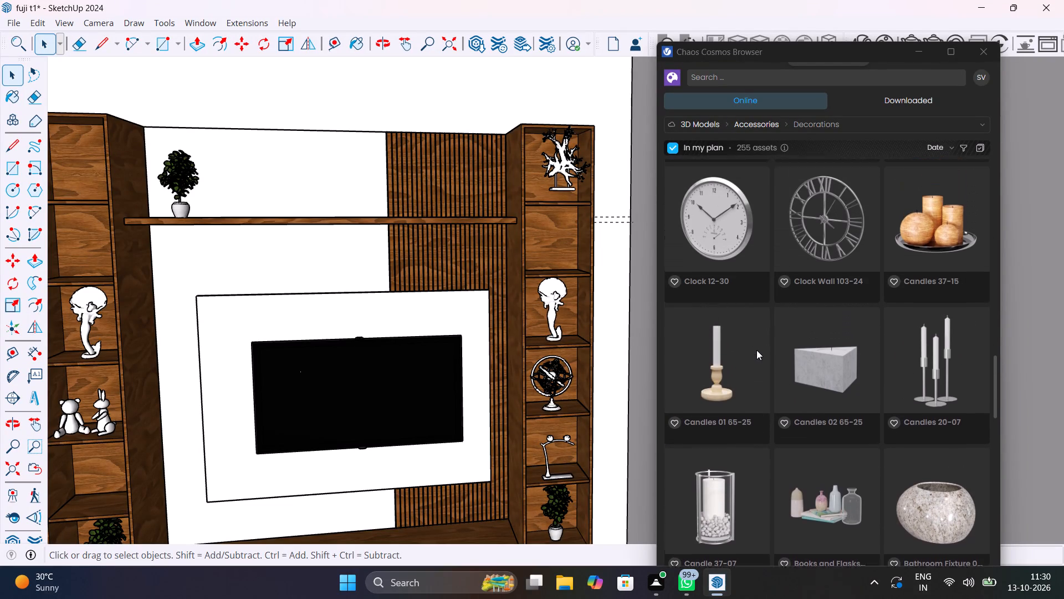
{"action": "scroll", "coordinate": [756, 349], "scroll_direction": "up", "scroll_amount": 5}
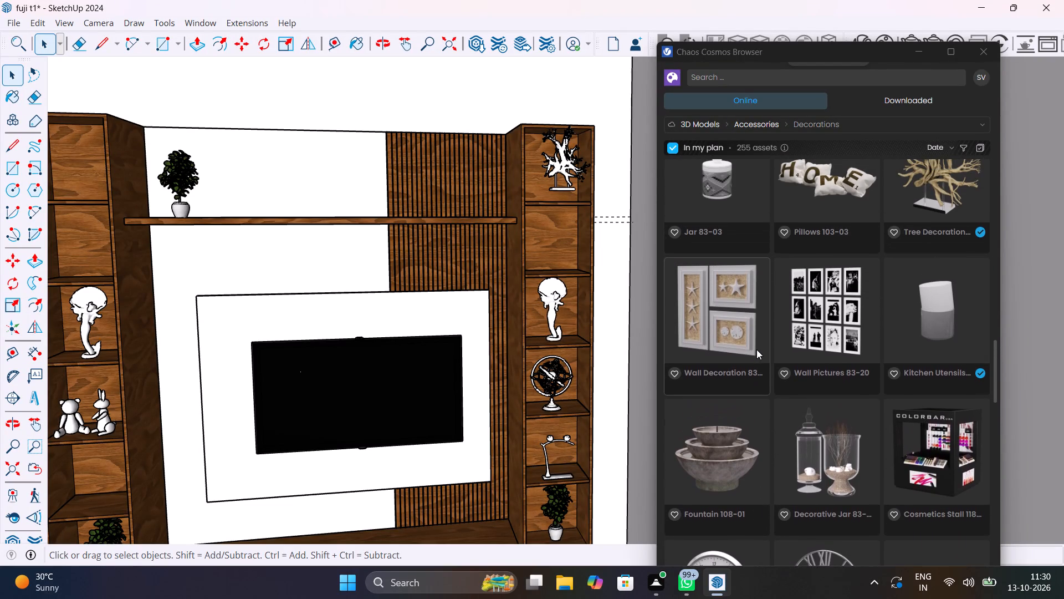
{"action": "scroll", "coordinate": [756, 349], "scroll_direction": "up", "scroll_amount": 5}
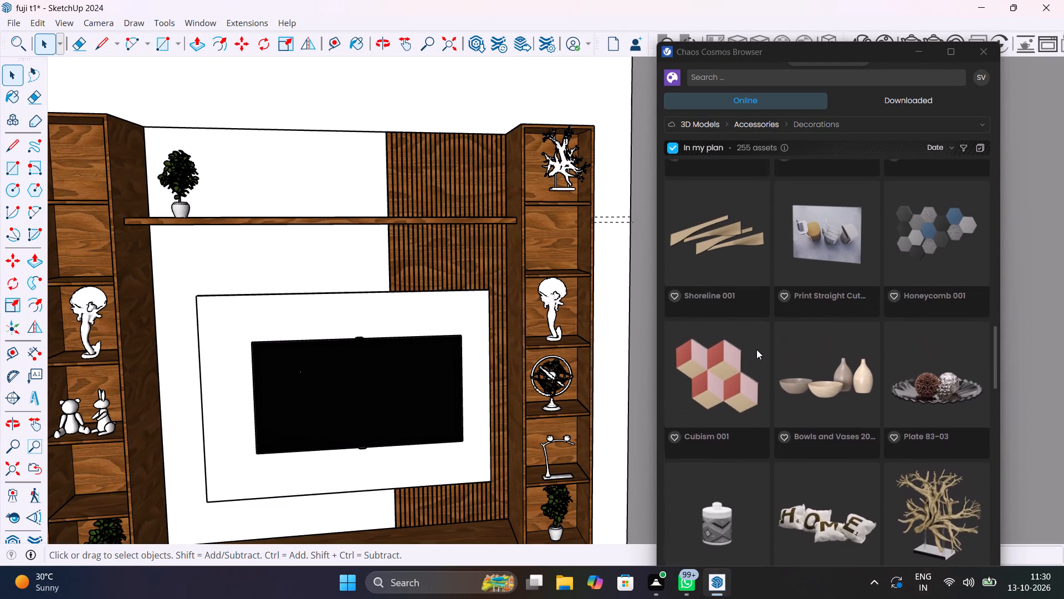
{"action": "scroll", "coordinate": [756, 349], "scroll_direction": "up", "scroll_amount": 7}
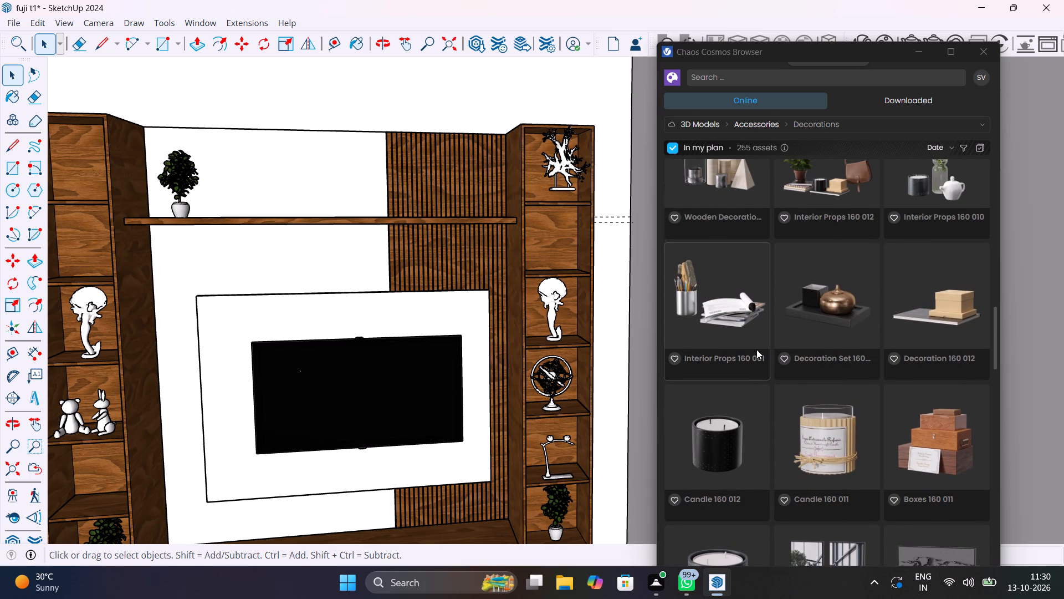
{"action": "scroll", "coordinate": [756, 349], "scroll_direction": "up", "scroll_amount": 2}
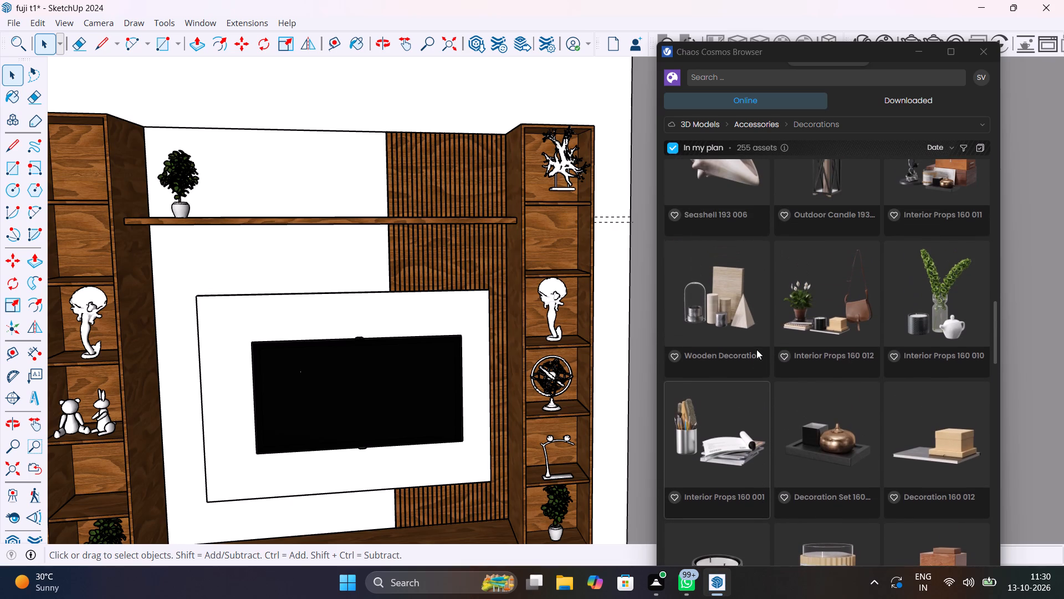
{"action": "scroll", "coordinate": [756, 349], "scroll_direction": "up", "scroll_amount": 2}
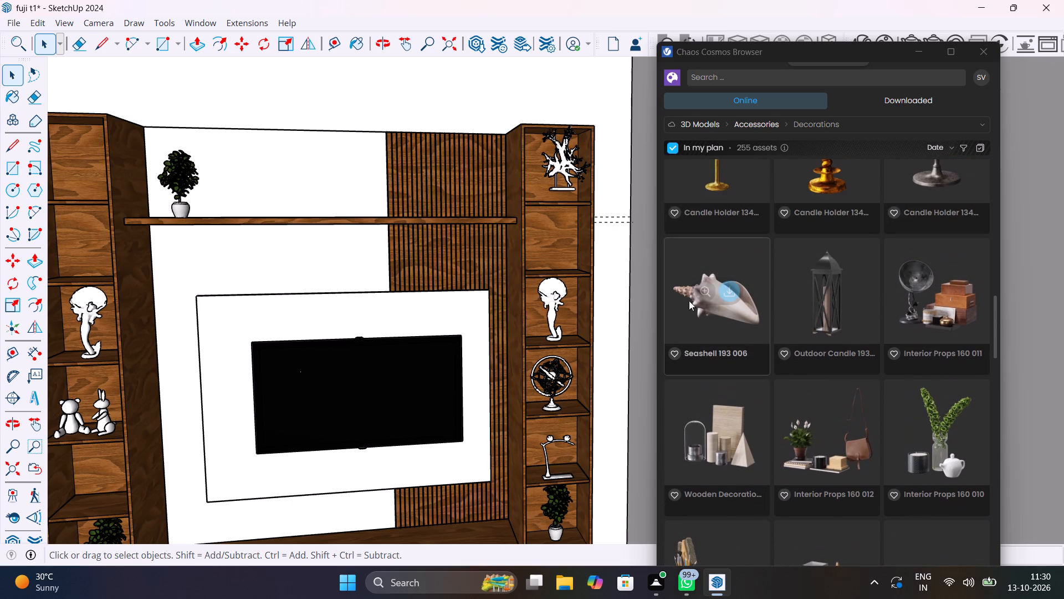
{"action": "scroll", "coordinate": [804, 314], "scroll_direction": "up", "scroll_amount": 4}
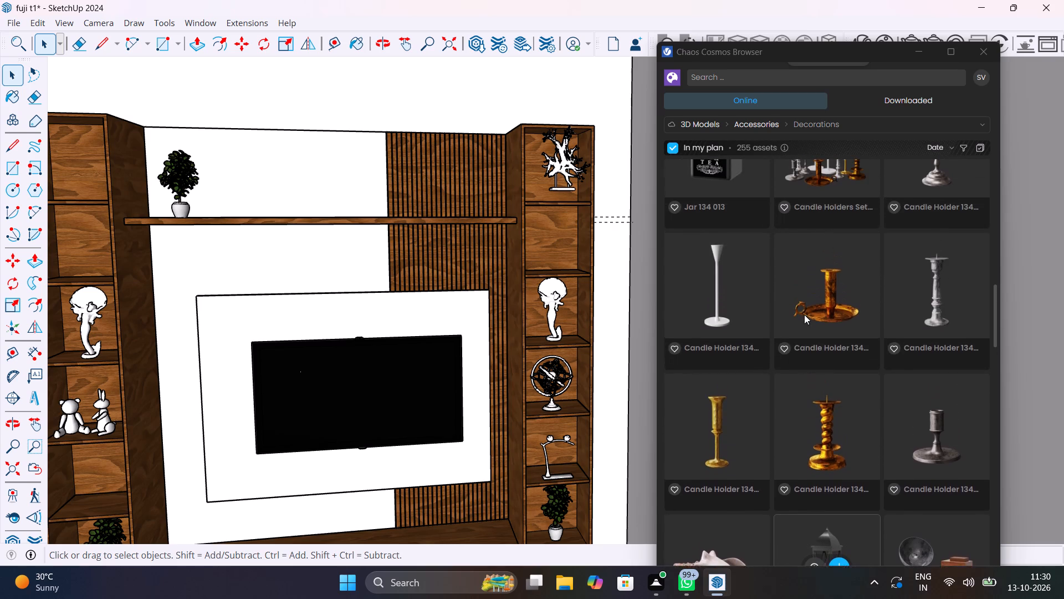
{"action": "scroll", "coordinate": [804, 314], "scroll_direction": "up", "scroll_amount": 4}
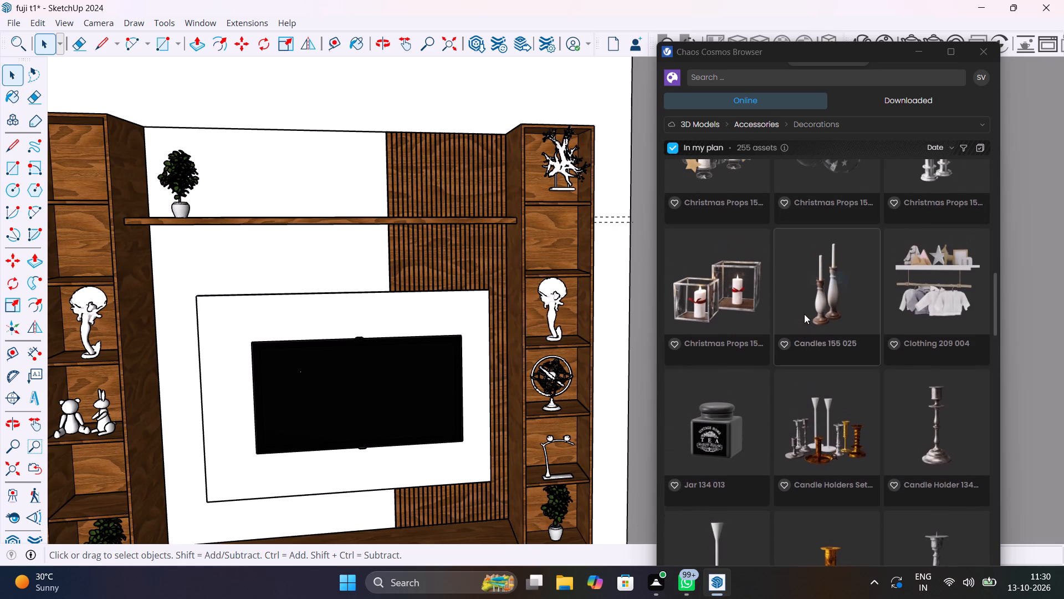
{"action": "scroll", "coordinate": [804, 314], "scroll_direction": "up", "scroll_amount": 3}
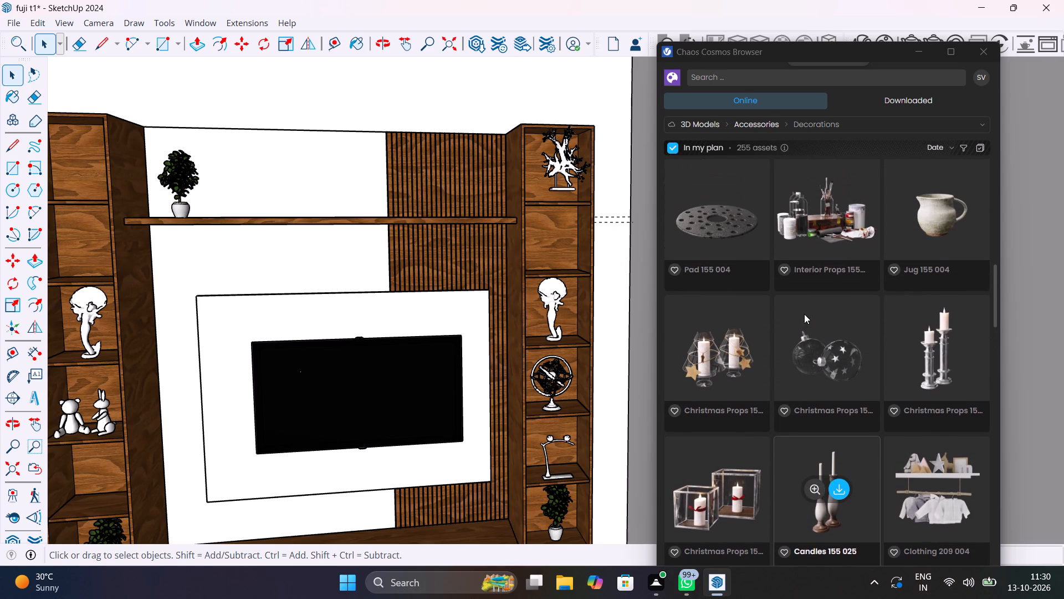
{"action": "scroll", "coordinate": [804, 314], "scroll_direction": "up", "scroll_amount": 3}
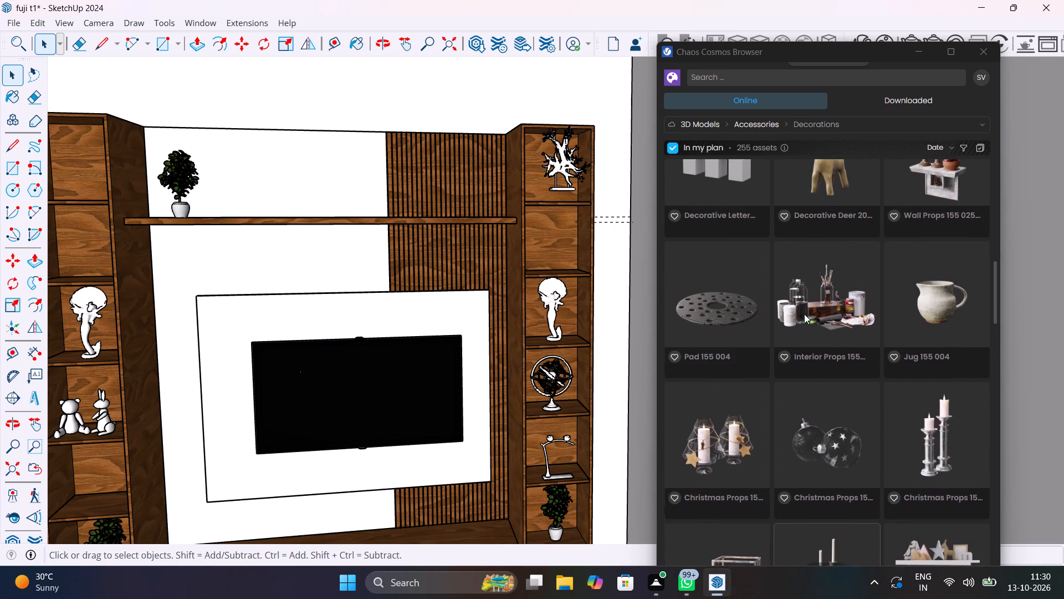
{"action": "scroll", "coordinate": [804, 314], "scroll_direction": "up", "scroll_amount": 1}
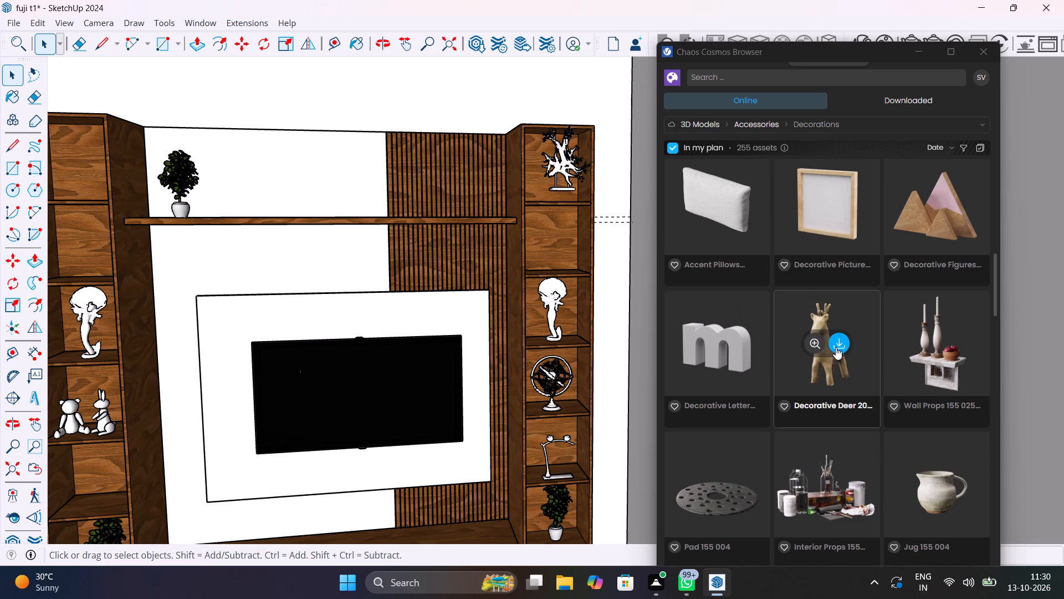
{"action": "left_click", "coordinate": [840, 345]}
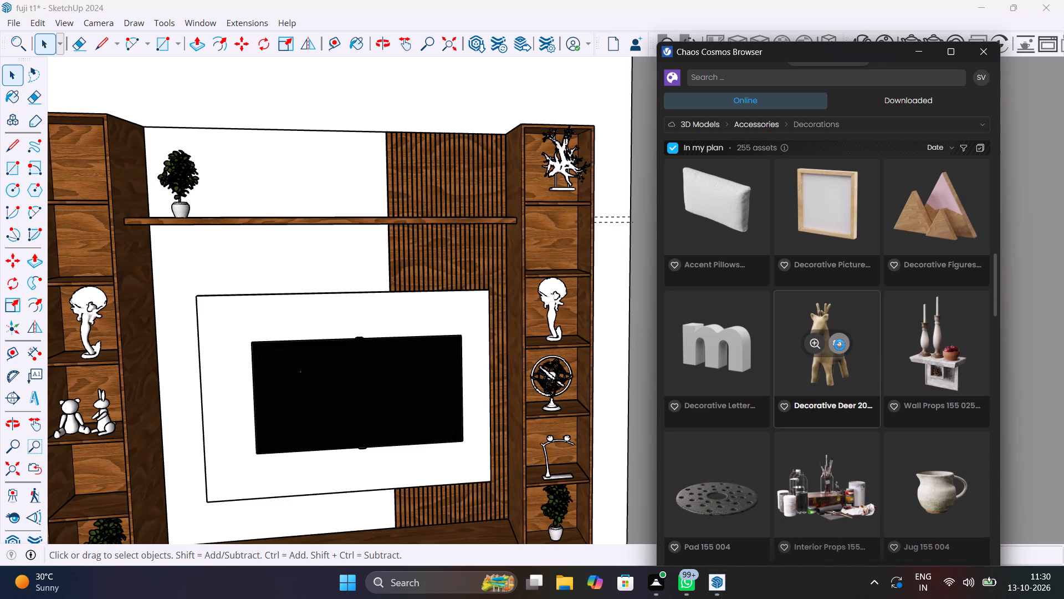
{"action": "left_click", "coordinate": [840, 344]}
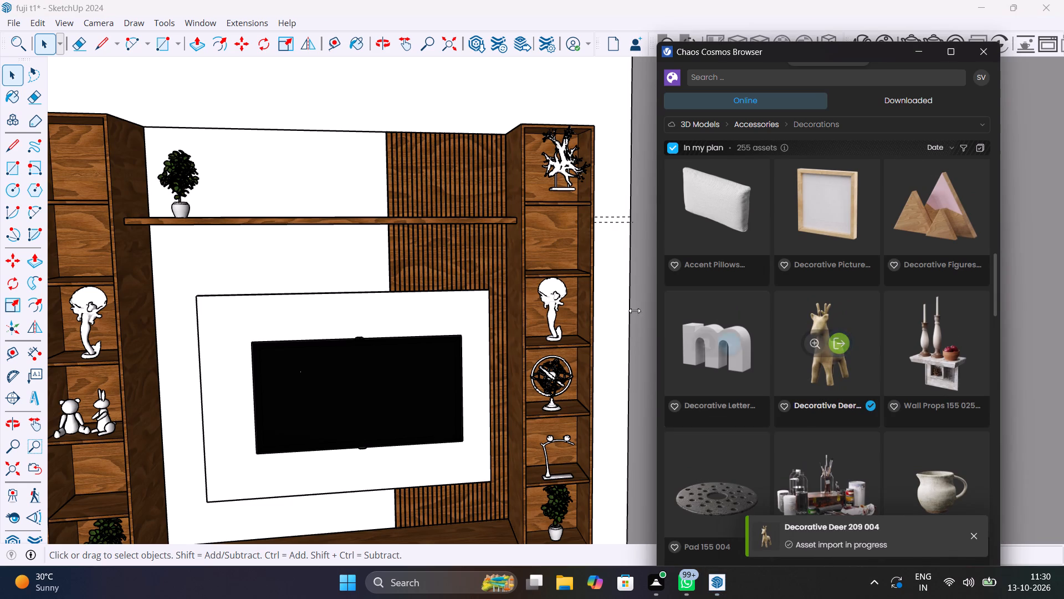
Place the decorative deer in the right-hand tower's second compartment from the top, directly below the tree decoration.
{"action": "scroll", "coordinate": [559, 270], "scroll_direction": "up", "scroll_amount": 10}
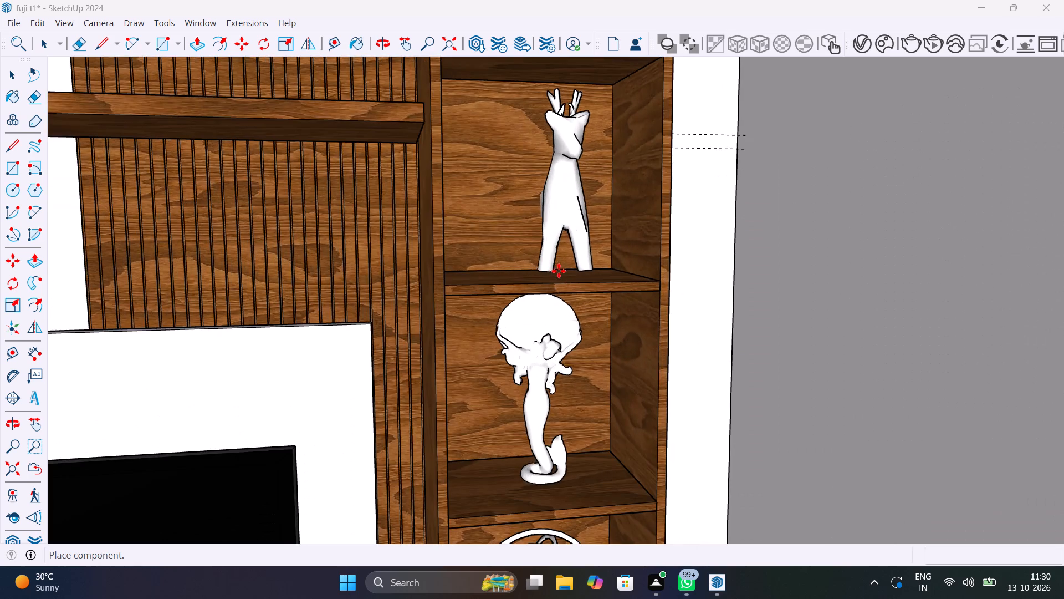
{"action": "middle_click_drag", "start_coordinate": [559, 271], "coordinate": [499, 327]}
{"action": "left_click", "coordinate": [465, 361]}
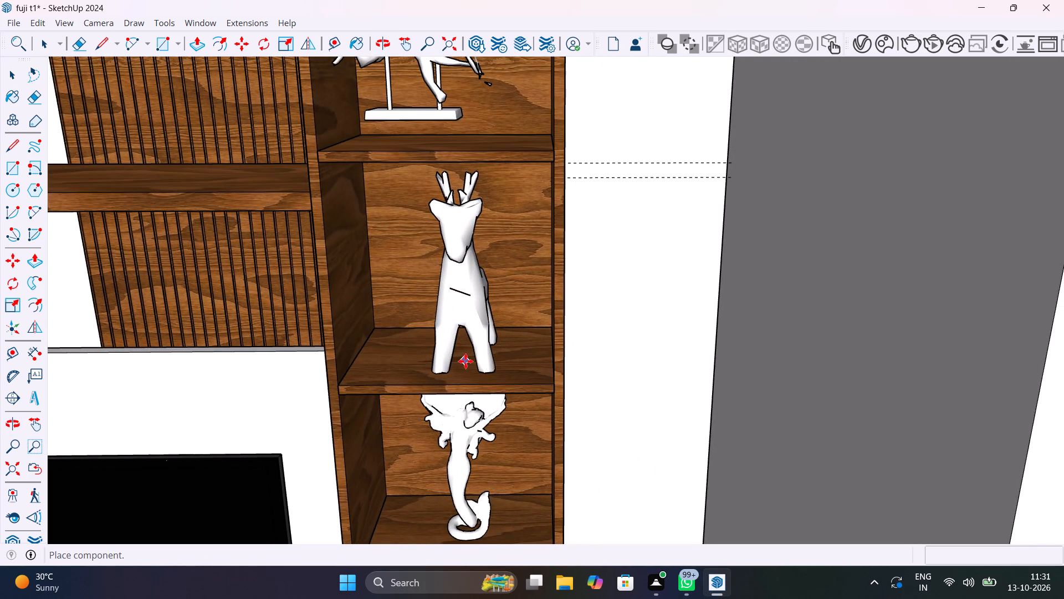
Place a second decorative deer in the left-hand tower's second compartment from the top and end the placement.
{"action": "scroll", "coordinate": [285, 362], "scroll_direction": "down", "scroll_amount": 12}
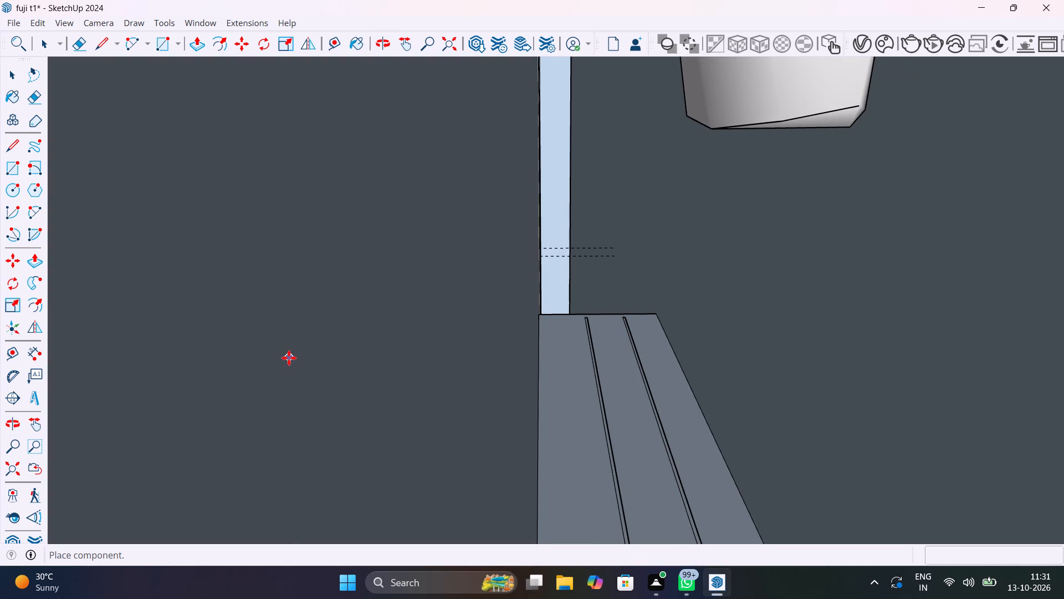
{"action": "middle_click_drag", "start_coordinate": [289, 357], "coordinate": [607, 349], "text": "shift"}
{"action": "scroll", "coordinate": [222, 384], "scroll_direction": "down", "scroll_amount": 6}
{"action": "middle_click_drag", "start_coordinate": [222, 383], "coordinate": [227, 383], "text": "shift"}
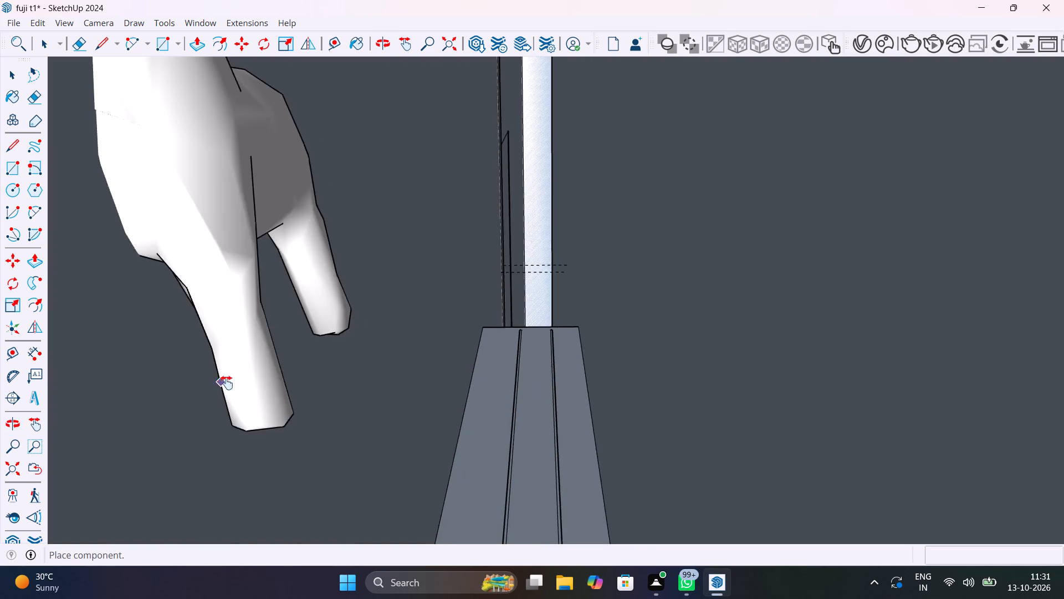
{"action": "middle_click_drag", "start_coordinate": [227, 383], "coordinate": [707, 349], "text": "shift"}
{"action": "middle_click_drag", "start_coordinate": [192, 357], "coordinate": [241, 357]}
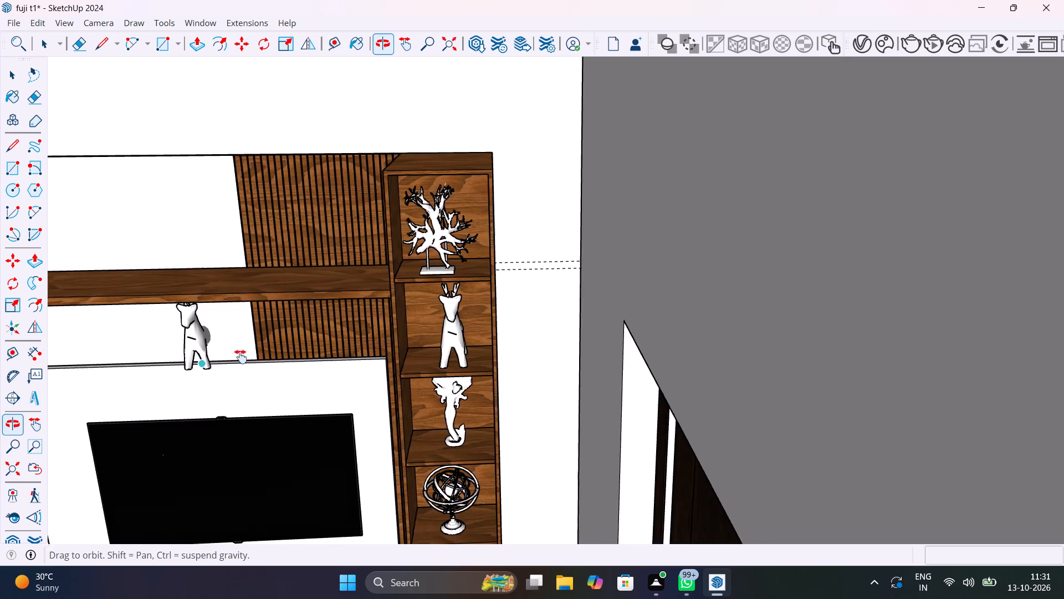
{"action": "middle_click_drag", "start_coordinate": [241, 357], "coordinate": [647, 339]}
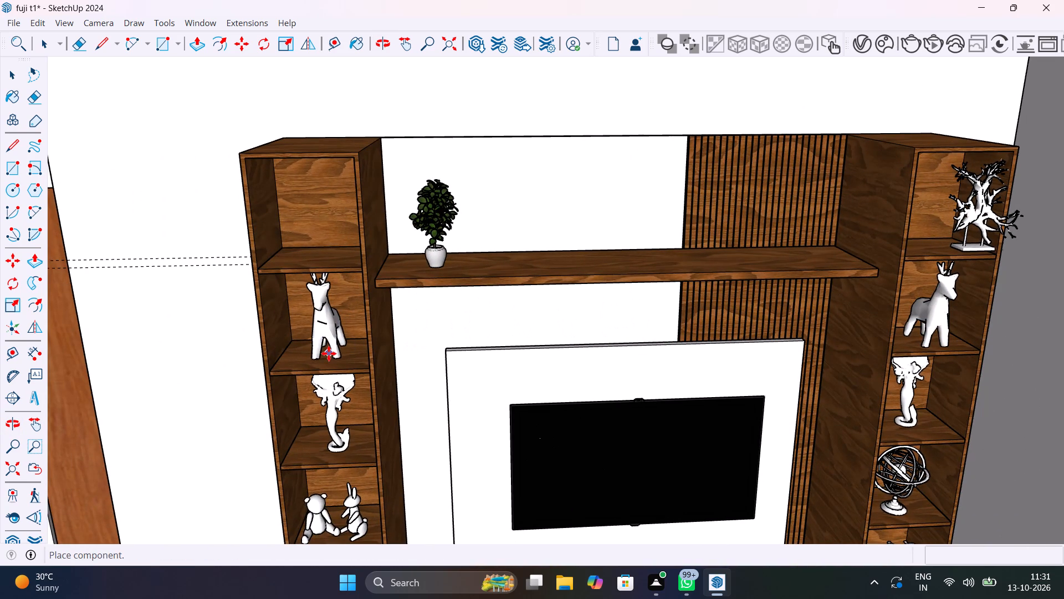
{"action": "left_click", "coordinate": [329, 353]}
{"action": "scroll", "coordinate": [379, 365], "scroll_direction": "down", "scroll_amount": 7}
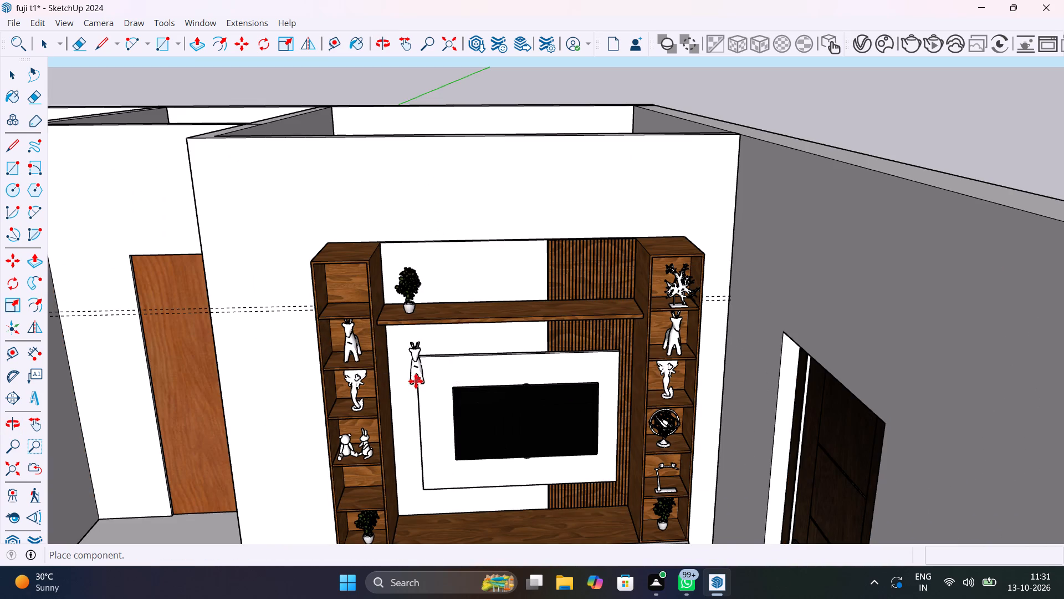
{"action": "middle_click_drag", "start_coordinate": [416, 381], "coordinate": [417, 263], "text": "shift"}
{"action": "key", "text": "space"}
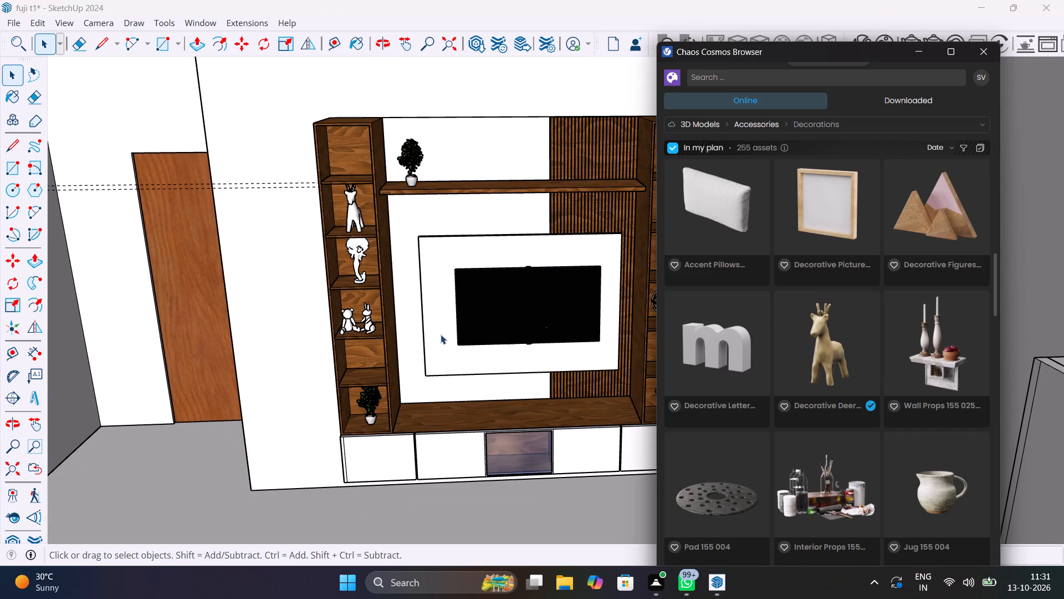
Look through the candle, jar and candle holder models in the decorations category for another shelf item.
{"action": "scroll", "coordinate": [794, 374], "scroll_direction": "down", "scroll_amount": 3}
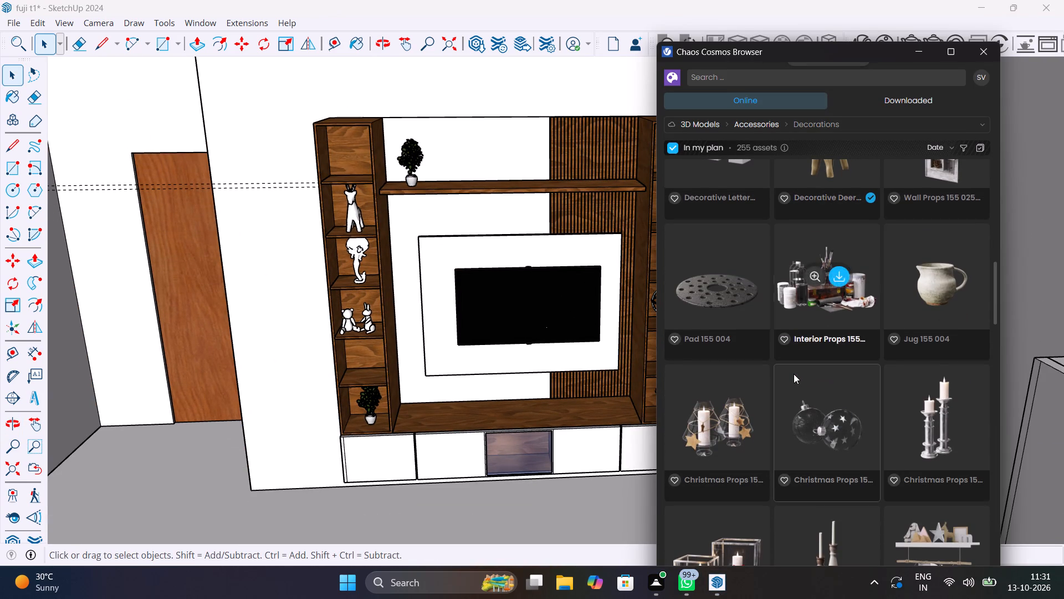
{"action": "scroll", "coordinate": [794, 374], "scroll_direction": "down", "scroll_amount": 3}
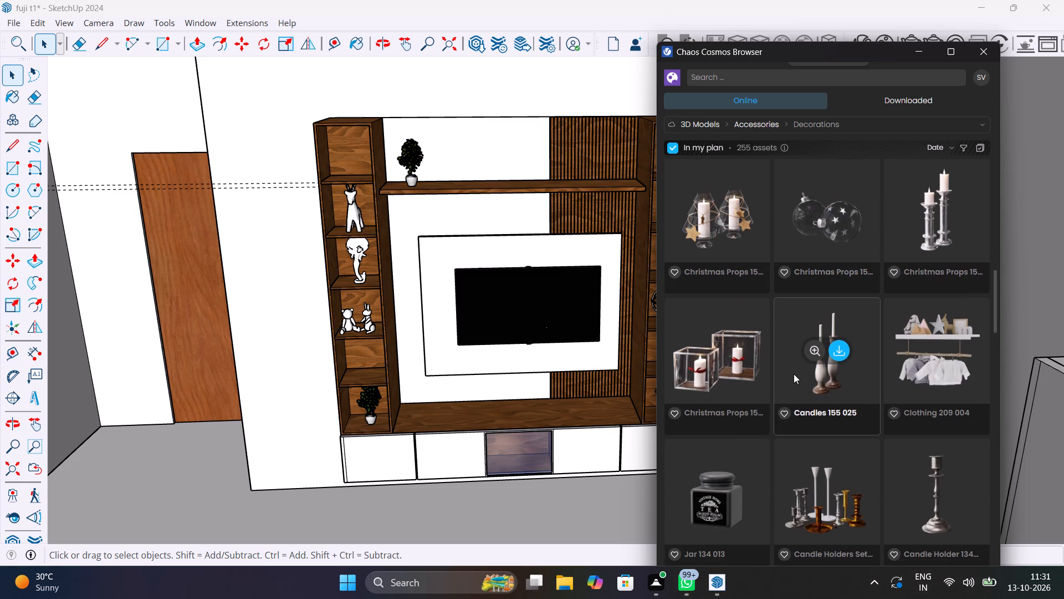
{"action": "scroll", "coordinate": [794, 374], "scroll_direction": "down", "scroll_amount": 5}
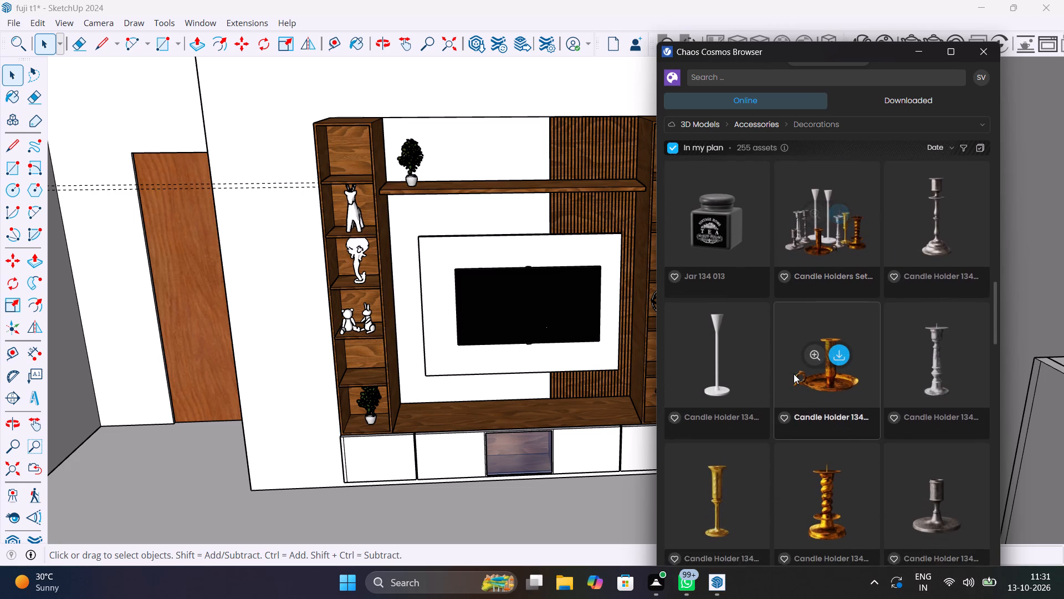
{"action": "scroll", "coordinate": [794, 374], "scroll_direction": "down", "scroll_amount": 1}
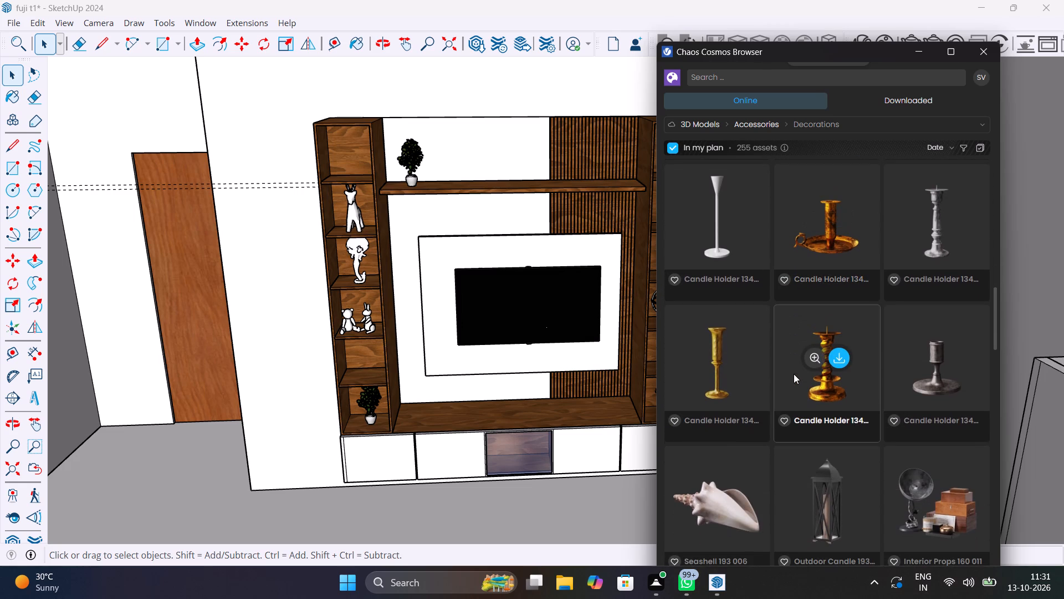
{"action": "scroll", "coordinate": [794, 374], "scroll_direction": "up", "scroll_amount": 13}
Search the online model library for flowers.
{"action": "left_click", "coordinate": [806, 78]}
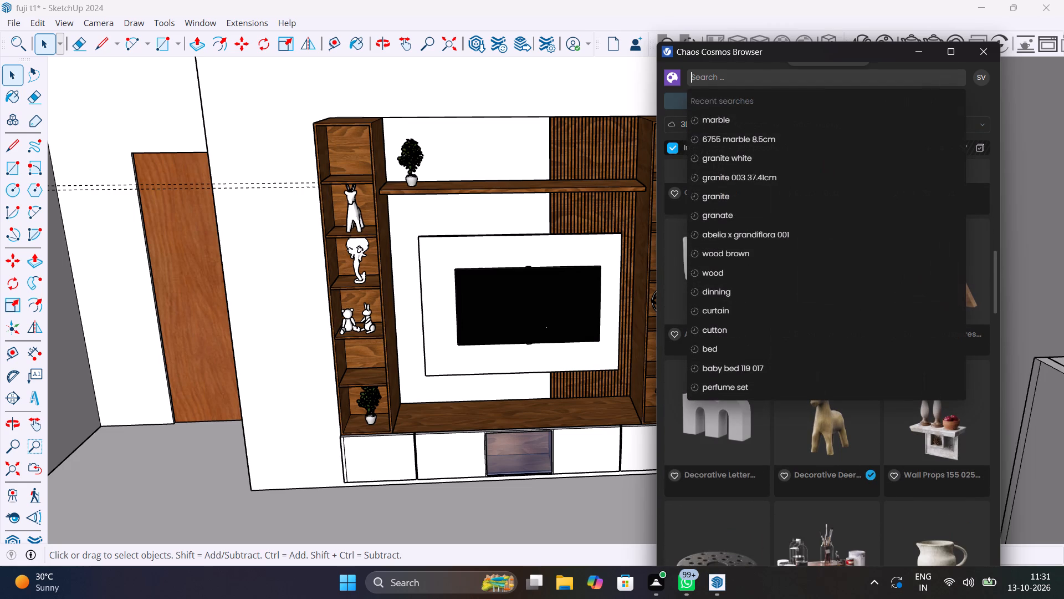
{"action": "type", "text": "flowrs"}
{"action": "key", "text": "Return"}
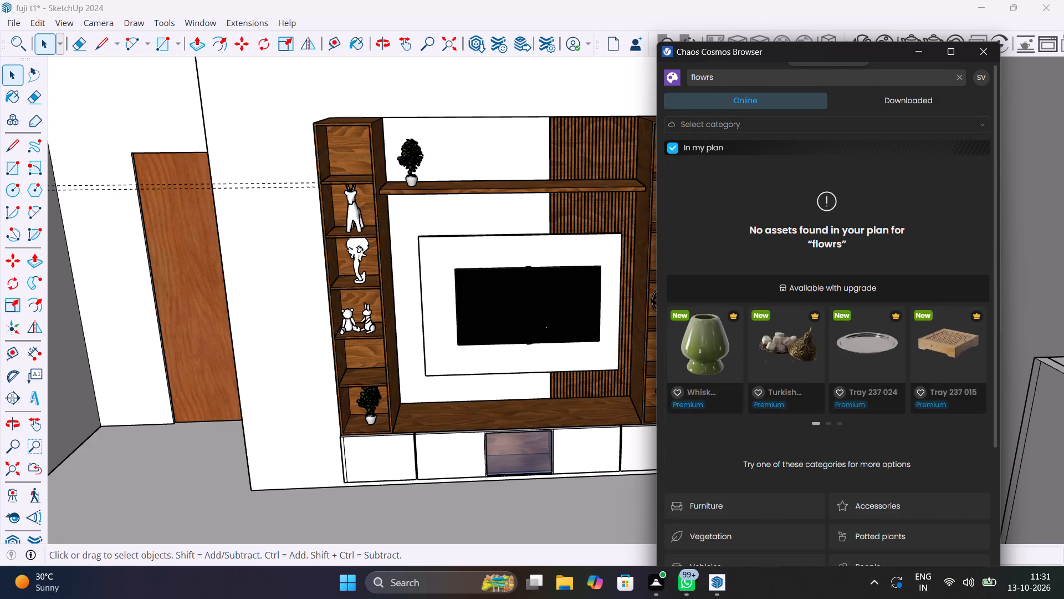
{"action": "key", "text": "BackSpace"}
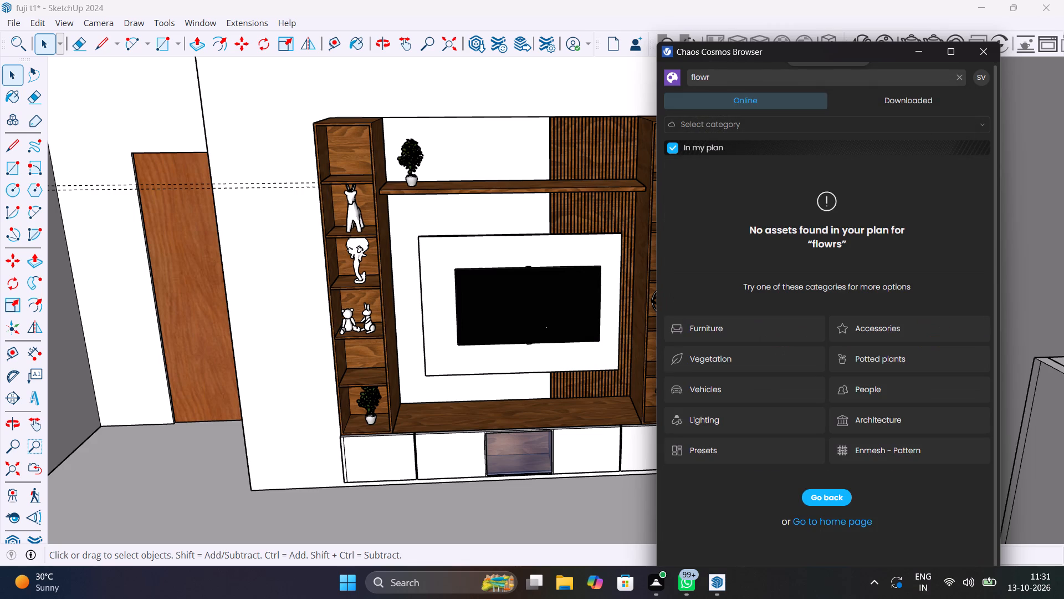
{"action": "key", "text": "BackSpace"}
{"action": "type", "text": "ers"}
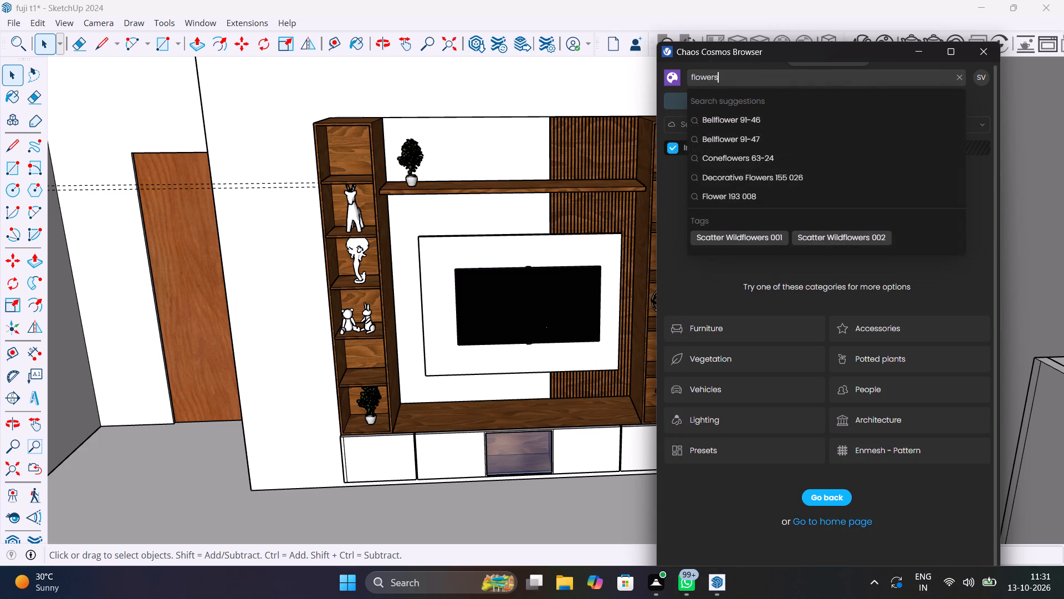
{"action": "key", "text": "Return"}
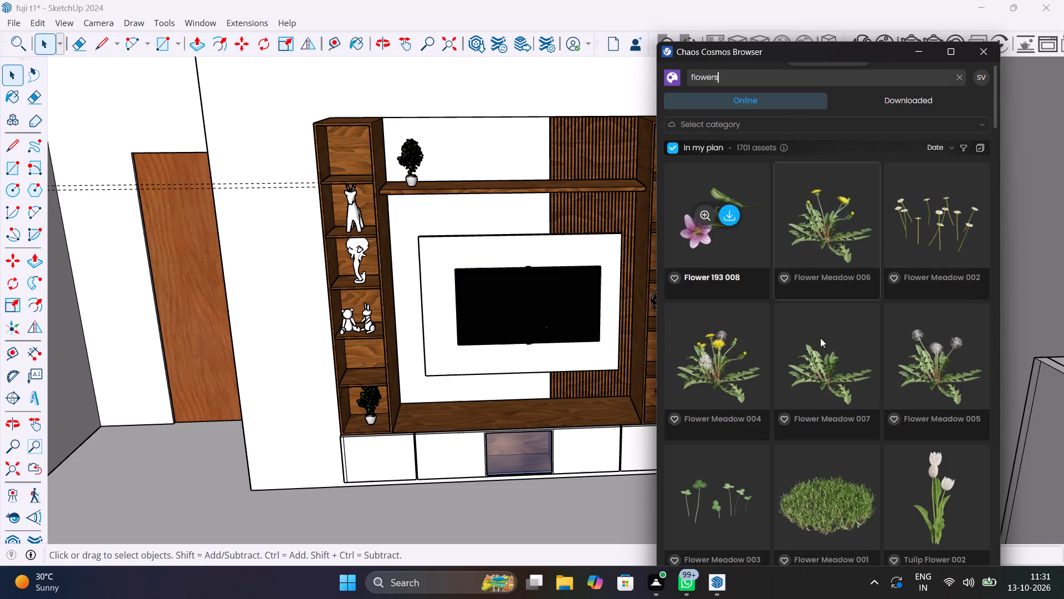
Find Vase Flowers 26-02 among the flower results, download it and import it into the model.
{"action": "scroll", "coordinate": [823, 344], "scroll_direction": "down", "scroll_amount": 9}
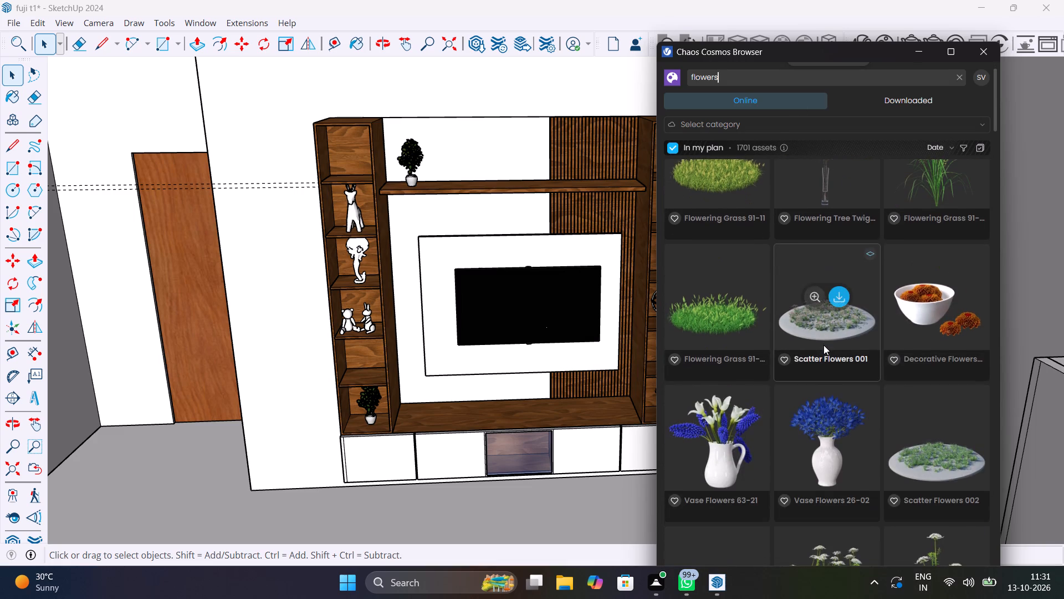
{"action": "scroll", "coordinate": [823, 345], "scroll_direction": "up", "scroll_amount": 2}
{"action": "scroll", "coordinate": [823, 345], "scroll_direction": "down", "scroll_amount": 2}
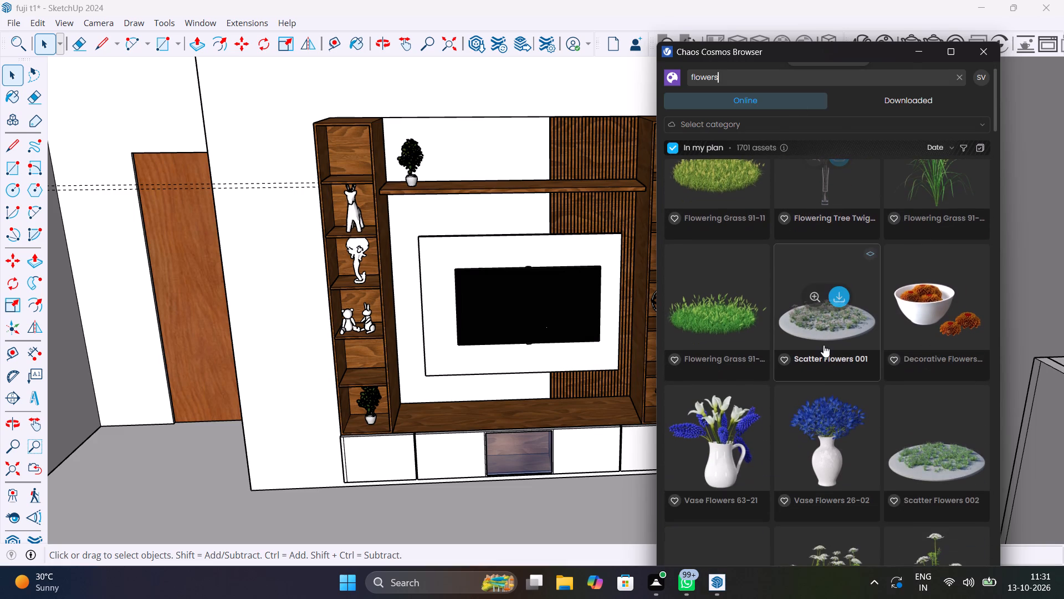
{"action": "scroll", "coordinate": [823, 345], "scroll_direction": "down", "scroll_amount": 6}
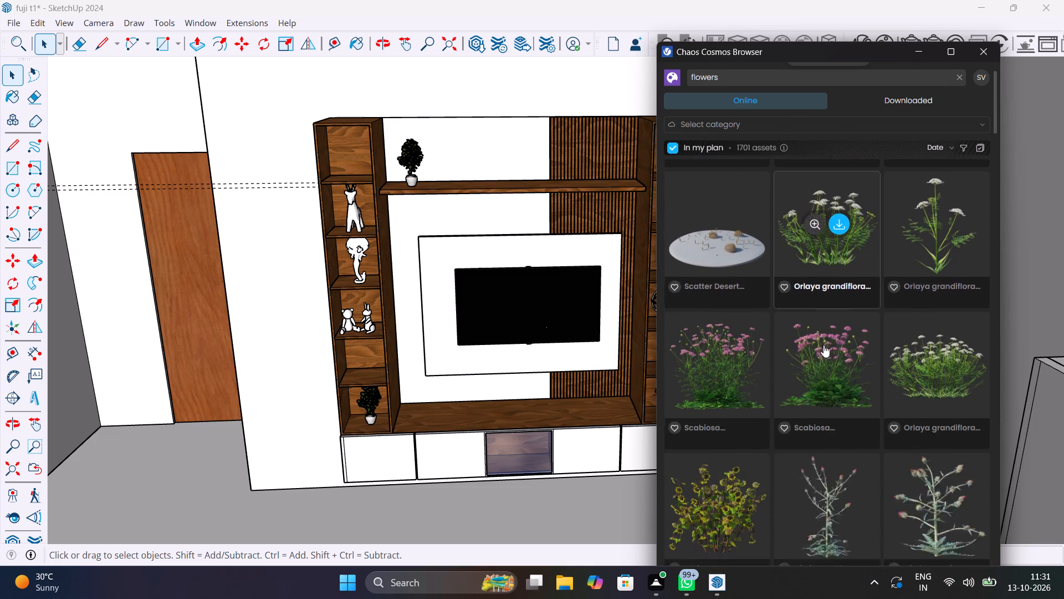
{"action": "scroll", "coordinate": [823, 345], "scroll_direction": "down", "scroll_amount": 13}
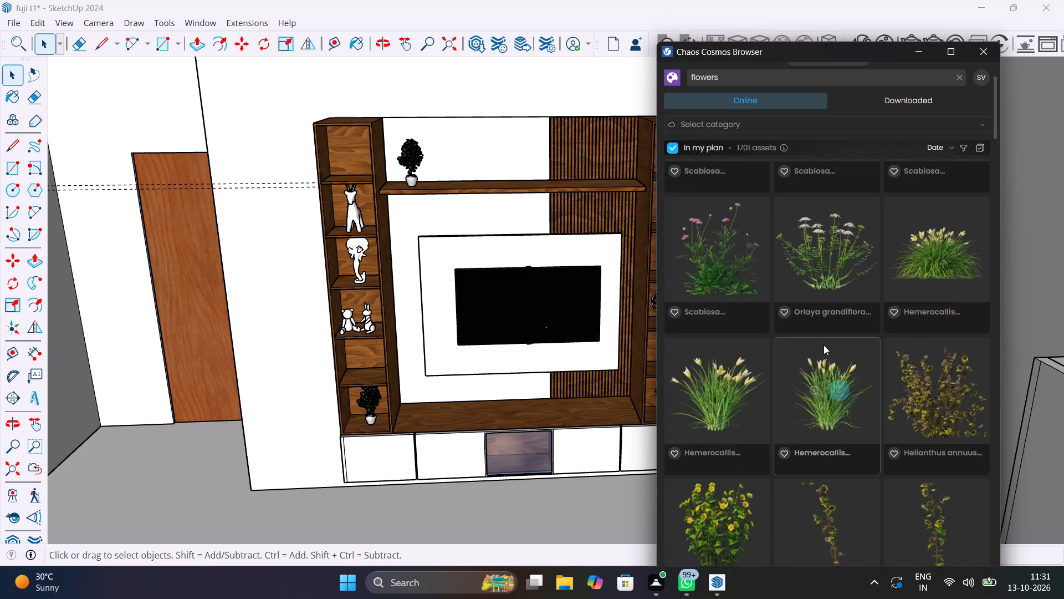
{"action": "scroll", "coordinate": [823, 345], "scroll_direction": "down", "scroll_amount": 13}
{"action": "scroll", "coordinate": [823, 345], "scroll_direction": "down", "scroll_amount": 8}
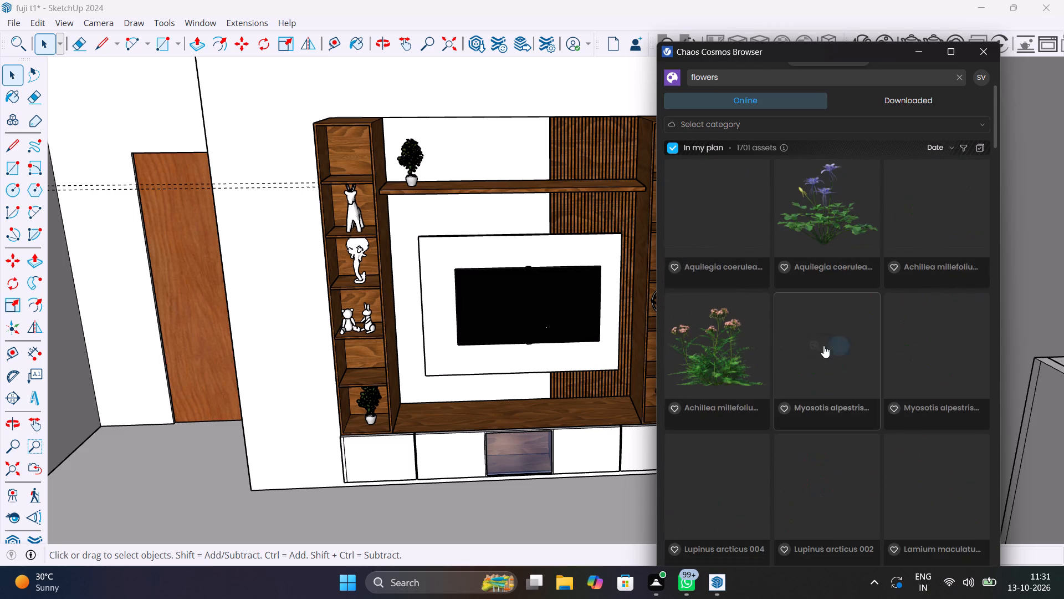
{"action": "scroll", "coordinate": [823, 346], "scroll_direction": "down", "scroll_amount": 8}
{"action": "scroll", "coordinate": [823, 346], "scroll_direction": "down", "scroll_amount": 15}
{"action": "scroll", "coordinate": [823, 346], "scroll_direction": "up", "scroll_amount": 7}
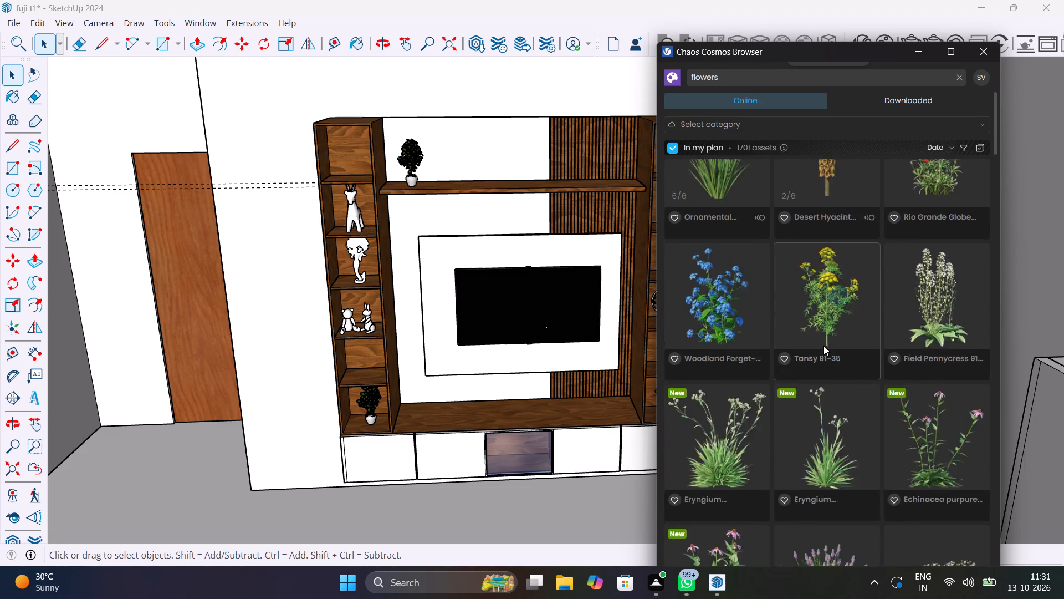
{"action": "scroll", "coordinate": [823, 346], "scroll_direction": "up", "scroll_amount": 20}
{"action": "scroll", "coordinate": [823, 346], "scroll_direction": "up", "scroll_amount": 20}
{"action": "scroll", "coordinate": [823, 346], "scroll_direction": "up", "scroll_amount": 5}
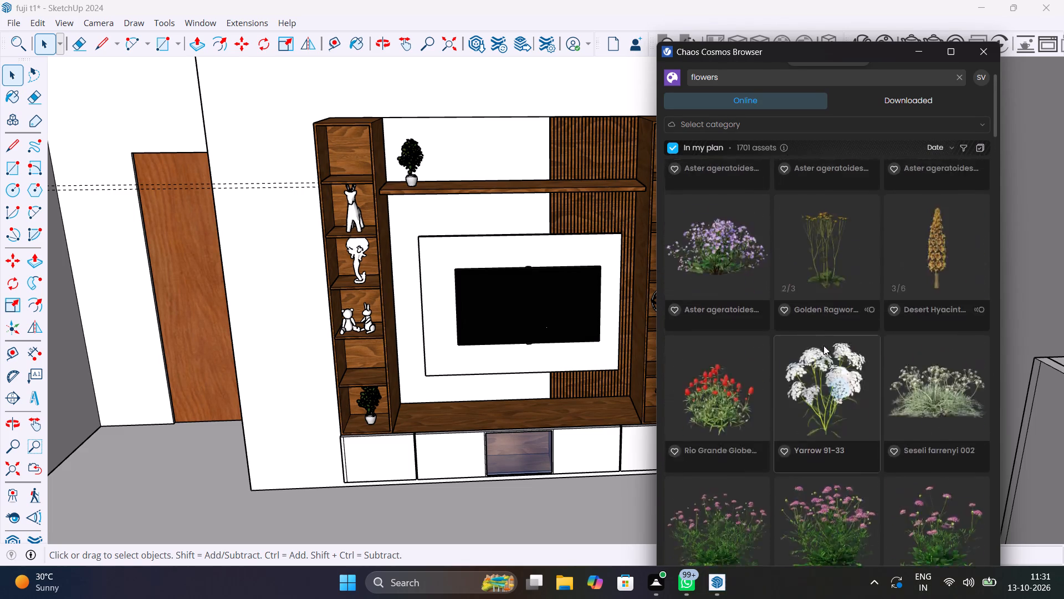
{"action": "scroll", "coordinate": [823, 346], "scroll_direction": "up", "scroll_amount": 9}
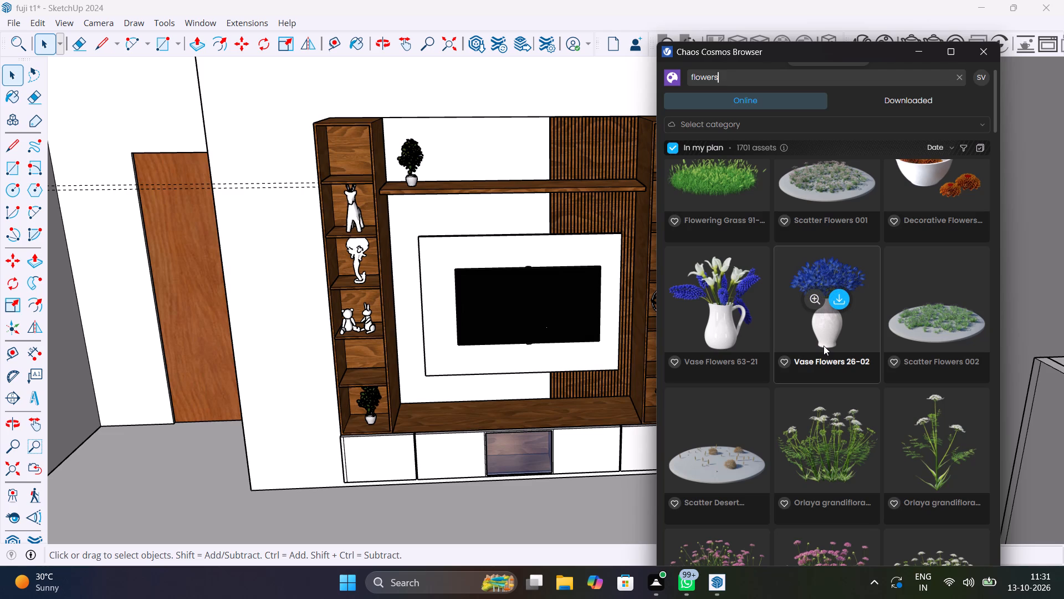
{"action": "left_click", "coordinate": [837, 295]}
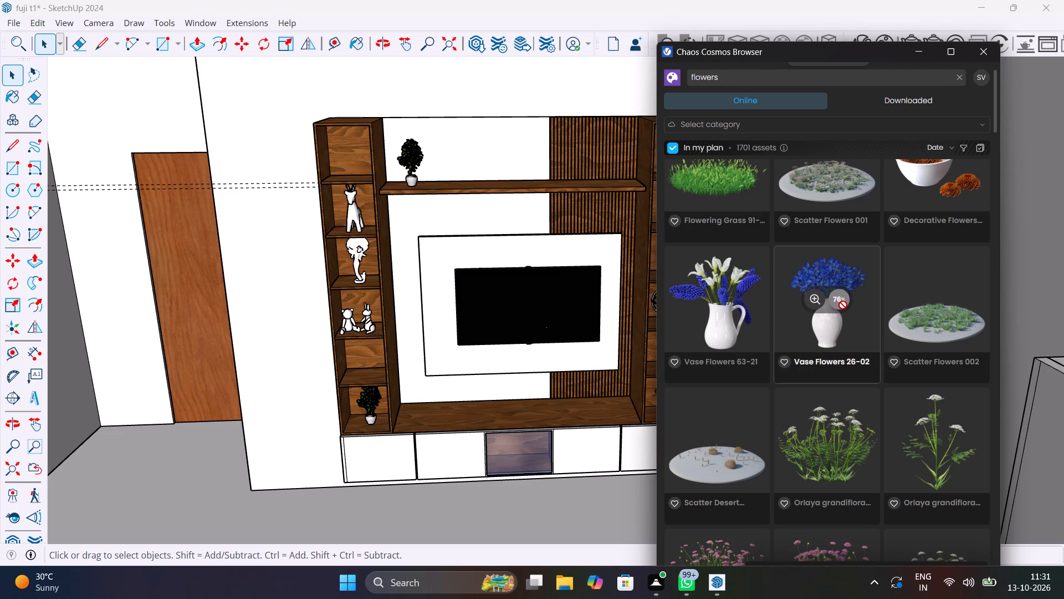
{"action": "left_click", "coordinate": [843, 305]}
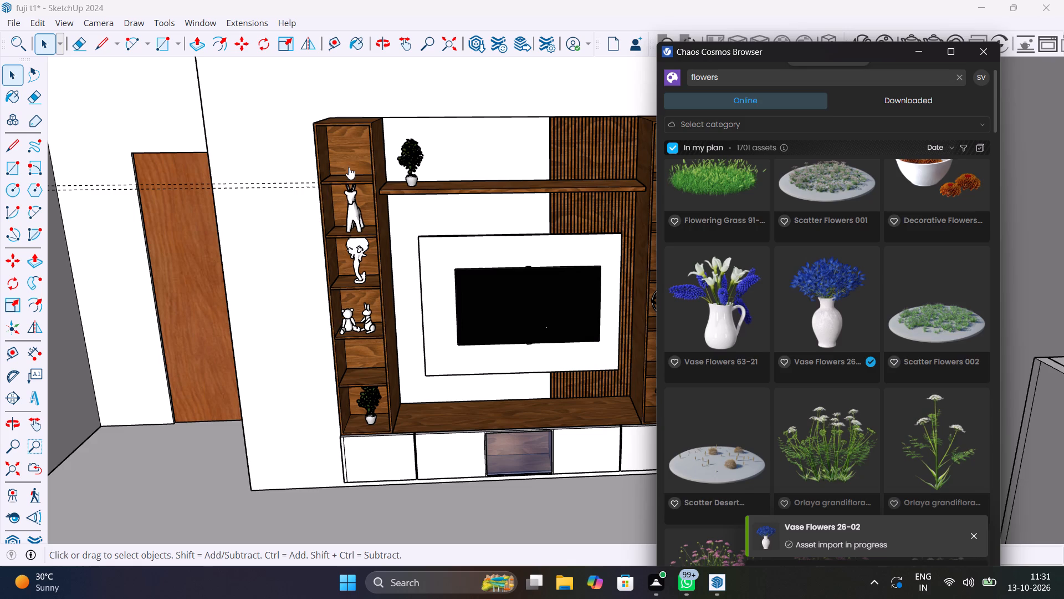
Place the flower vase in the left-hand tower's second compartment from the bottom, above the potted plant, and end the placement.
{"action": "scroll", "coordinate": [337, 188], "scroll_direction": "up", "scroll_amount": 5}
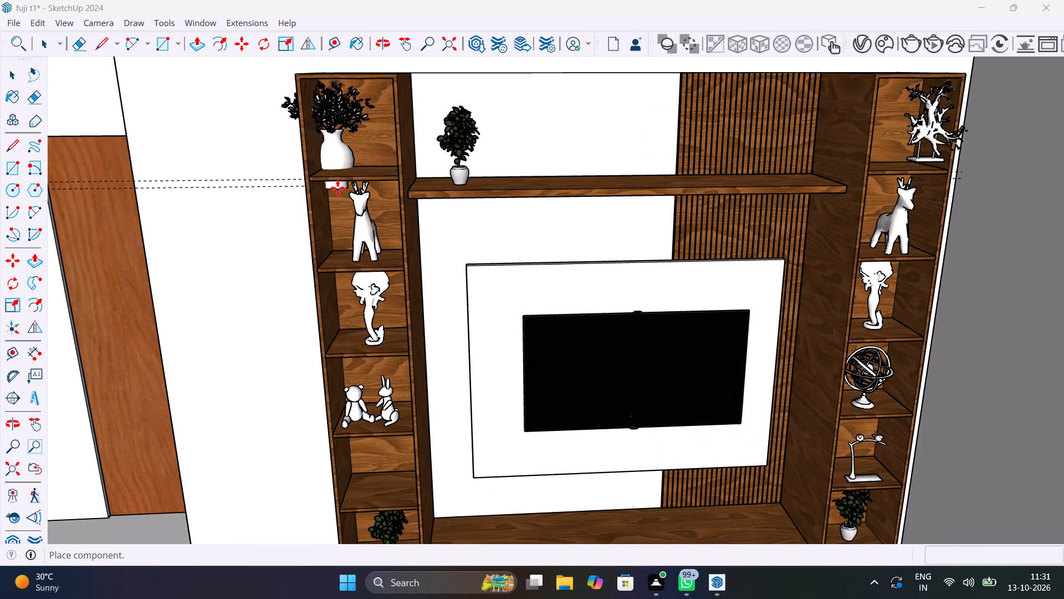
{"action": "middle_click_drag", "start_coordinate": [386, 484], "coordinate": [401, 346], "text": "shift"}
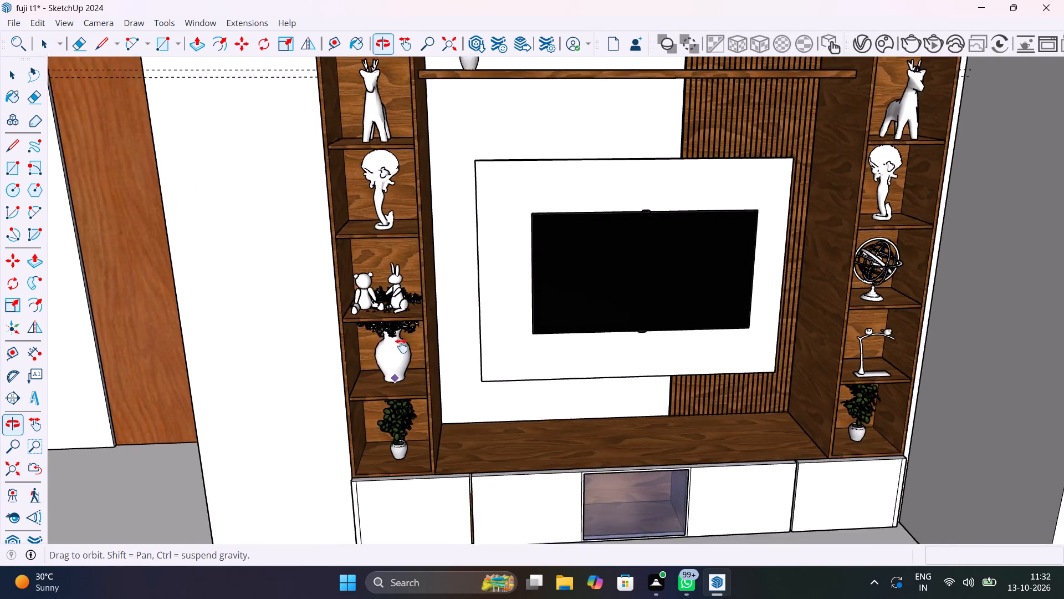
{"action": "middle_click_drag", "start_coordinate": [401, 346], "coordinate": [420, 267], "text": "shift"}
{"action": "scroll", "coordinate": [422, 278], "scroll_direction": "up", "scroll_amount": 11}
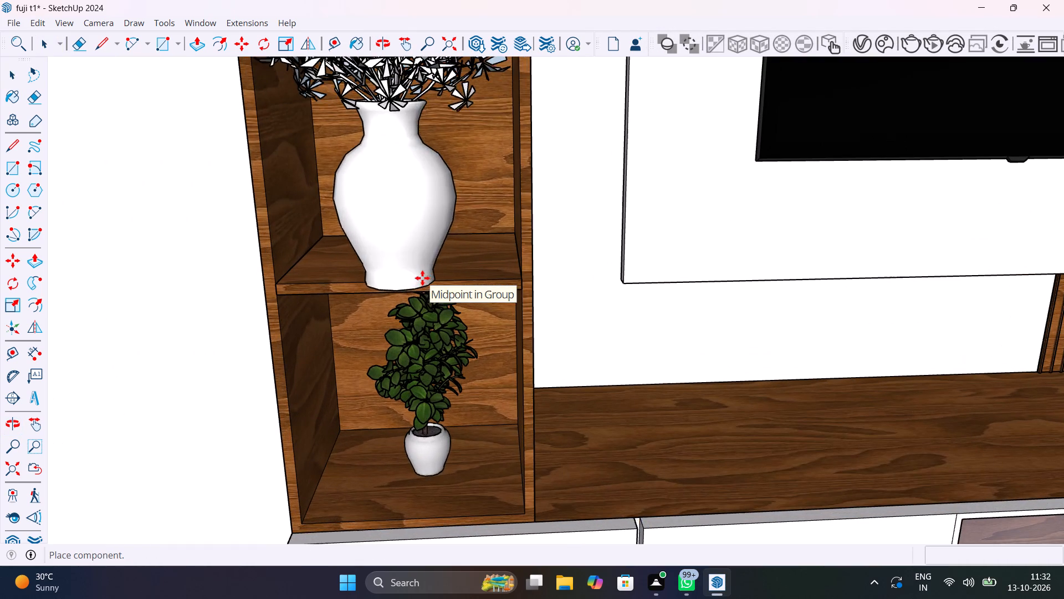
{"action": "left_click", "coordinate": [420, 267]}
{"action": "scroll", "coordinate": [420, 267], "scroll_direction": "down", "scroll_amount": 4}
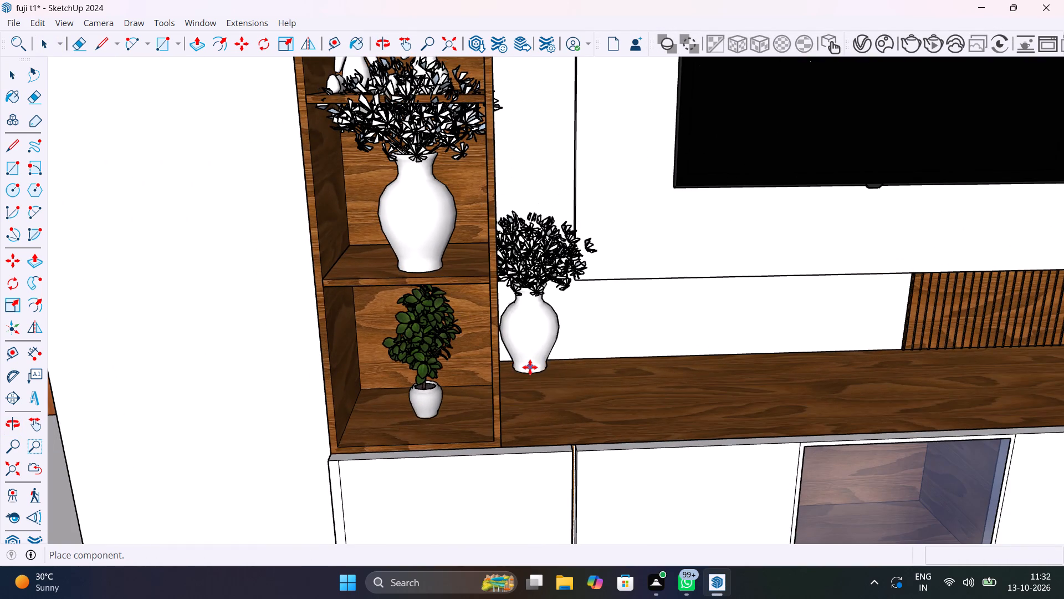
{"action": "key", "text": "space"}
Scale the flower vase down uniformly to suit its compartment in the left-hand tower.
{"action": "left_click", "coordinate": [446, 236]}
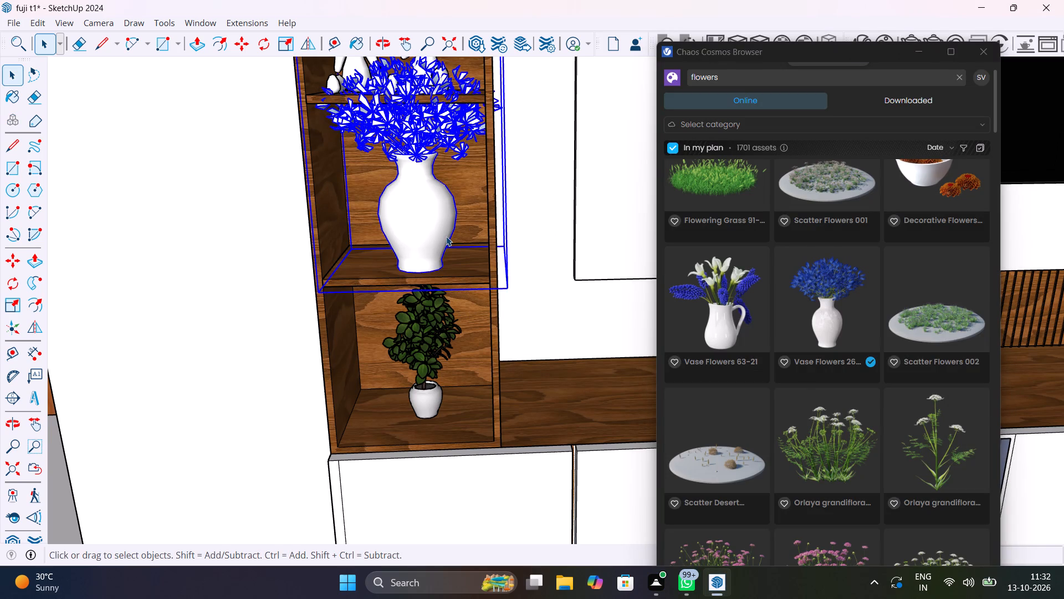
{"action": "key", "text": "s"}
{"action": "left_click", "coordinate": [507, 284]}
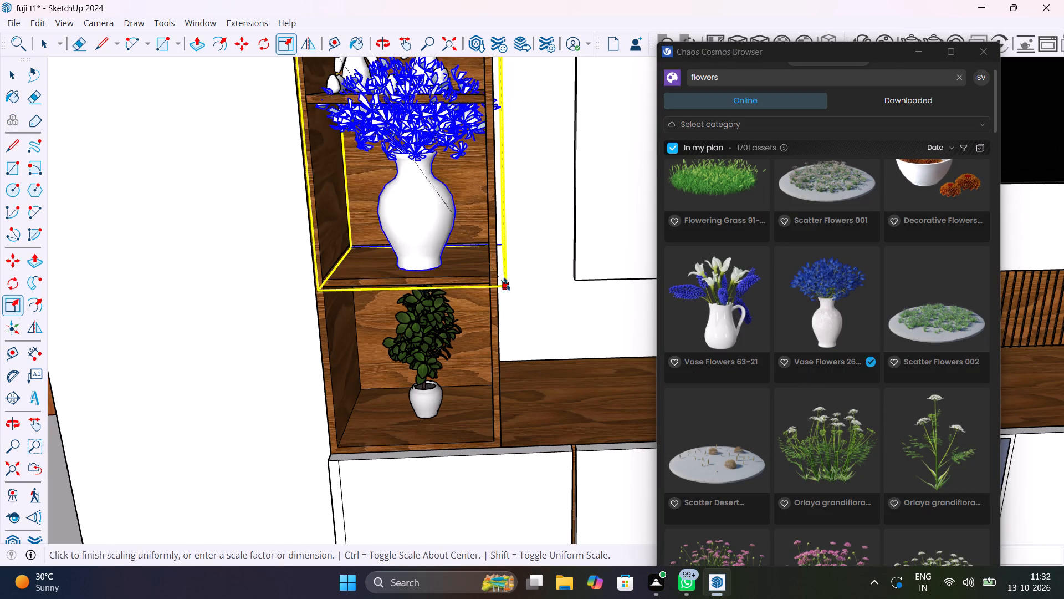
{"action": "left_click", "coordinate": [441, 243]}
Move the scaled flower vase down onto the shelf so it sits inside its compartment, and clear the selection.
{"action": "key", "text": "m"}
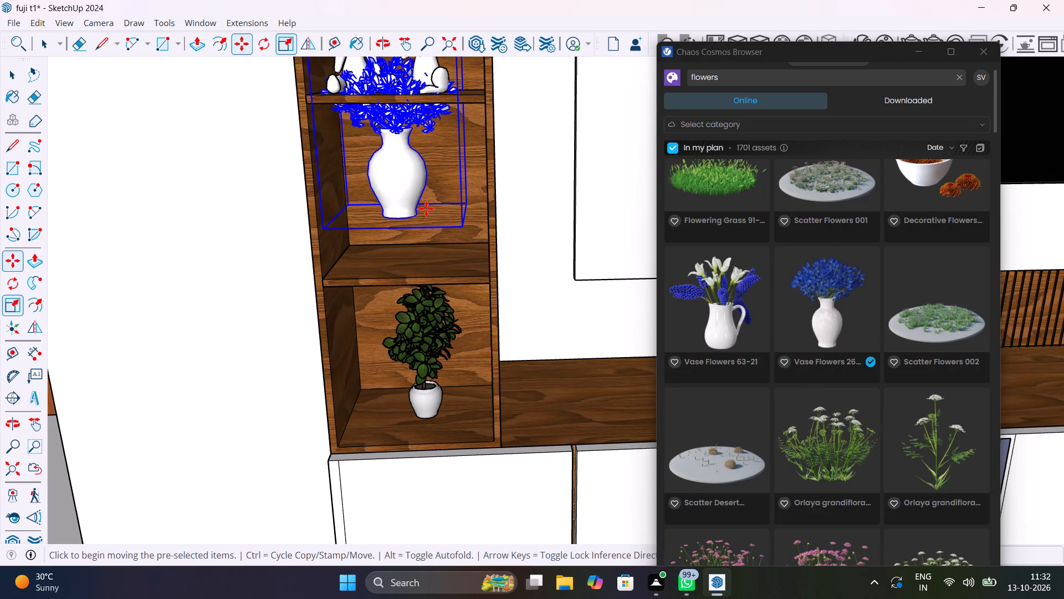
{"action": "left_click", "coordinate": [461, 227]}
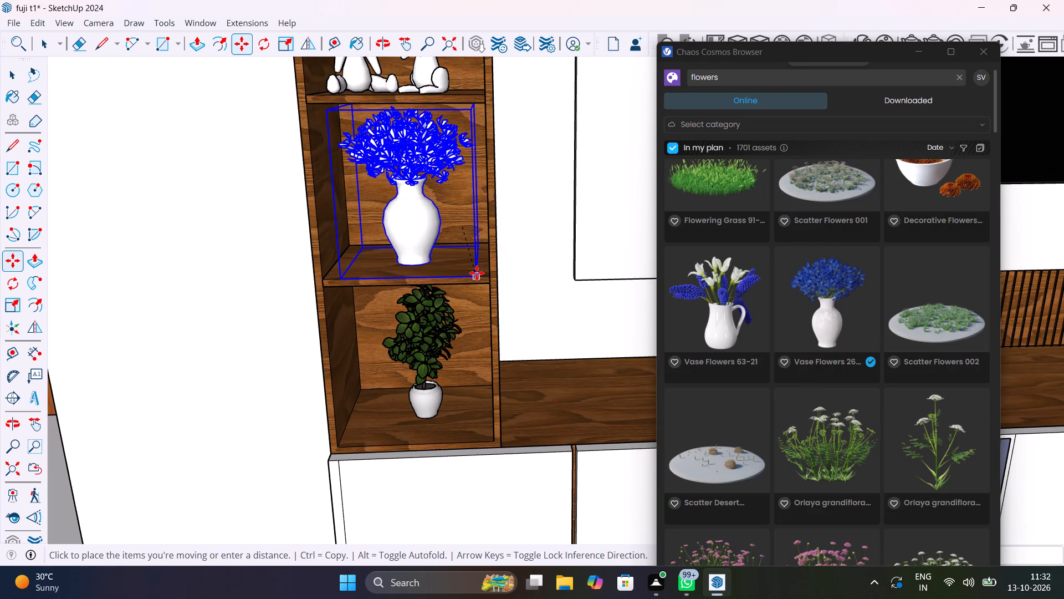
{"action": "scroll", "coordinate": [477, 273], "scroll_direction": "up", "scroll_amount": 5}
{"action": "left_click", "coordinate": [477, 273]}
{"action": "scroll", "coordinate": [443, 273], "scroll_direction": "down", "scroll_amount": 13}
{"action": "scroll", "coordinate": [474, 336], "scroll_direction": "down", "scroll_amount": 5}
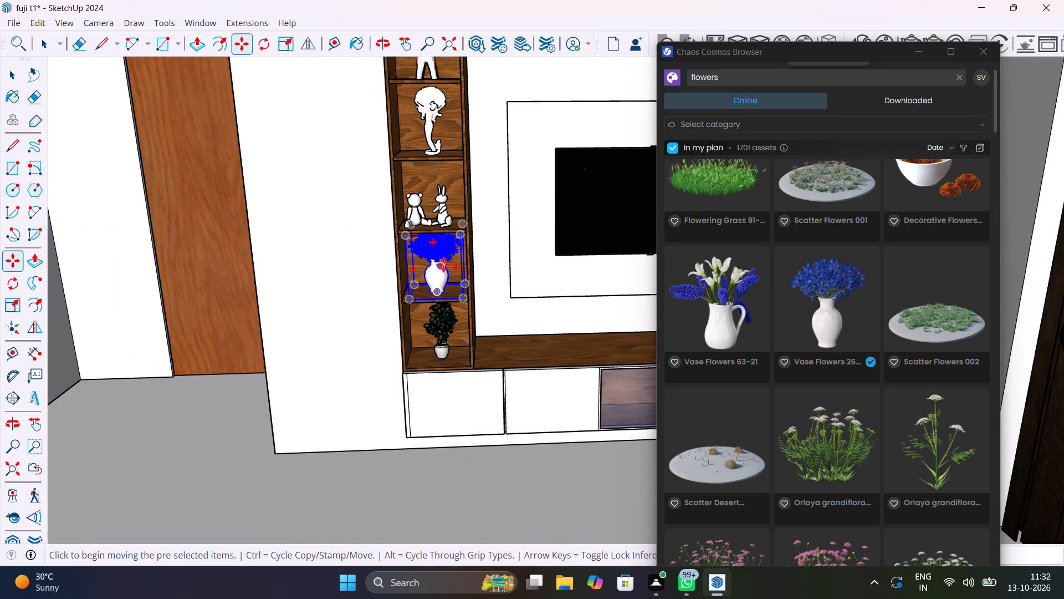
{"action": "key", "text": "space"}
{"action": "scroll", "coordinate": [499, 318], "scroll_direction": "down", "scroll_amount": 7}
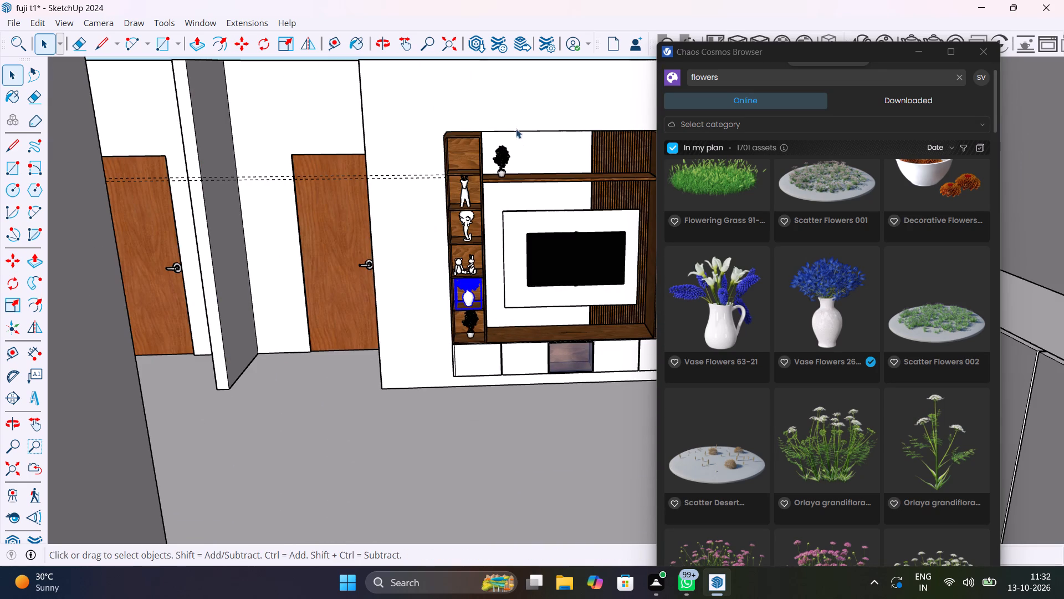
{"action": "left_click", "coordinate": [515, 118]}
{"action": "left_click", "coordinate": [534, 456]}
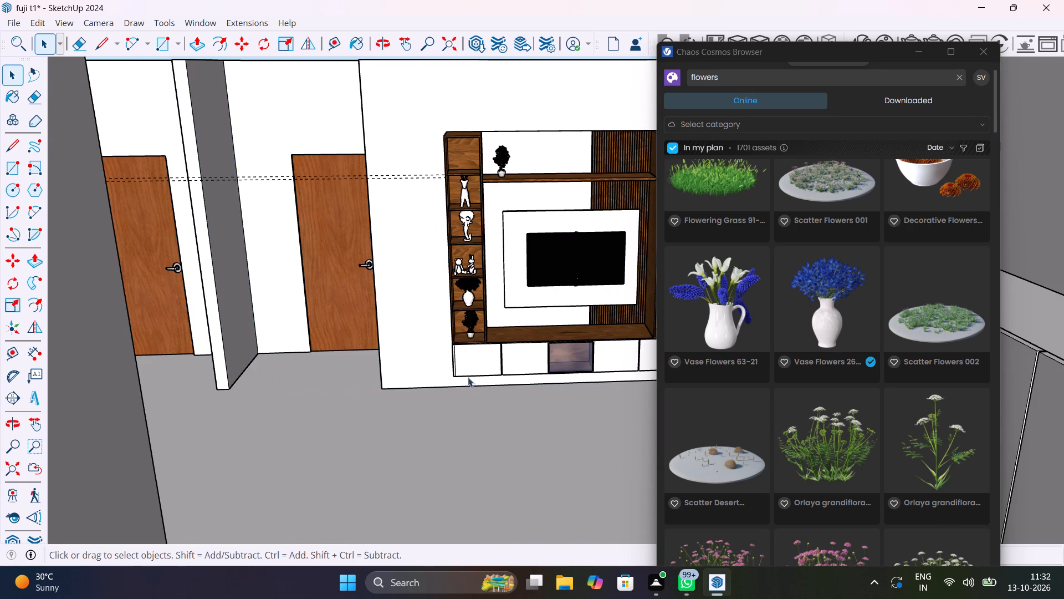
Find Vase Flowers 63-21 among the flower results, download it and import it into the model.
{"action": "middle_click_drag", "start_coordinate": [502, 373], "coordinate": [388, 372], "text": "shift"}
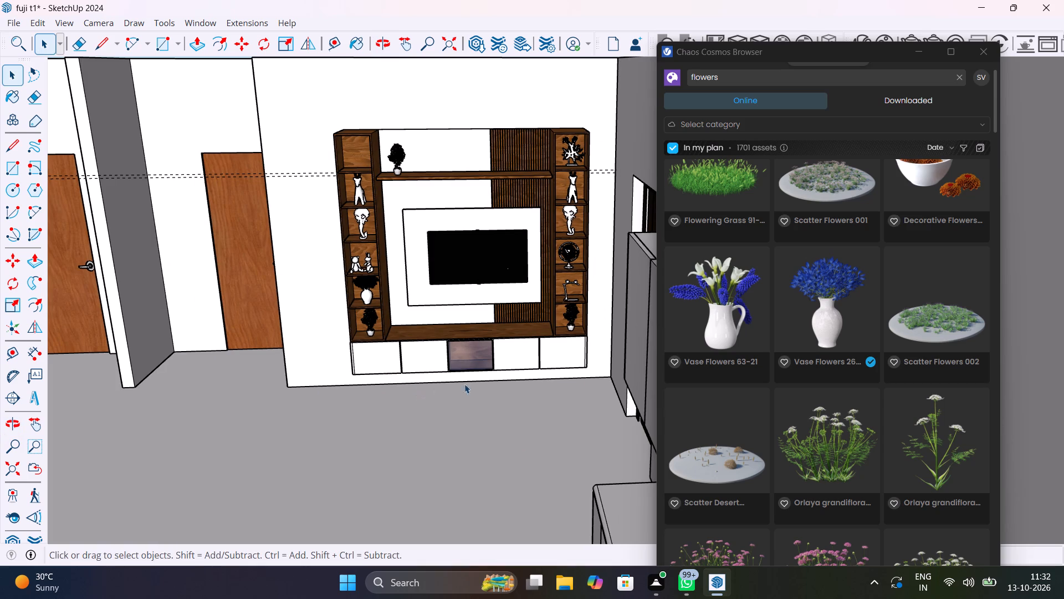
{"action": "scroll", "coordinate": [734, 347], "scroll_direction": "up", "scroll_amount": 8}
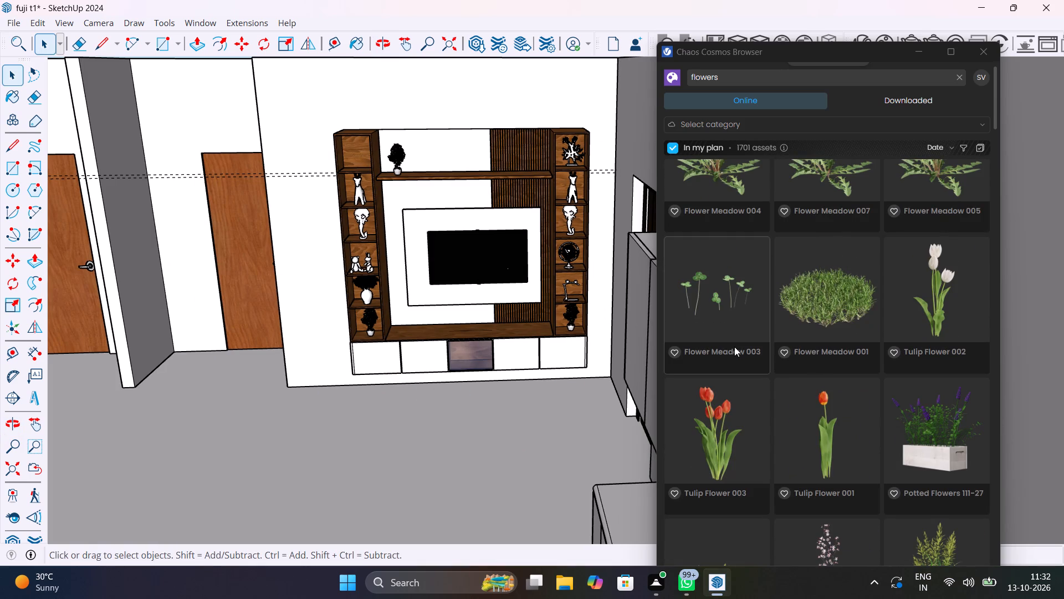
{"action": "scroll", "coordinate": [734, 347], "scroll_direction": "up", "scroll_amount": 11}
{"action": "scroll", "coordinate": [734, 347], "scroll_direction": "down", "scroll_amount": 4}
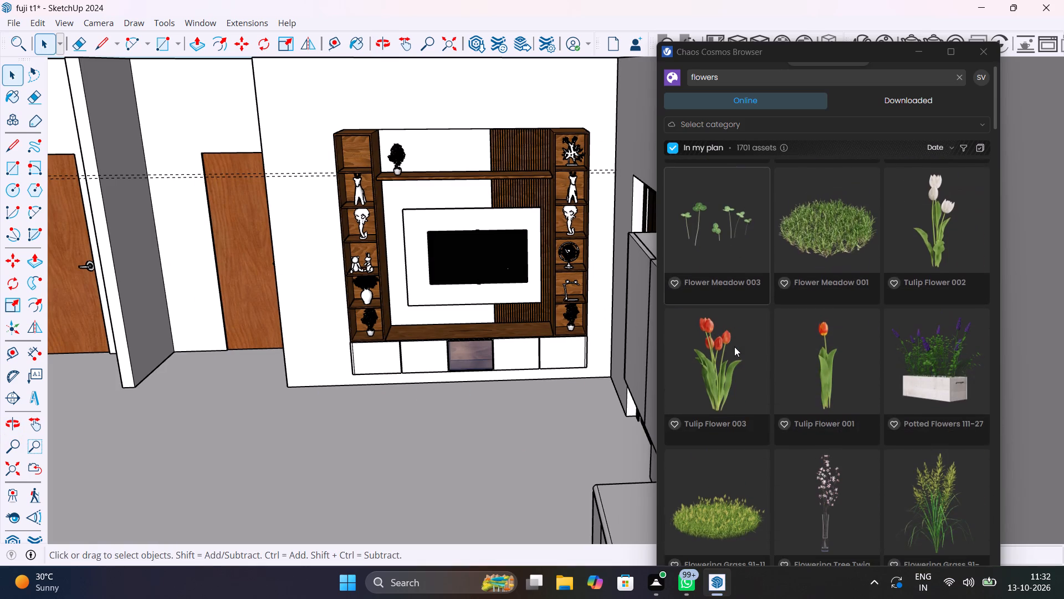
{"action": "scroll", "coordinate": [734, 347], "scroll_direction": "down", "scroll_amount": 6}
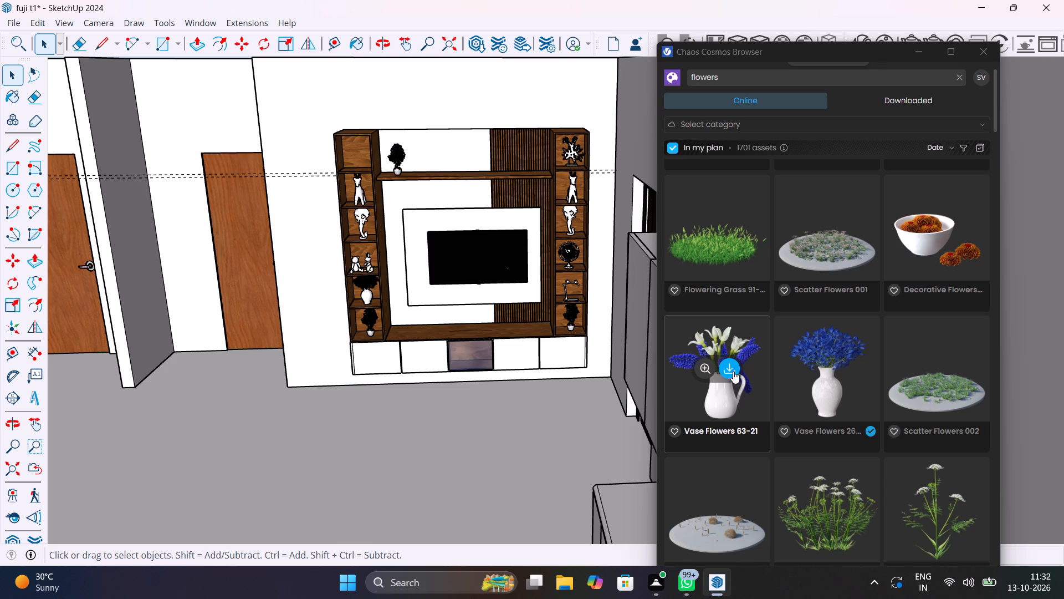
{"action": "left_click", "coordinate": [728, 368]}
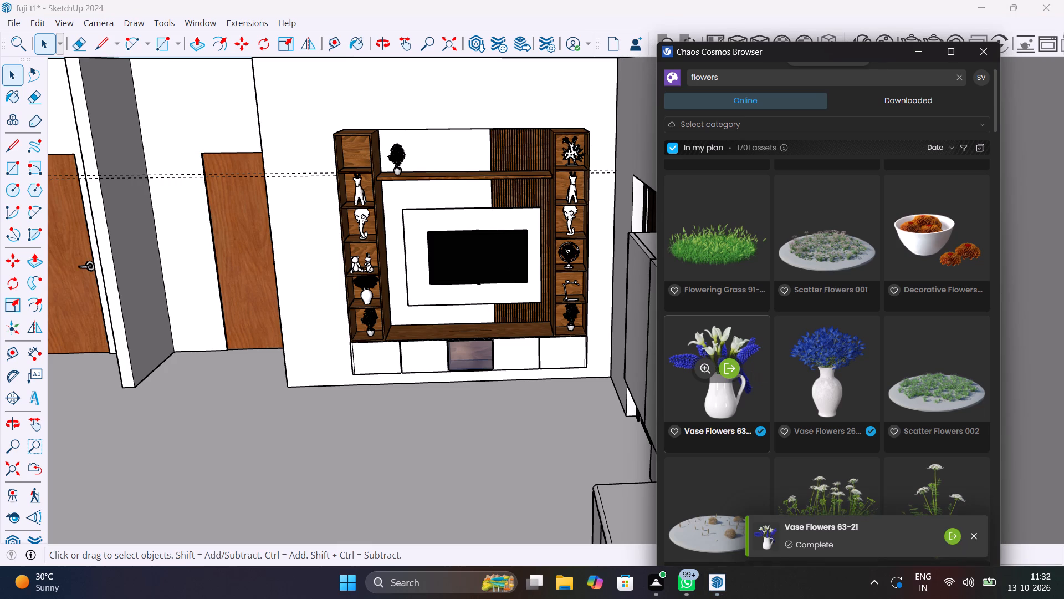
{"action": "left_click", "coordinate": [736, 373]}
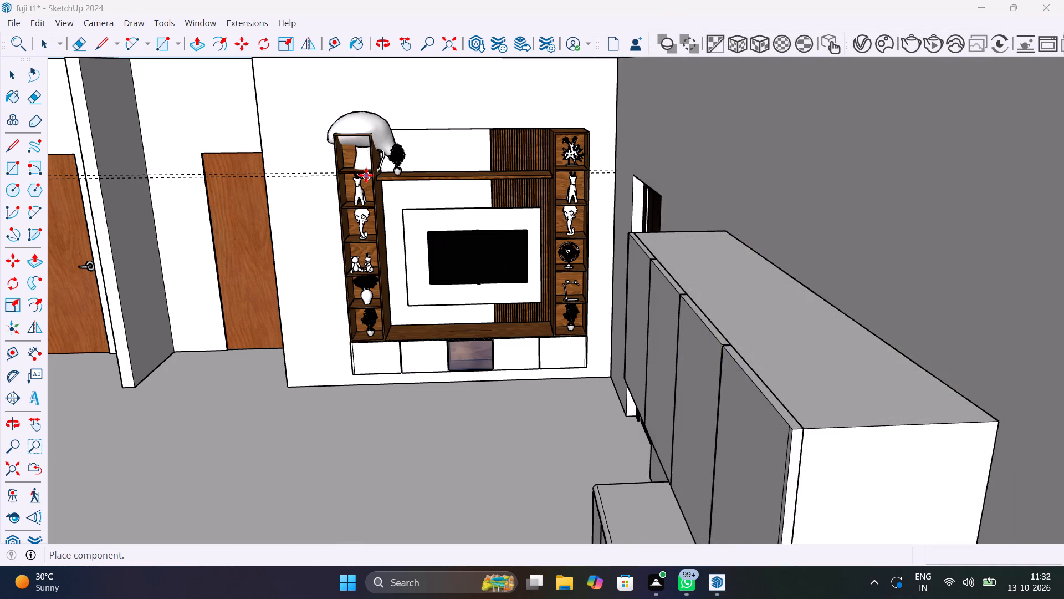
Place the jug-shaped flower vase in the left-hand tower's top compartment, above the deer, and end the placement.
{"action": "scroll", "coordinate": [366, 175], "scroll_direction": "up", "scroll_amount": 15}
{"action": "scroll", "coordinate": [325, 155], "scroll_direction": "up", "scroll_amount": 2}
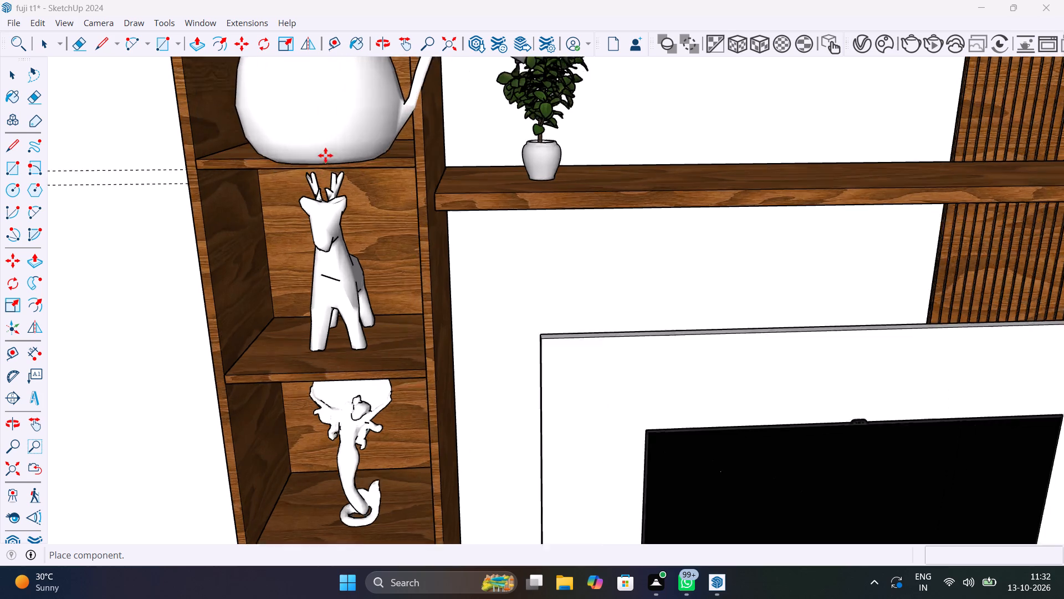
{"action": "scroll", "coordinate": [325, 155], "scroll_direction": "up", "scroll_amount": 9}
{"action": "left_click", "coordinate": [311, 143]}
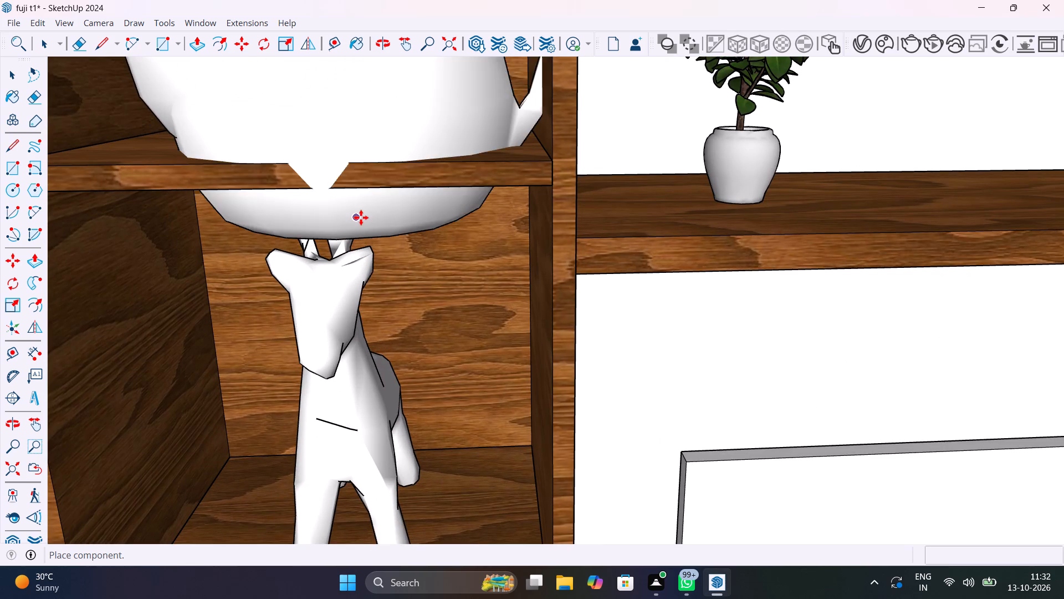
{"action": "scroll", "coordinate": [361, 217], "scroll_direction": "down", "scroll_amount": 15}
{"action": "key", "text": "space"}
{"action": "scroll", "coordinate": [361, 217], "scroll_direction": "down", "scroll_amount": 7}
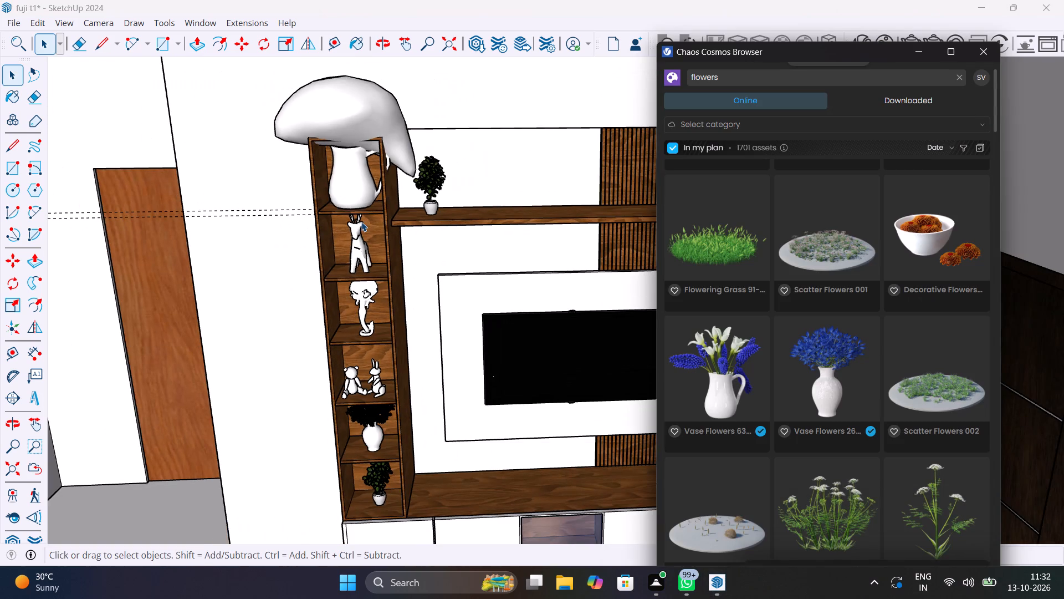
Scale the jug-shaped flower vase down uniformly from its corner to suit the left-hand tower's top compartment.
{"action": "key", "text": "s"}
{"action": "left_click", "coordinate": [337, 111]}
{"action": "key", "text": "s"}
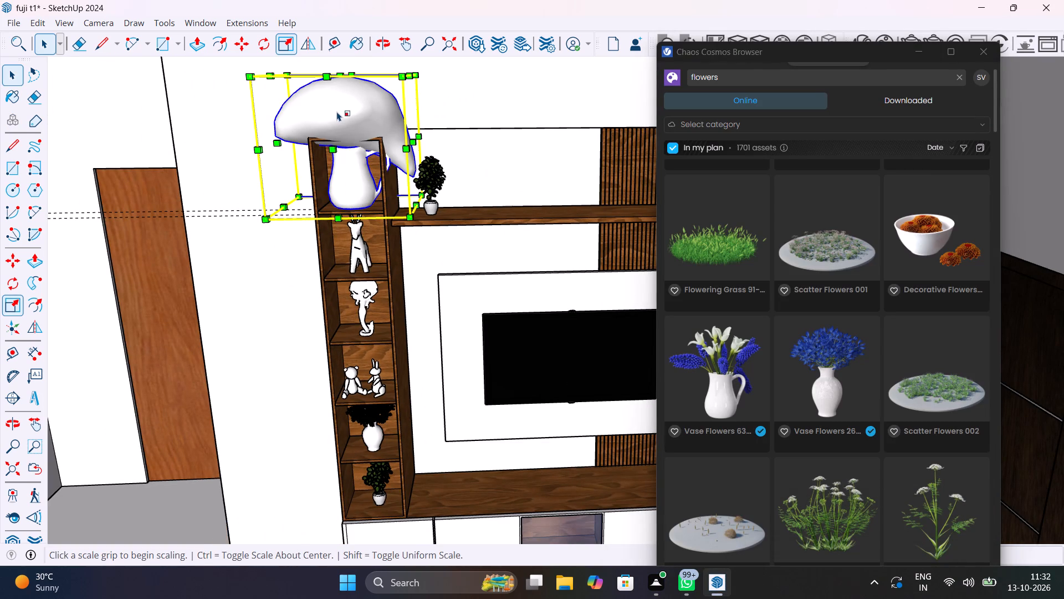
{"action": "left_click", "coordinate": [290, 74]}
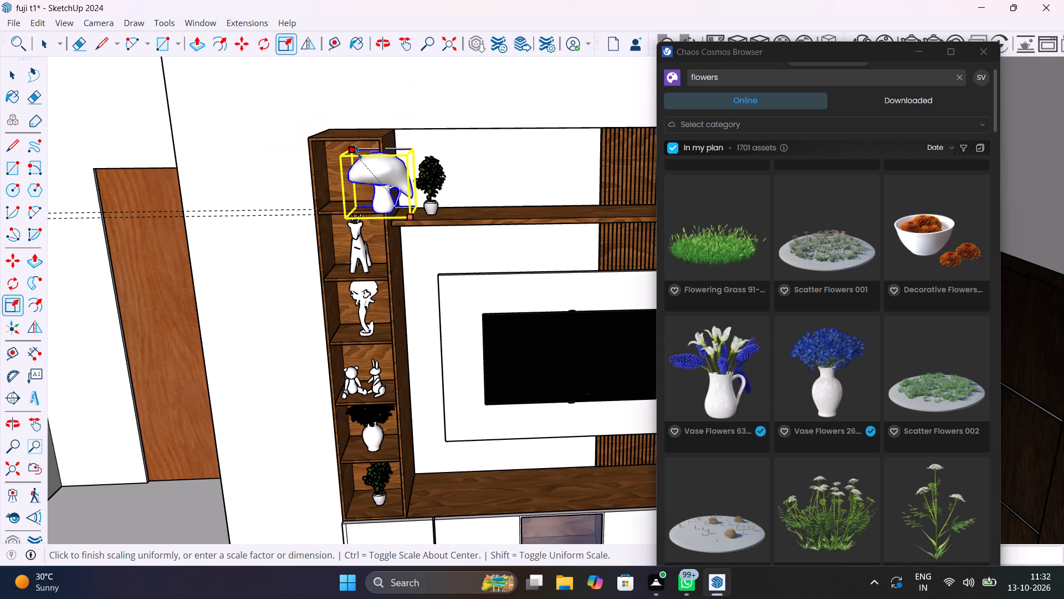
{"action": "left_click", "coordinate": [359, 153]}
Move the scaled jug-shaped vase onto the shelf inside the left-hand tower's top compartment, and clear the selection.
{"action": "scroll", "coordinate": [406, 207], "scroll_direction": "up", "scroll_amount": 11}
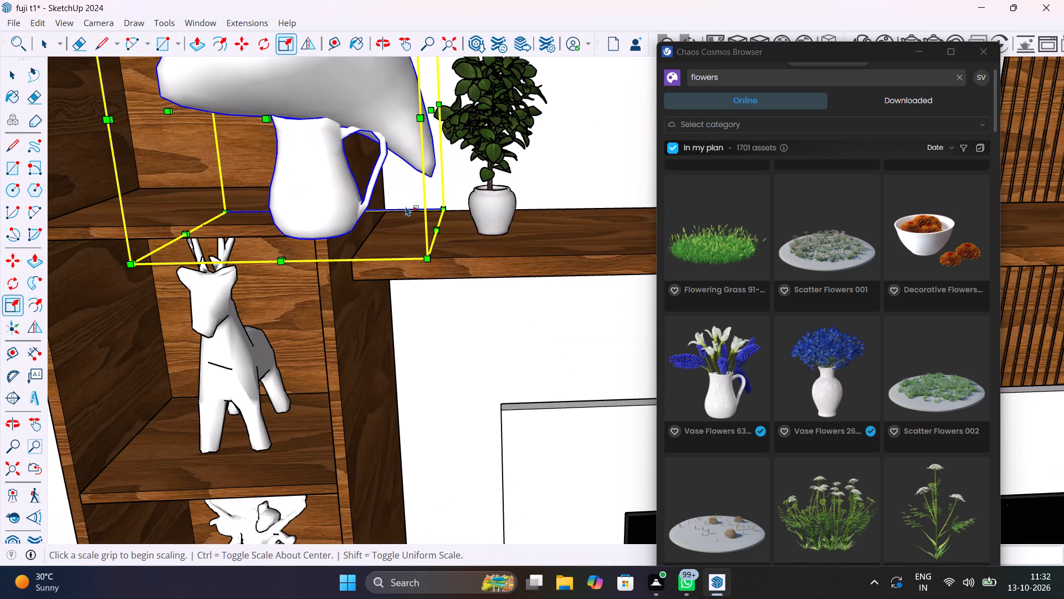
{"action": "key", "text": "m"}
{"action": "left_click", "coordinate": [426, 262]}
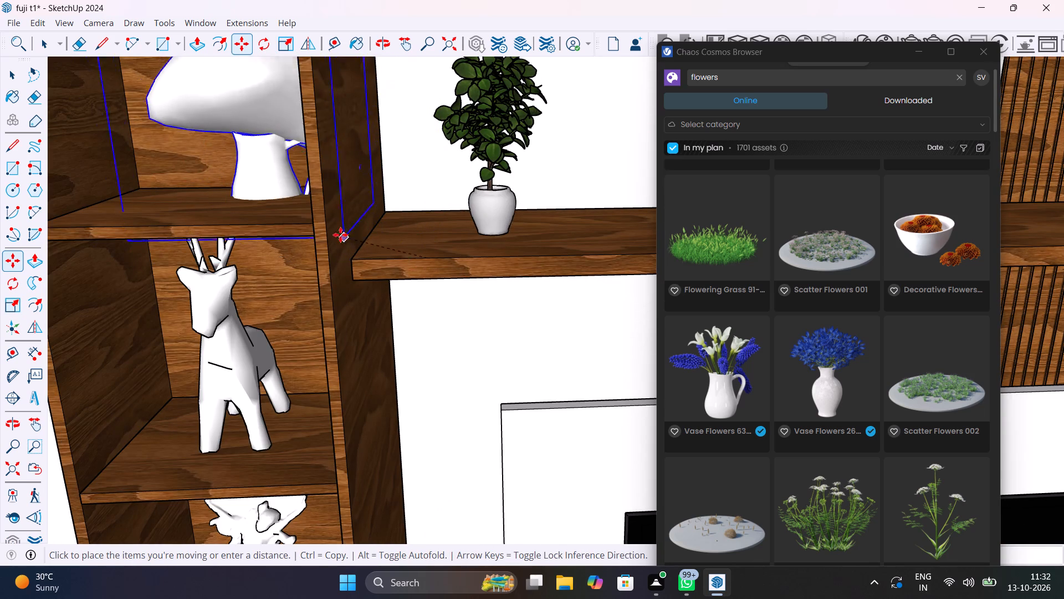
{"action": "left_click", "coordinate": [299, 228]}
{"action": "key", "text": "space"}
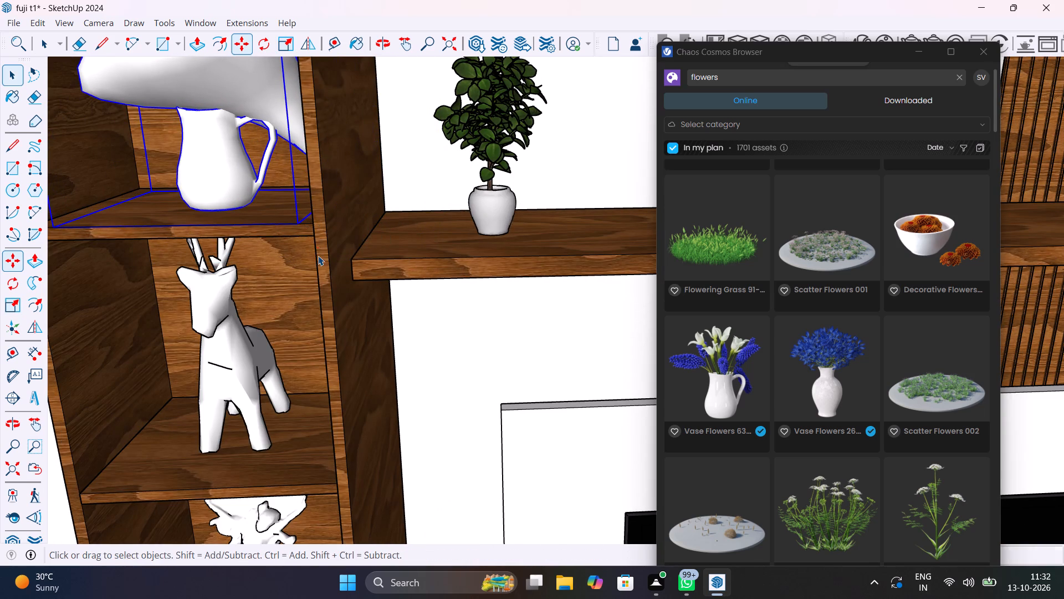
{"action": "scroll", "coordinate": [318, 256], "scroll_direction": "down", "scroll_amount": 20}
{"action": "scroll", "coordinate": [318, 256], "scroll_direction": "down", "scroll_amount": 7}
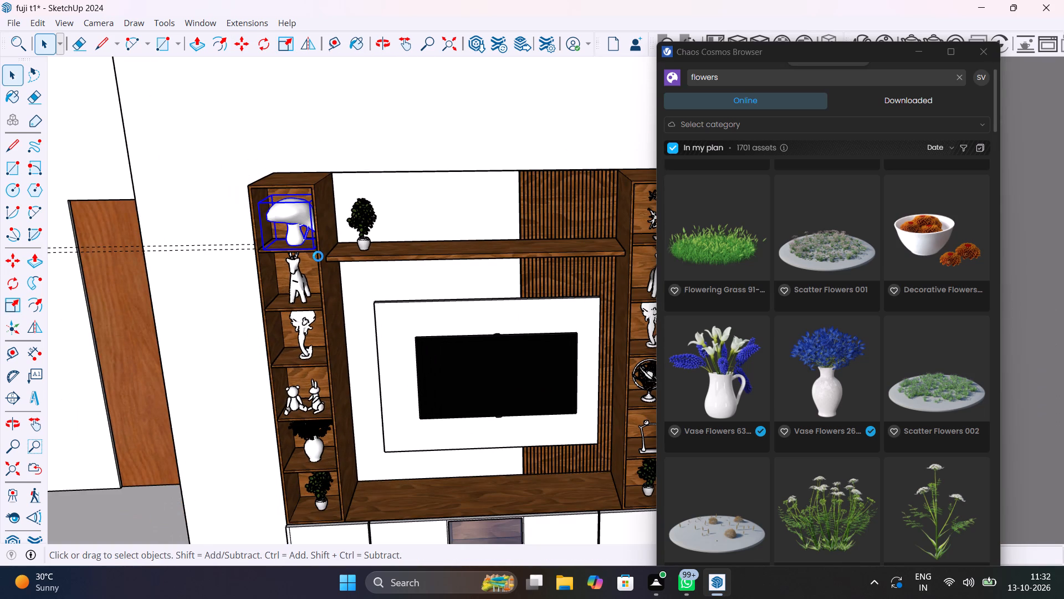
{"action": "scroll", "coordinate": [318, 256], "scroll_direction": "down", "scroll_amount": 11}
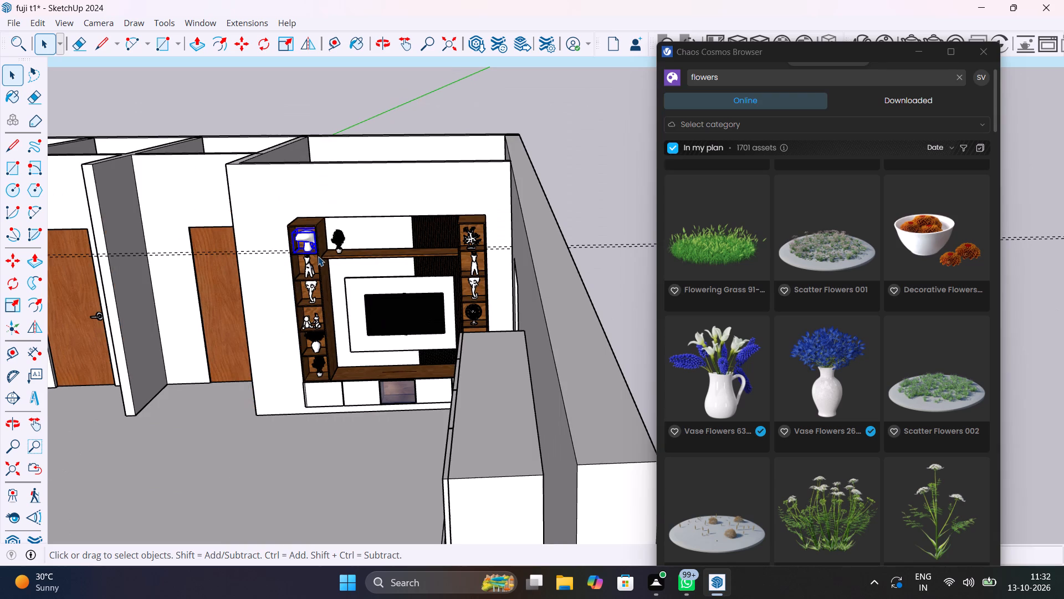
{"action": "left_click", "coordinate": [459, 114]}
Replace the flowers search in the asset library with a search for "setup box".
{"action": "scroll", "coordinate": [287, 257], "scroll_direction": "up", "scroll_amount": 5}
{"action": "middle_click_drag", "start_coordinate": [331, 287], "coordinate": [335, 285]}
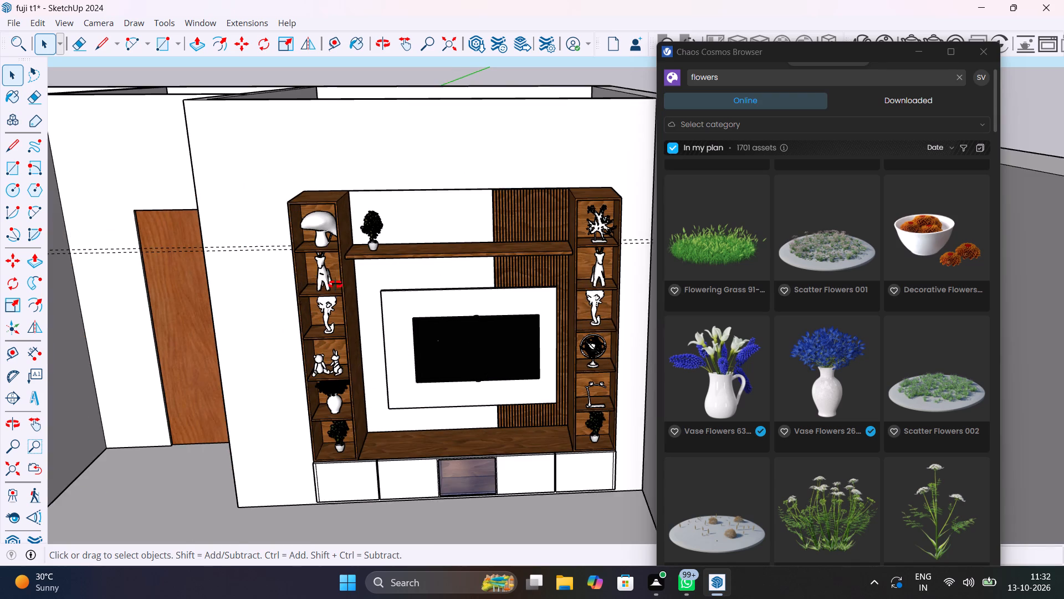
{"action": "middle_click_drag", "start_coordinate": [335, 285], "coordinate": [253, 217]}
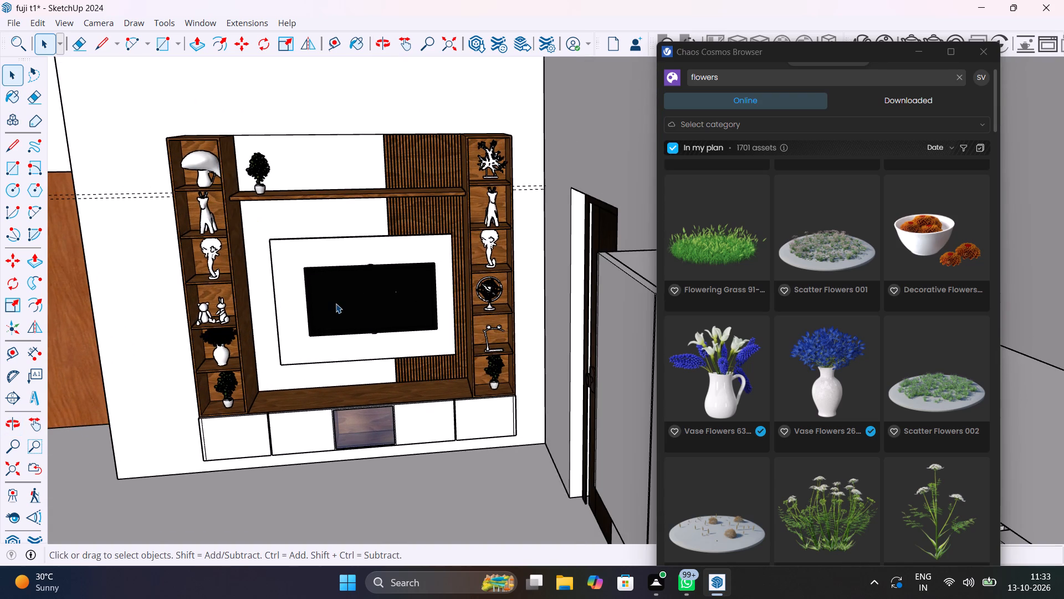
{"action": "scroll", "coordinate": [830, 369], "scroll_direction": "down", "scroll_amount": 13}
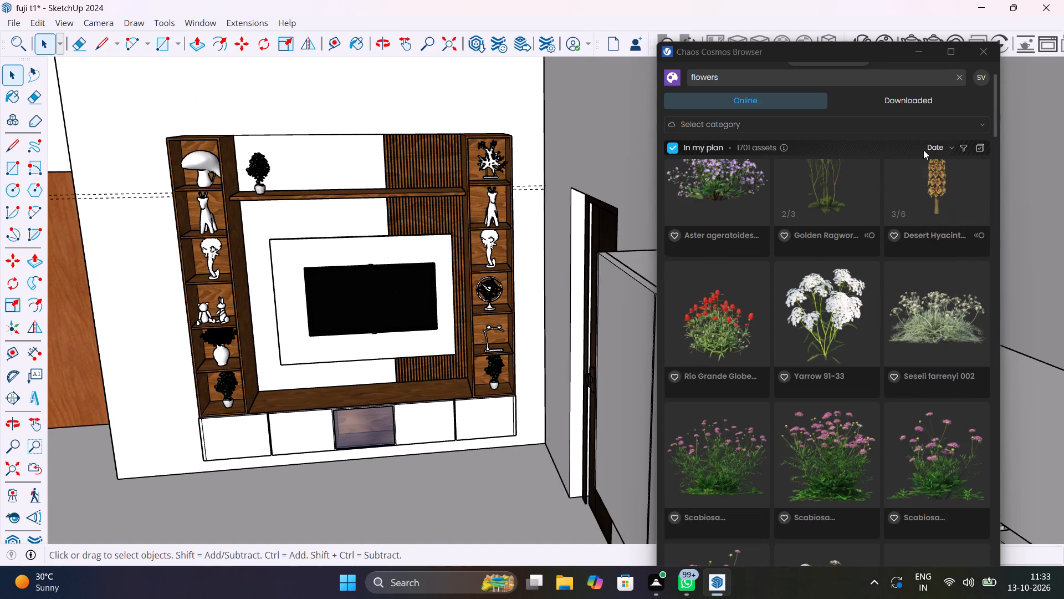
{"action": "left_click", "coordinate": [904, 77]}
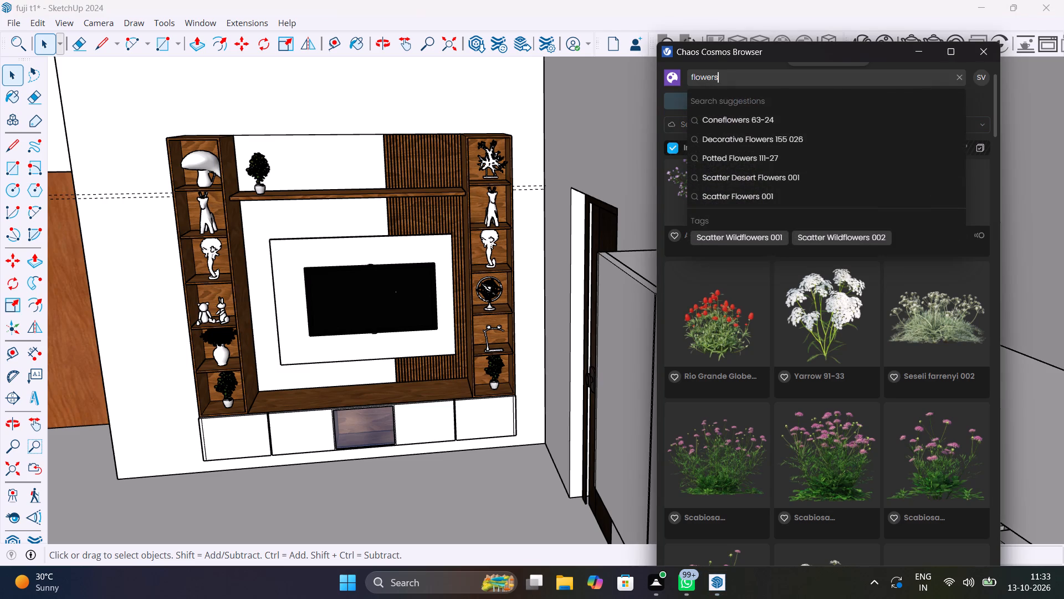
{"action": "key", "text": "BackSpace"}
{"action": "key", "text": "BackSpace"}
{"action": "key", "text": "BackSpace"}
{"action": "key", "text": "BackSpace"}
{"action": "key", "text": "BackSpace"}
{"action": "key", "text": "BackSpace"}
{"action": "key", "text": "BackSpace"}
{"action": "key", "text": "BackSpace"}
{"action": "key", "text": "BackSpace"}
{"action": "key", "text": "BackSpace"}
{"action": "key", "text": "BackSpace"}
{"action": "key", "text": "BackSpace"}
{"action": "key", "text": "BackSpace"}
{"action": "key", "text": "BackSpace"}
{"action": "key", "text": "BackSpace"}
{"action": "key", "text": "BackSpace"}
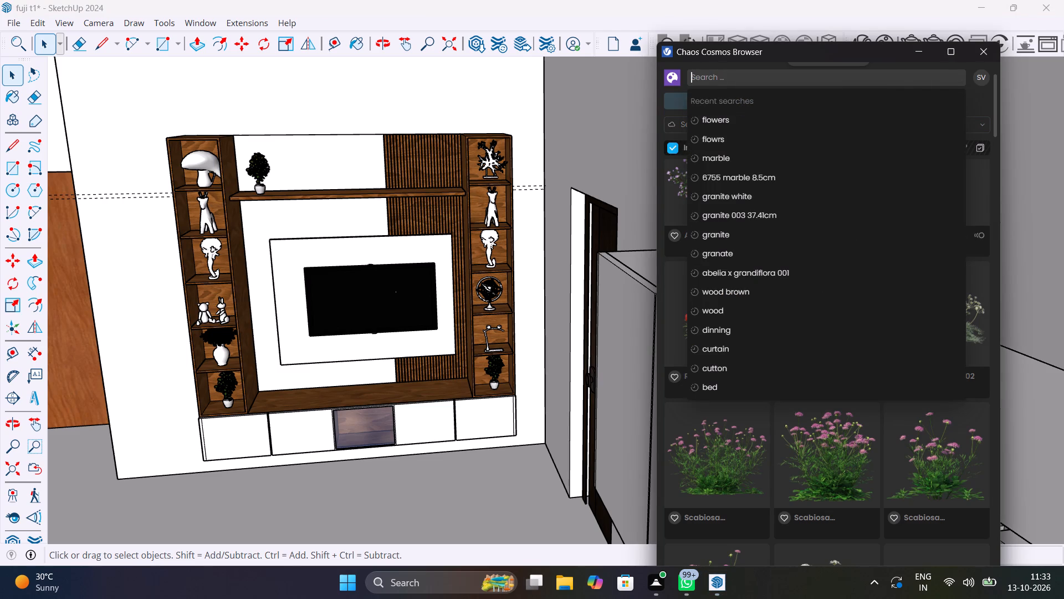
{"action": "type", "text": "tv"}
{"action": "key", "text": "space"}
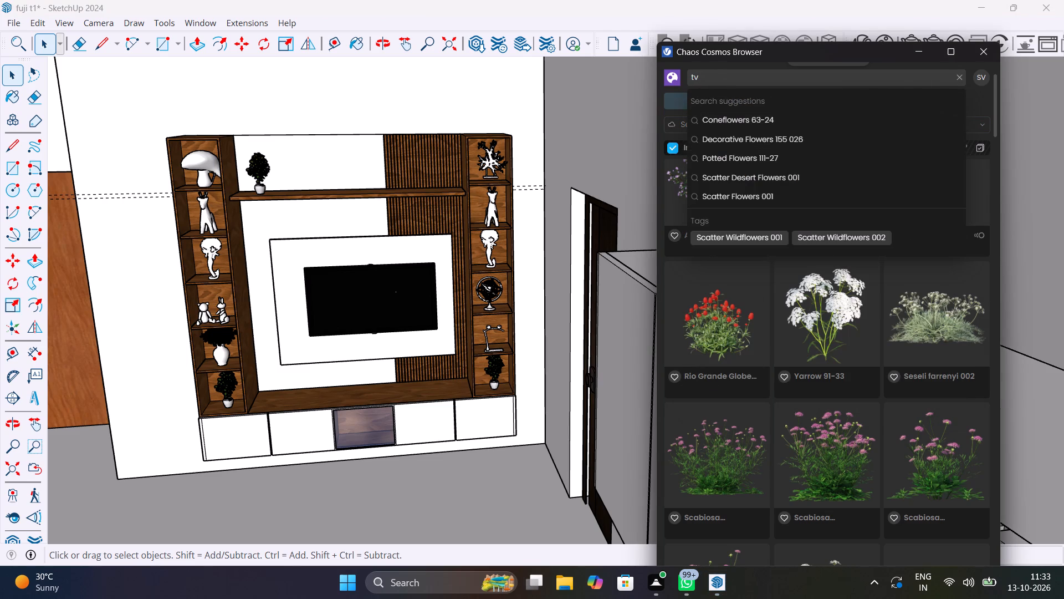
{"action": "key", "text": "BackSpace"}
{"action": "key", "text": "BackSpace"}
{"action": "key", "text": "BackSpace"}
{"action": "type", "text": "setu"}
{"action": "key", "text": "p"}
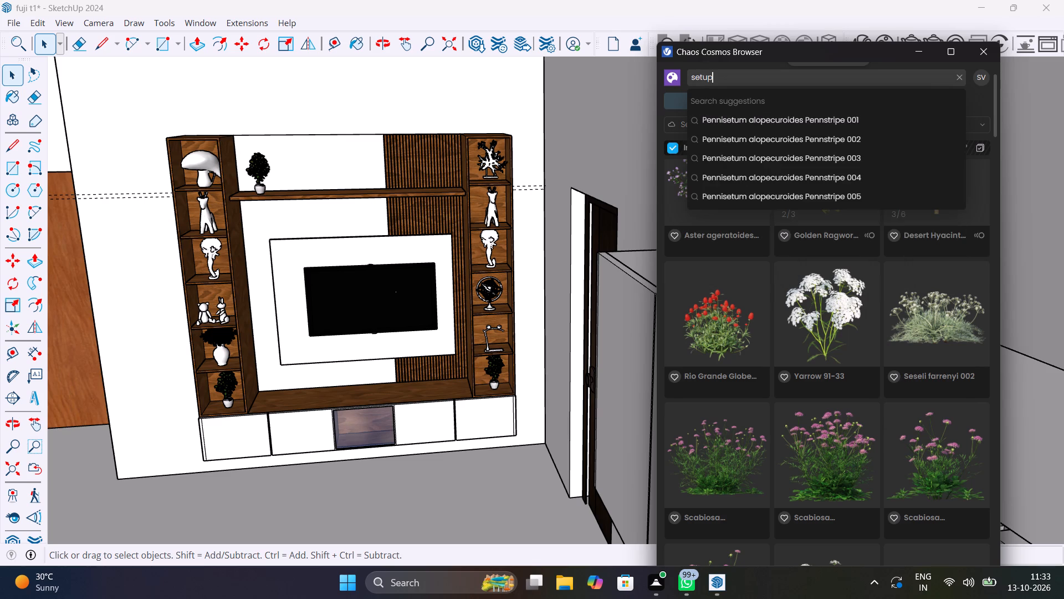
{"action": "key", "text": "space"}
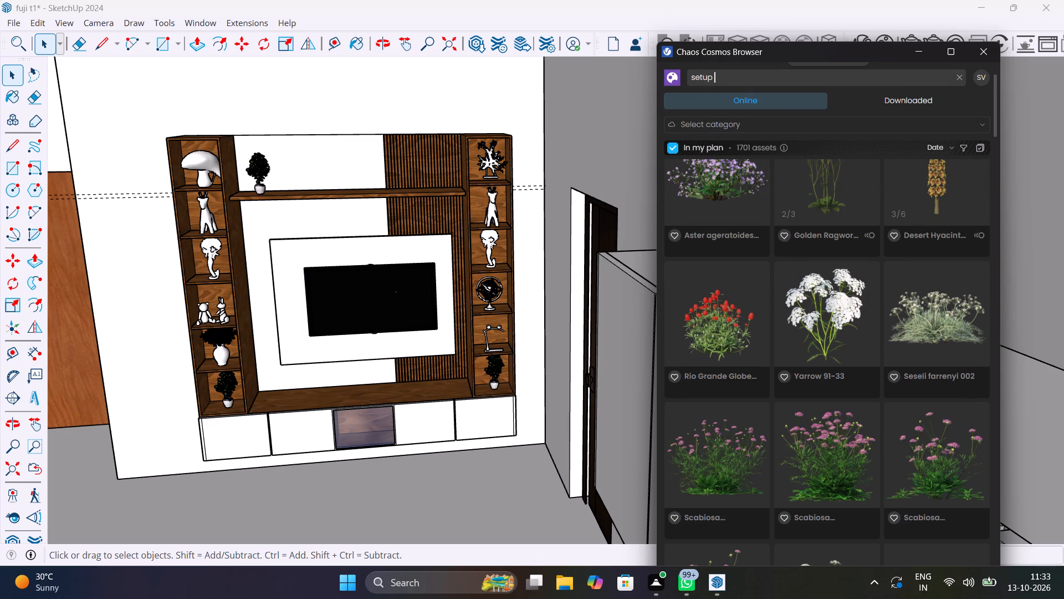
{"action": "type", "text": "box"}
{"action": "key", "text": "Return"}
Clear the asset search and search the library for "books" instead.
{"action": "key", "text": "BackSpace"}
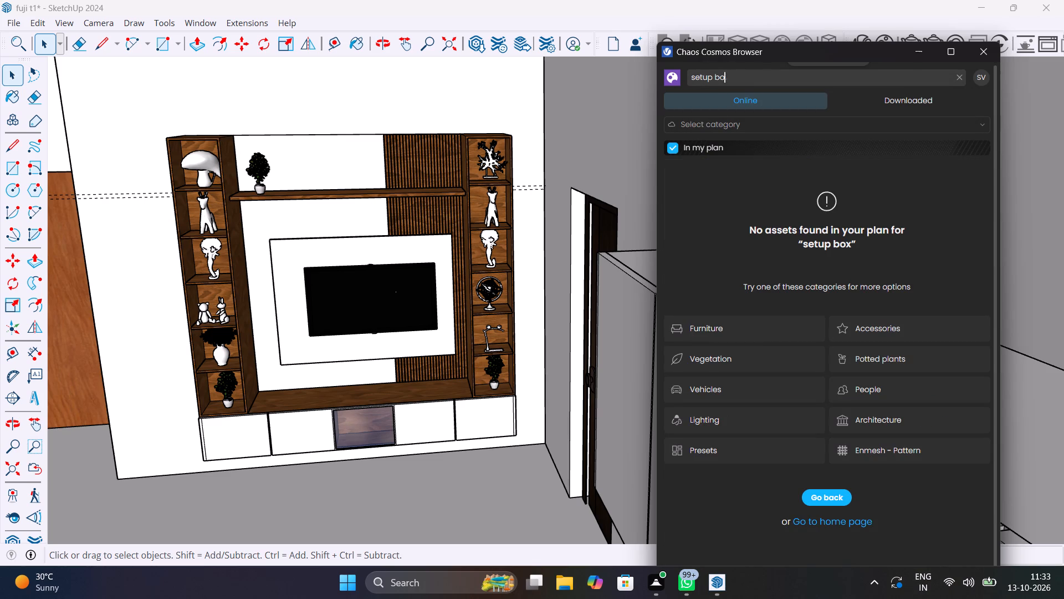
{"action": "key", "text": "BackSpace"}
{"action": "key", "text": "BackSpace"}
{"action": "key", "text": "BackSpace"}
{"action": "key", "text": "BackSpace"}
{"action": "key", "text": "BackSpace"}
{"action": "key", "text": "BackSpace"}
{"action": "key", "text": "BackSpace"}
{"action": "key", "text": "BackSpace"}
{"action": "key", "text": "BackSpace"}
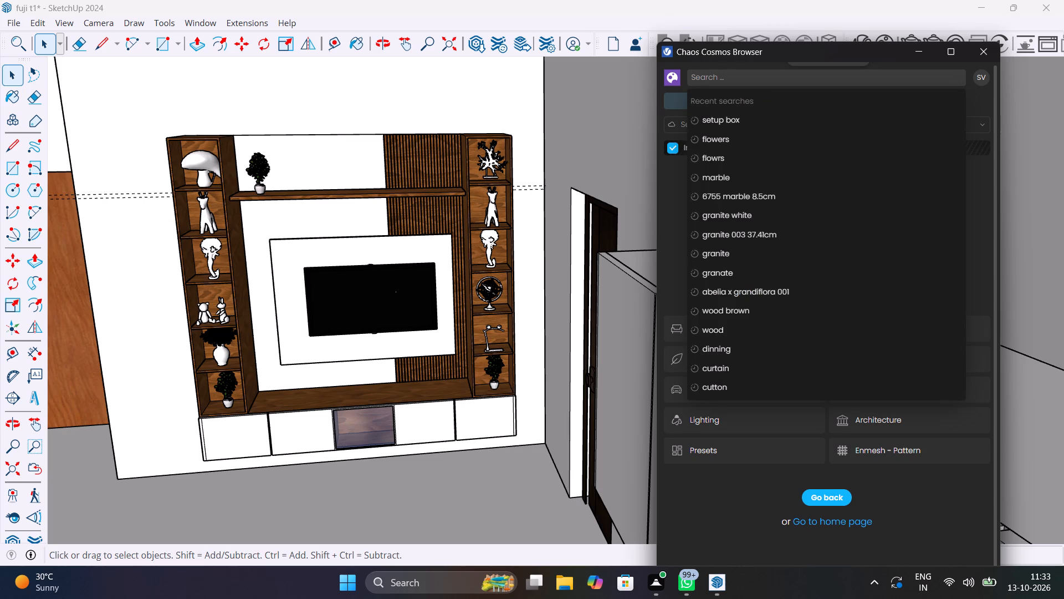
{"action": "type", "text": "books"}
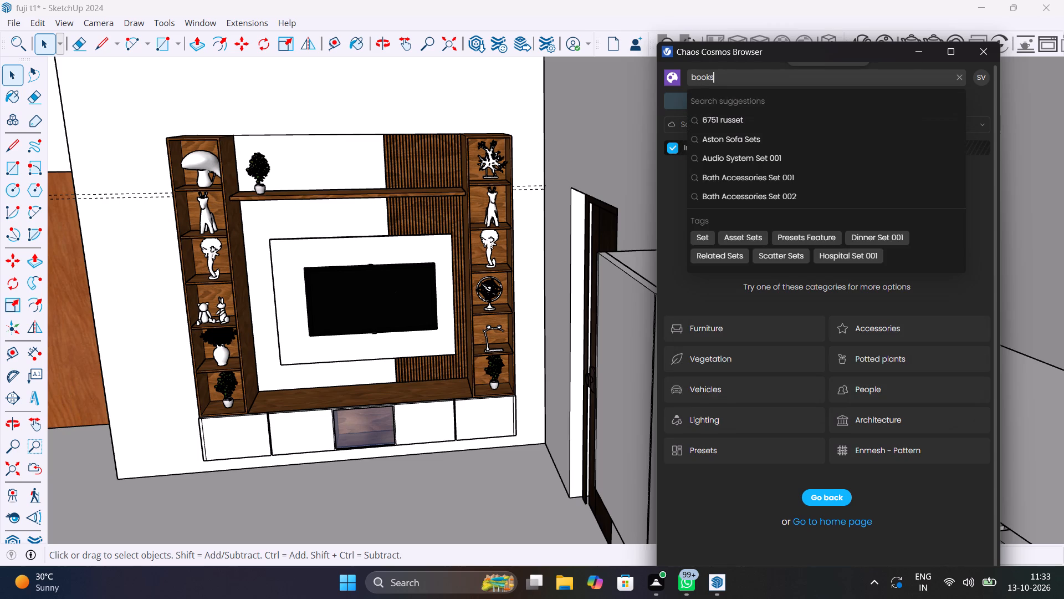
{"action": "key", "text": "Return"}
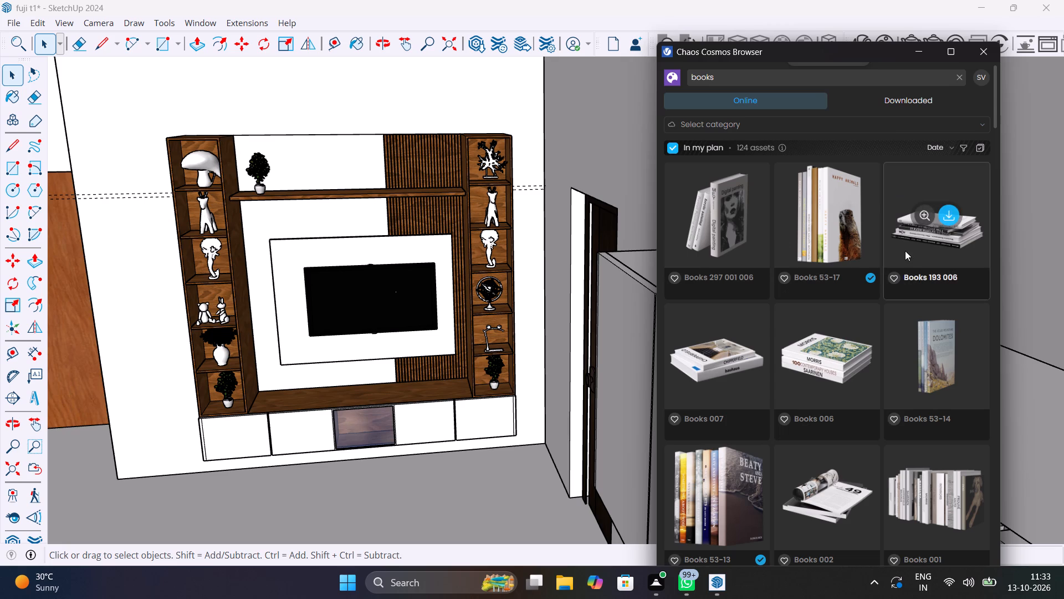
Look through the asset library's book results for a set suited to decorating the TV wall unit.
{"action": "scroll", "coordinate": [877, 396], "scroll_direction": "down", "scroll_amount": 9}
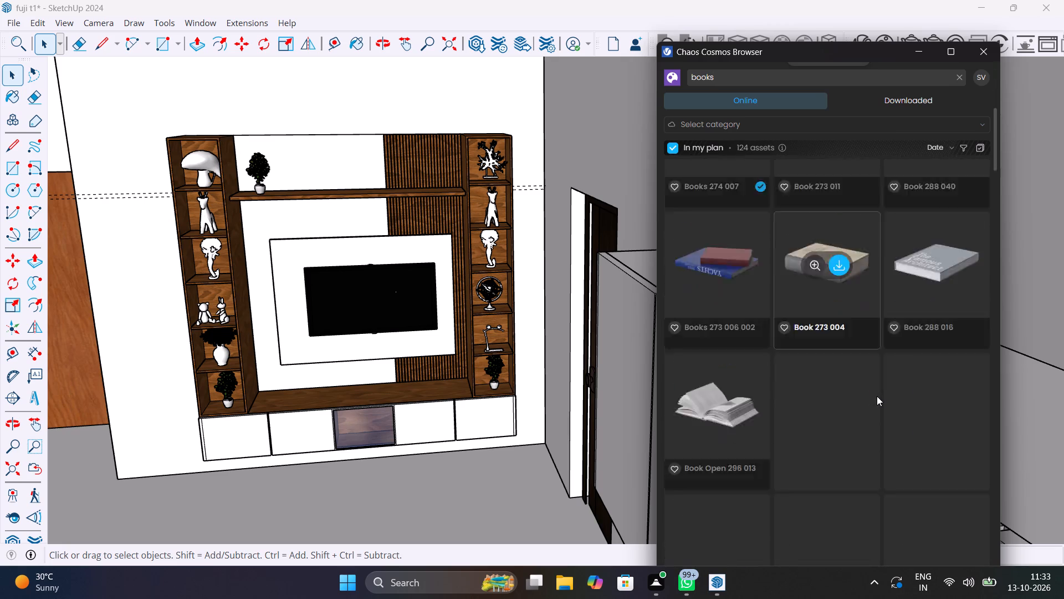
{"action": "scroll", "coordinate": [877, 396], "scroll_direction": "down", "scroll_amount": 3}
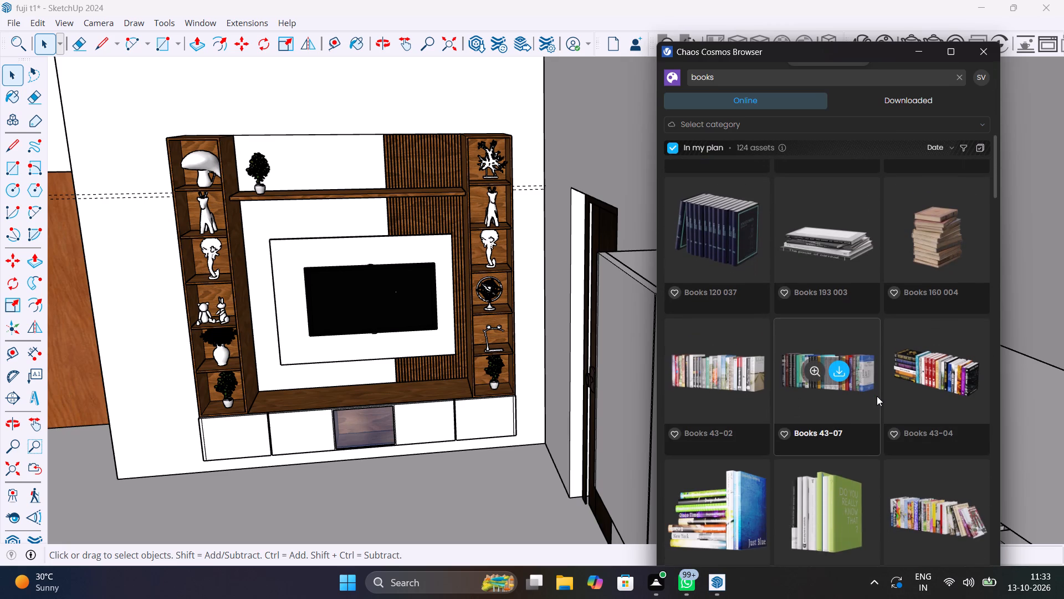
{"action": "scroll", "coordinate": [877, 396], "scroll_direction": "down", "scroll_amount": 7}
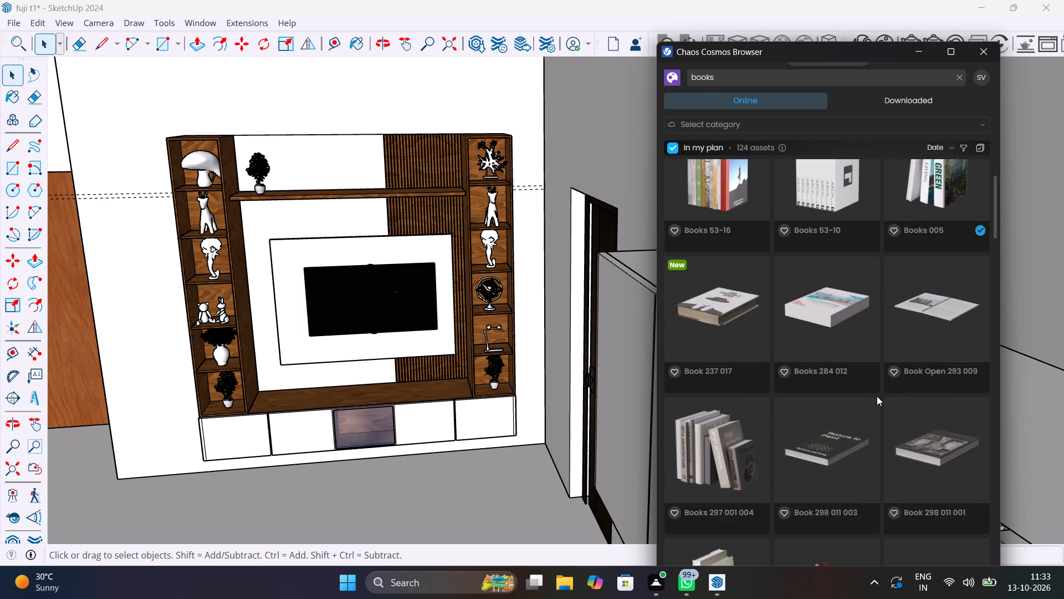
{"action": "scroll", "coordinate": [839, 357], "scroll_direction": "down", "scroll_amount": 2}
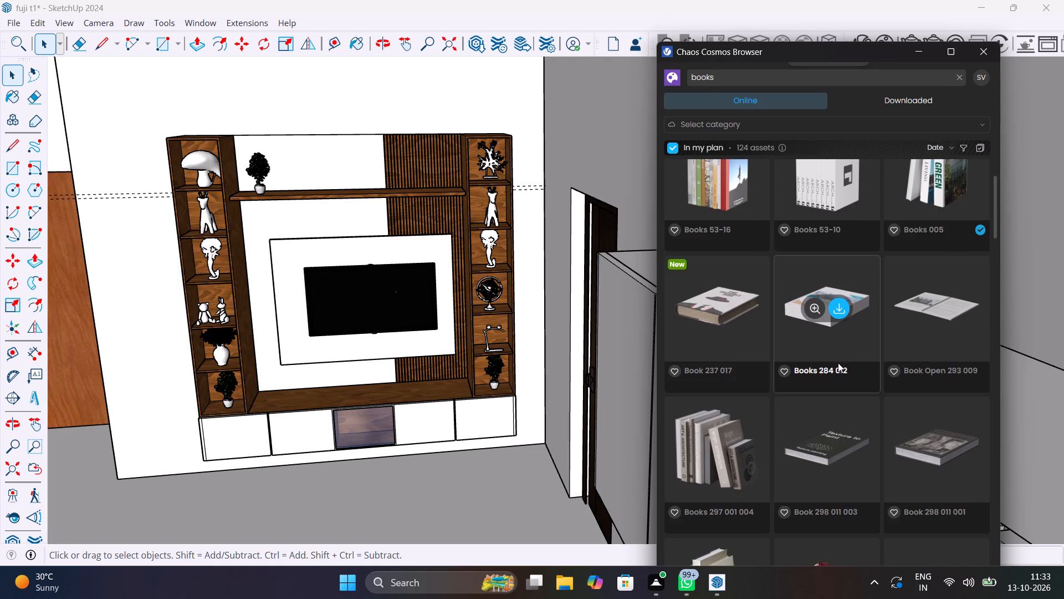
{"action": "scroll", "coordinate": [838, 363], "scroll_direction": "down", "scroll_amount": 3}
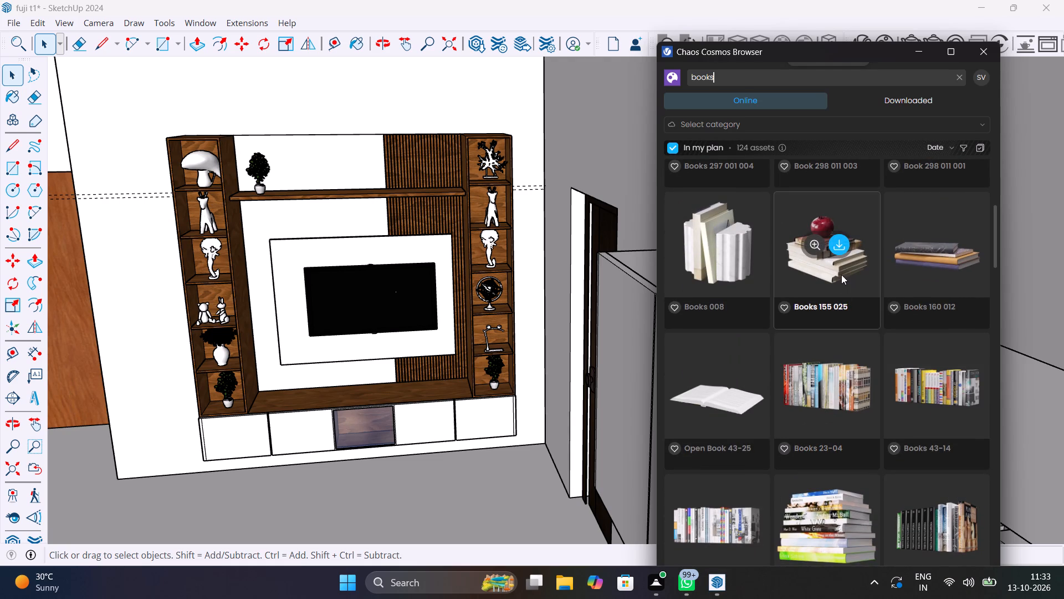
{"action": "scroll", "coordinate": [888, 470], "scroll_direction": "down", "scroll_amount": 1}
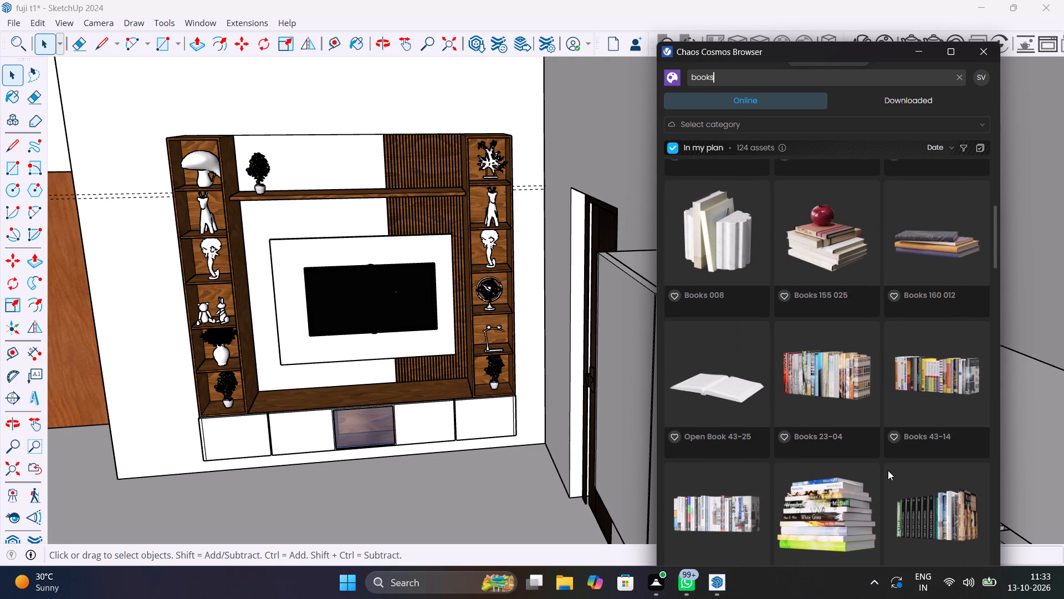
{"action": "scroll", "coordinate": [888, 470], "scroll_direction": "down", "scroll_amount": 10}
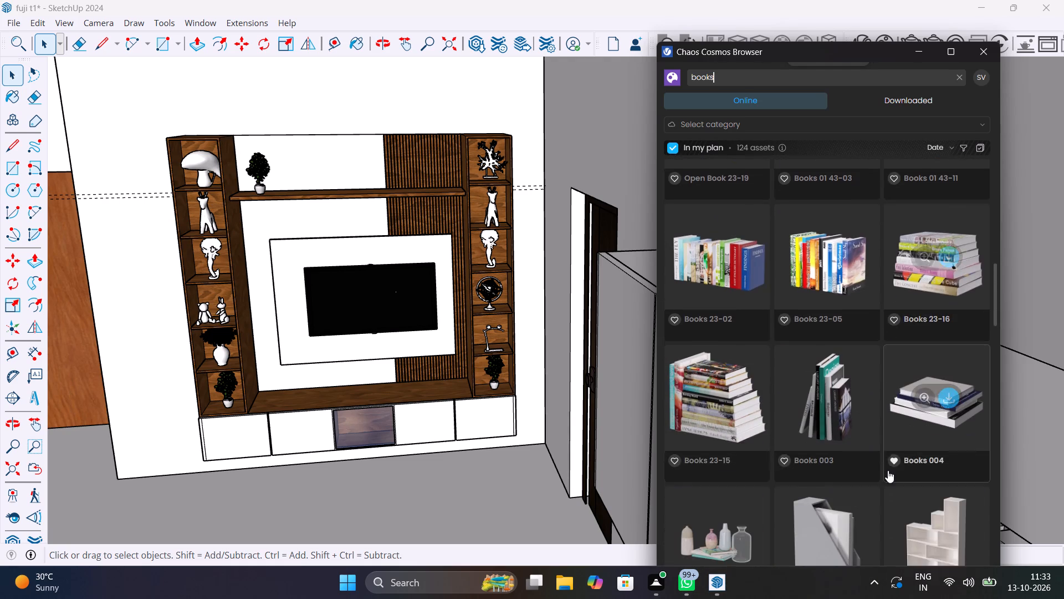
{"action": "scroll", "coordinate": [888, 470], "scroll_direction": "down", "scroll_amount": 3}
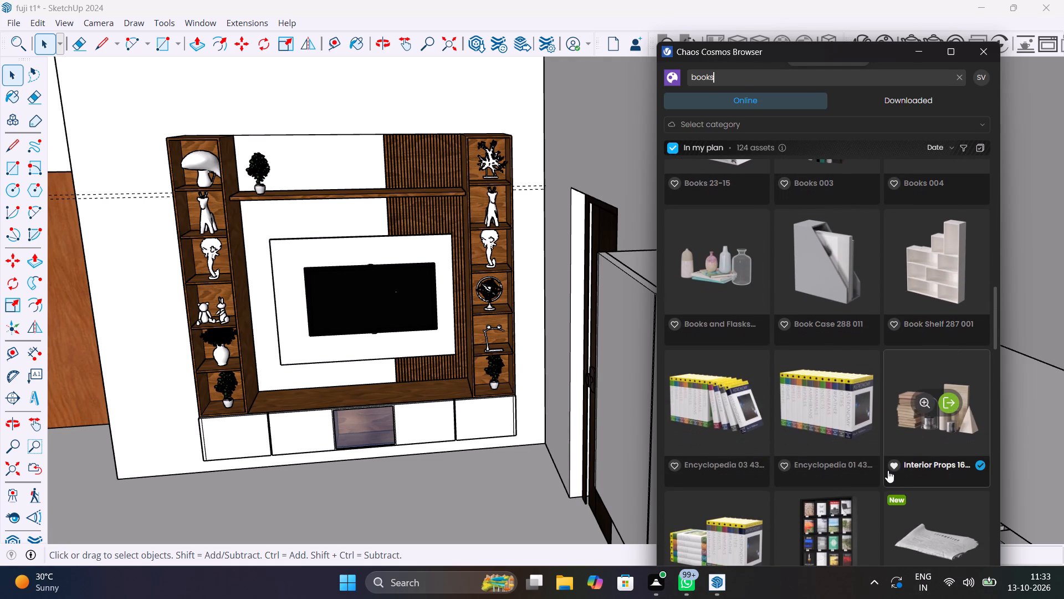
{"action": "scroll", "coordinate": [888, 470], "scroll_direction": "down", "scroll_amount": 5}
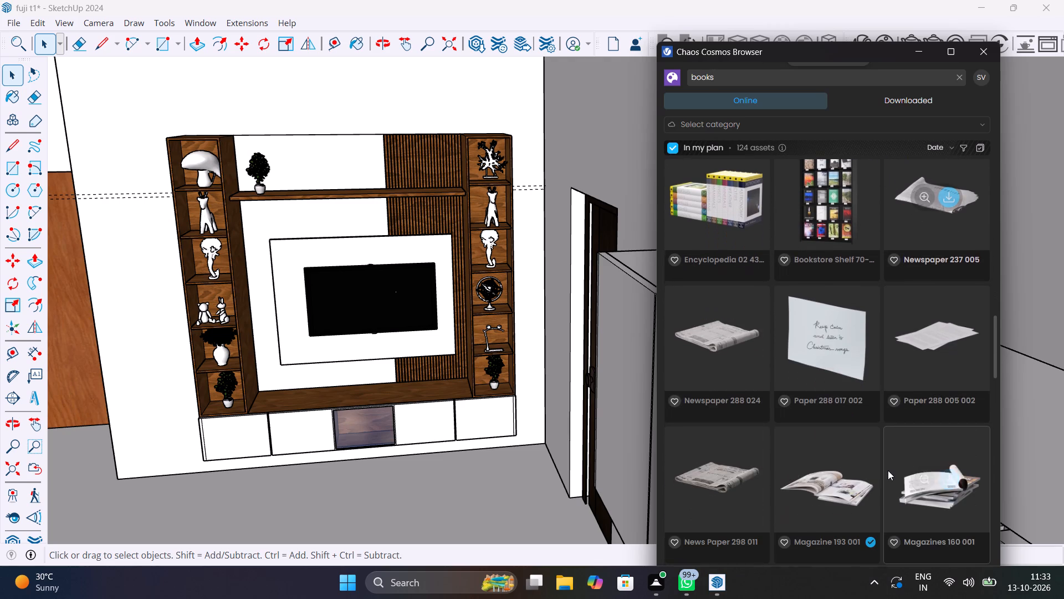
{"action": "scroll", "coordinate": [888, 469], "scroll_direction": "down", "scroll_amount": 4}
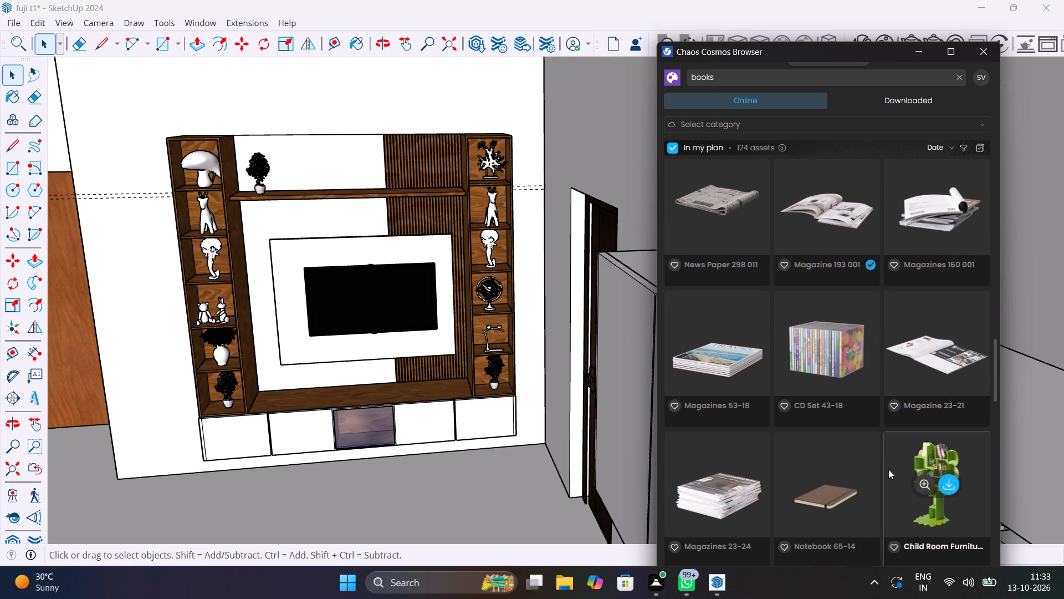
{"action": "scroll", "coordinate": [888, 469], "scroll_direction": "down", "scroll_amount": 8}
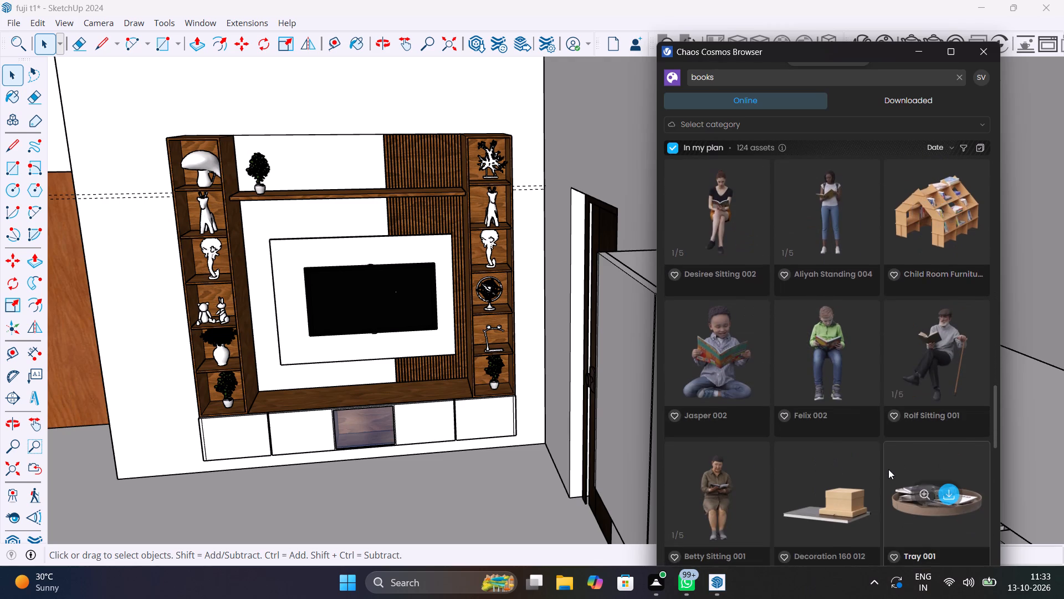
{"action": "scroll", "coordinate": [888, 469], "scroll_direction": "down", "scroll_amount": 3}
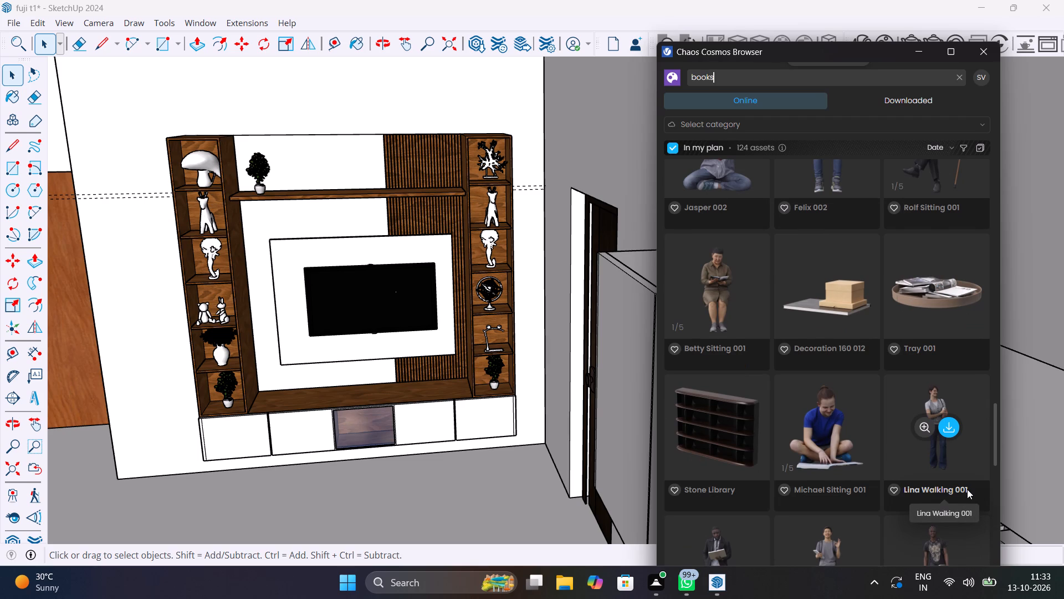
{"action": "scroll", "coordinate": [982, 481], "scroll_direction": "down", "scroll_amount": 4}
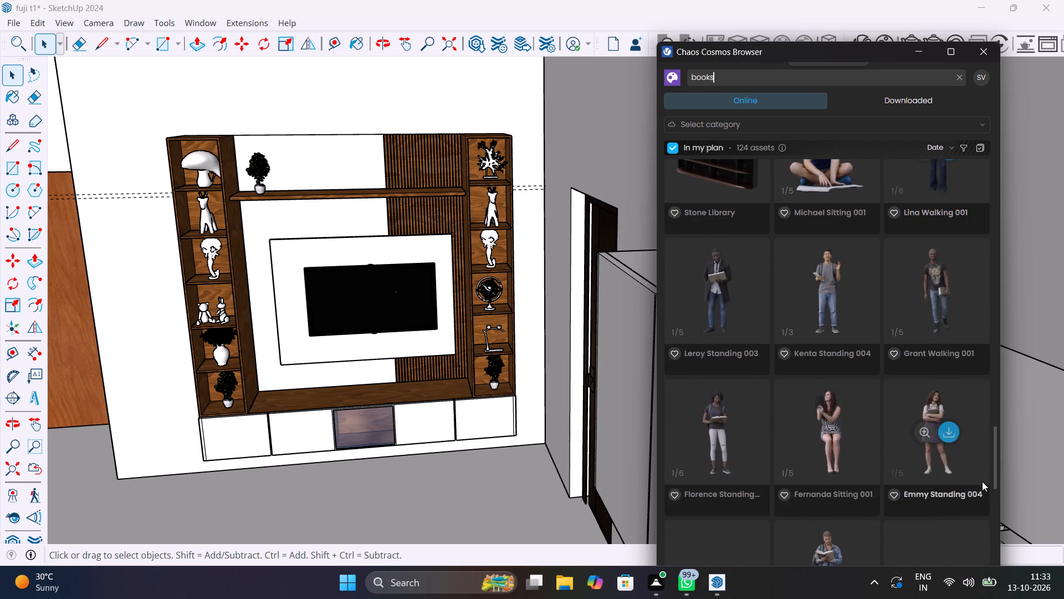
{"action": "scroll", "coordinate": [982, 481], "scroll_direction": "up", "scroll_amount": 14}
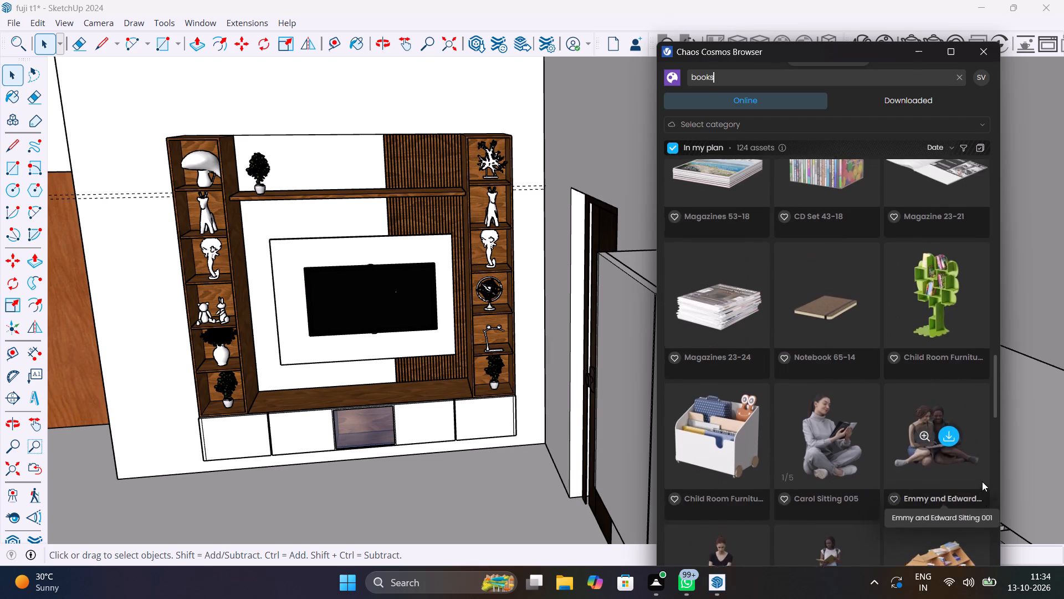
{"action": "scroll", "coordinate": [982, 481], "scroll_direction": "up", "scroll_amount": 9}
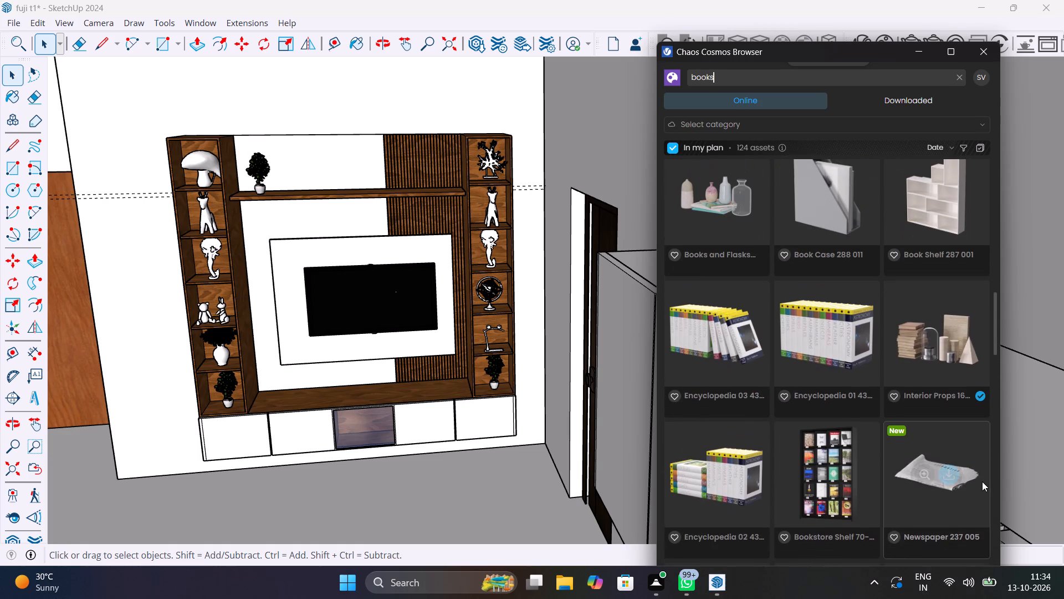
{"action": "scroll", "coordinate": [982, 481], "scroll_direction": "down", "scroll_amount": 4}
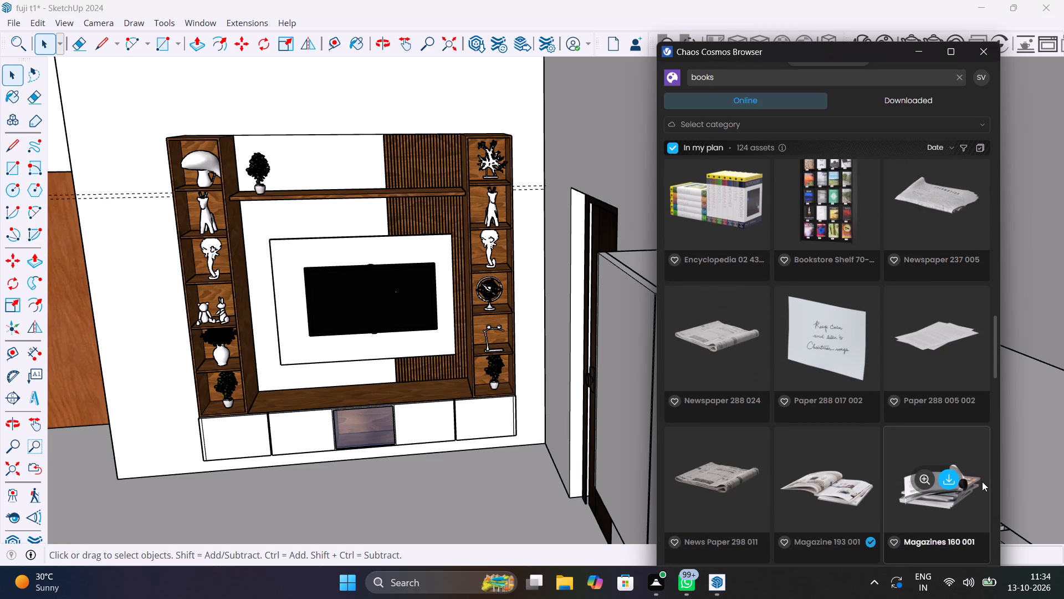
{"action": "scroll", "coordinate": [951, 481], "scroll_direction": "up", "scroll_amount": 3}
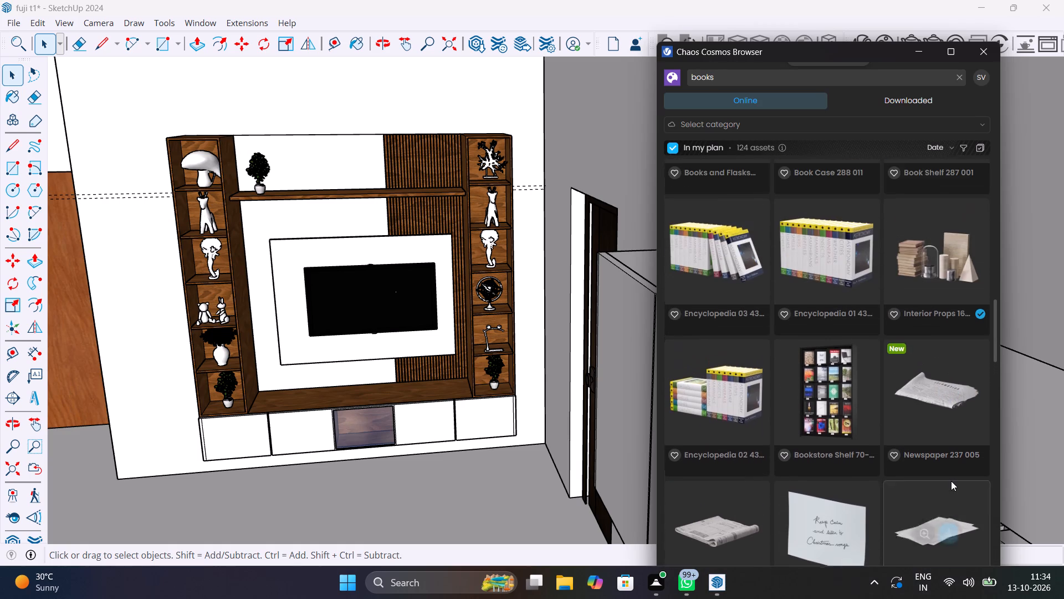
{"action": "scroll", "coordinate": [951, 481], "scroll_direction": "up", "scroll_amount": 3}
{"action": "scroll", "coordinate": [792, 370], "scroll_direction": "up", "scroll_amount": 1}
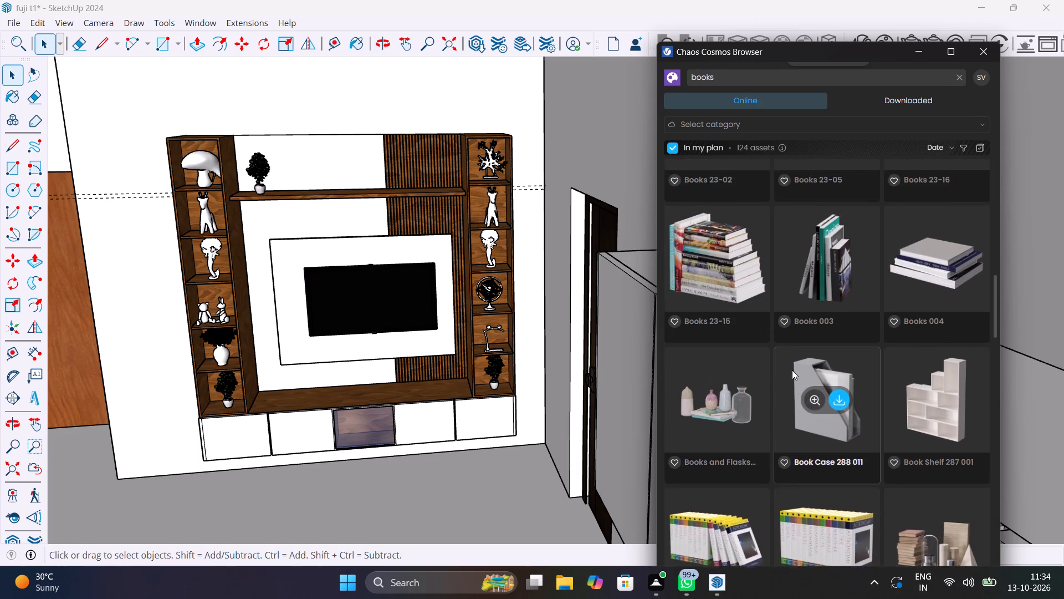
{"action": "scroll", "coordinate": [792, 370], "scroll_direction": "up", "scroll_amount": 11}
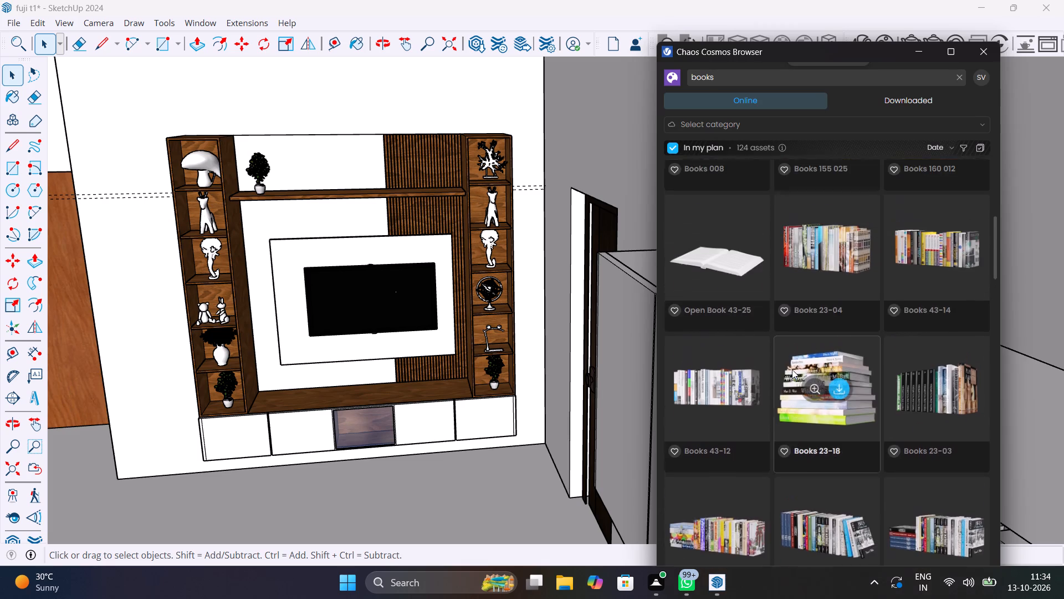
{"action": "scroll", "coordinate": [792, 369], "scroll_direction": "up", "scroll_amount": 2}
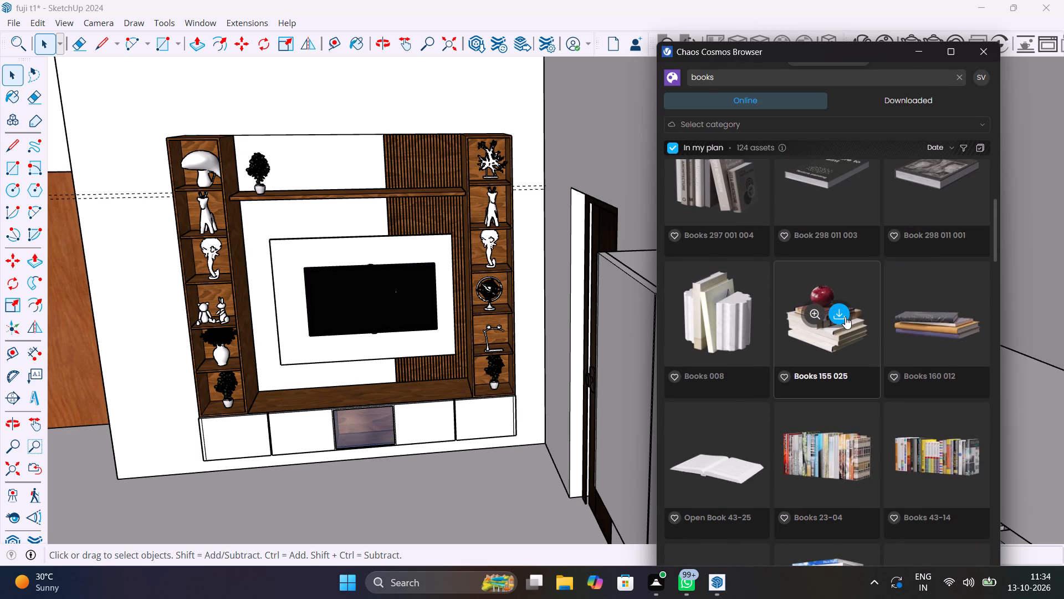
Download the Books 155 025 asset and place it on the wooden ledge below the TV, beside the right-hand tower.
{"action": "left_click", "coordinate": [845, 317]}
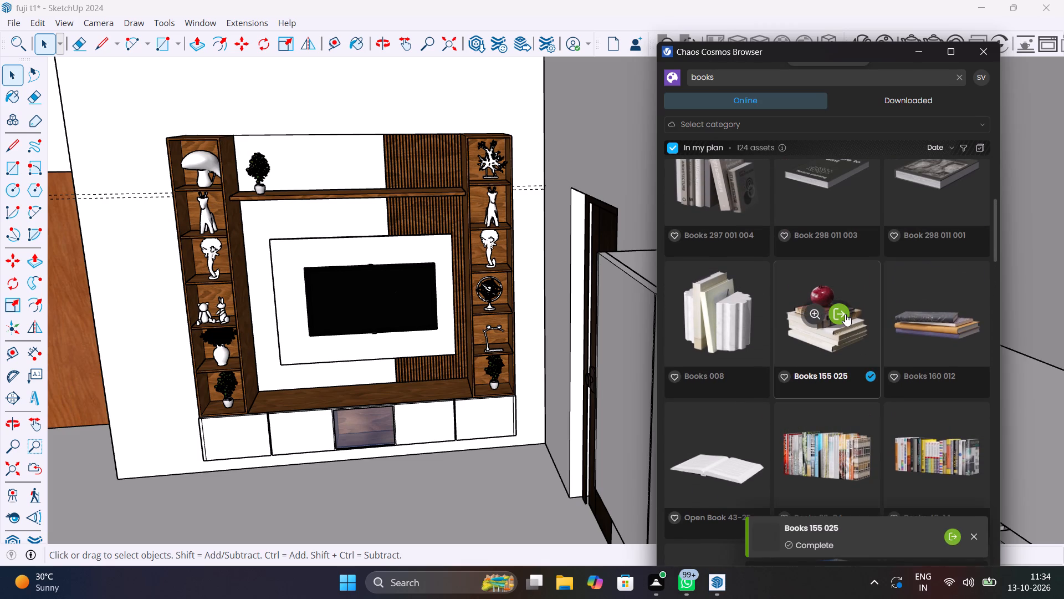
{"action": "left_click", "coordinate": [845, 314]}
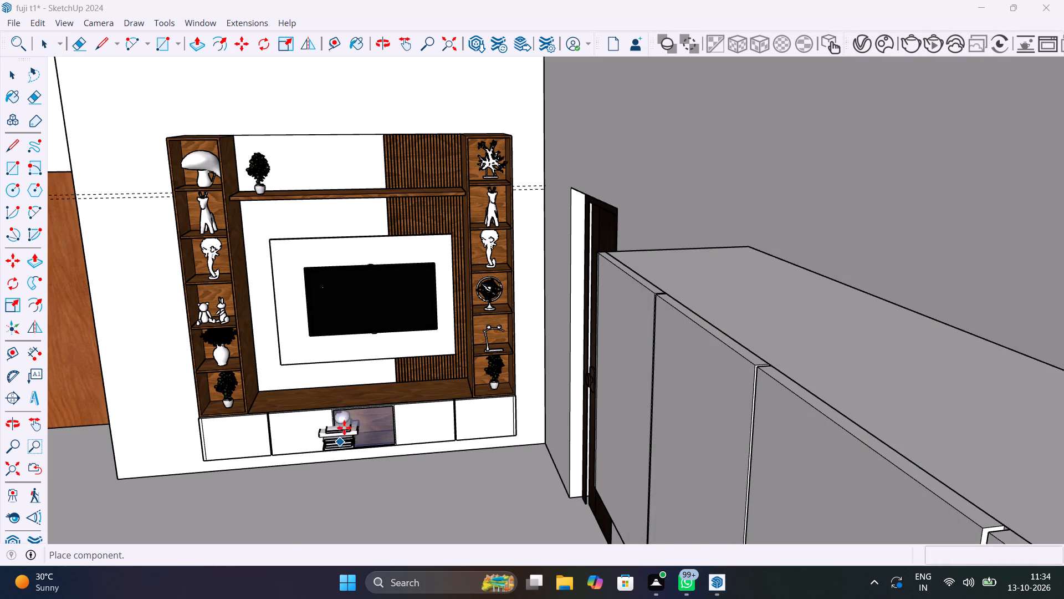
{"action": "scroll", "coordinate": [452, 397], "scroll_direction": "up", "scroll_amount": 14}
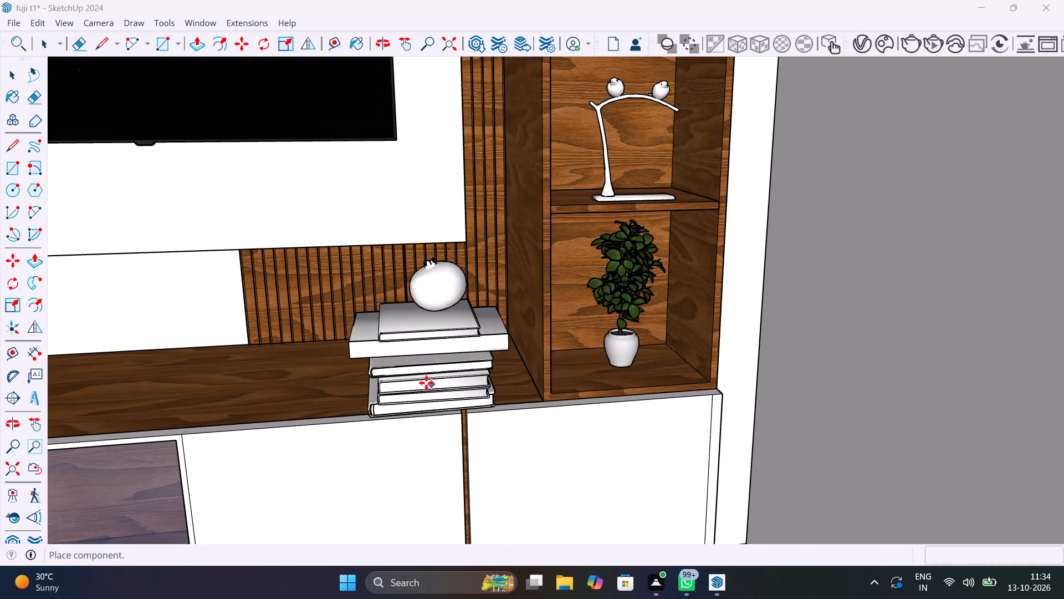
{"action": "left_click", "coordinate": [443, 364]}
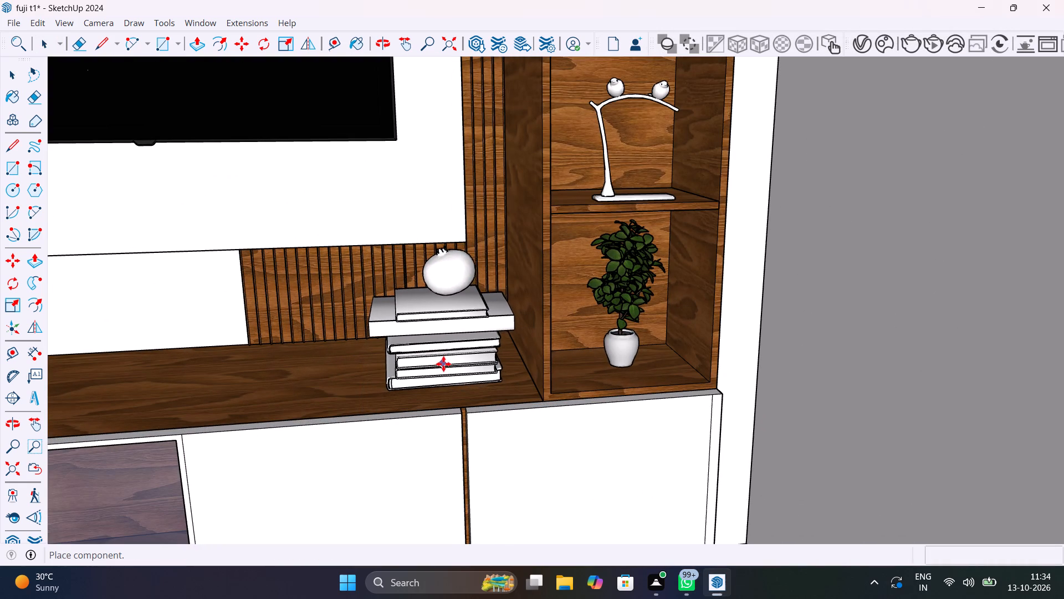
{"action": "scroll", "coordinate": [459, 377], "scroll_direction": "down", "scroll_amount": 6}
{"action": "key", "text": "space"}
Look through further book results and close the asset library.
{"action": "scroll", "coordinate": [465, 424], "scroll_direction": "down", "scroll_amount": 3}
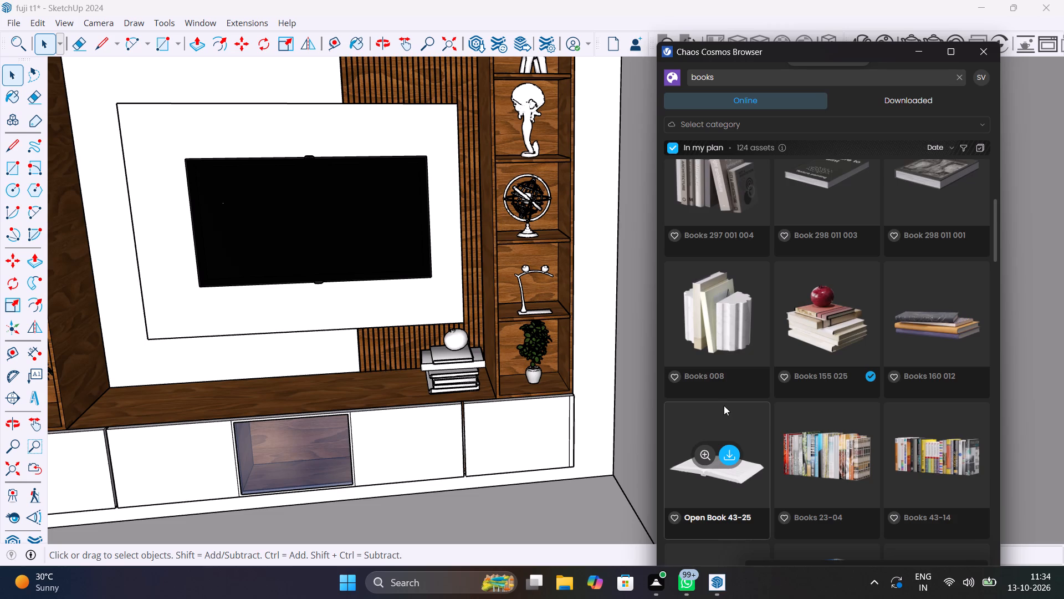
{"action": "scroll", "coordinate": [724, 405], "scroll_direction": "down", "scroll_amount": 4}
{"action": "scroll", "coordinate": [736, 468], "scroll_direction": "down", "scroll_amount": 6}
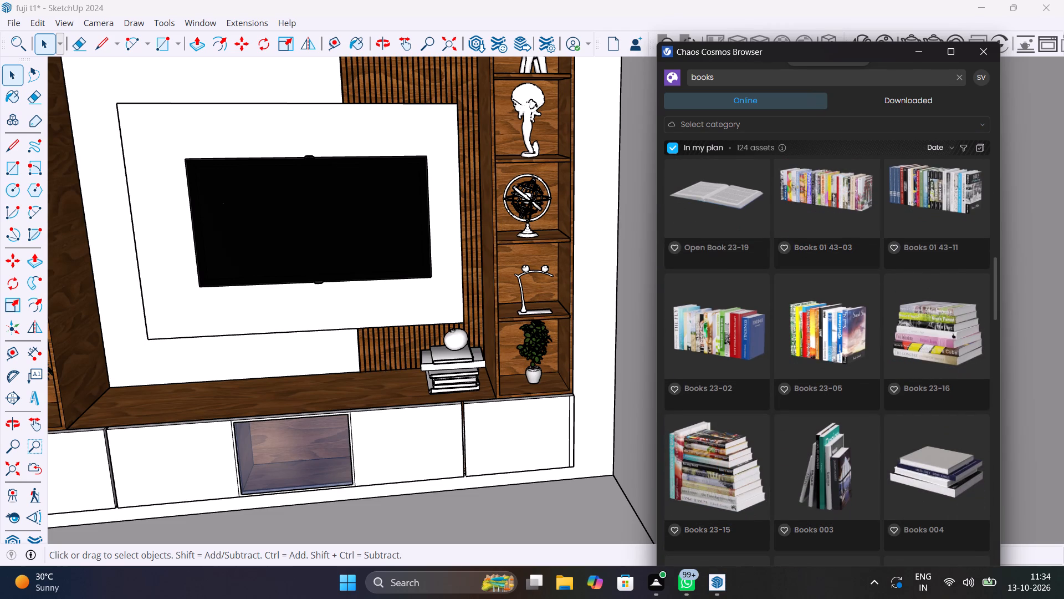
{"action": "left_click", "coordinate": [986, 50]}
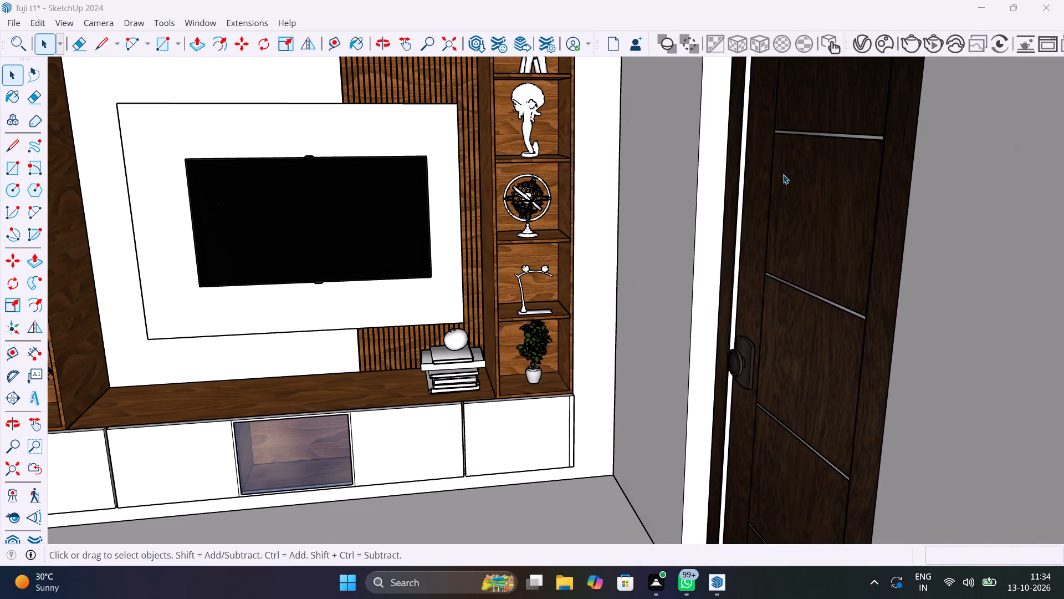
Copy the potted plant from the right-hand tower's bottom shelf onto the floor of the glass-fronted base compartment.
{"action": "left_click", "coordinate": [539, 362]}
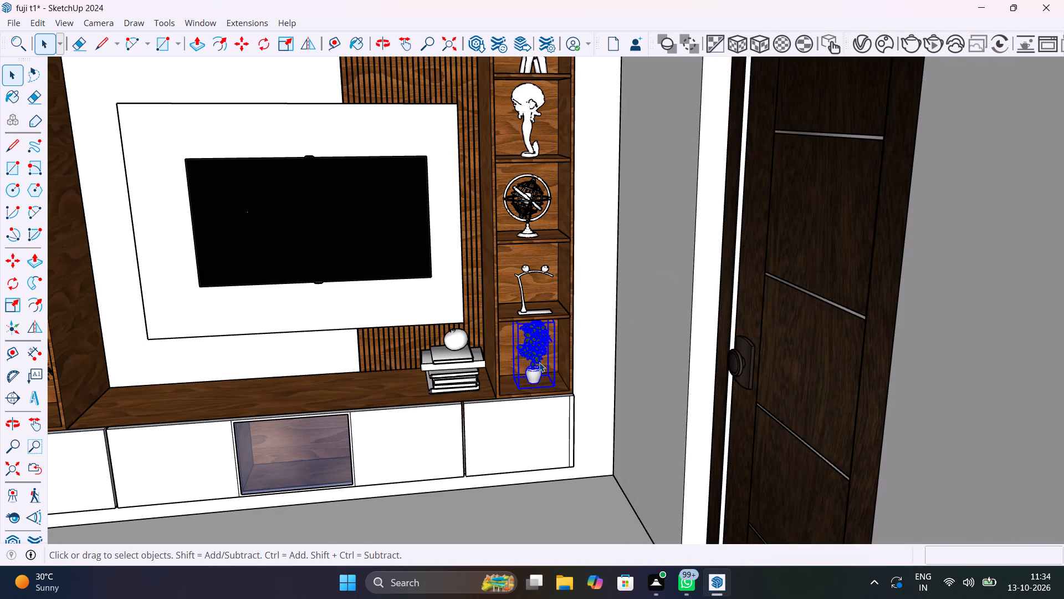
{"action": "key", "text": "m"}
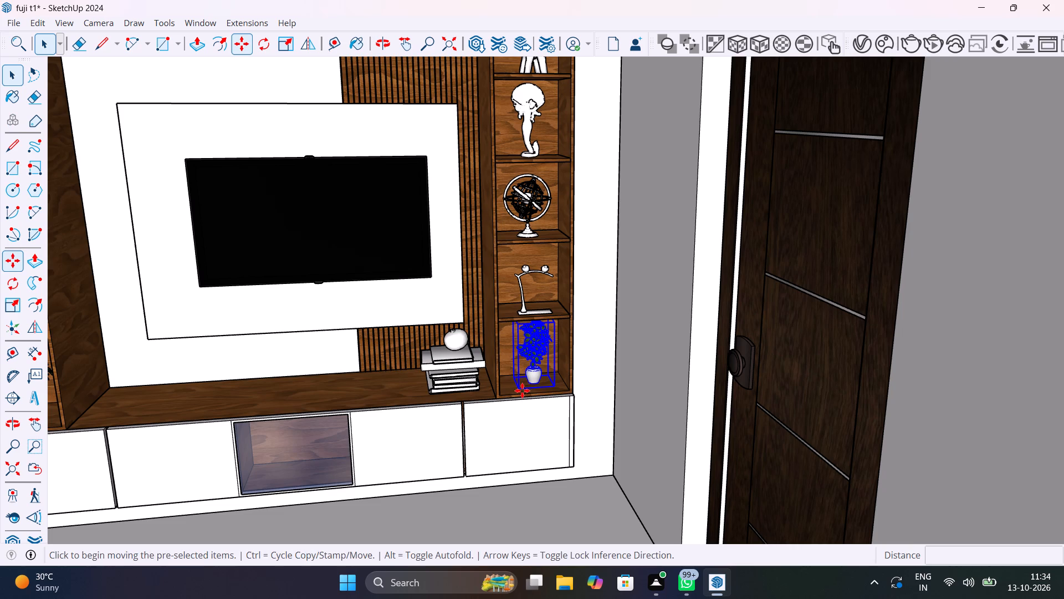
{"action": "left_click", "coordinate": [522, 390]}
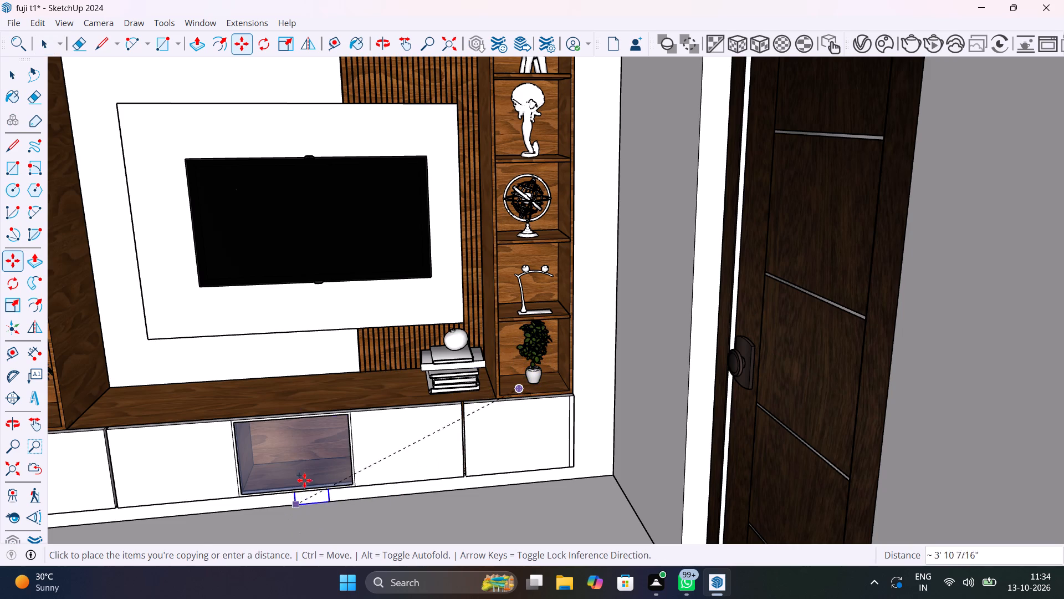
{"action": "scroll", "coordinate": [307, 464], "scroll_direction": "up", "scroll_amount": 11}
{"action": "middle_click_drag", "start_coordinate": [313, 499], "coordinate": [465, 413]}
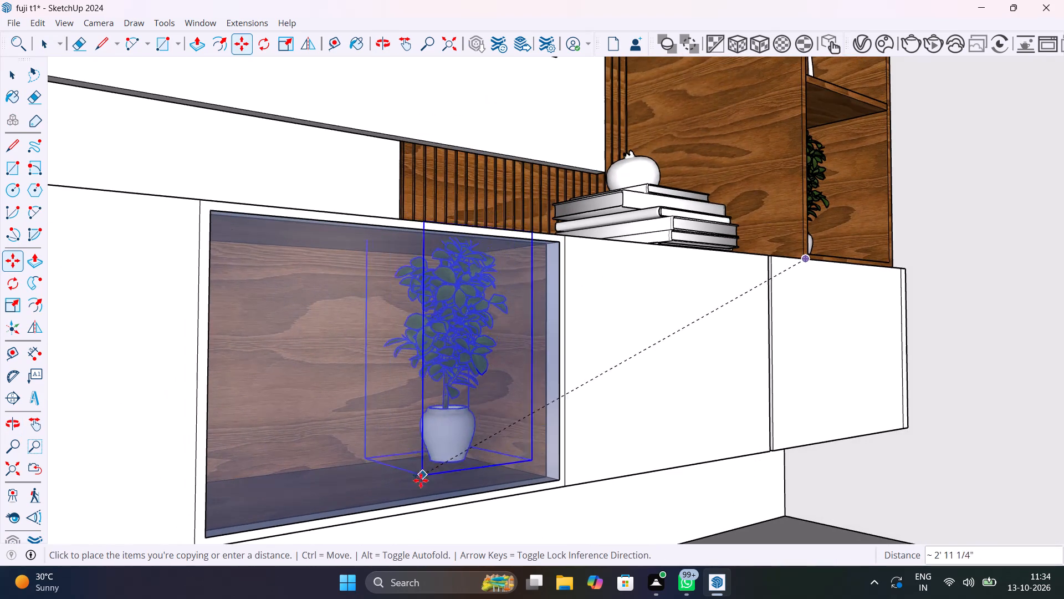
{"action": "scroll", "coordinate": [422, 501], "scroll_direction": "up", "scroll_amount": 11}
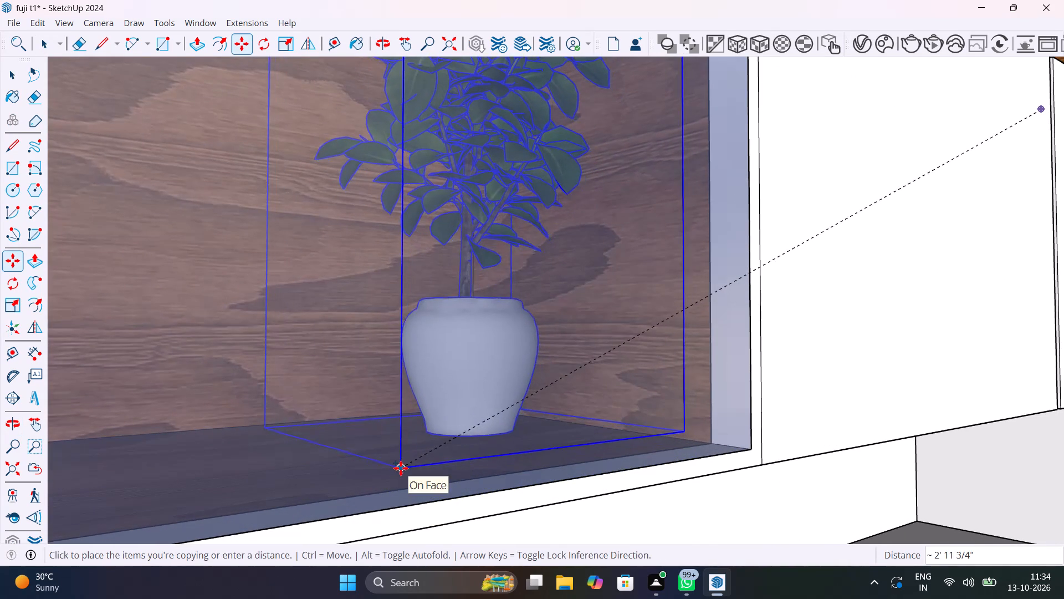
{"action": "scroll", "coordinate": [433, 489], "scroll_direction": "up", "scroll_amount": 5}
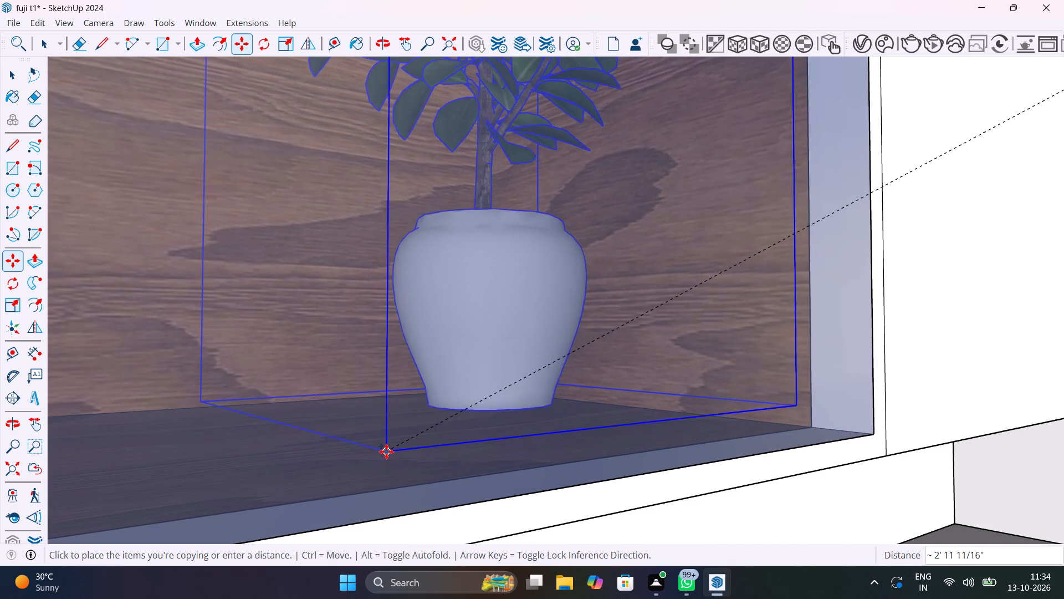
{"action": "scroll", "coordinate": [386, 451], "scroll_direction": "up", "scroll_amount": 18}
{"action": "middle_click_drag", "start_coordinate": [386, 451], "coordinate": [552, 520]}
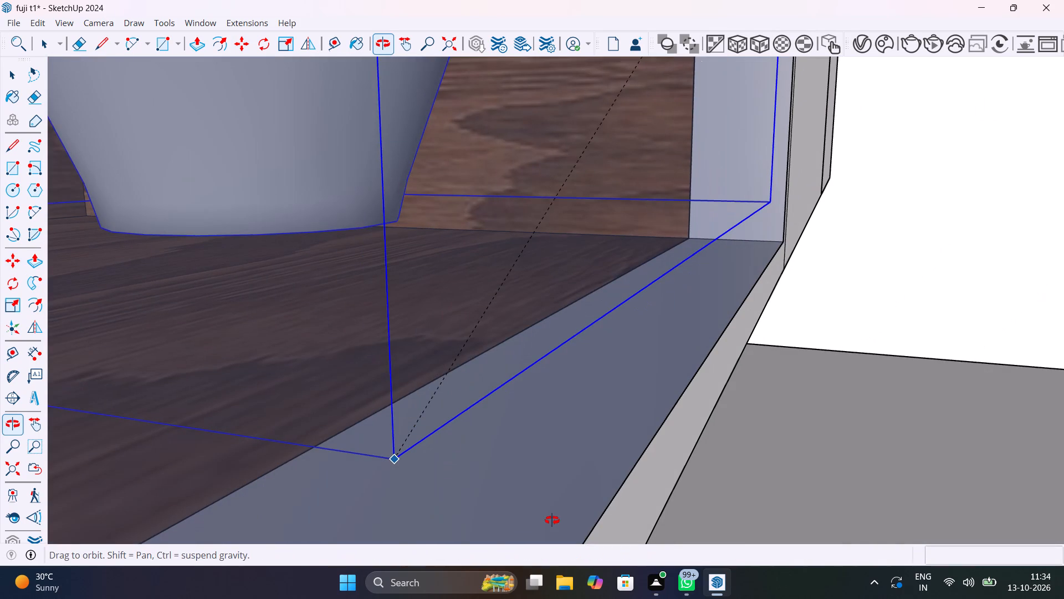
{"action": "middle_click_drag", "start_coordinate": [552, 520], "coordinate": [810, 549]}
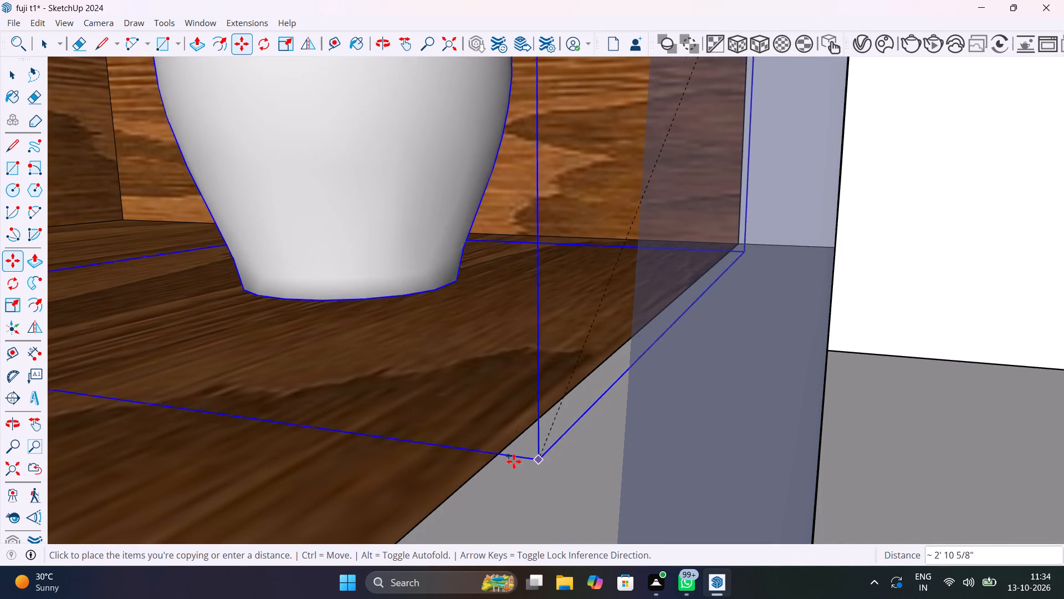
{"action": "left_click", "coordinate": [382, 370]}
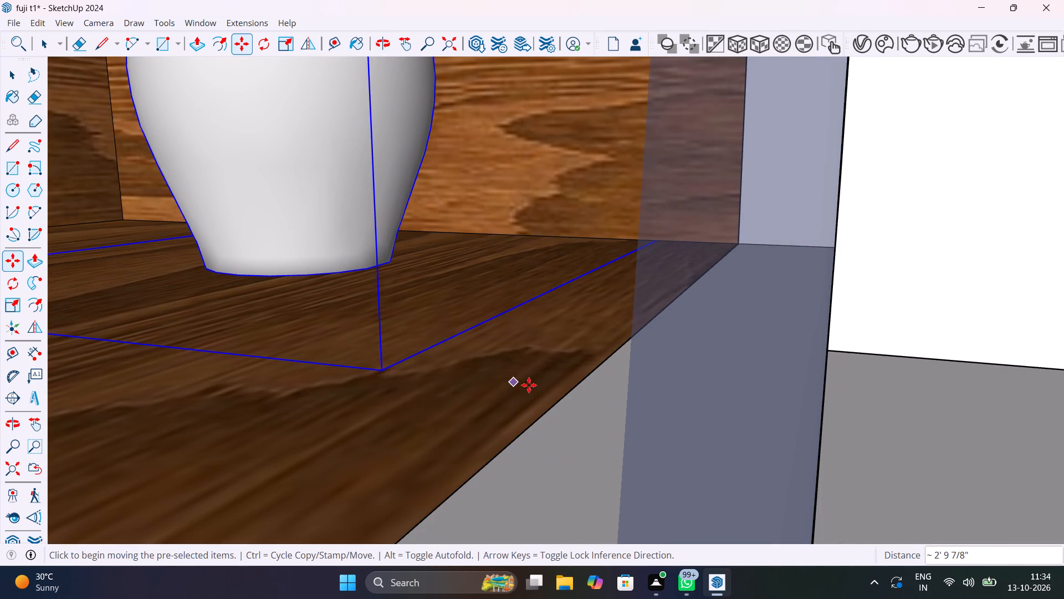
{"action": "scroll", "coordinate": [529, 385], "scroll_direction": "down", "scroll_amount": 7}
{"action": "key", "text": "space"}
{"action": "scroll", "coordinate": [551, 394], "scroll_direction": "down", "scroll_amount": 20}
{"action": "scroll", "coordinate": [551, 394], "scroll_direction": "down", "scroll_amount": 1}
{"action": "left_click", "coordinate": [770, 445]}
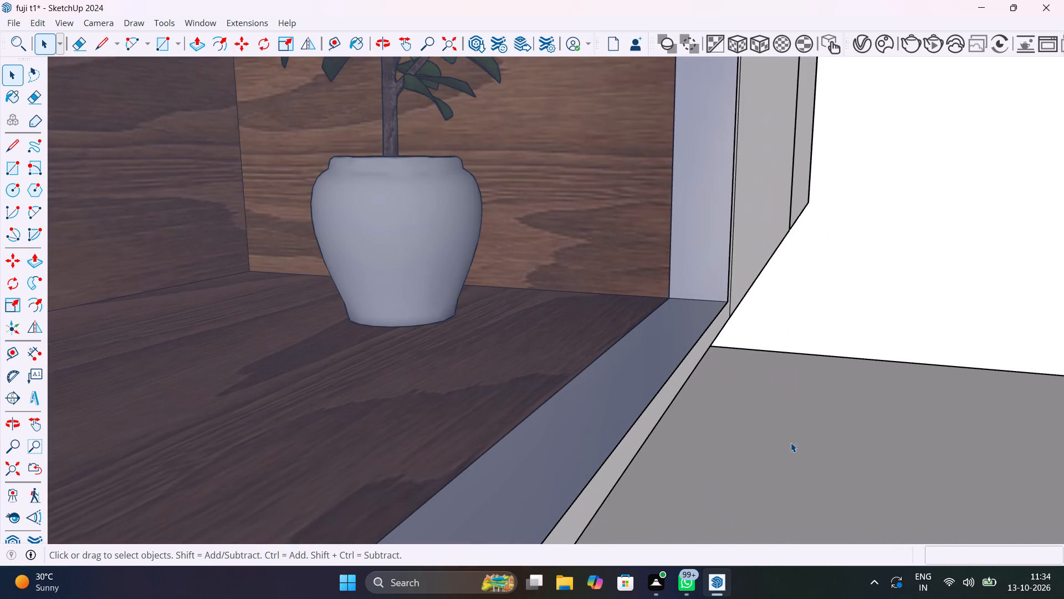
Delete all construction guides from the flat model.
{"action": "scroll", "coordinate": [800, 439], "scroll_direction": "down", "scroll_amount": 12}
{"action": "middle_click_drag", "start_coordinate": [598, 427], "coordinate": [519, 429]}
{"action": "scroll", "coordinate": [741, 423], "scroll_direction": "down", "scroll_amount": 9}
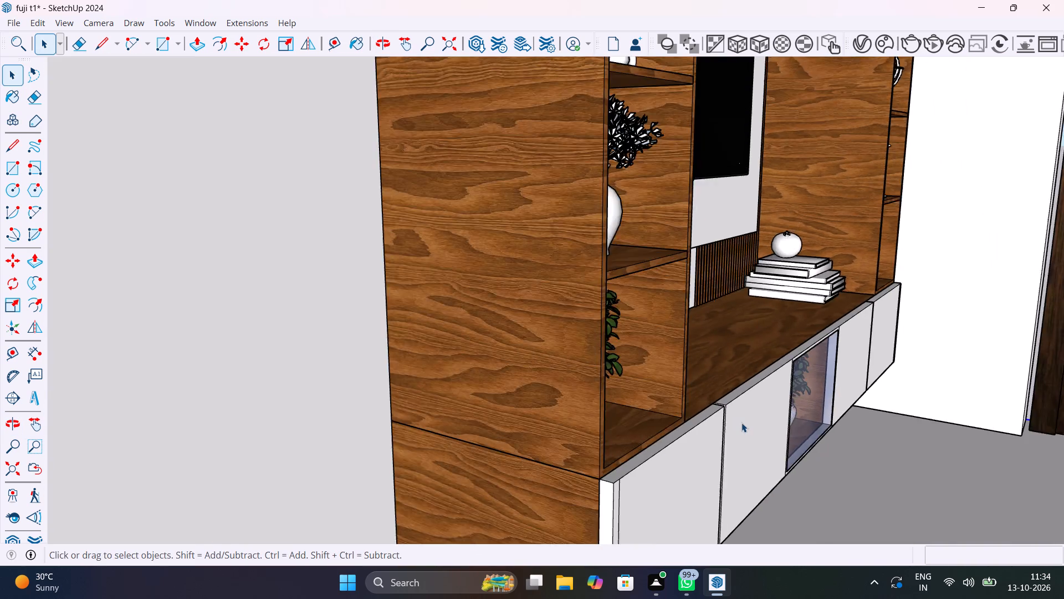
{"action": "scroll", "coordinate": [741, 423], "scroll_direction": "down", "scroll_amount": 6}
{"action": "middle_click_drag", "start_coordinate": [749, 414], "coordinate": [563, 412]}
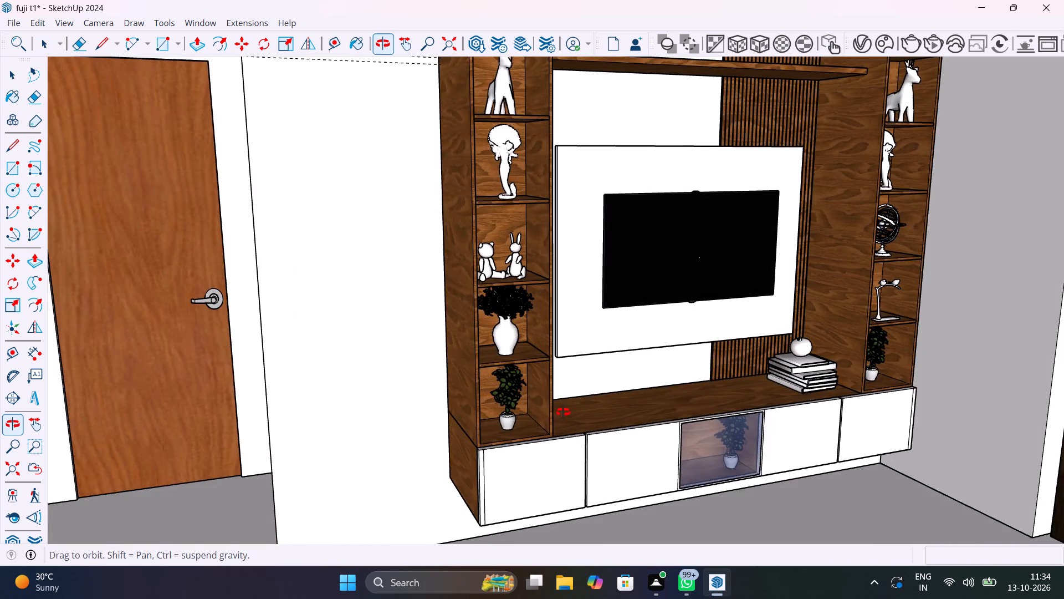
{"action": "middle_click_drag", "start_coordinate": [563, 412], "coordinate": [443, 400]}
{"action": "scroll", "coordinate": [767, 438], "scroll_direction": "down", "scroll_amount": 5}
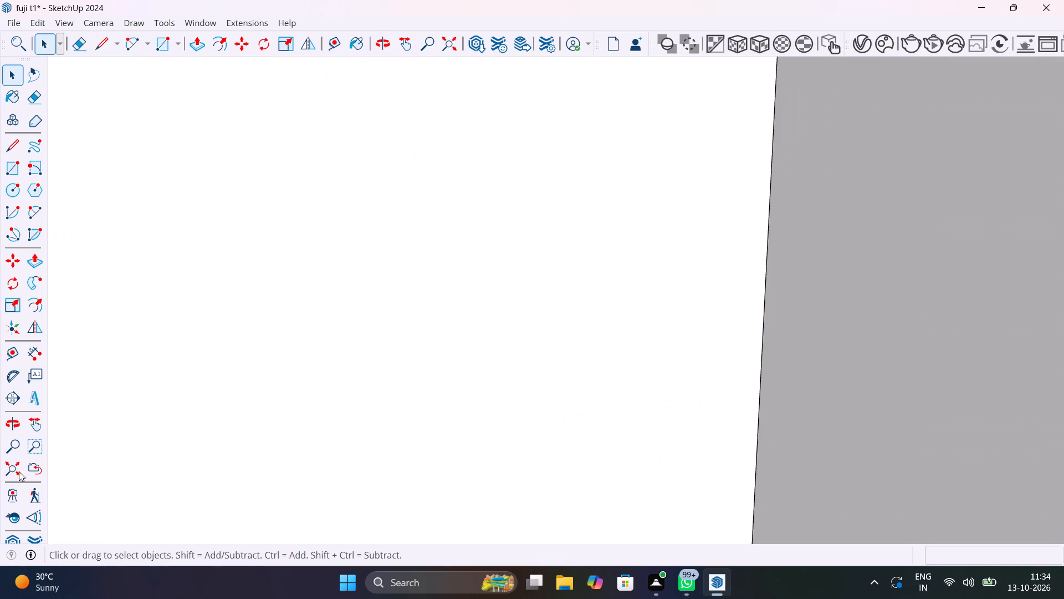
{"action": "left_click", "coordinate": [9, 469]}
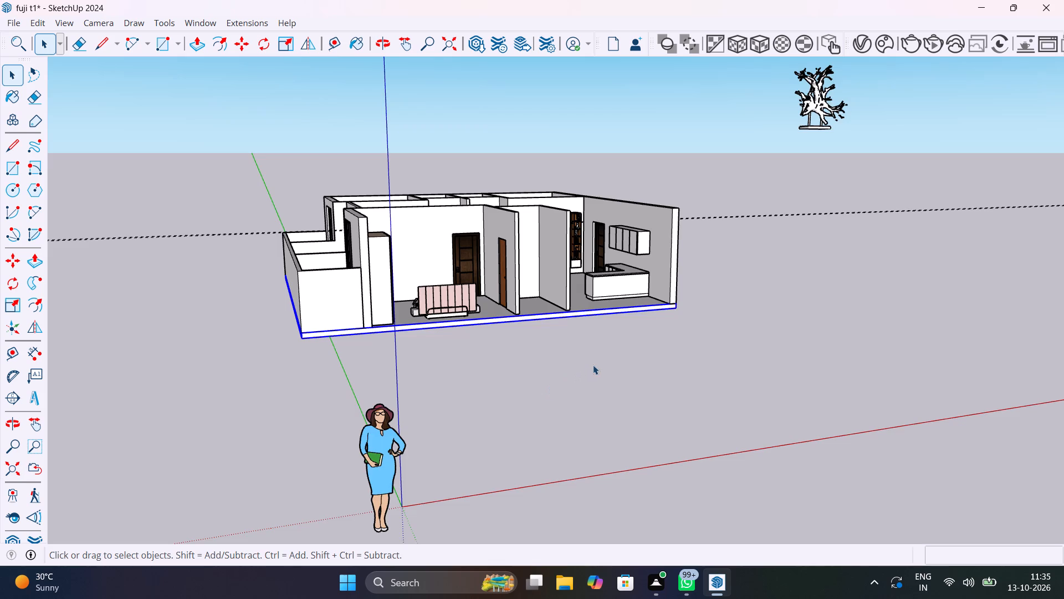
{"action": "left_click", "coordinate": [594, 366]}
{"action": "scroll", "coordinate": [557, 247], "scroll_direction": "up", "scroll_amount": 10}
{"action": "middle_click_drag", "start_coordinate": [620, 252], "coordinate": [520, 258]}
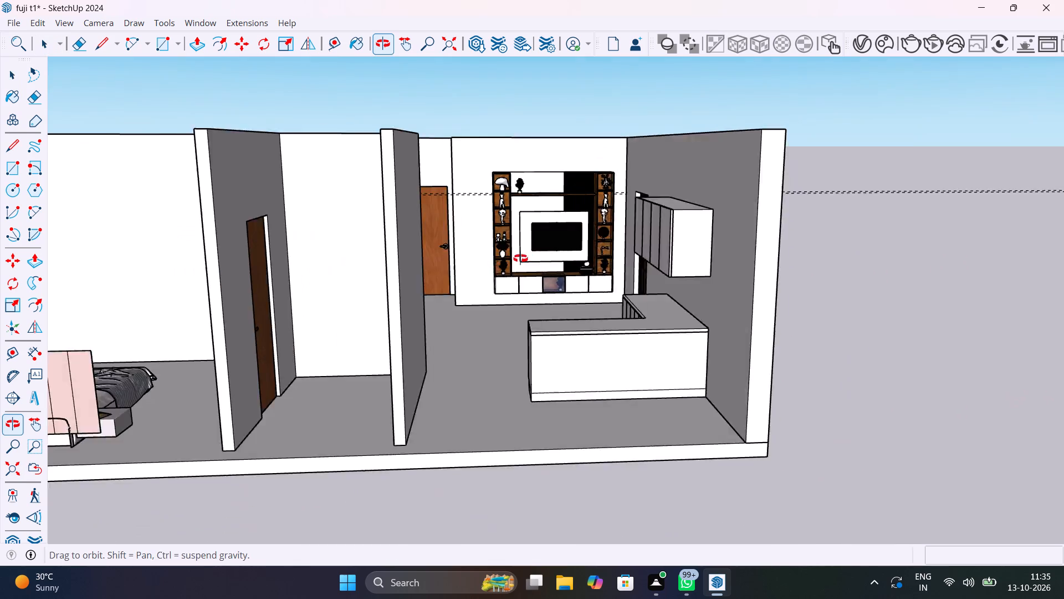
{"action": "middle_click_drag", "start_coordinate": [520, 258], "coordinate": [500, 329]}
{"action": "scroll", "coordinate": [572, 201], "scroll_direction": "up", "scroll_amount": 5}
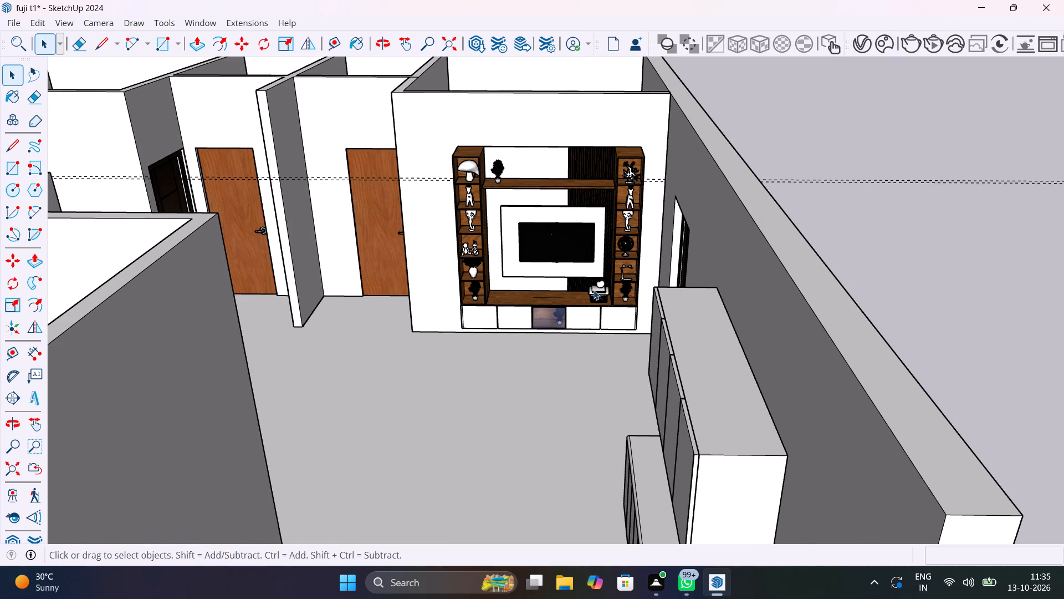
{"action": "left_click", "coordinate": [39, 27]}
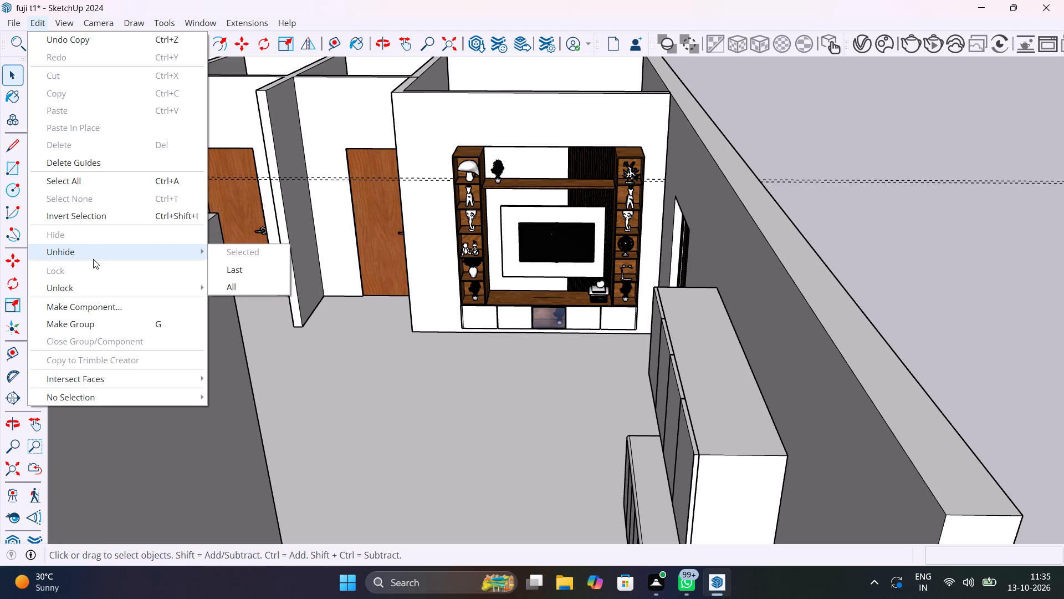
{"action": "left_click", "coordinate": [99, 170]}
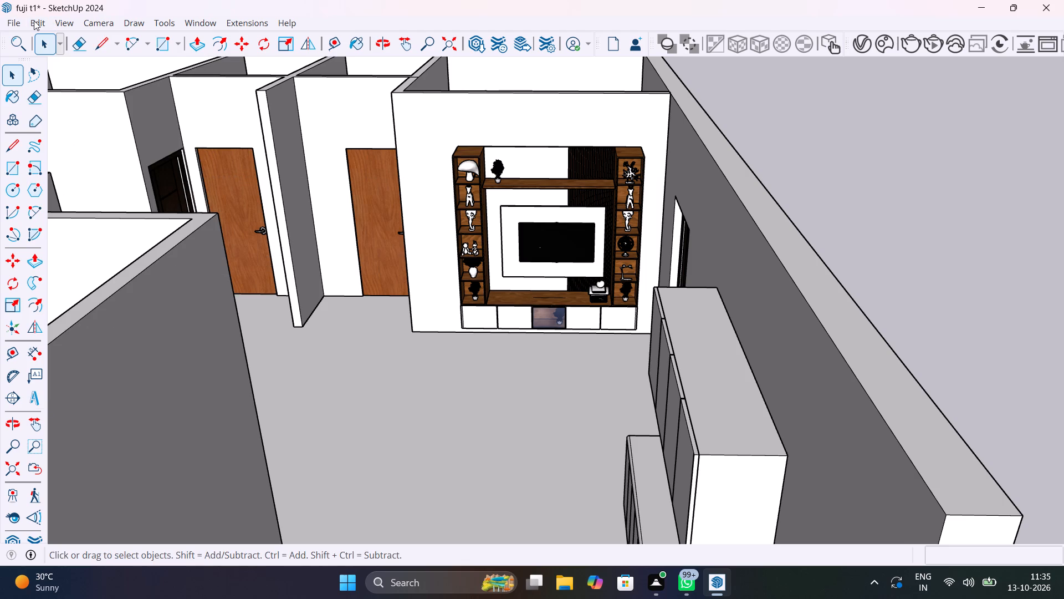
Unhide all hidden geometry in the flat model.
{"action": "left_click", "coordinate": [34, 21]}
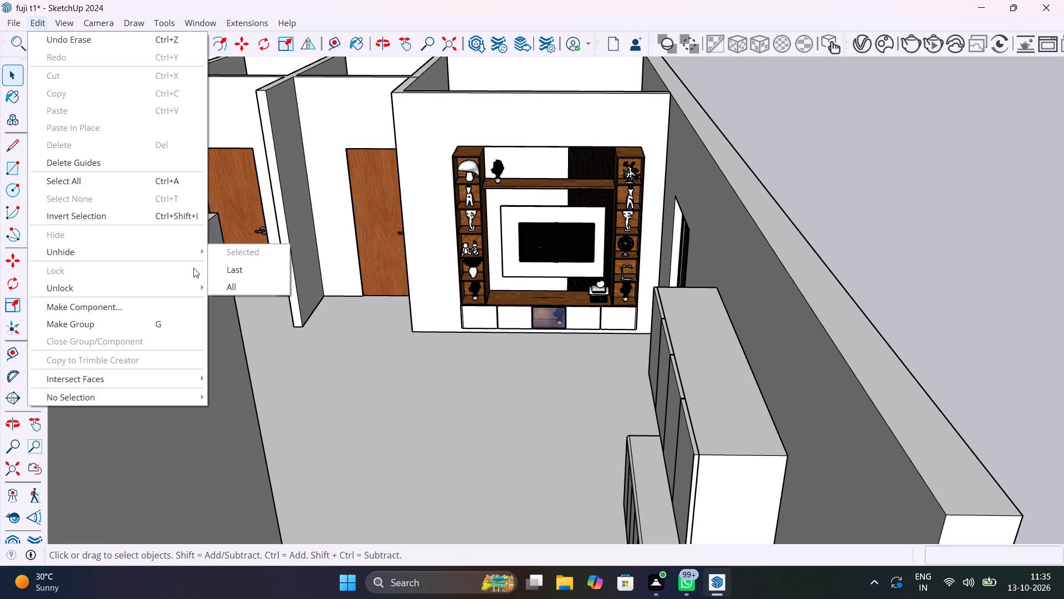
{"action": "left_click", "coordinate": [221, 286]}
Run a V-Ray test render of the decorated TV wall unit from a raised front view, then close the render window.
{"action": "scroll", "coordinate": [524, 151], "scroll_direction": "up", "scroll_amount": 4}
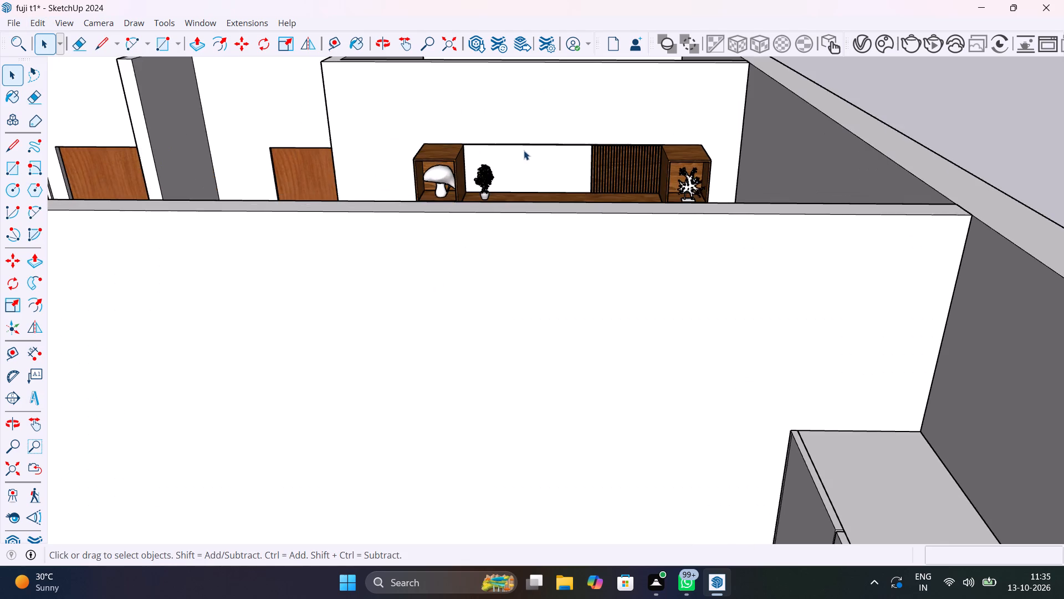
{"action": "middle_click_drag", "start_coordinate": [556, 172], "coordinate": [551, 252]}
{"action": "scroll", "coordinate": [585, 296], "scroll_direction": "up", "scroll_amount": 2}
{"action": "middle_click_drag", "start_coordinate": [591, 323], "coordinate": [584, 305]}
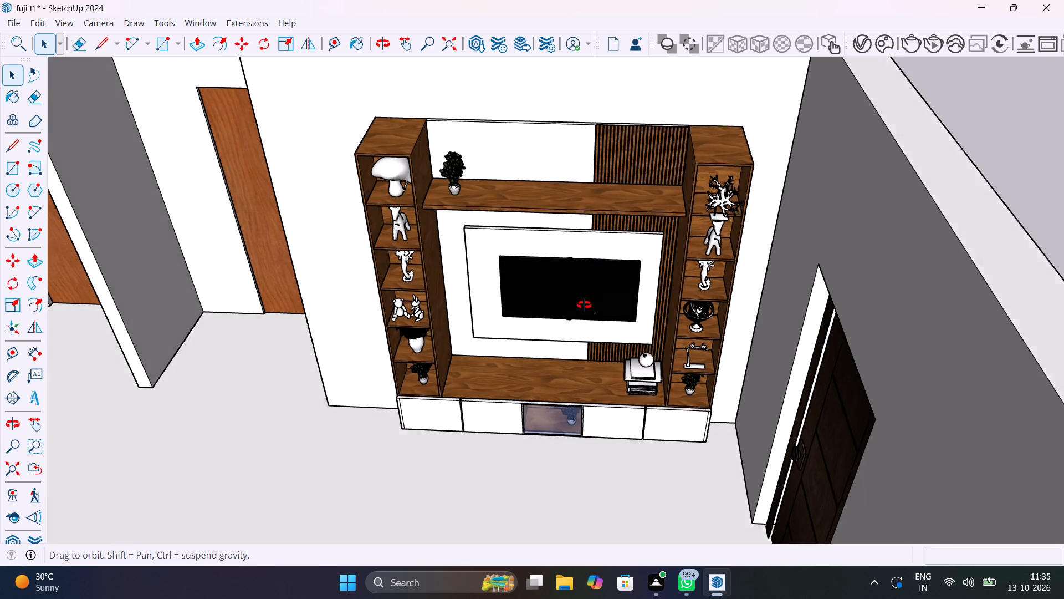
{"action": "middle_click_drag", "start_coordinate": [584, 305], "coordinate": [589, 291]}
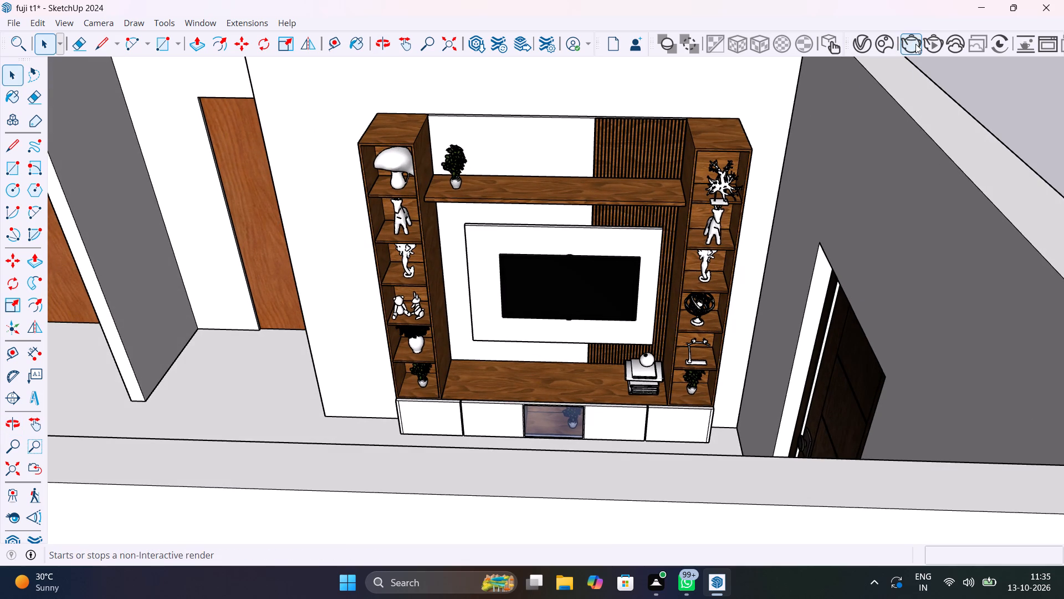
{"action": "left_click", "coordinate": [914, 44]}
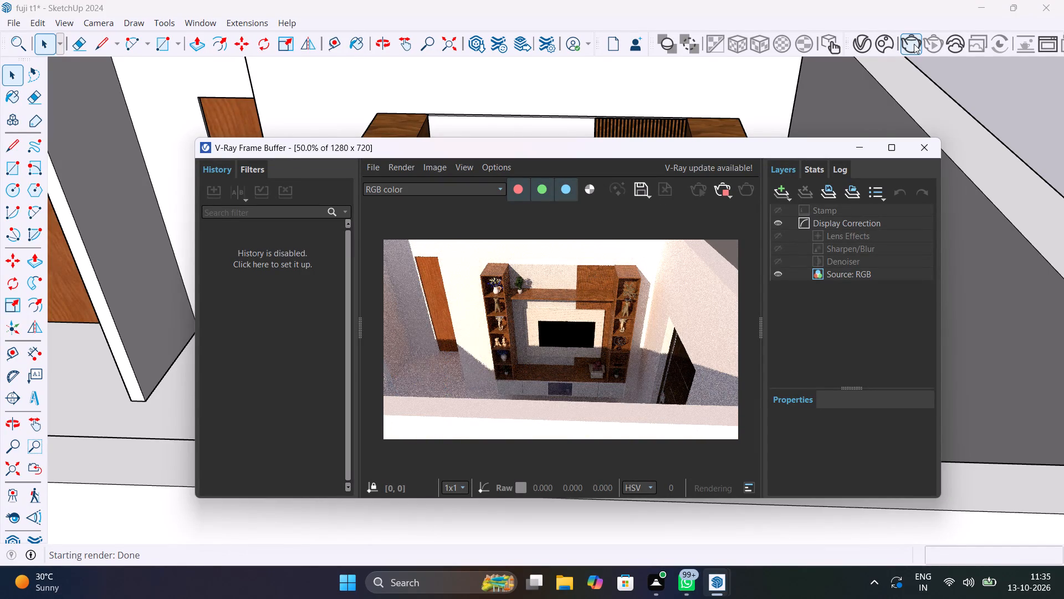
{"action": "left_click", "coordinate": [926, 148]}
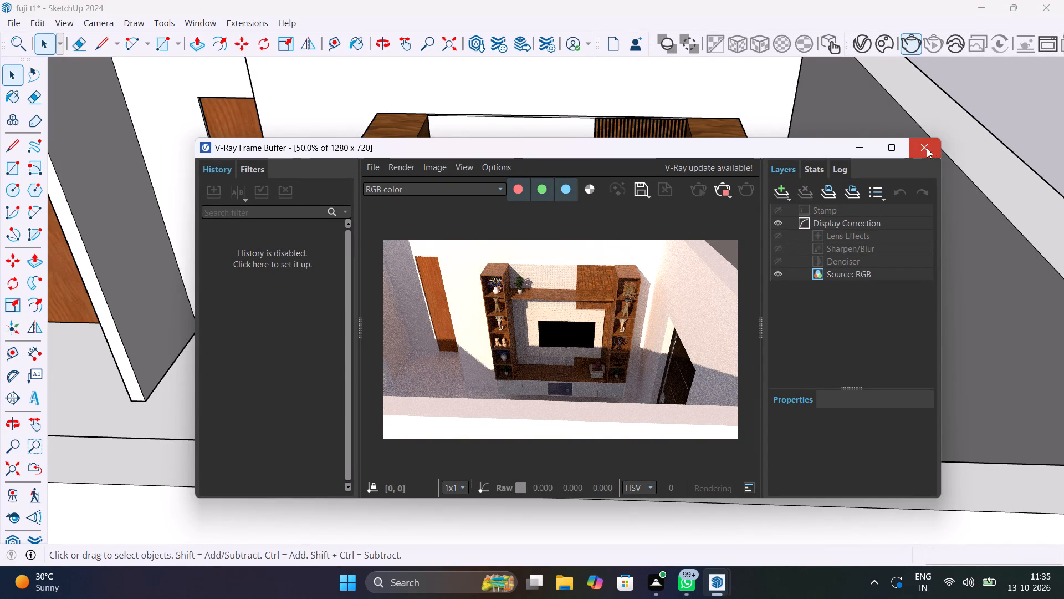
Examine the TV wall unit, the living area and the adjoining rooms of the flat from several angles.
{"action": "scroll", "coordinate": [691, 326], "scroll_direction": "down", "scroll_amount": 6}
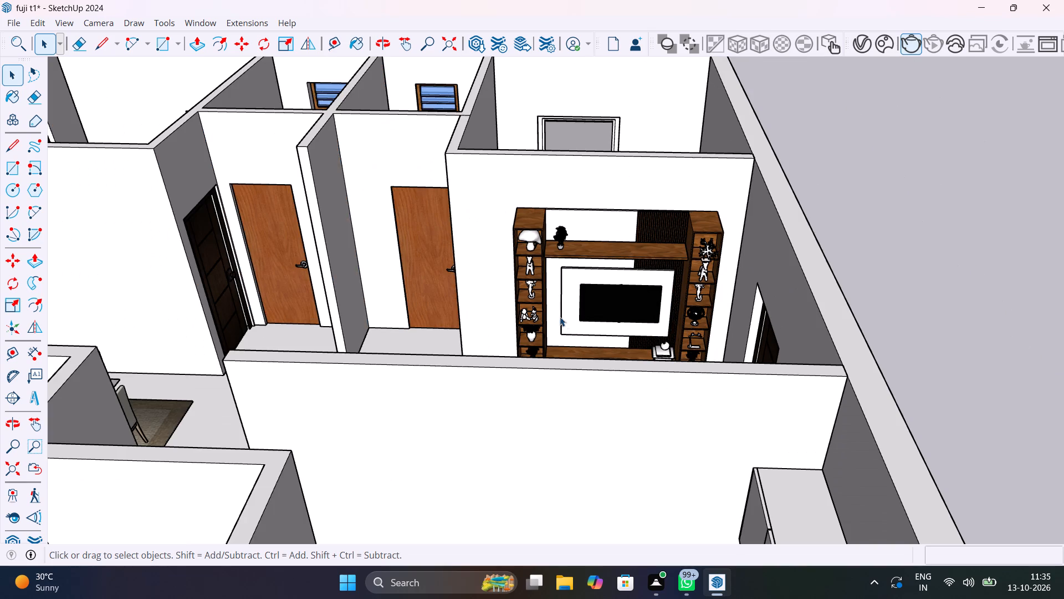
{"action": "middle_click_drag", "start_coordinate": [560, 317], "coordinate": [921, 392]}
{"action": "scroll", "coordinate": [684, 318], "scroll_direction": "up", "scroll_amount": 4}
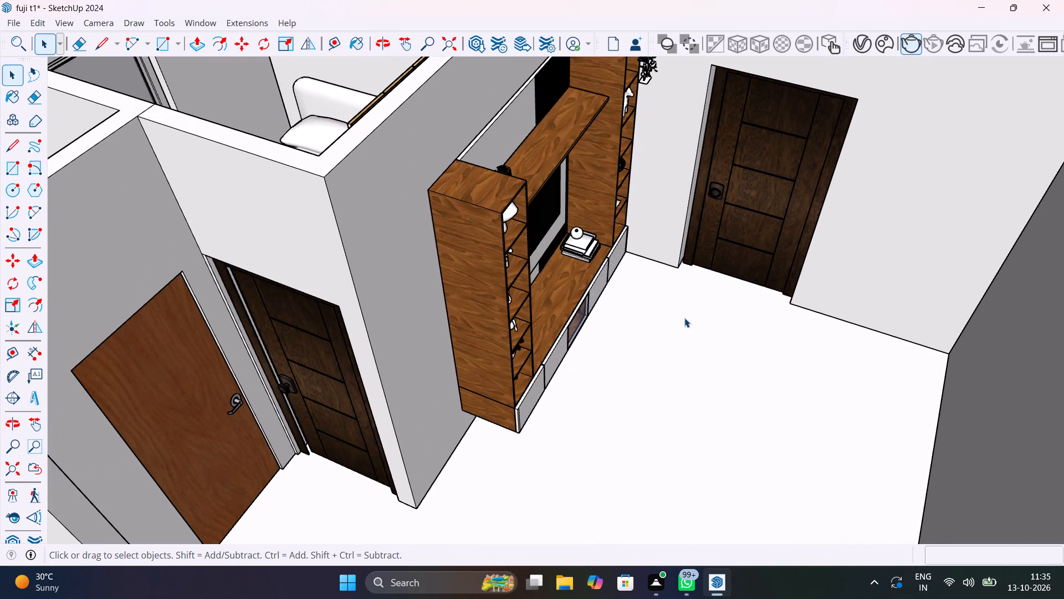
{"action": "middle_click_drag", "start_coordinate": [650, 348], "coordinate": [771, 364]}
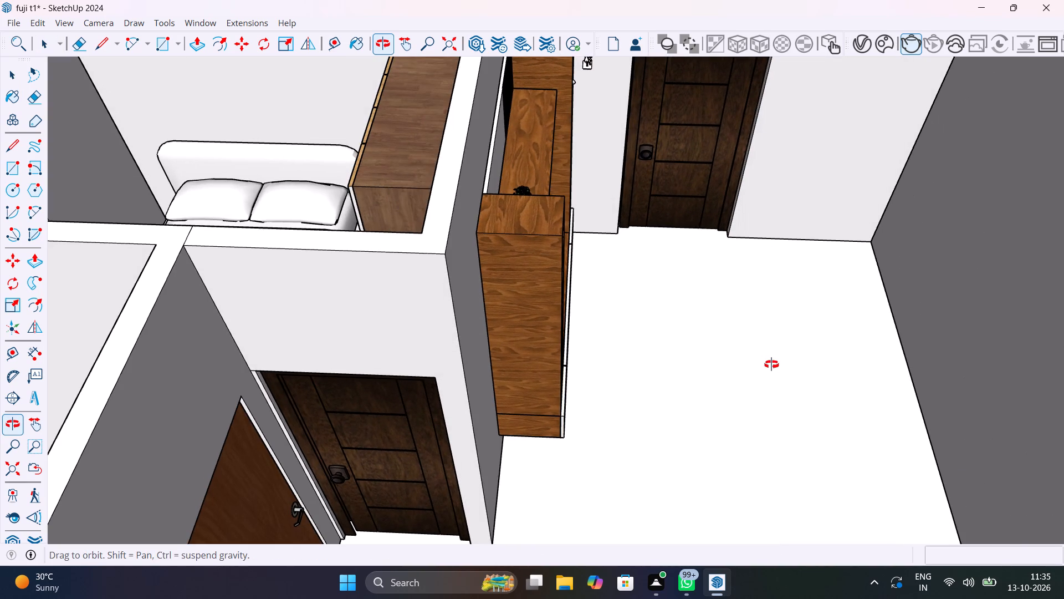
{"action": "middle_click_drag", "start_coordinate": [771, 364], "coordinate": [625, 283]}
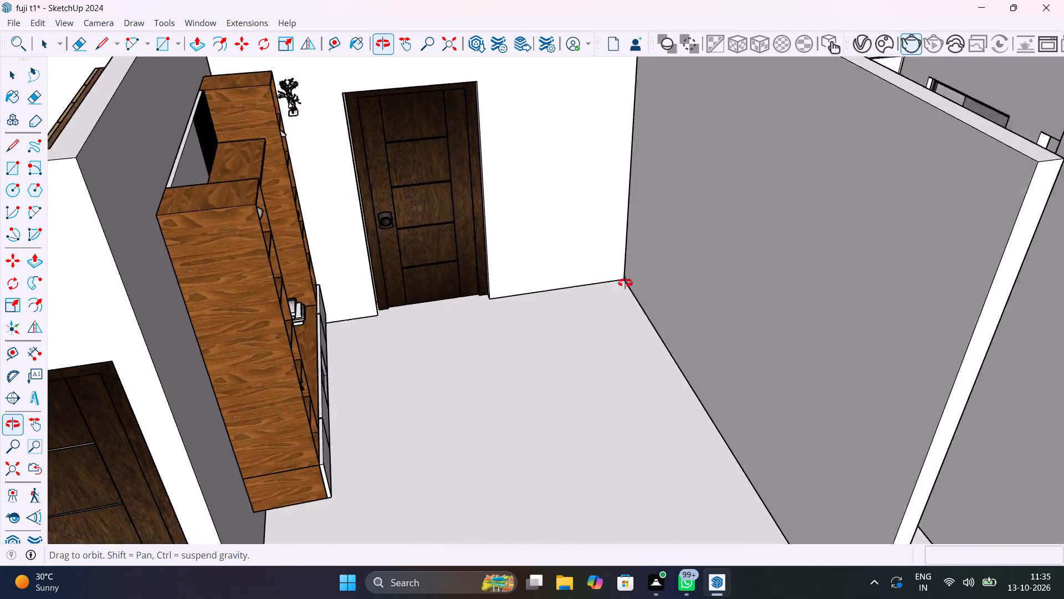
{"action": "middle_click_drag", "start_coordinate": [625, 283], "coordinate": [587, 148]}
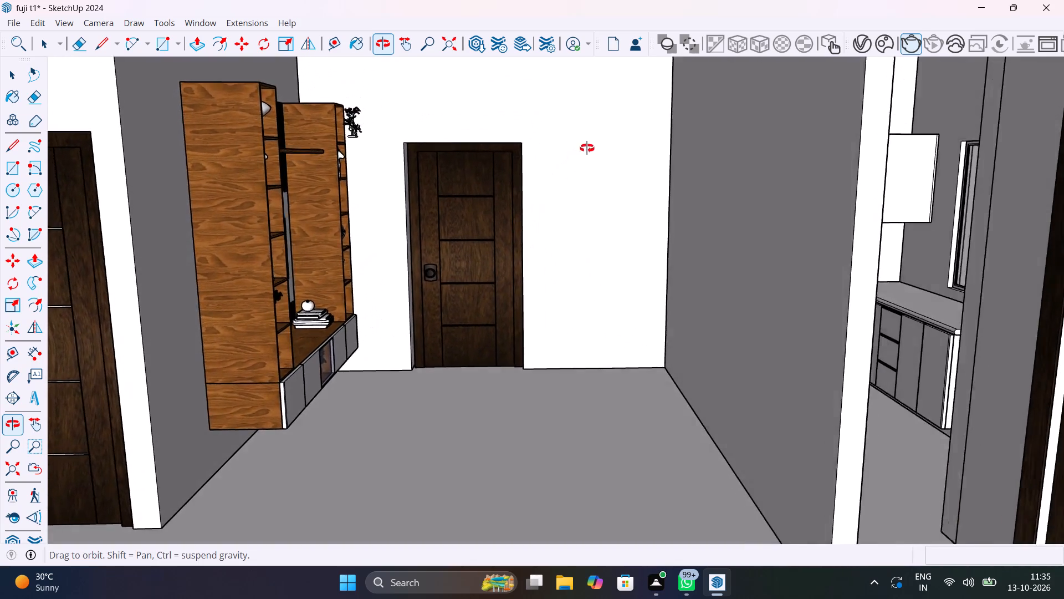
{"action": "middle_click_drag", "start_coordinate": [587, 148], "coordinate": [485, 231]}
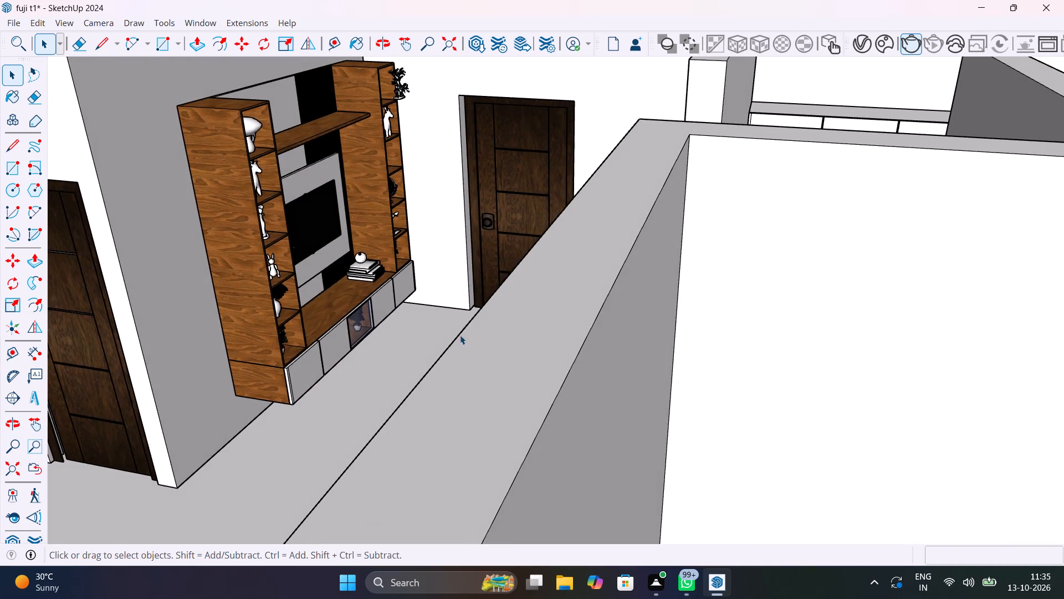
{"action": "middle_click_drag", "start_coordinate": [452, 345], "coordinate": [331, 397]}
{"action": "scroll", "coordinate": [673, 288], "scroll_direction": "down", "scroll_amount": 15}
{"action": "middle_click_drag", "start_coordinate": [714, 272], "coordinate": [577, 257]}
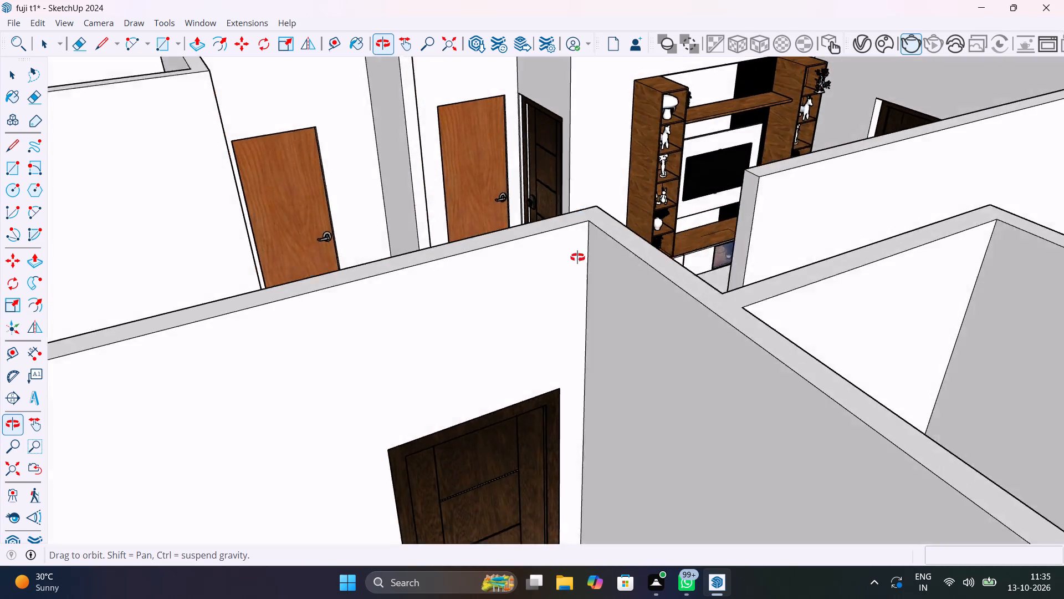
{"action": "middle_click_drag", "start_coordinate": [577, 257], "coordinate": [561, 256]}
{"action": "middle_click_drag", "start_coordinate": [941, 203], "coordinate": [584, 425], "text": "shift"}
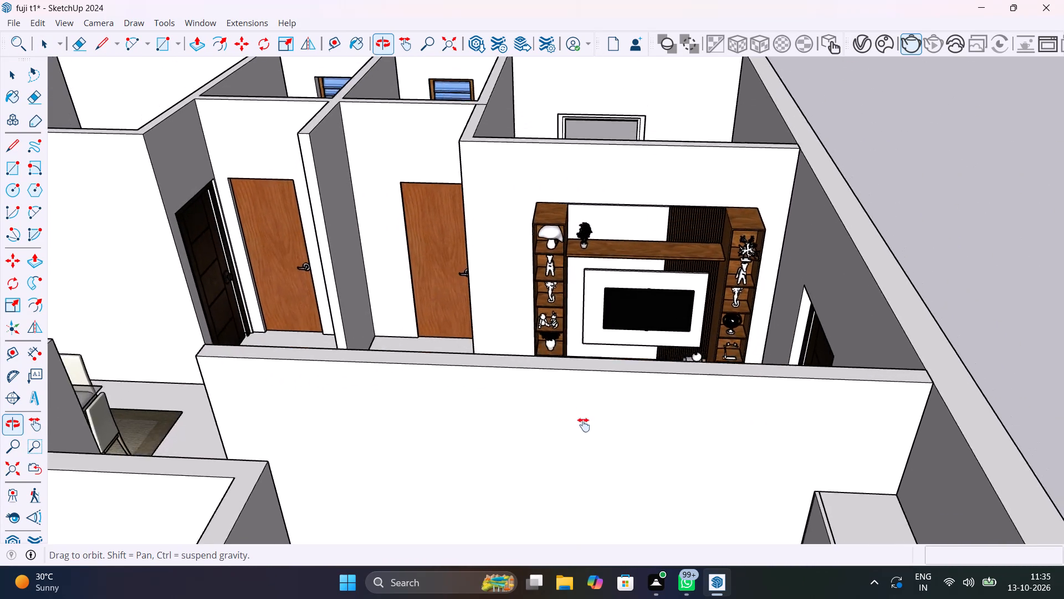
{"action": "middle_click_drag", "start_coordinate": [584, 425], "coordinate": [598, 487], "text": "shift"}
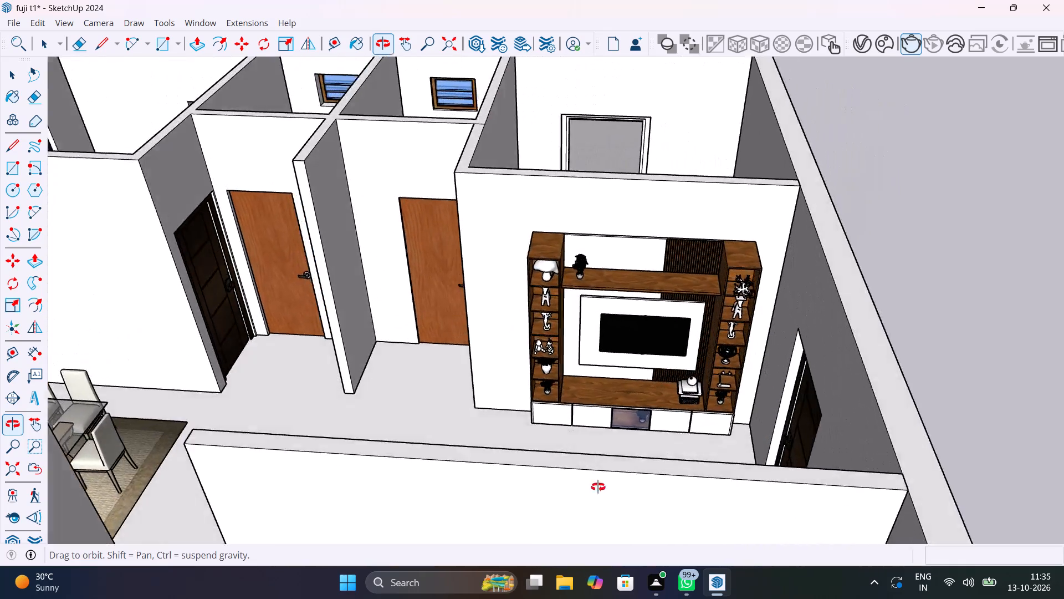
{"action": "middle_click_drag", "start_coordinate": [598, 487], "coordinate": [178, 515], "text": "shift"}
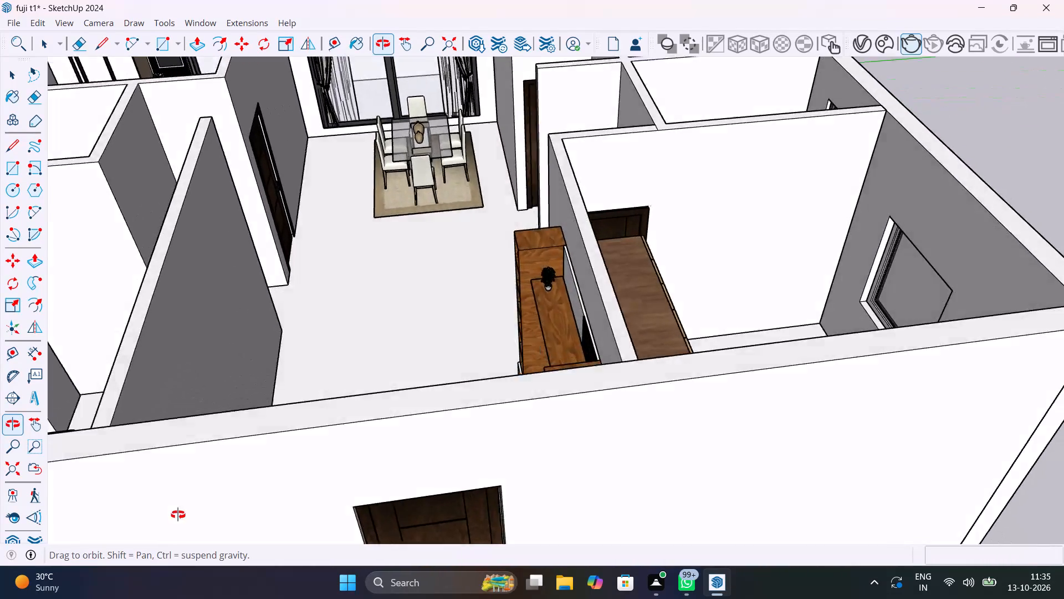
{"action": "middle_click_drag", "start_coordinate": [178, 515], "coordinate": [0, 461], "text": "shift"}
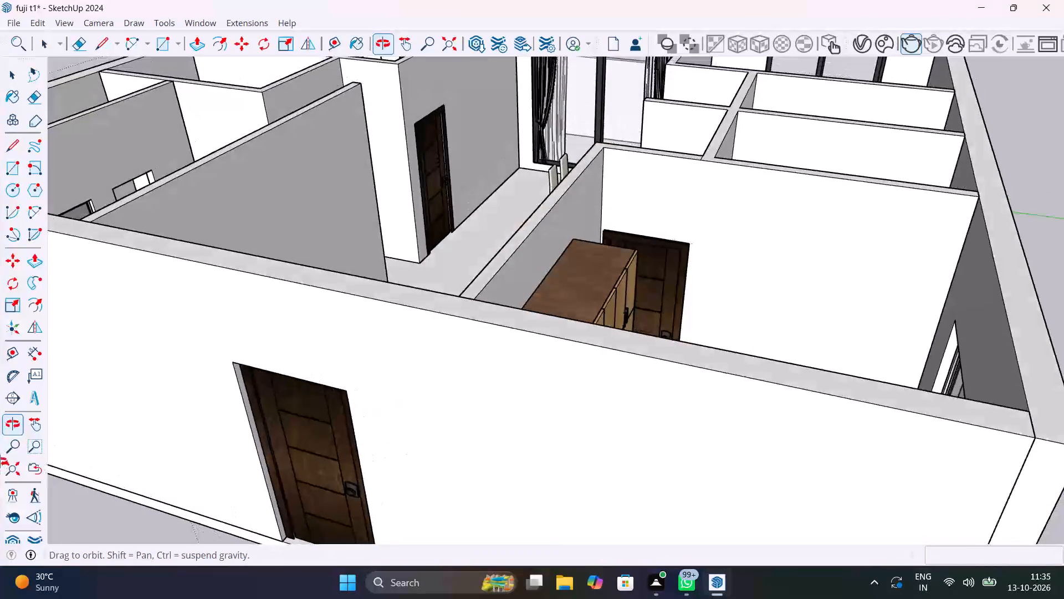
Search the Chaos Cosmos library for sofa models for the empty floor area facing the TV wall unit.
{"action": "middle_click_drag", "start_coordinate": [0, 461], "coordinate": [925, 523], "text": "shift"}
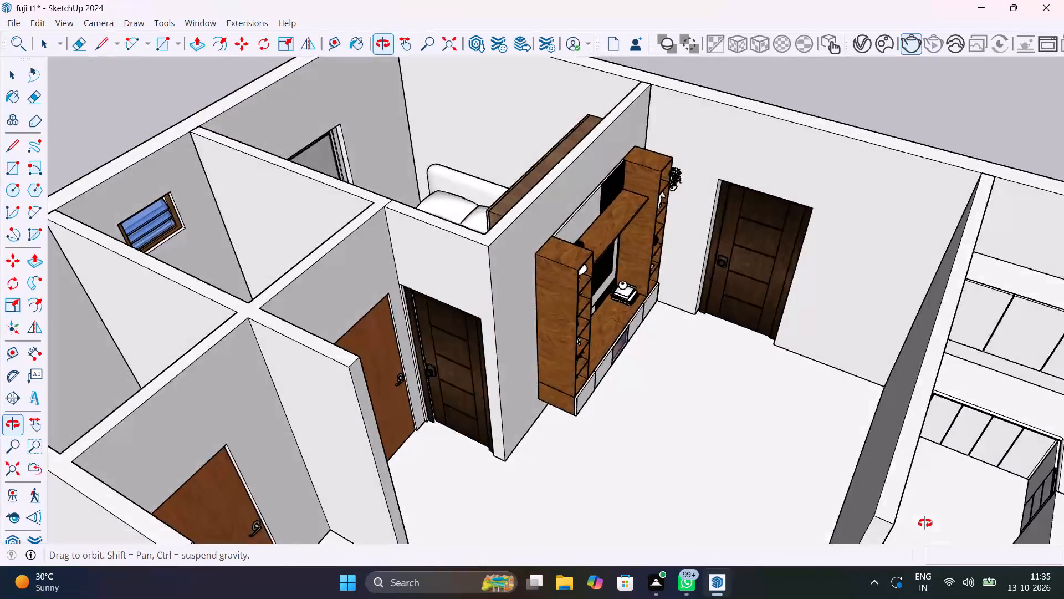
{"action": "middle_click_drag", "start_coordinate": [925, 523], "coordinate": [1014, 435], "text": "shift"}
{"action": "scroll", "coordinate": [825, 383], "scroll_direction": "up", "scroll_amount": 5}
{"action": "middle_click_drag", "start_coordinate": [784, 424], "coordinate": [879, 451]}
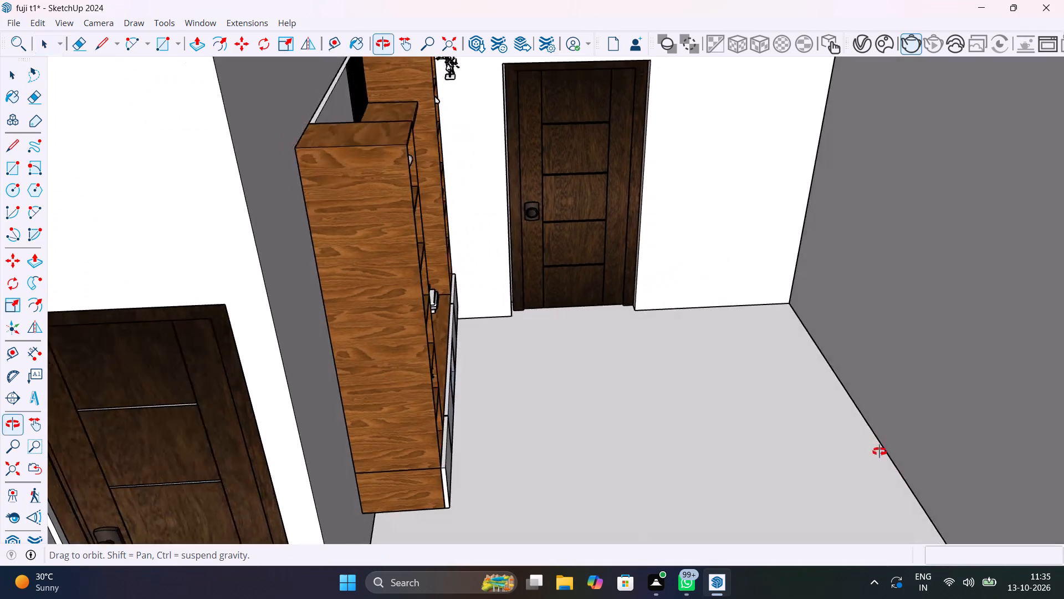
{"action": "middle_click_drag", "start_coordinate": [879, 451], "coordinate": [702, 430]}
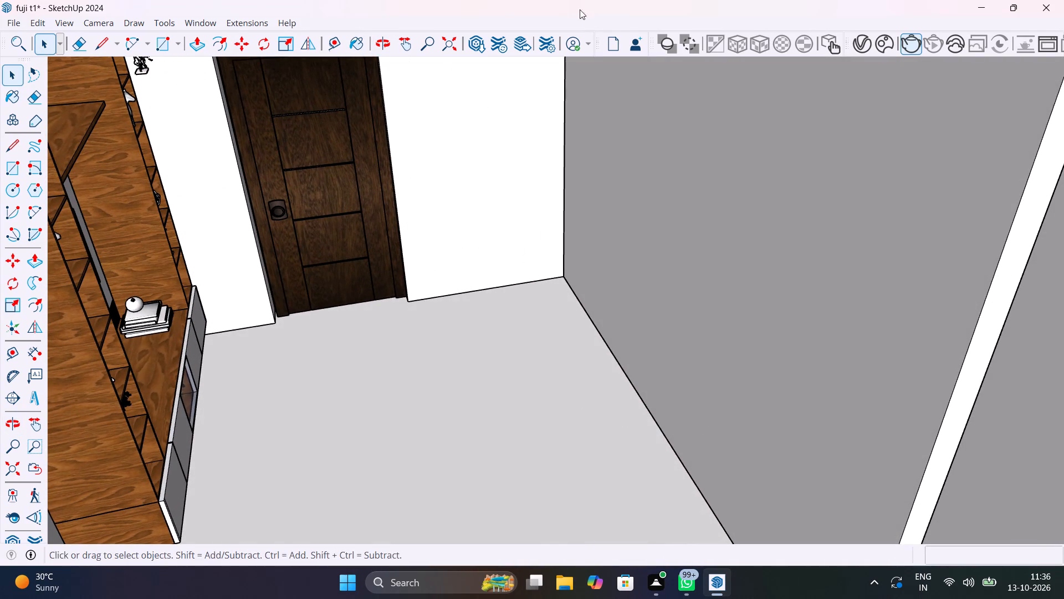
{"action": "left_click", "coordinate": [877, 43]}
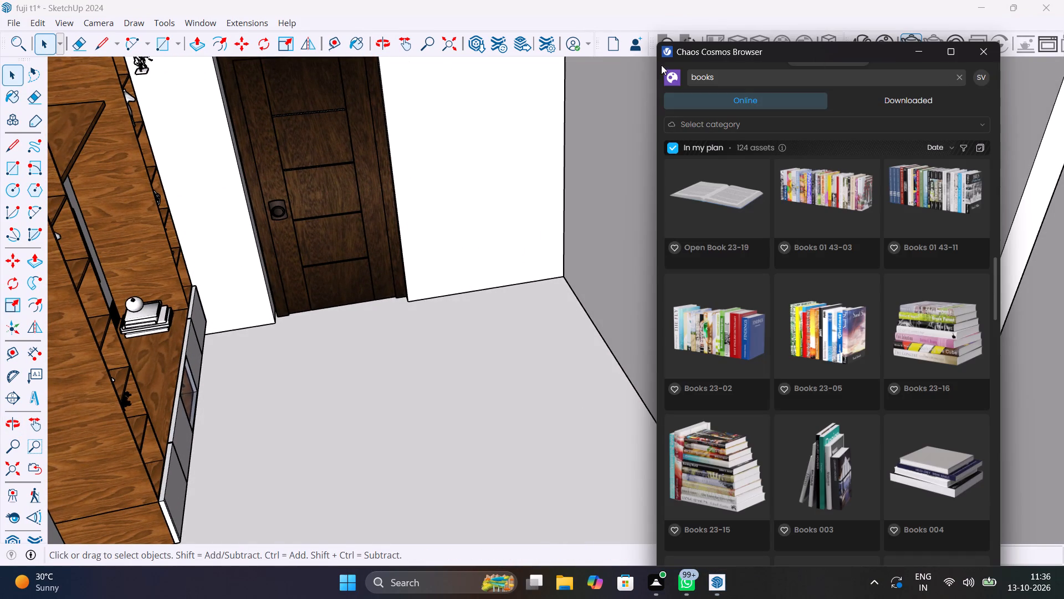
{"action": "left_click_drag", "start_coordinate": [738, 71], "coordinate": [657, 89]}
{"action": "key", "text": "BackSpace"}
{"action": "key", "text": "BackSpace"}
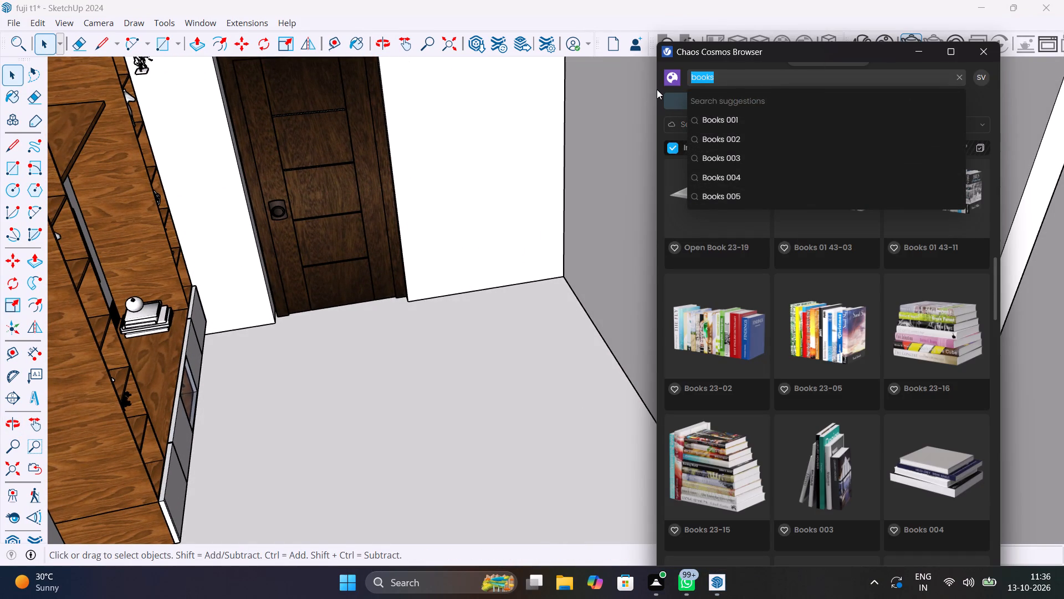
{"action": "key", "text": "BackSpace"}
{"action": "key", "text": "BackSpace"}
{"action": "key", "text": "BackSpace"}
{"action": "key", "text": "BackSpace"}
{"action": "left_click", "coordinate": [720, 76]}
{"action": "key", "text": "BackSpace"}
{"action": "key", "text": "BackSpace"}
{"action": "key", "text": "BackSpace"}
{"action": "key", "text": "BackSpace"}
{"action": "key", "text": "BackSpace"}
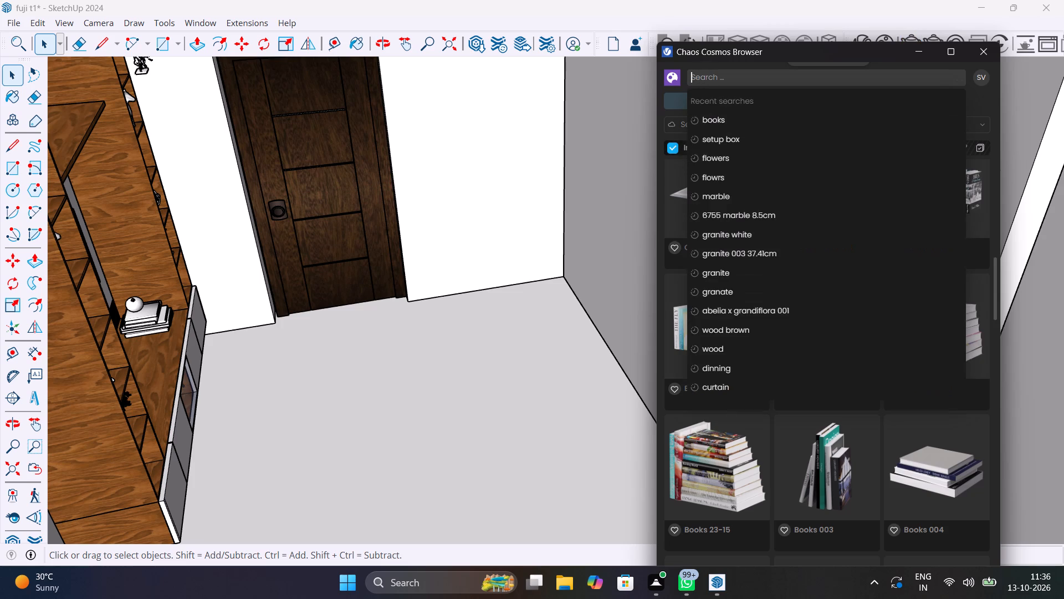
{"action": "type", "text": "sofa"}
{"action": "key", "text": "Return"}
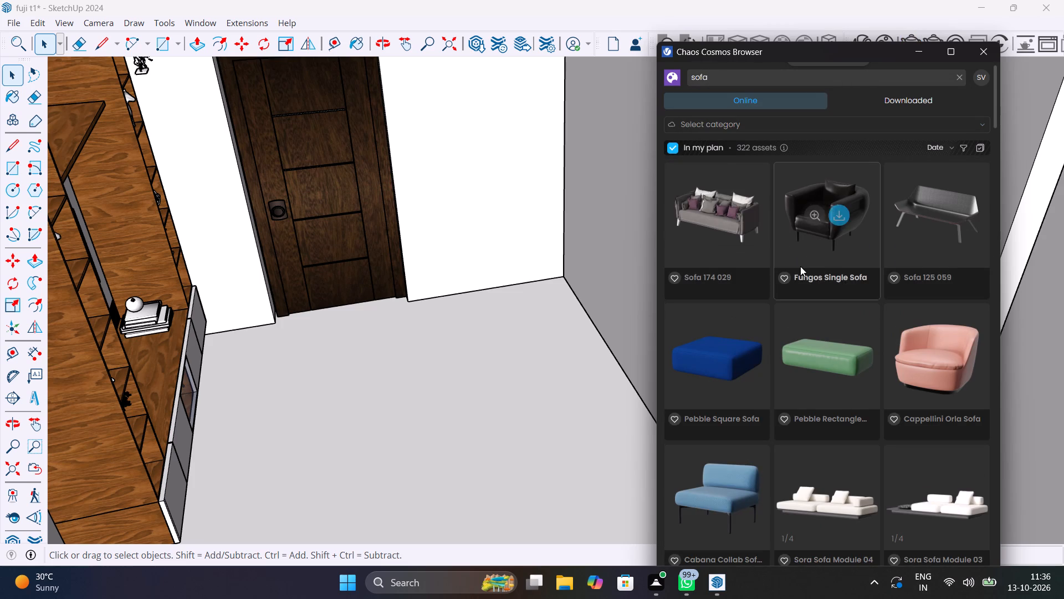
Browse the sofa search results in the Chaos Cosmos library for a model suited to the living area.
{"action": "scroll", "coordinate": [800, 266], "scroll_direction": "down", "scroll_amount": 10}
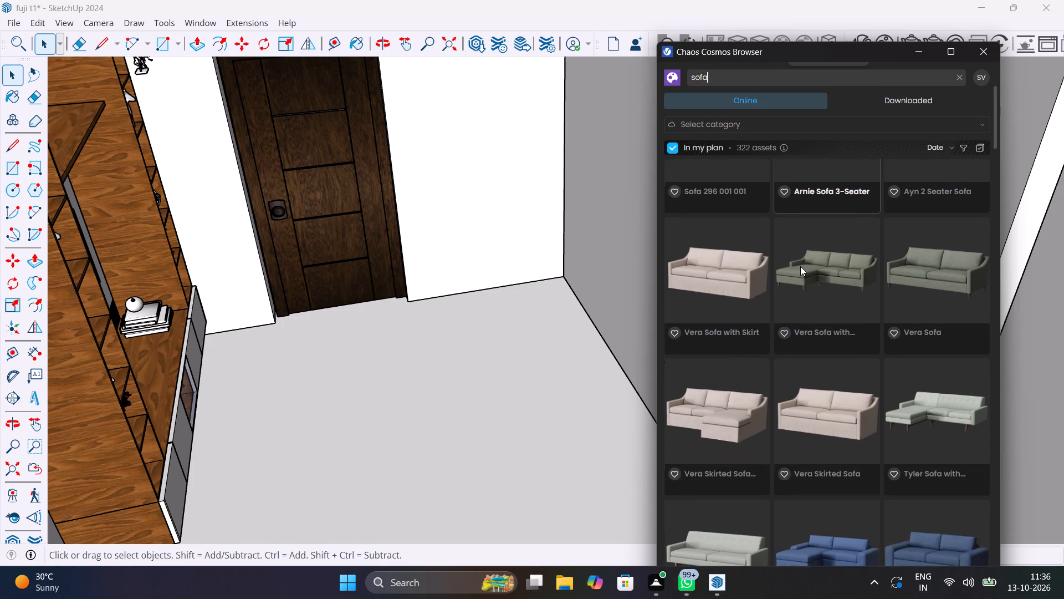
{"action": "scroll", "coordinate": [814, 347], "scroll_direction": "down", "scroll_amount": 6}
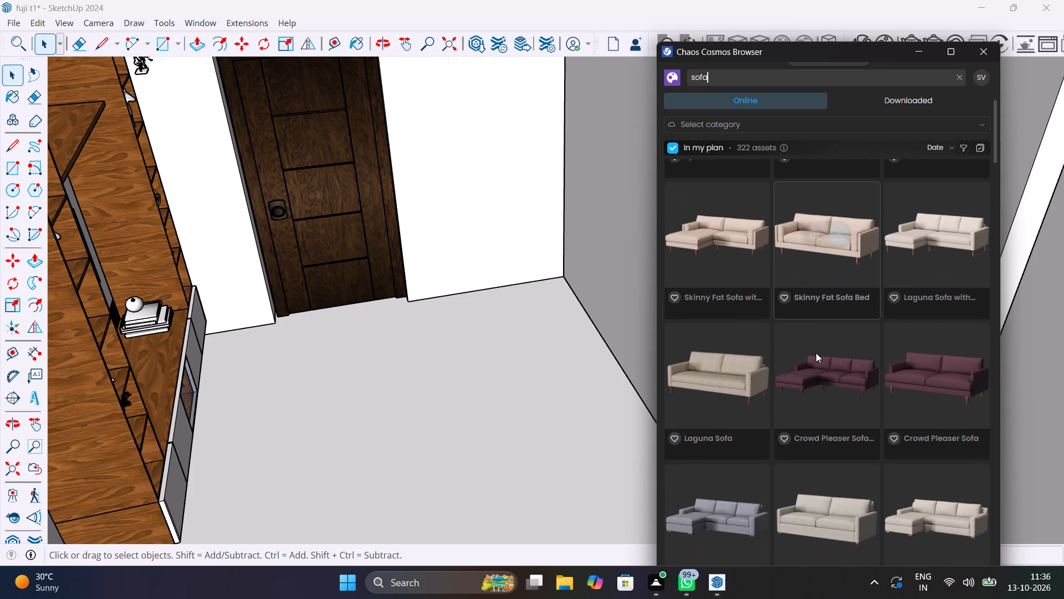
{"action": "scroll", "coordinate": [816, 353], "scroll_direction": "down", "scroll_amount": 5}
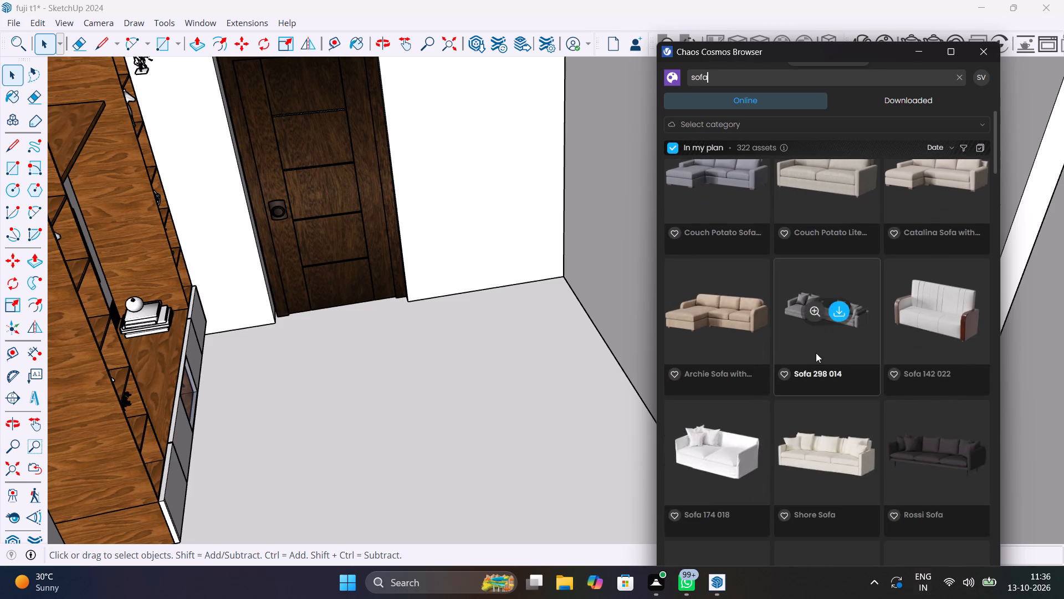
{"action": "scroll", "coordinate": [816, 353], "scroll_direction": "down", "scroll_amount": 9}
{"action": "scroll", "coordinate": [816, 353], "scroll_direction": "up", "scroll_amount": 1}
{"action": "scroll", "coordinate": [816, 353], "scroll_direction": "down", "scroll_amount": 1}
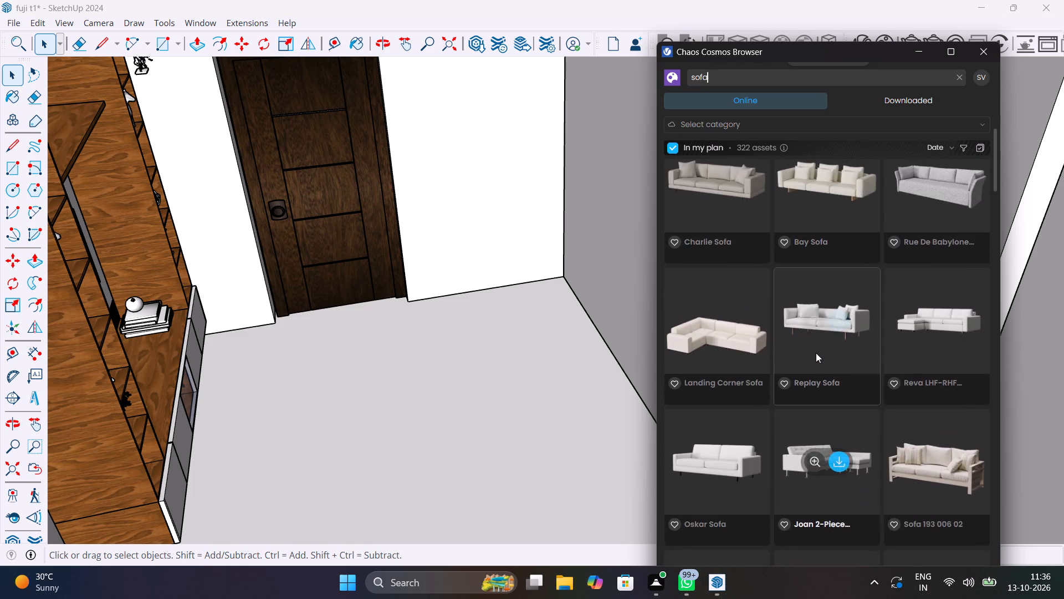
{"action": "scroll", "coordinate": [816, 353], "scroll_direction": "down", "scroll_amount": 9}
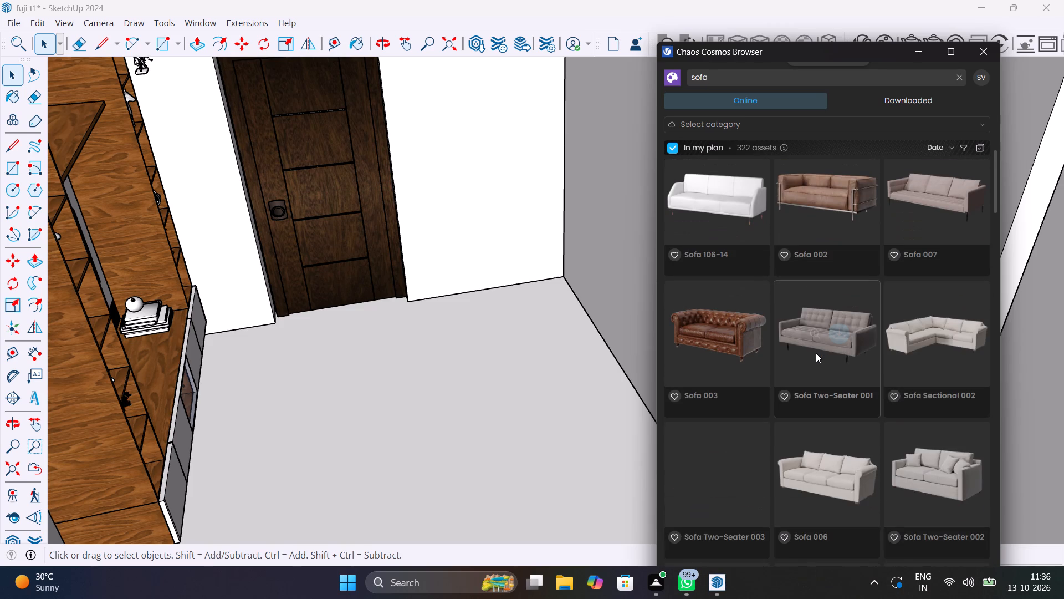
{"action": "scroll", "coordinate": [816, 353], "scroll_direction": "down", "scroll_amount": 8}
{"action": "scroll", "coordinate": [816, 353], "scroll_direction": "up", "scroll_amount": 2}
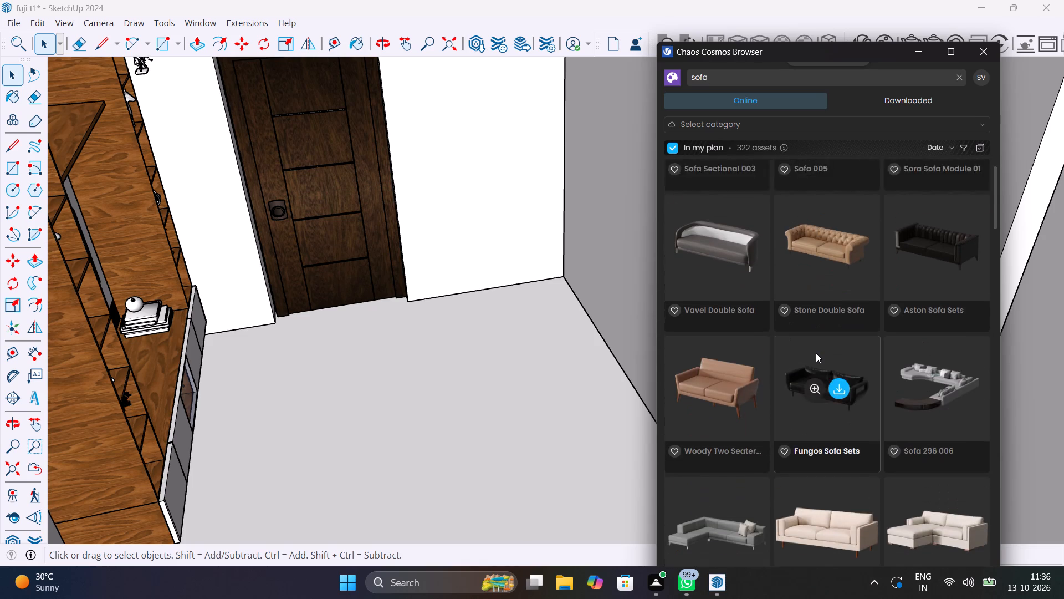
{"action": "scroll", "coordinate": [816, 353], "scroll_direction": "down", "scroll_amount": 4}
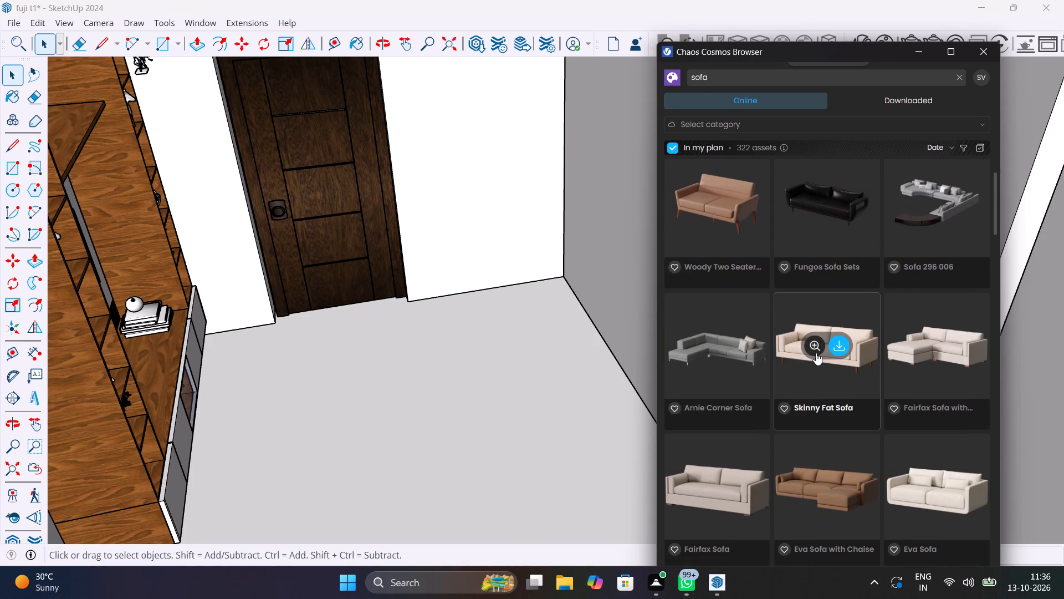
{"action": "scroll", "coordinate": [816, 353], "scroll_direction": "down", "scroll_amount": 8}
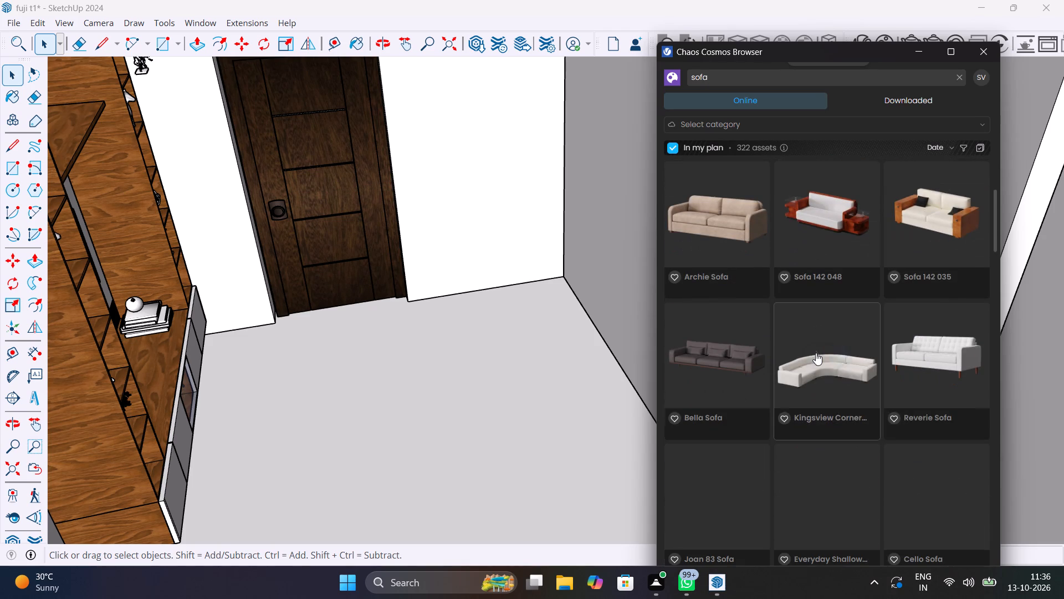
{"action": "scroll", "coordinate": [816, 353], "scroll_direction": "down", "scroll_amount": 4}
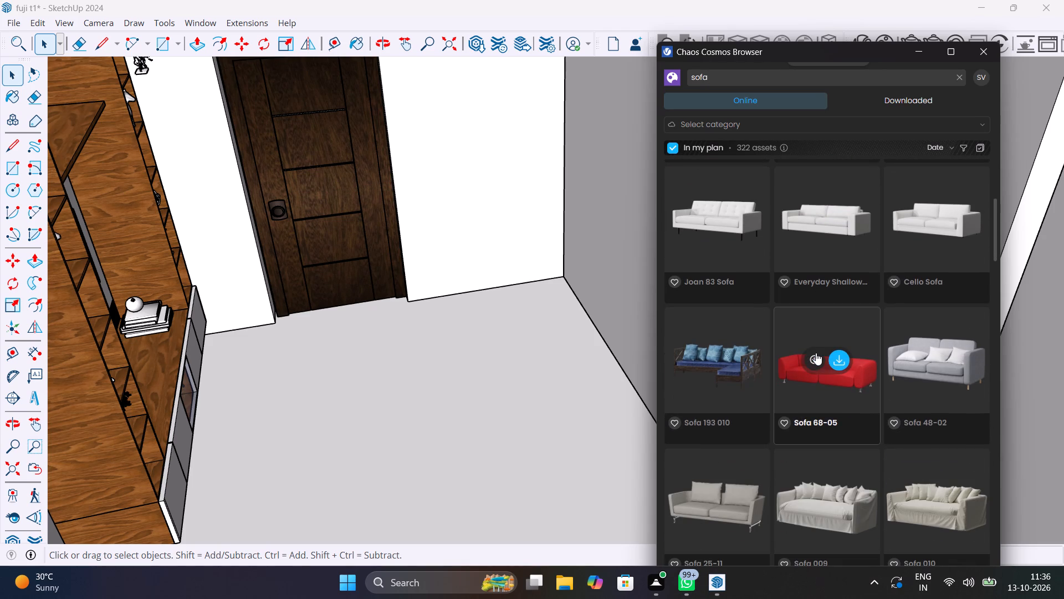
{"action": "scroll", "coordinate": [816, 353], "scroll_direction": "down", "scroll_amount": 4}
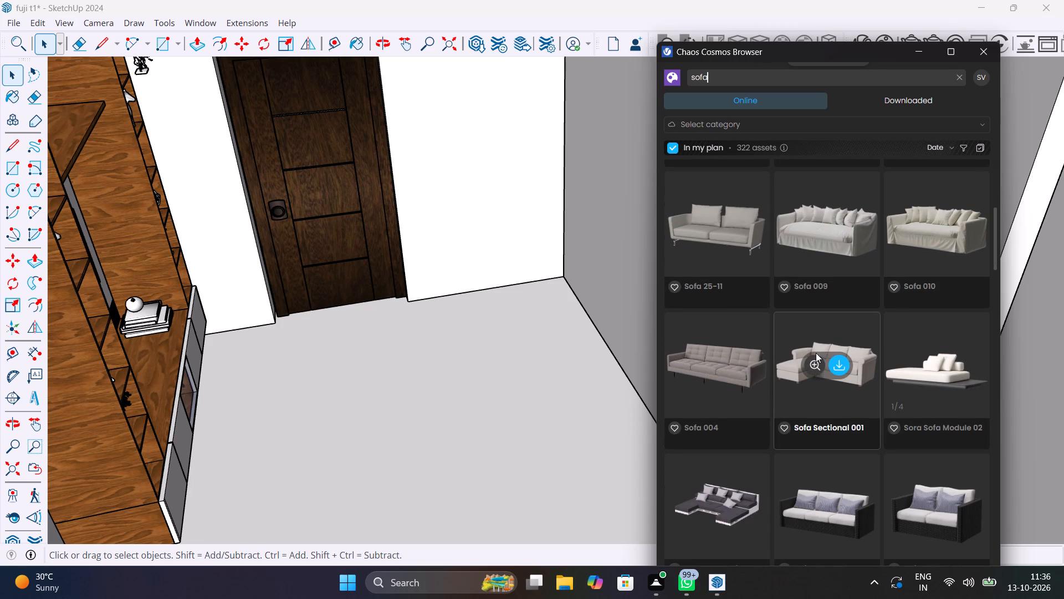
{"action": "scroll", "coordinate": [816, 353], "scroll_direction": "down", "scroll_amount": 5}
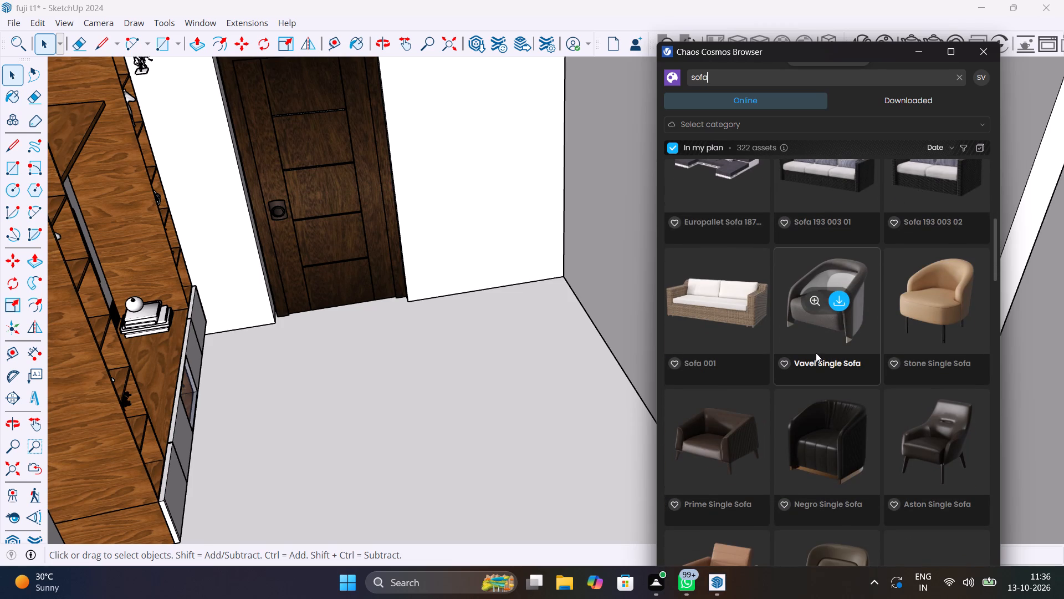
{"action": "scroll", "coordinate": [816, 353], "scroll_direction": "down", "scroll_amount": 4}
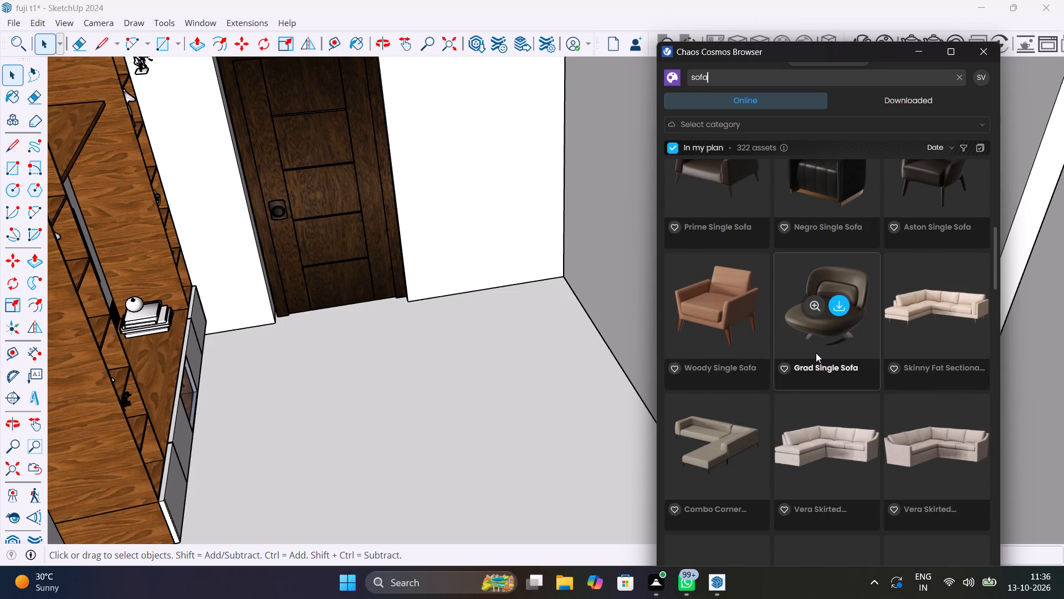
{"action": "scroll", "coordinate": [816, 353], "scroll_direction": "down", "scroll_amount": 8}
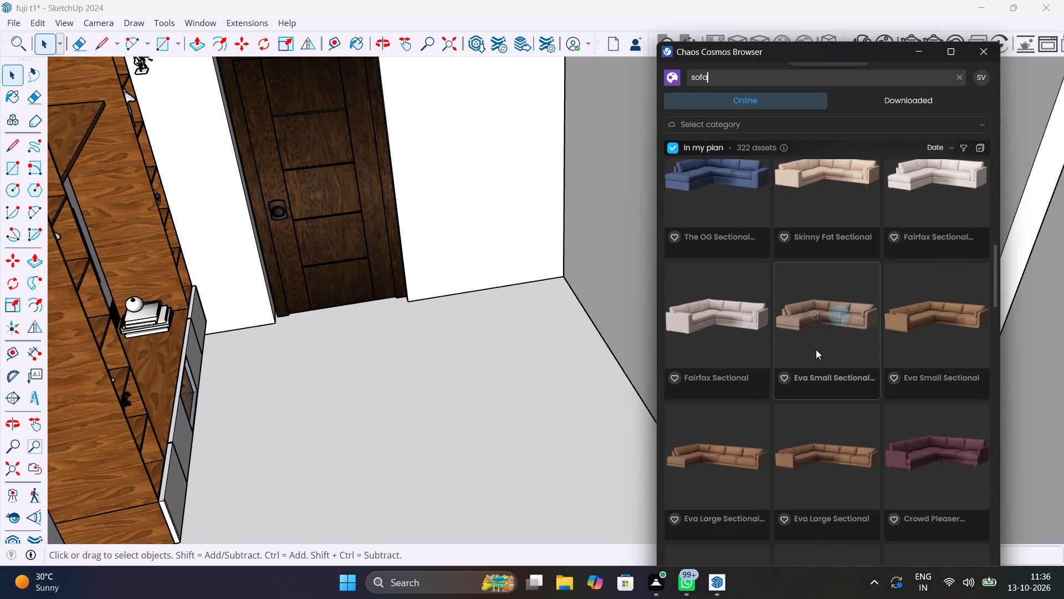
{"action": "scroll", "coordinate": [816, 349], "scroll_direction": "down", "scroll_amount": 9}
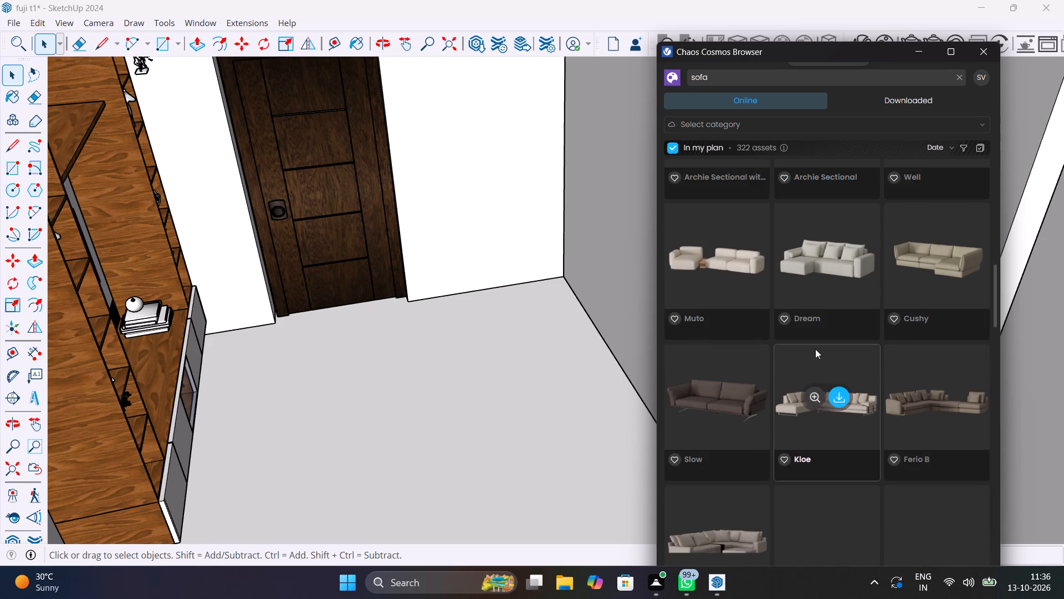
{"action": "scroll", "coordinate": [815, 349], "scroll_direction": "down", "scroll_amount": 8}
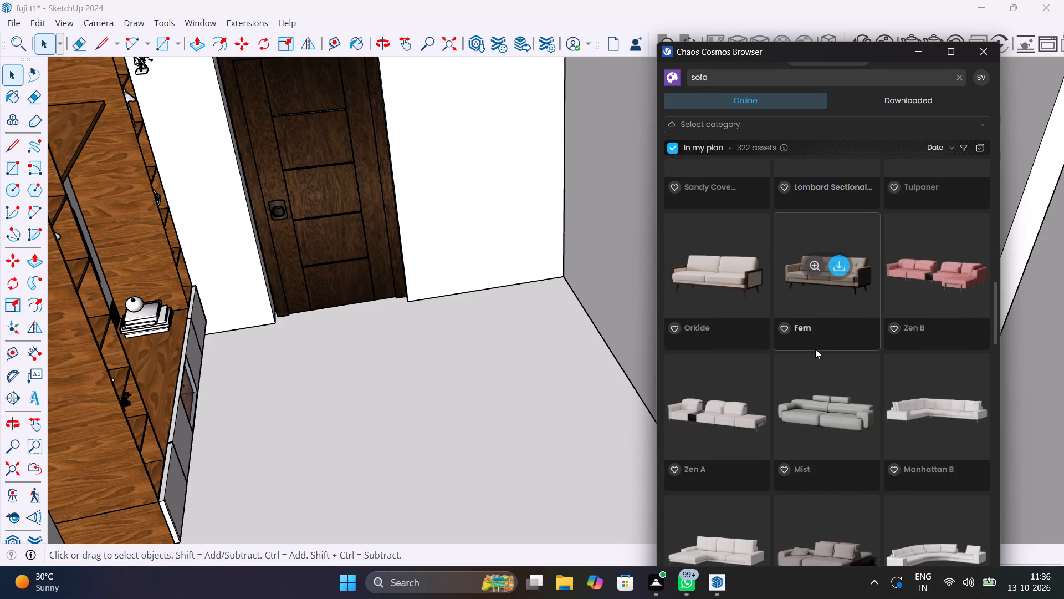
{"action": "scroll", "coordinate": [815, 349], "scroll_direction": "down", "scroll_amount": 16}
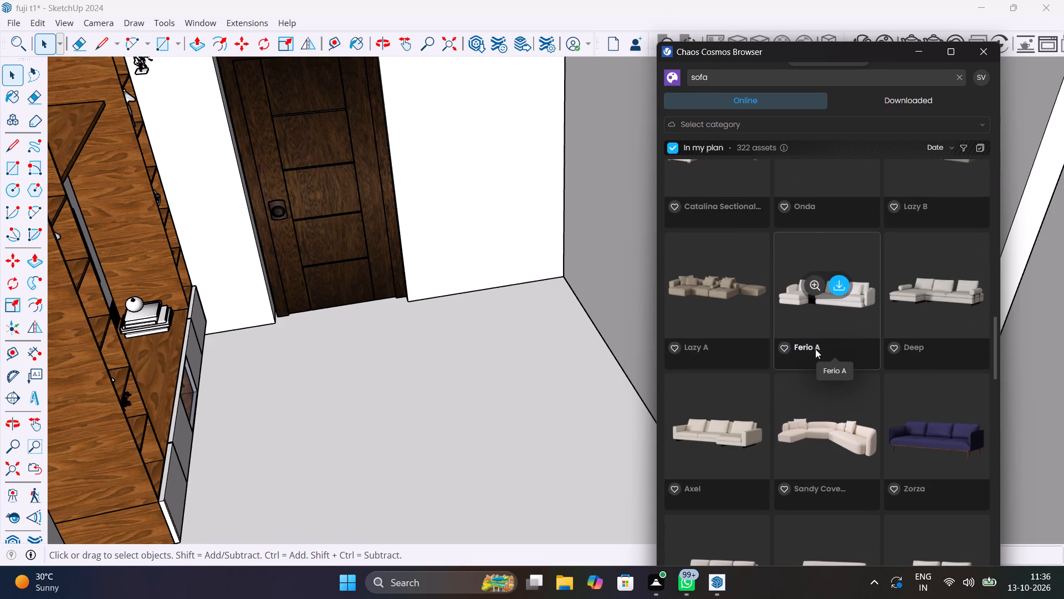
{"action": "scroll", "coordinate": [815, 349], "scroll_direction": "down", "scroll_amount": 11}
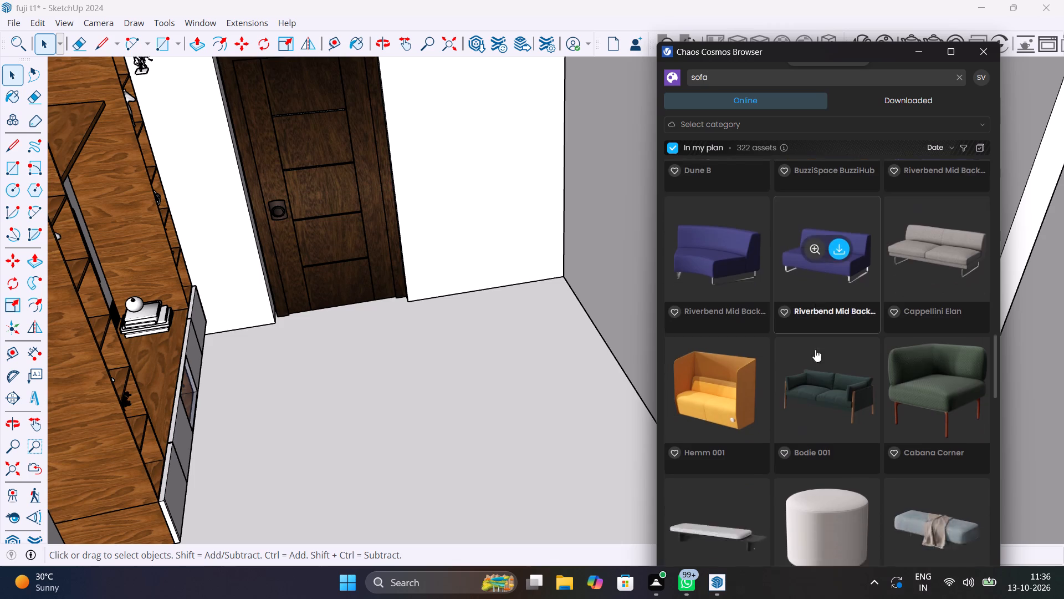
{"action": "scroll", "coordinate": [815, 349], "scroll_direction": "down", "scroll_amount": 10}
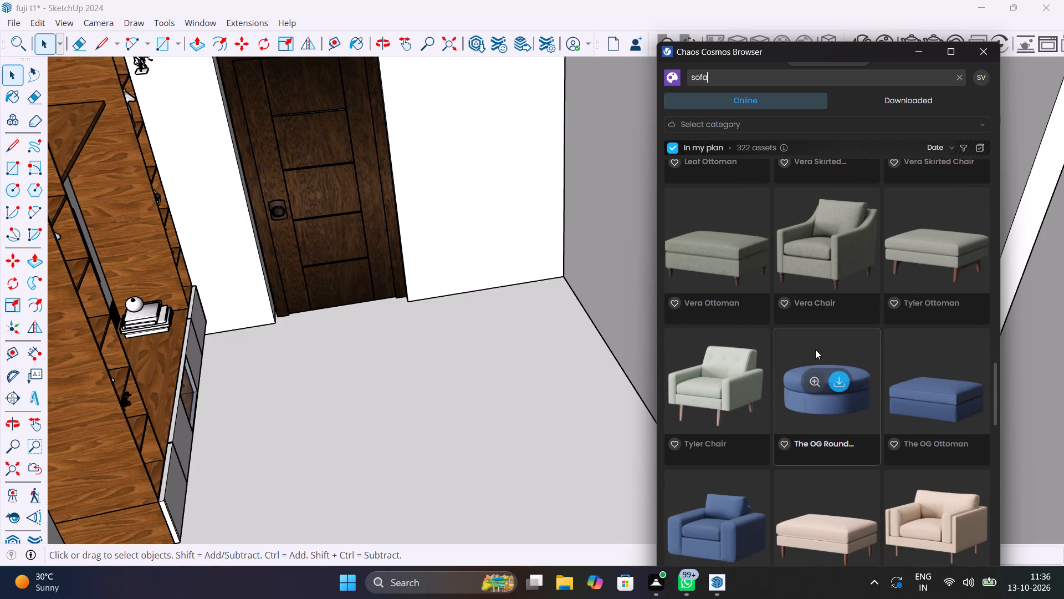
{"action": "scroll", "coordinate": [815, 349], "scroll_direction": "down", "scroll_amount": 8}
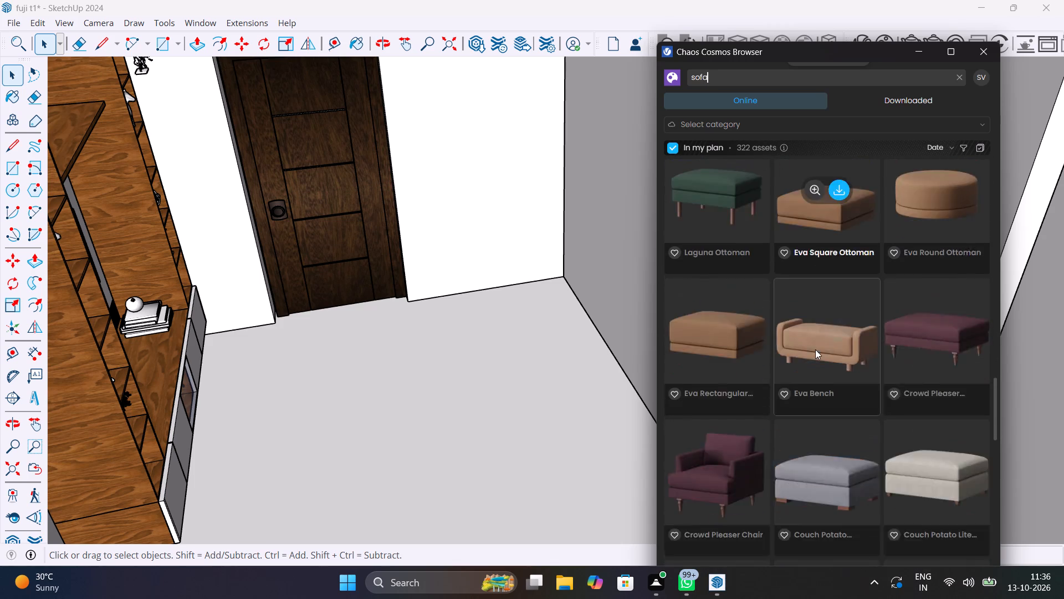
{"action": "scroll", "coordinate": [815, 349], "scroll_direction": "down", "scroll_amount": 13}
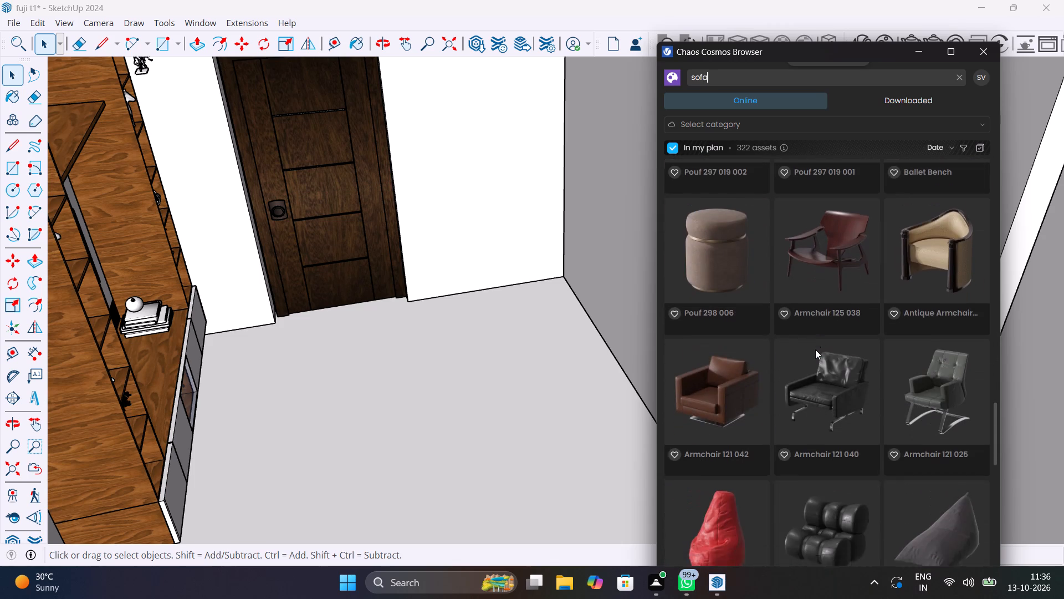
{"action": "scroll", "coordinate": [815, 349], "scroll_direction": "down", "scroll_amount": 15}
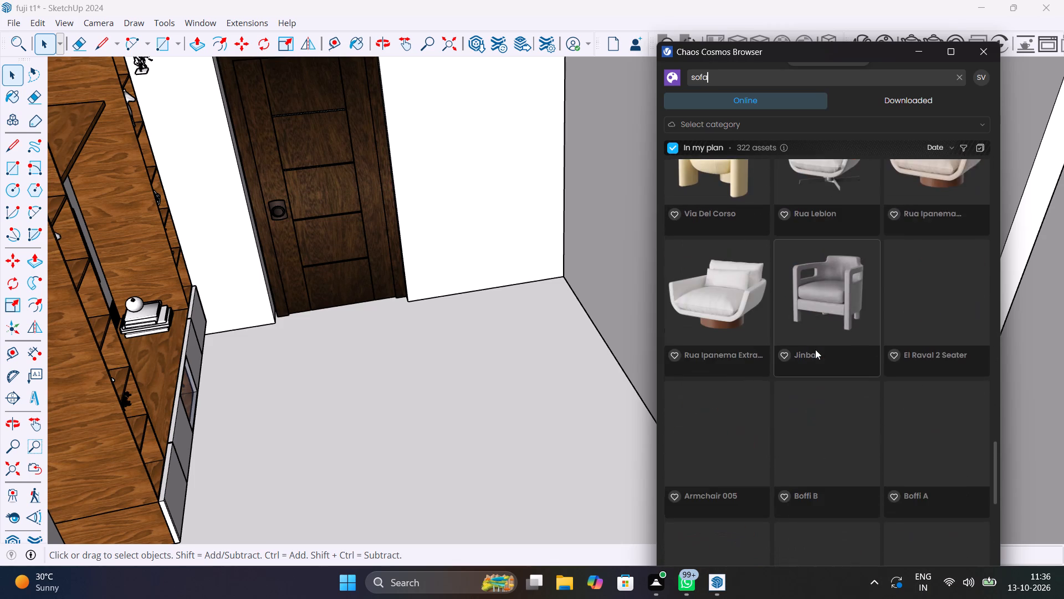
{"action": "scroll", "coordinate": [815, 349], "scroll_direction": "down", "scroll_amount": 20}
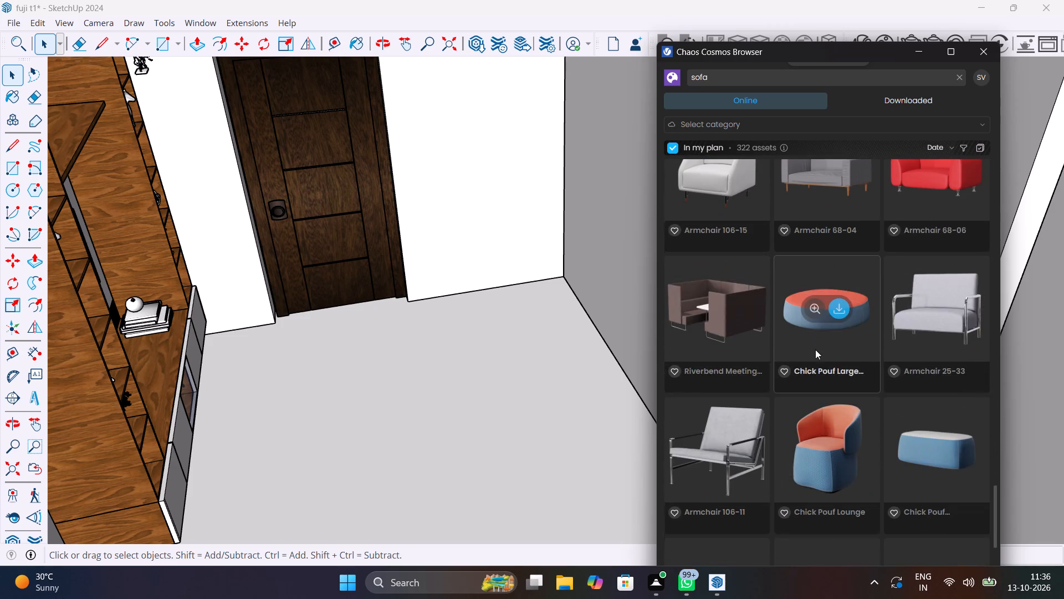
{"action": "scroll", "coordinate": [815, 349], "scroll_direction": "down", "scroll_amount": 14}
{"action": "scroll", "coordinate": [815, 349], "scroll_direction": "down", "scroll_amount": 7}
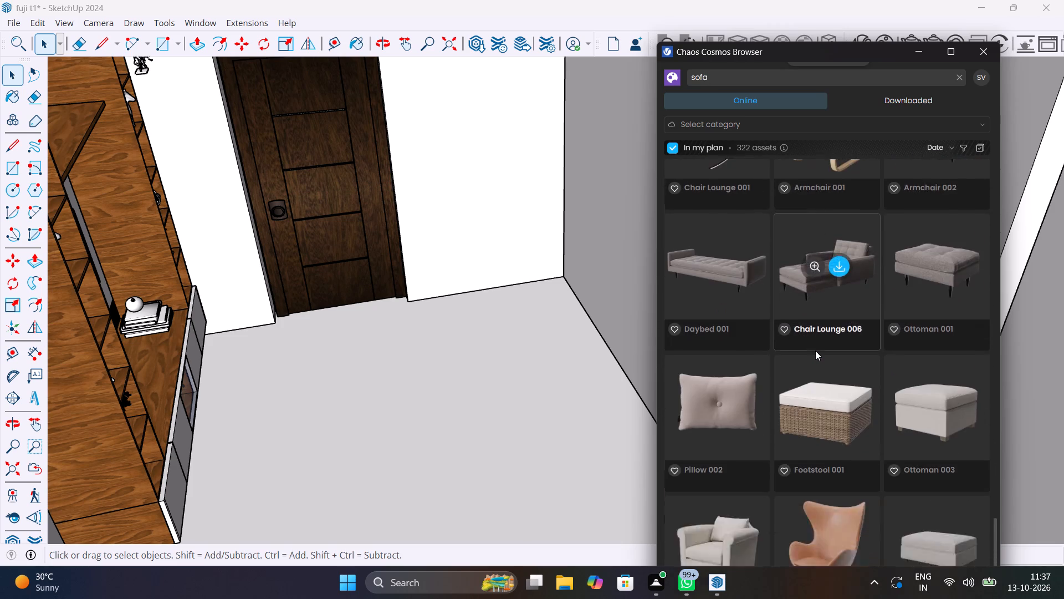
{"action": "scroll", "coordinate": [815, 351], "scroll_direction": "down", "scroll_amount": 8}
{"action": "scroll", "coordinate": [815, 351], "scroll_direction": "up", "scroll_amount": 11}
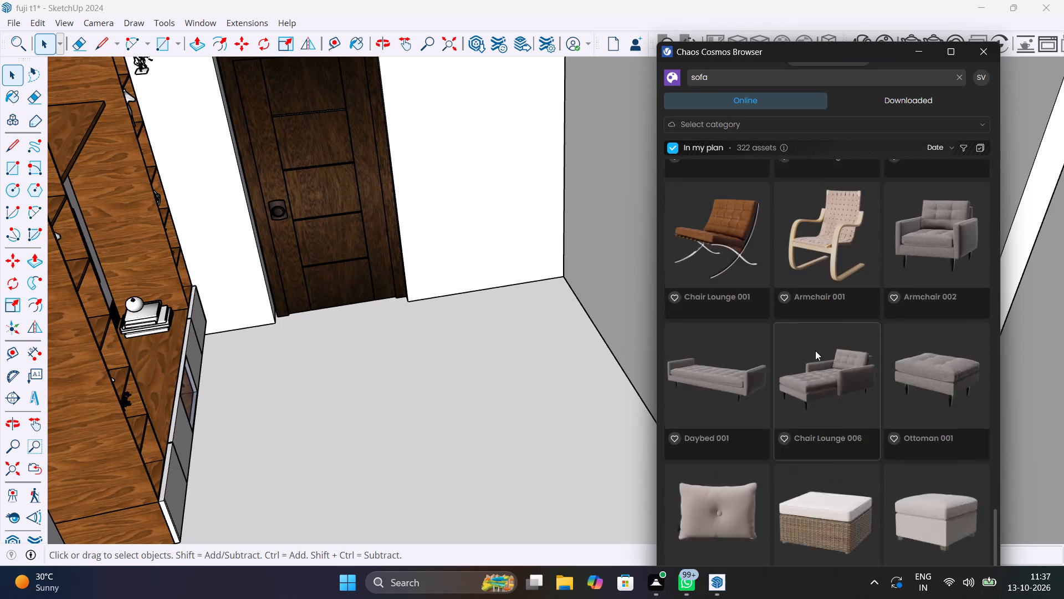
{"action": "scroll", "coordinate": [815, 351], "scroll_direction": "up", "scroll_amount": 20}
{"action": "scroll", "coordinate": [815, 351], "scroll_direction": "up", "scroll_amount": 20}
{"action": "scroll", "coordinate": [815, 351], "scroll_direction": "up", "scroll_amount": 7}
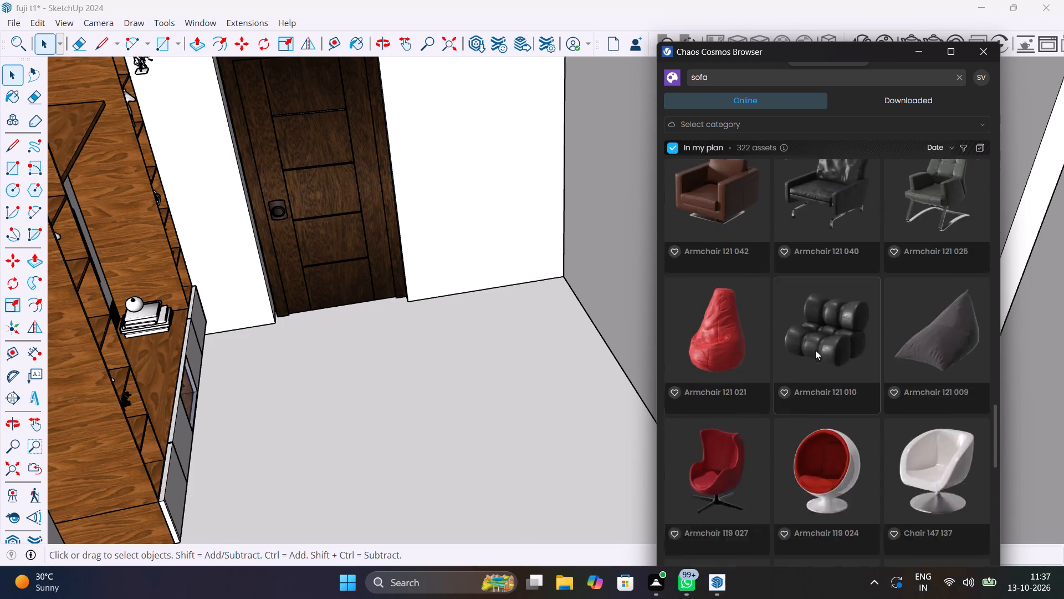
{"action": "scroll", "coordinate": [815, 350], "scroll_direction": "up", "scroll_amount": 20}
{"action": "scroll", "coordinate": [815, 350], "scroll_direction": "up", "scroll_amount": 10}
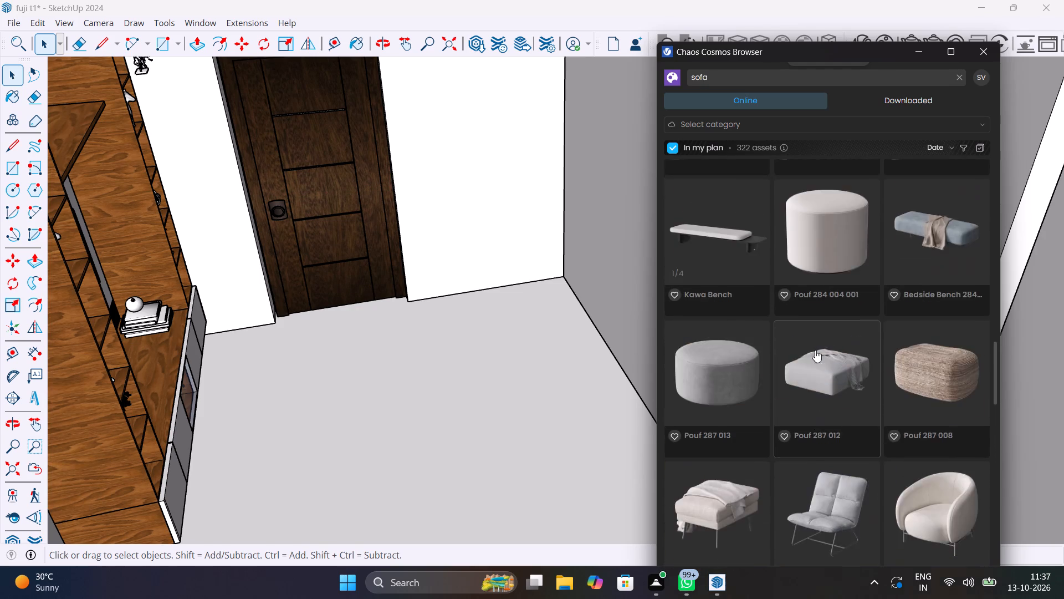
{"action": "scroll", "coordinate": [815, 350], "scroll_direction": "up", "scroll_amount": 19}
{"action": "scroll", "coordinate": [815, 350], "scroll_direction": "up", "scroll_amount": 9}
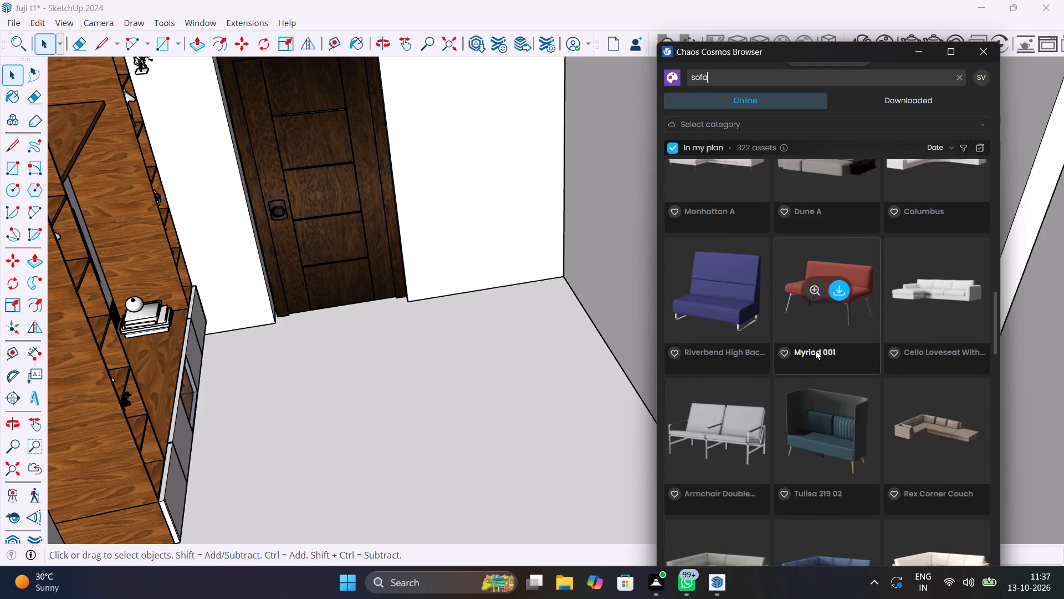
Look back through the Chaos Cosmos sofa results for a simple straight sofa suited to the living area.
{"action": "scroll", "coordinate": [815, 350], "scroll_direction": "up", "scroll_amount": 8}
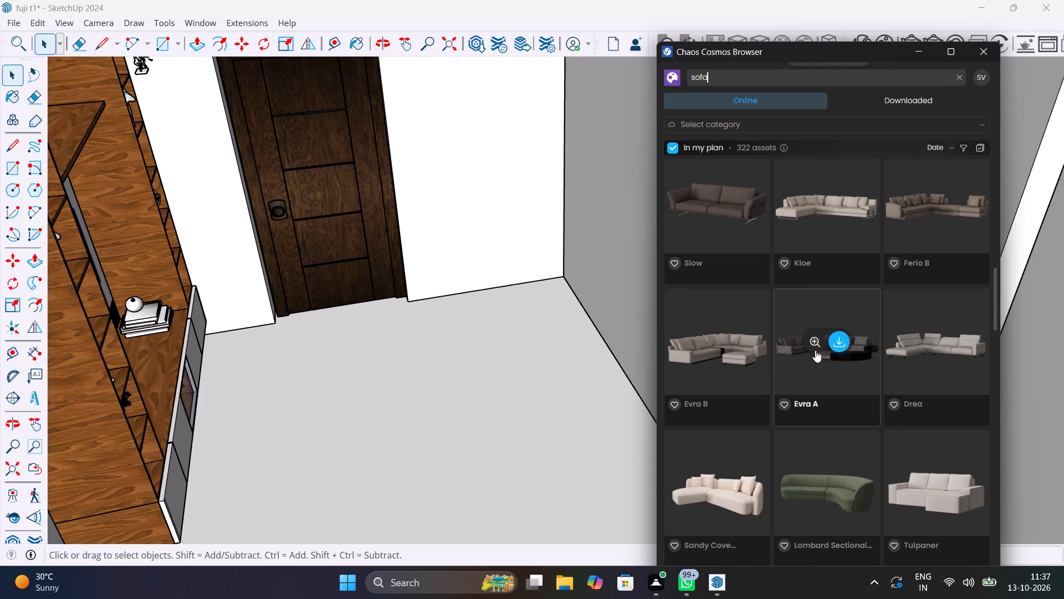
{"action": "scroll", "coordinate": [815, 350], "scroll_direction": "up", "scroll_amount": 17}
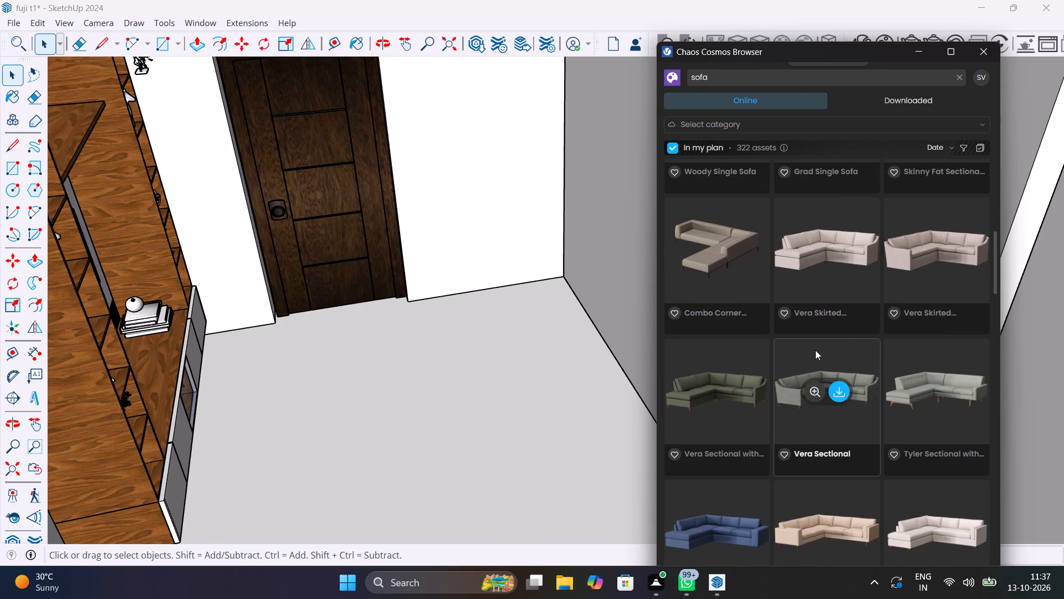
{"action": "scroll", "coordinate": [815, 350], "scroll_direction": "up", "scroll_amount": 4}
{"action": "scroll", "coordinate": [815, 350], "scroll_direction": "down", "scroll_amount": 4}
{"action": "scroll", "coordinate": [815, 350], "scroll_direction": "up", "scroll_amount": 7}
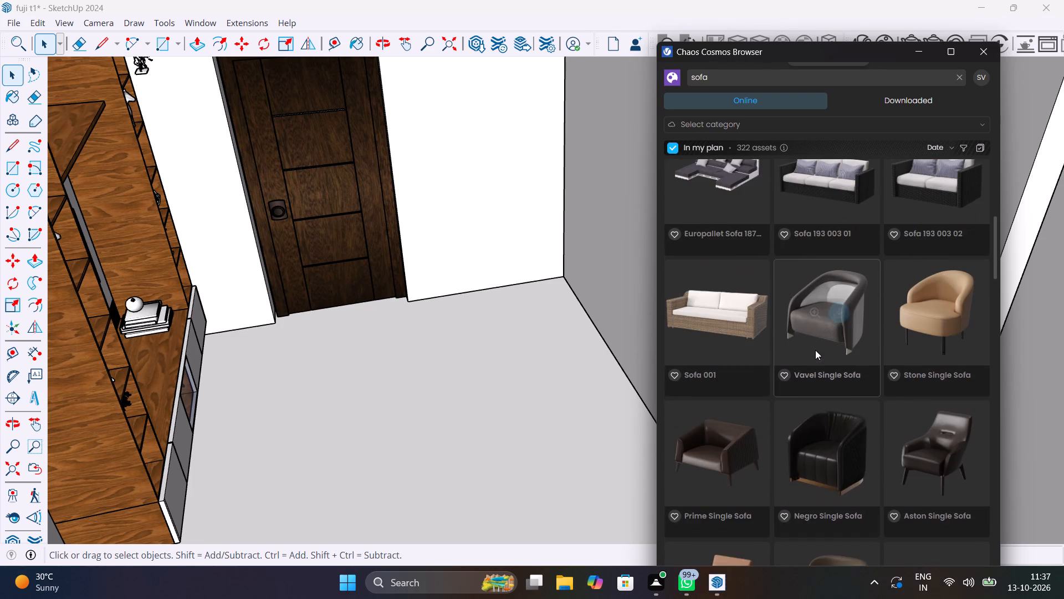
{"action": "scroll", "coordinate": [815, 350], "scroll_direction": "up", "scroll_amount": 3}
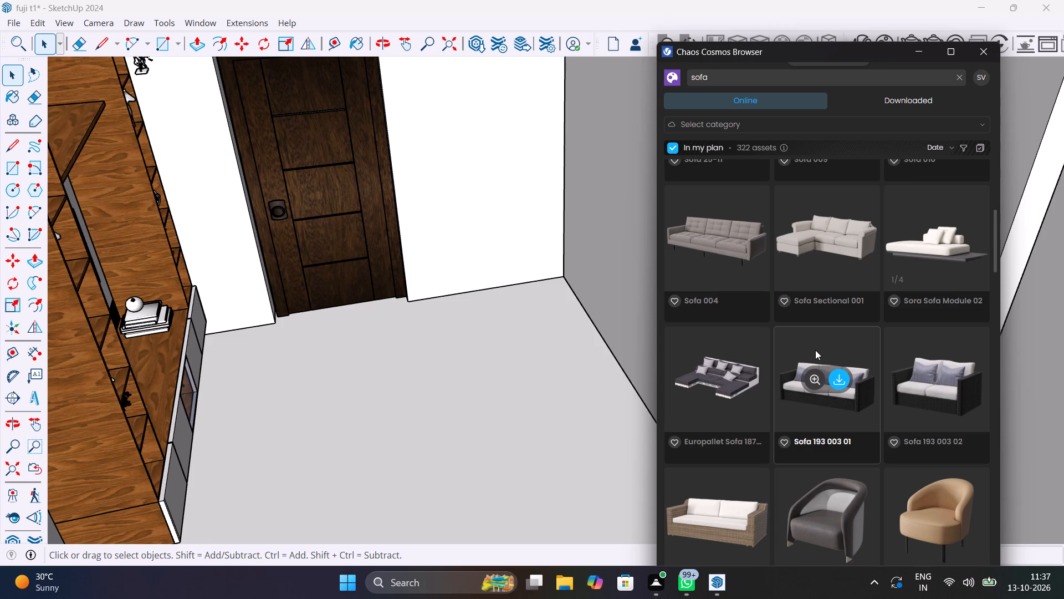
{"action": "scroll", "coordinate": [815, 350], "scroll_direction": "up", "scroll_amount": 2}
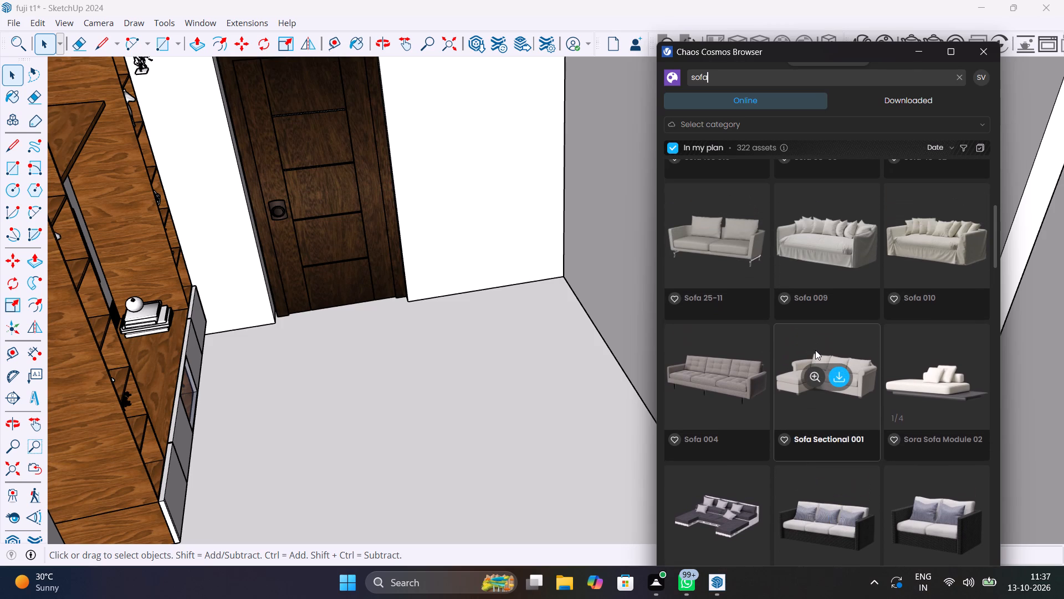
{"action": "scroll", "coordinate": [815, 350], "scroll_direction": "up", "scroll_amount": 3}
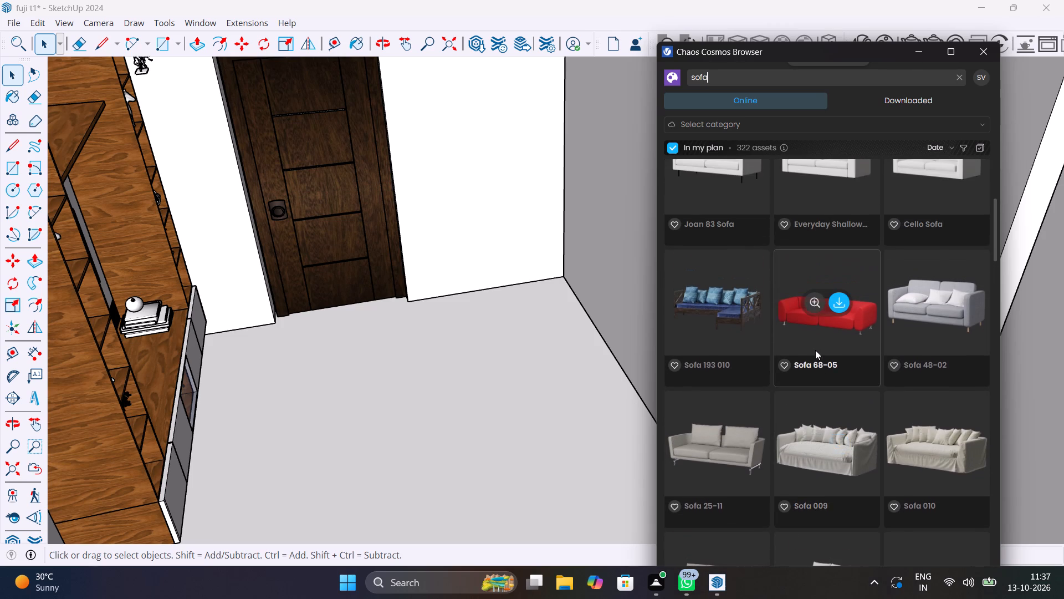
{"action": "scroll", "coordinate": [815, 350], "scroll_direction": "up", "scroll_amount": 2}
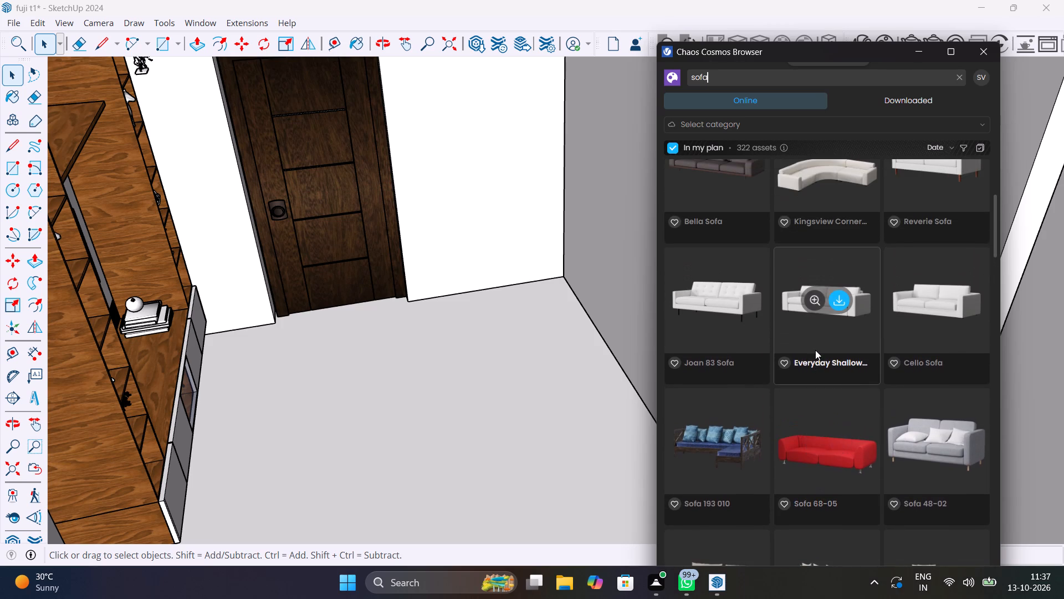
{"action": "scroll", "coordinate": [815, 350], "scroll_direction": "up", "scroll_amount": 4}
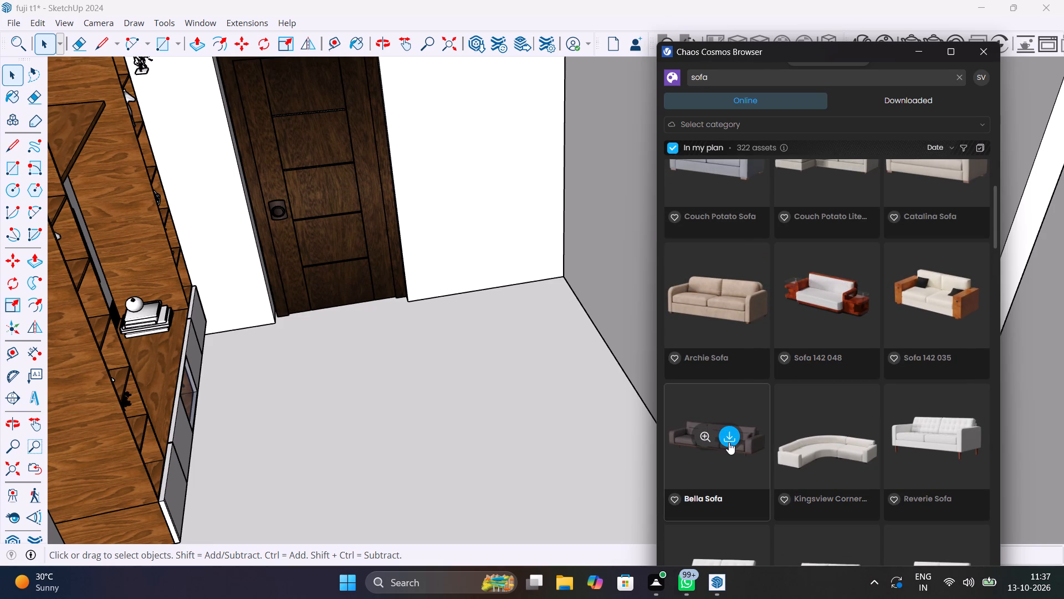
{"action": "scroll", "coordinate": [795, 428], "scroll_direction": "up", "scroll_amount": 3}
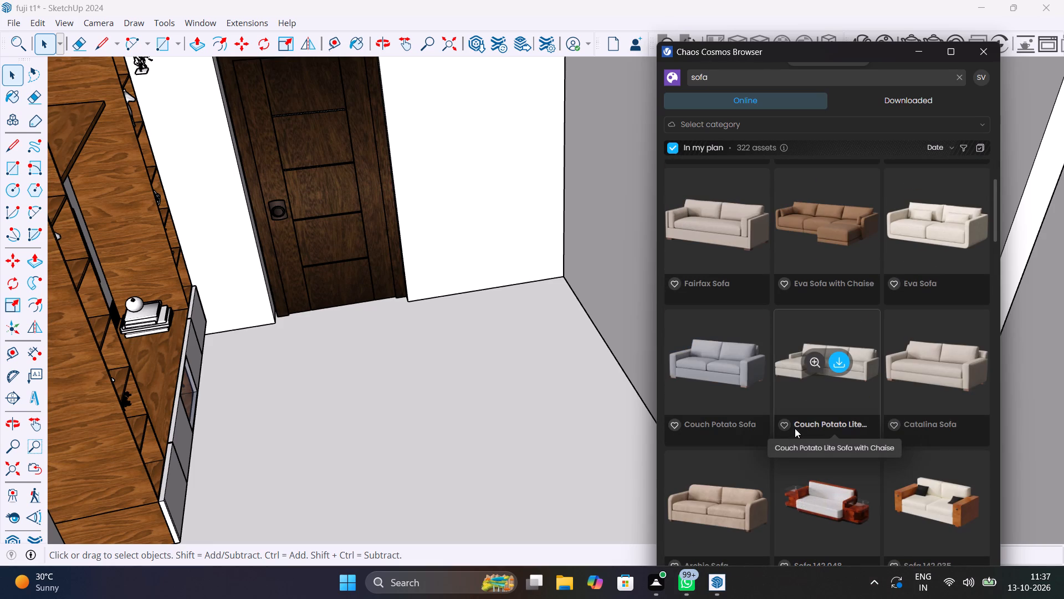
{"action": "scroll", "coordinate": [795, 428], "scroll_direction": "up", "scroll_amount": 4}
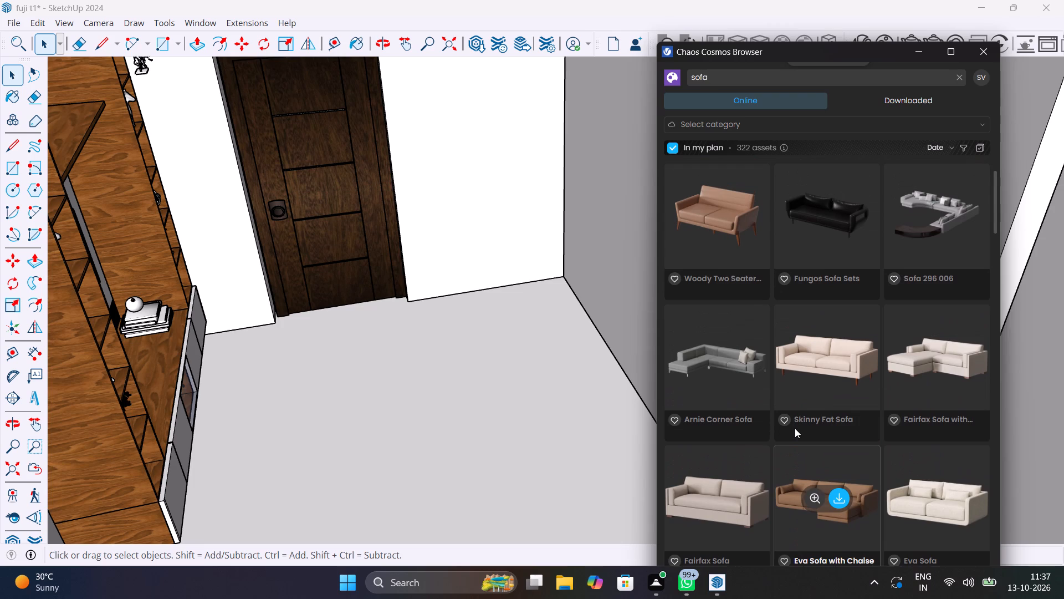
{"action": "scroll", "coordinate": [795, 428], "scroll_direction": "up", "scroll_amount": 8}
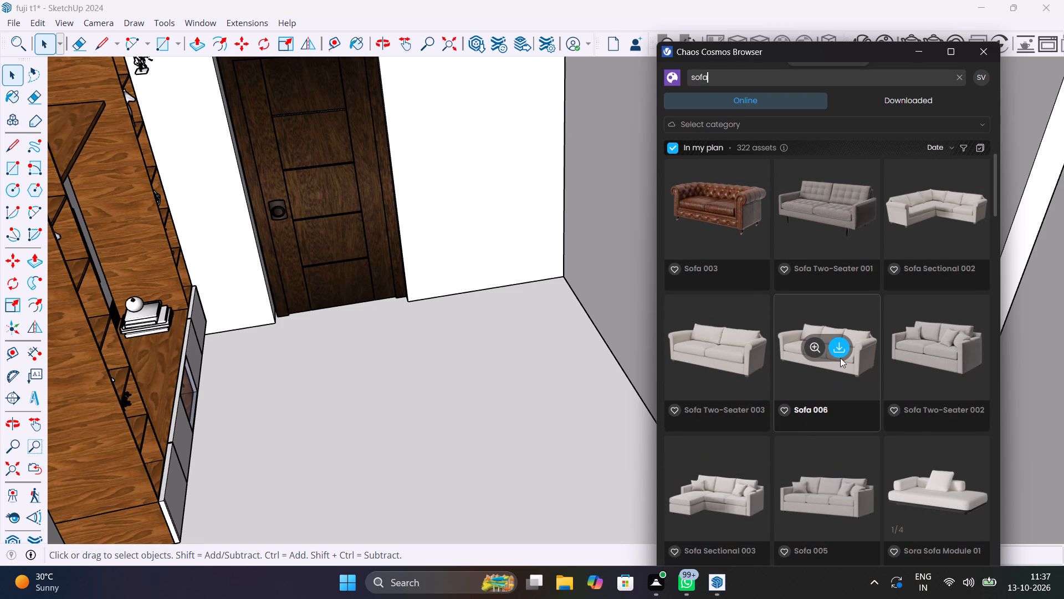
Download the Sofa 006 model from Chaos Cosmos and place it on the living area floor near the partition wall.
{"action": "left_click", "coordinate": [840, 349]}
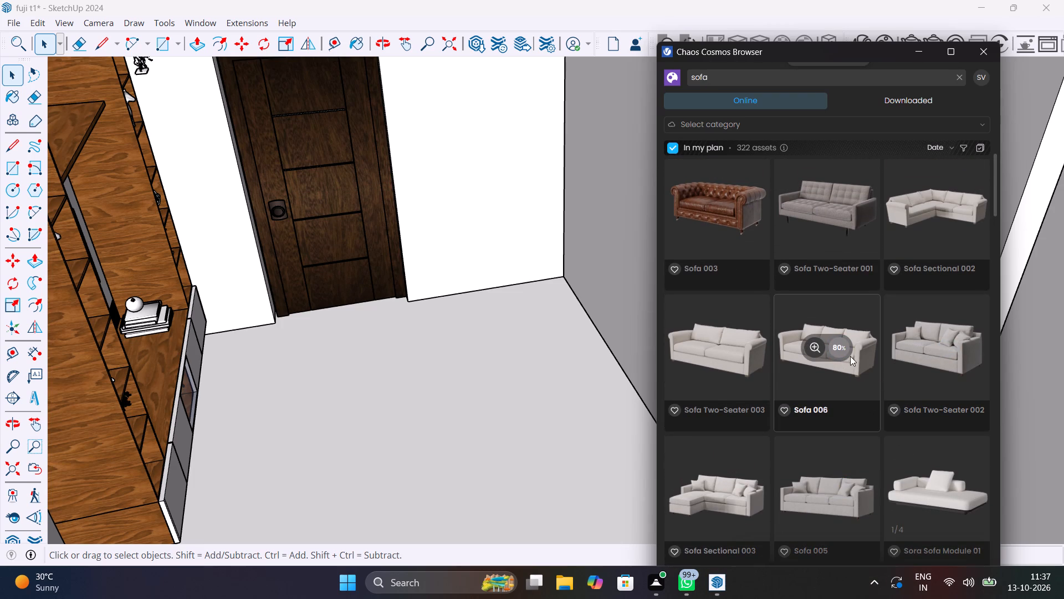
{"action": "left_click", "coordinate": [846, 352]}
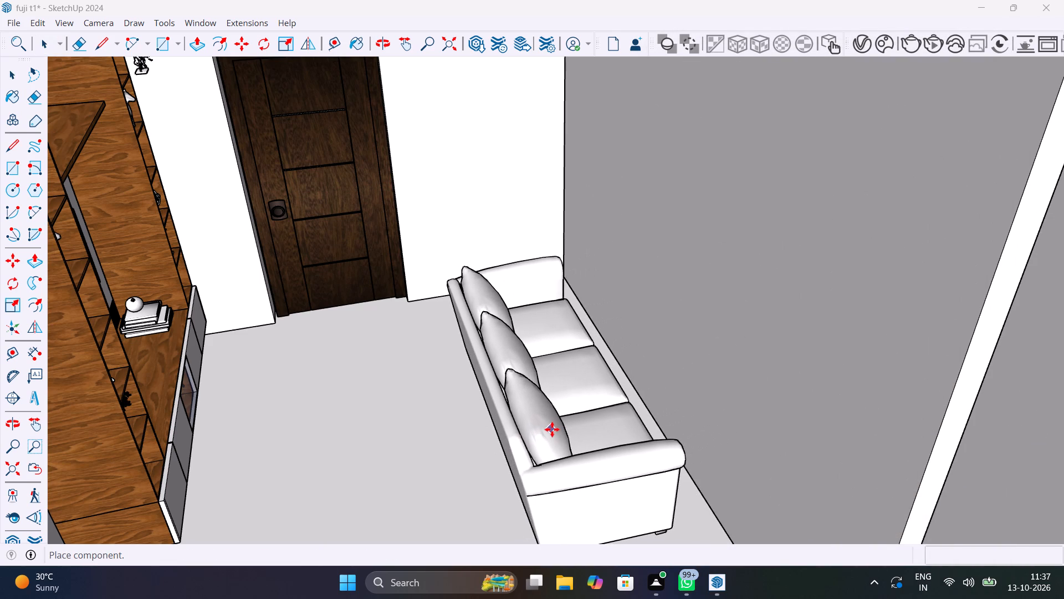
{"action": "left_click", "coordinate": [554, 429]}
{"action": "scroll", "coordinate": [559, 421], "scroll_direction": "down", "scroll_amount": 14}
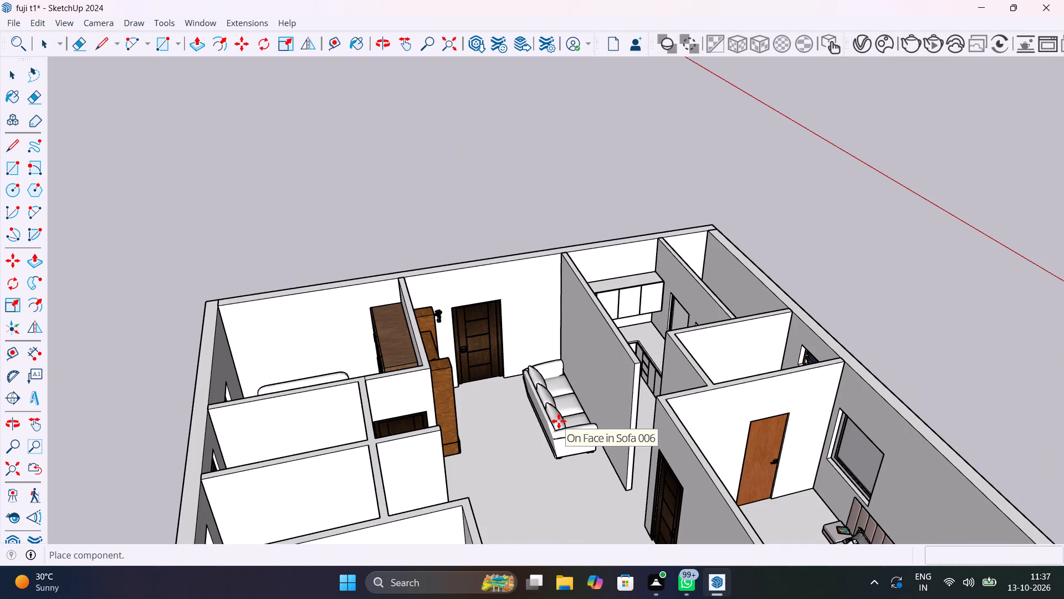
{"action": "key", "text": "space"}
Rotate the sofa 90 degrees twice on the floor plane so that it faces the TV wall unit.
{"action": "scroll", "coordinate": [564, 449], "scroll_direction": "up", "scroll_amount": 11}
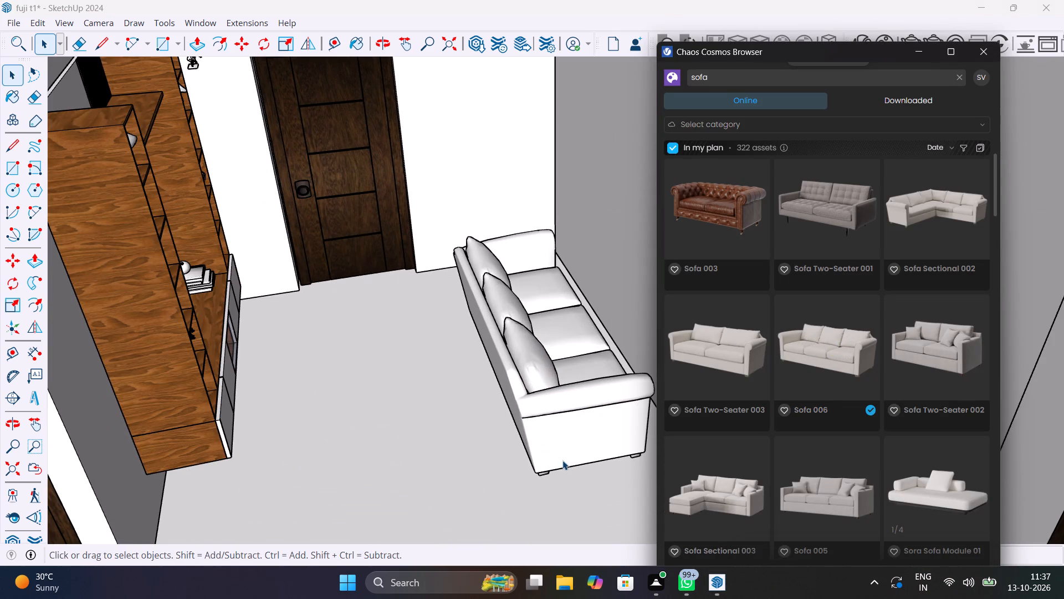
{"action": "left_click", "coordinate": [564, 458]}
{"action": "key", "text": "q"}
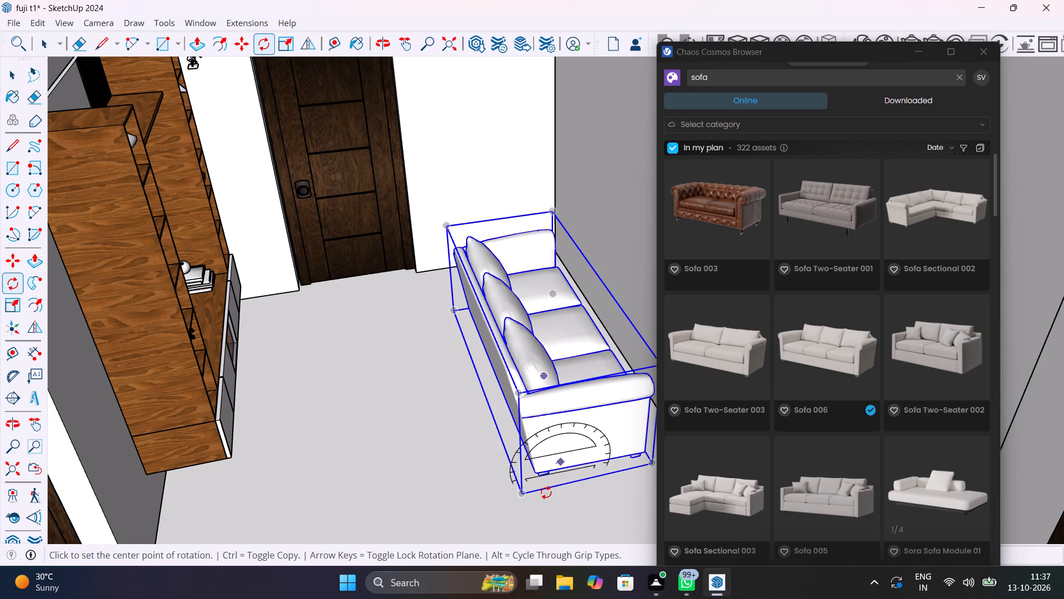
{"action": "left_click", "coordinate": [534, 496]}
{"action": "left_click", "coordinate": [474, 495]}
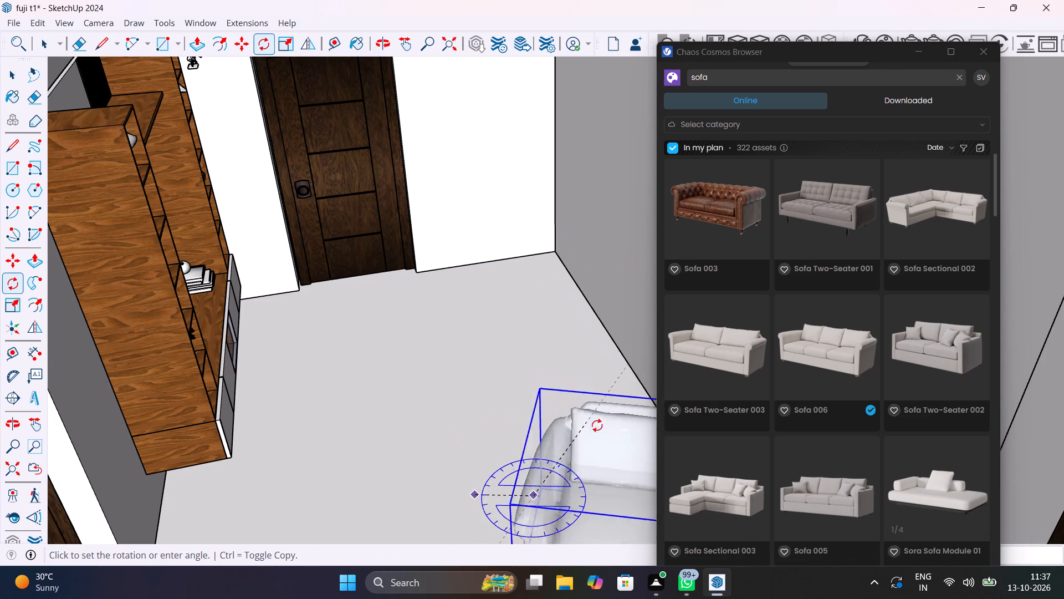
{"action": "type", "text": "90"}
{"action": "key", "text": "Return"}
{"action": "scroll", "coordinate": [561, 450], "scroll_direction": "down", "scroll_amount": 2}
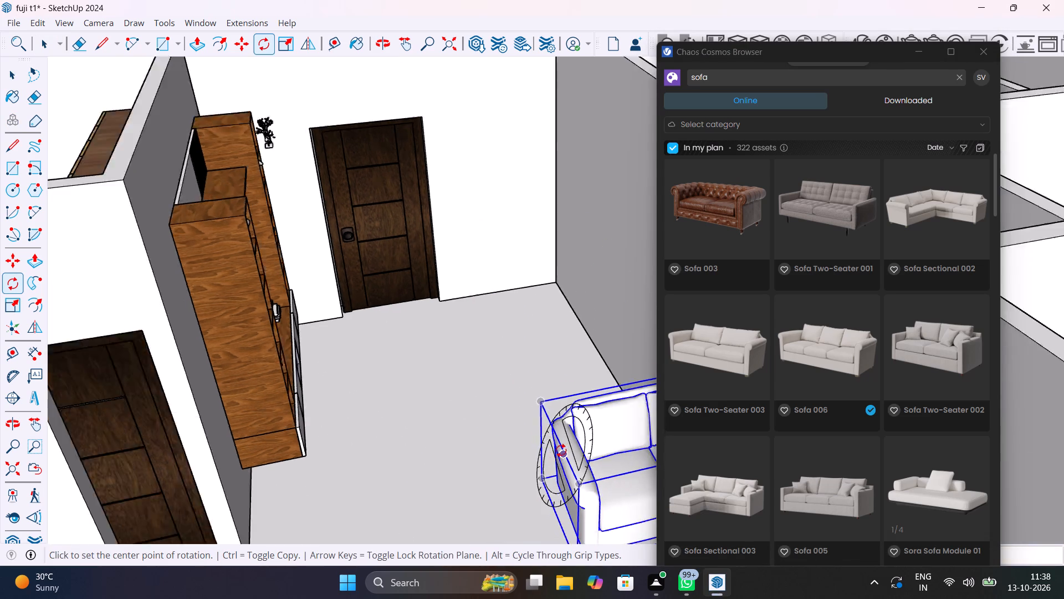
{"action": "scroll", "coordinate": [561, 450], "scroll_direction": "down", "scroll_amount": 10}
{"action": "left_click", "coordinate": [554, 474]}
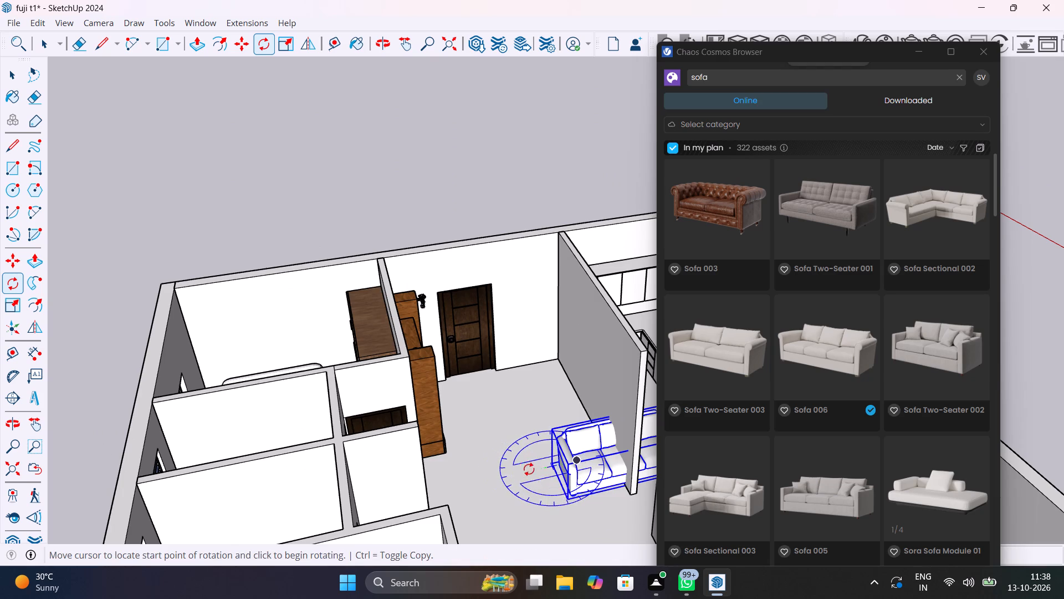
{"action": "left_click", "coordinate": [518, 439]}
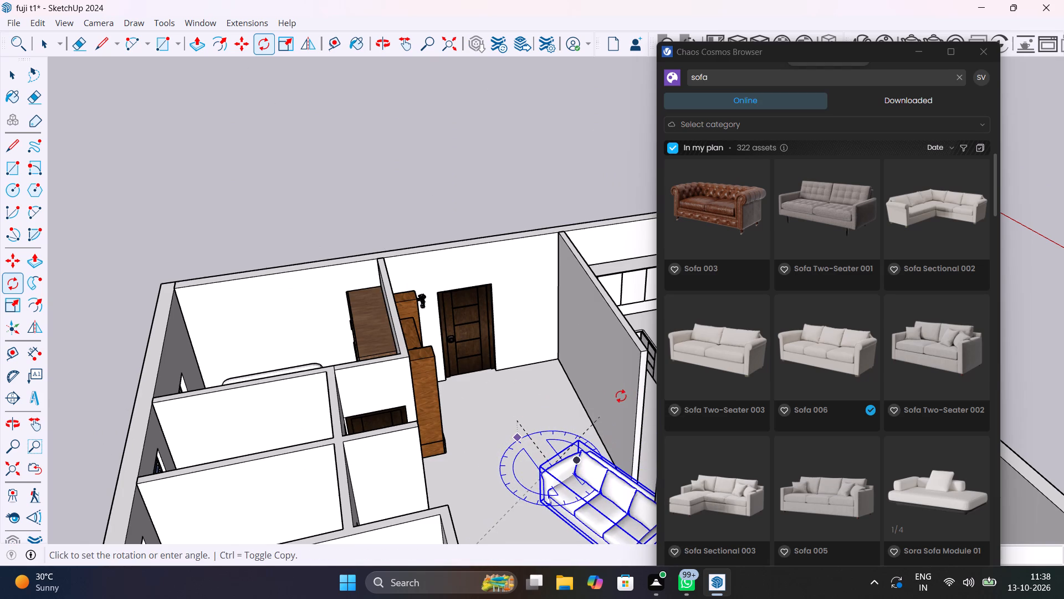
{"action": "type", "text": "90"}
{"action": "key", "text": "Return"}
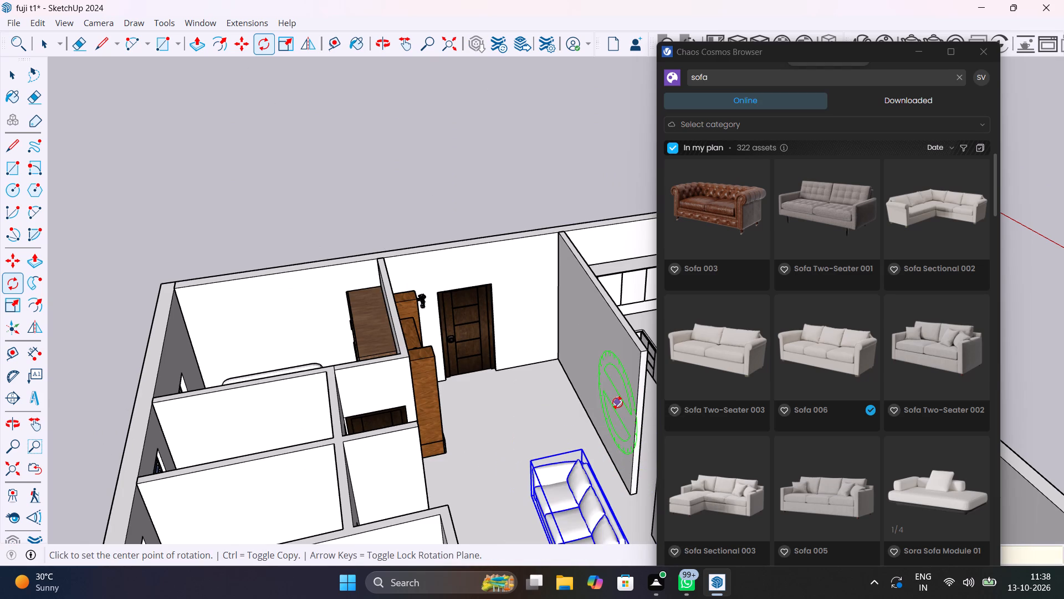
{"action": "key", "text": "space"}
Move the sofa by its back top corner to the corner between the door wall and partition wall, then close the Chaos Cosmos browser.
{"action": "scroll", "coordinate": [582, 455], "scroll_direction": "up", "scroll_amount": 5}
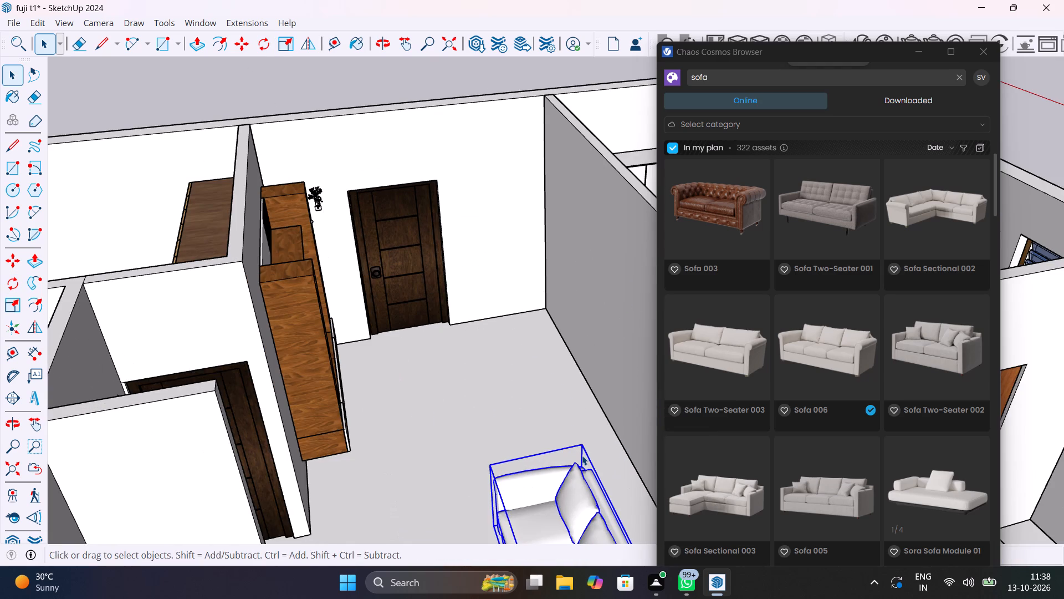
{"action": "key", "text": "m"}
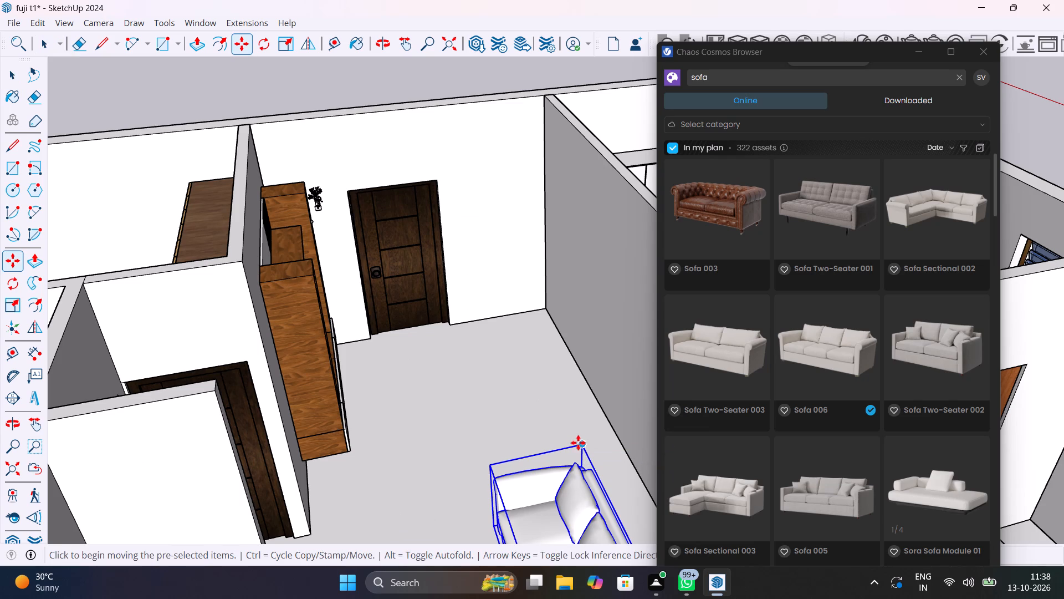
{"action": "left_click", "coordinate": [578, 443]}
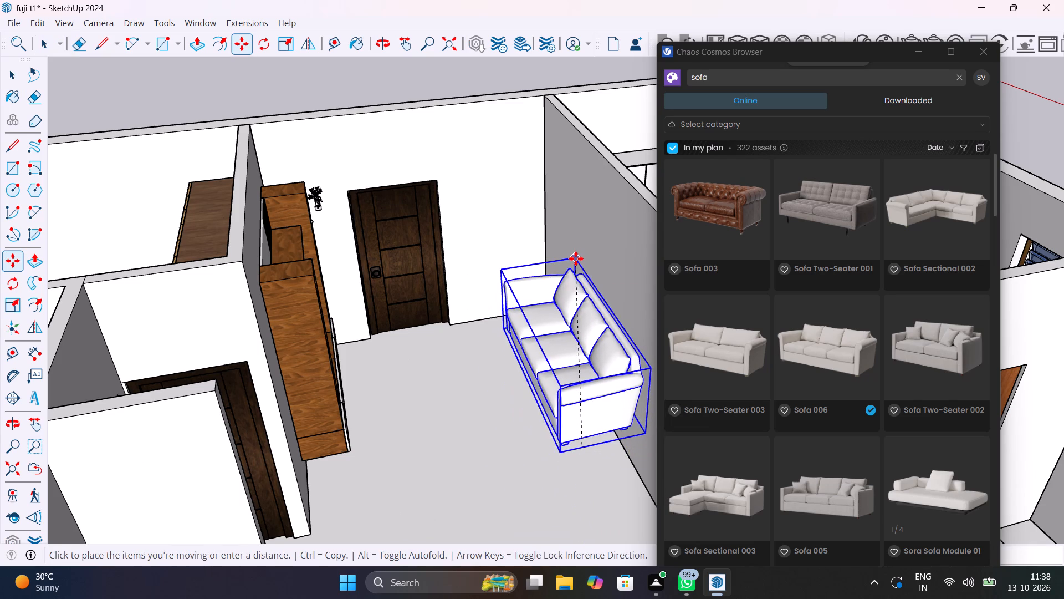
{"action": "scroll", "coordinate": [576, 258], "scroll_direction": "up", "scroll_amount": 6}
{"action": "middle_click_drag", "start_coordinate": [561, 273], "coordinate": [771, 291]}
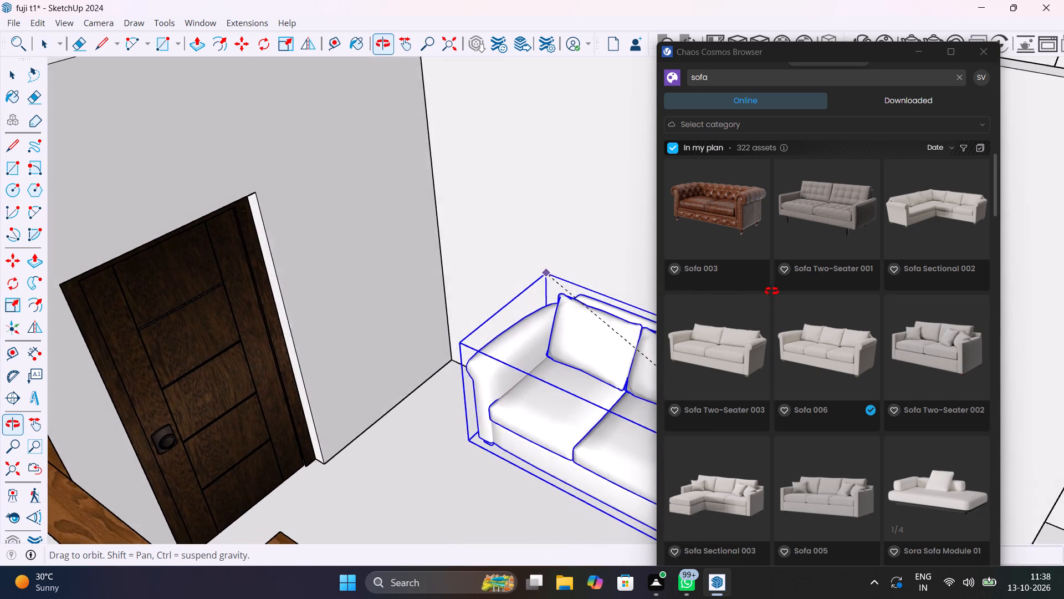
{"action": "middle_click_drag", "start_coordinate": [771, 291], "coordinate": [772, 291]}
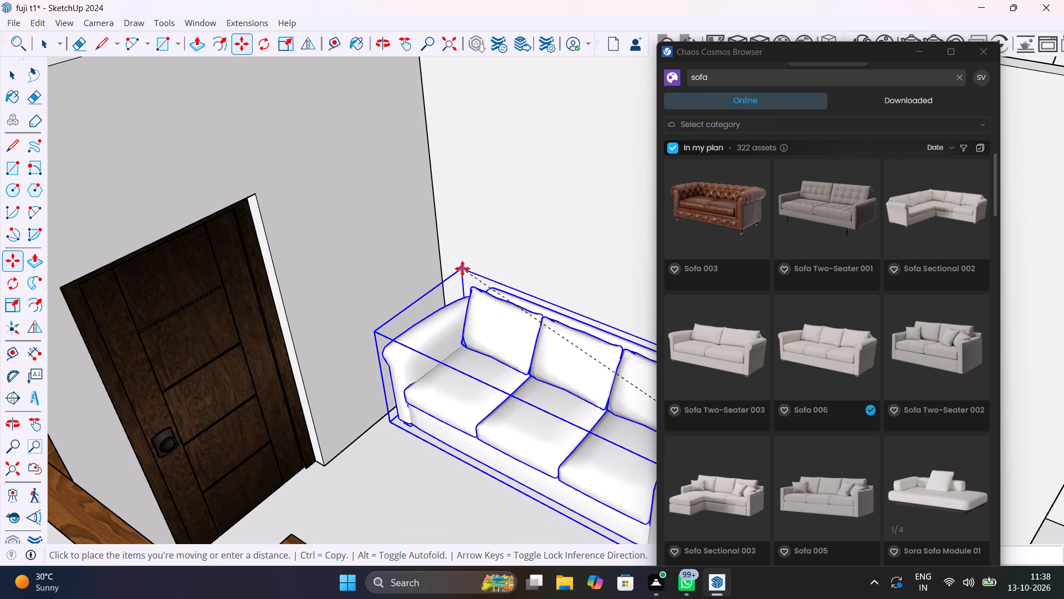
{"action": "left_click", "coordinate": [442, 263]}
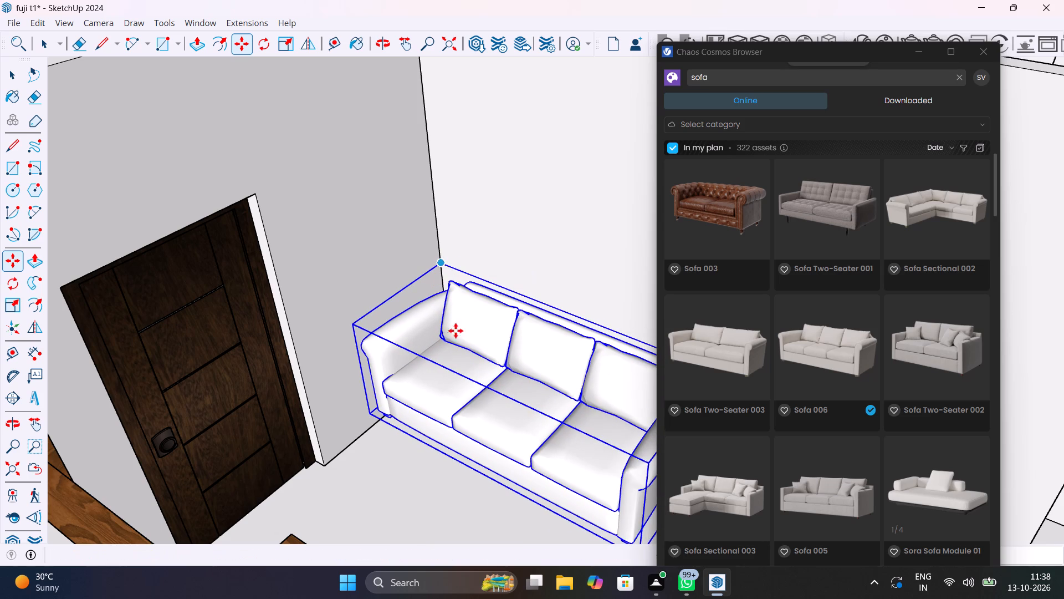
{"action": "left_click", "coordinate": [991, 50]}
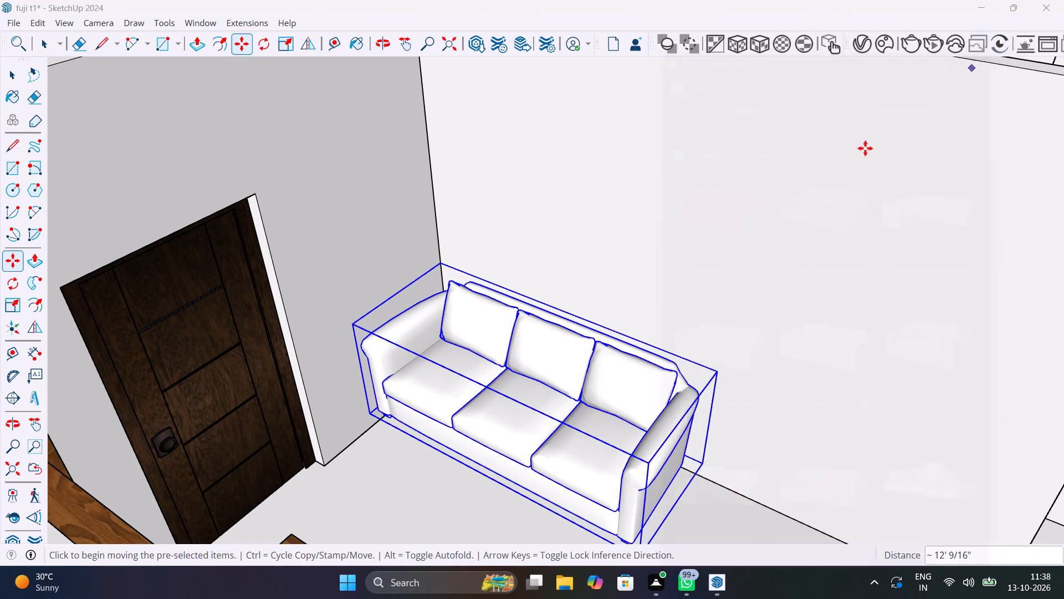
Move the sofa about 1' by its bottom back corner onto the line where the partition wall meets the floor.
{"action": "middle_click_drag", "start_coordinate": [789, 270], "coordinate": [587, 80]}
{"action": "middle_click_drag", "start_coordinate": [533, 274], "coordinate": [460, 145]}
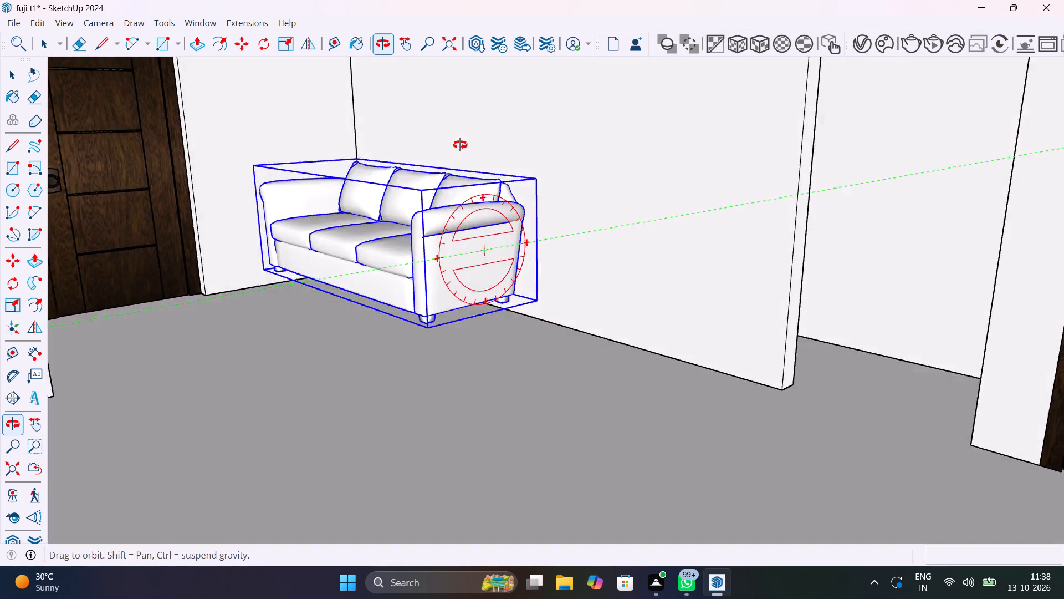
{"action": "middle_click_drag", "start_coordinate": [460, 145], "coordinate": [459, 132]}
{"action": "left_click", "coordinate": [535, 295]}
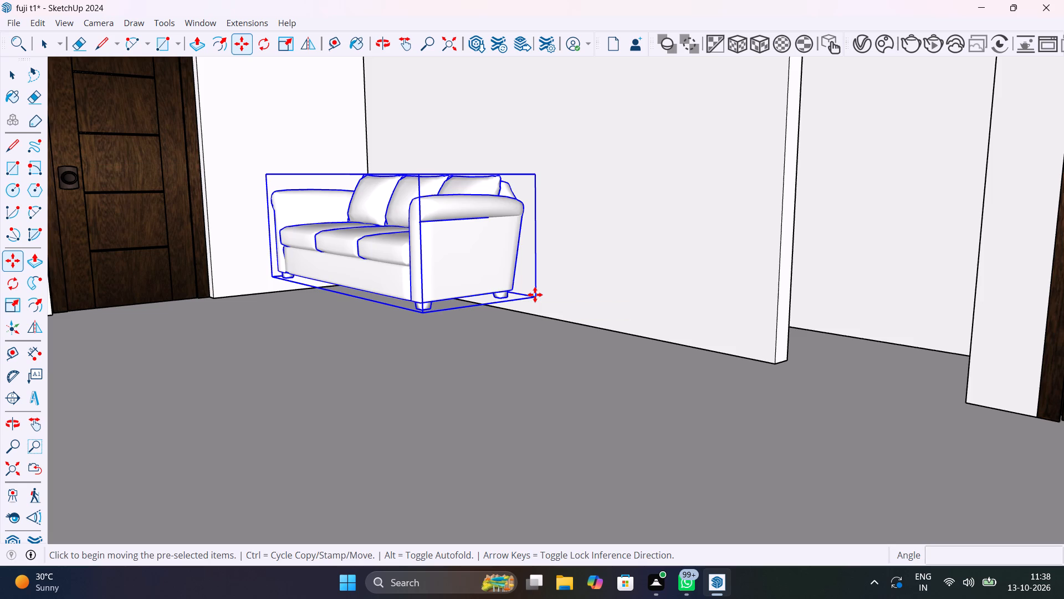
{"action": "left_click", "coordinate": [564, 323]}
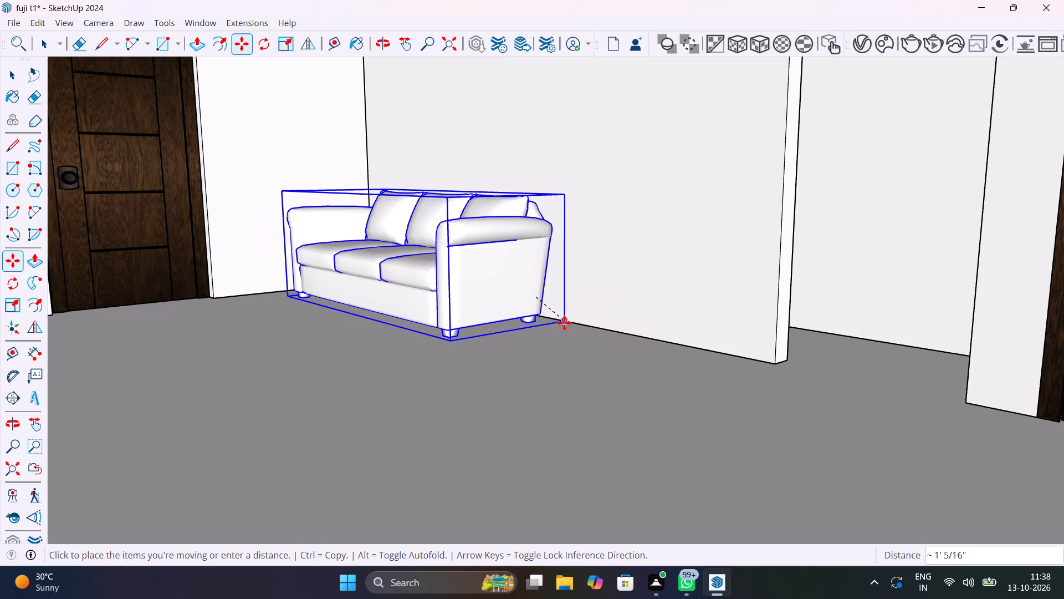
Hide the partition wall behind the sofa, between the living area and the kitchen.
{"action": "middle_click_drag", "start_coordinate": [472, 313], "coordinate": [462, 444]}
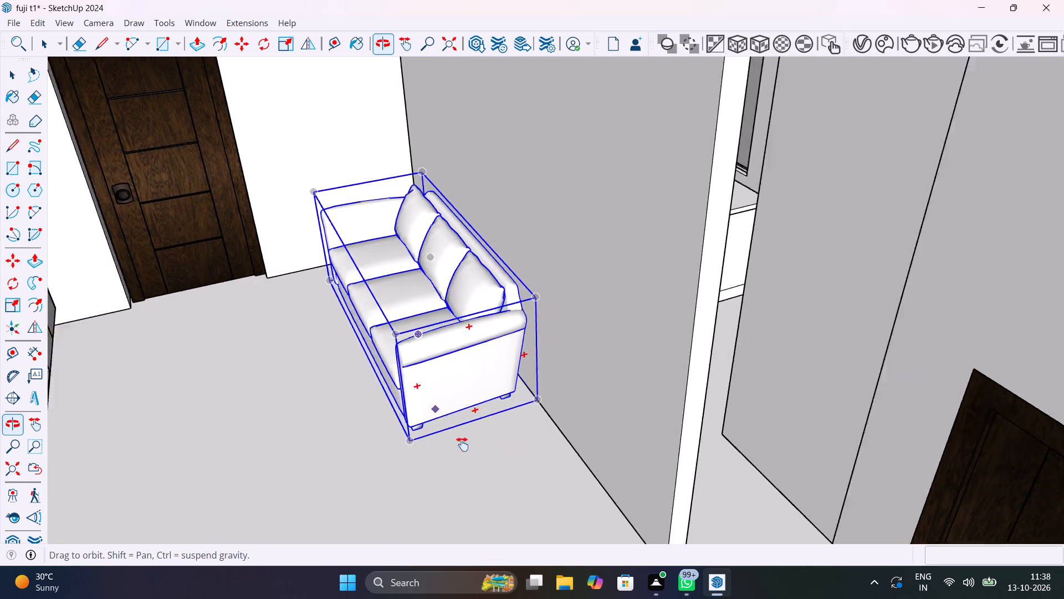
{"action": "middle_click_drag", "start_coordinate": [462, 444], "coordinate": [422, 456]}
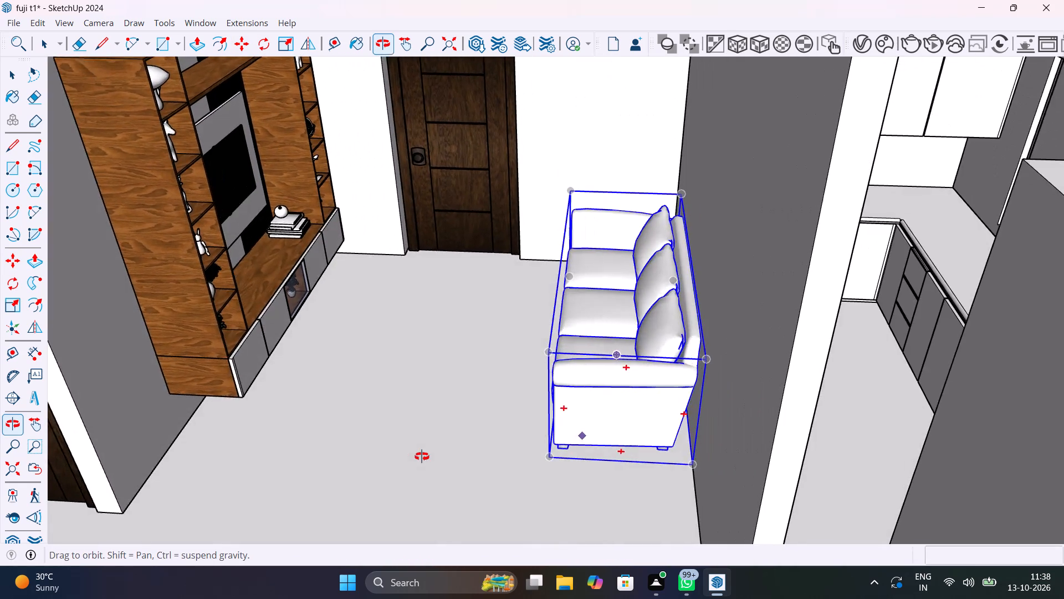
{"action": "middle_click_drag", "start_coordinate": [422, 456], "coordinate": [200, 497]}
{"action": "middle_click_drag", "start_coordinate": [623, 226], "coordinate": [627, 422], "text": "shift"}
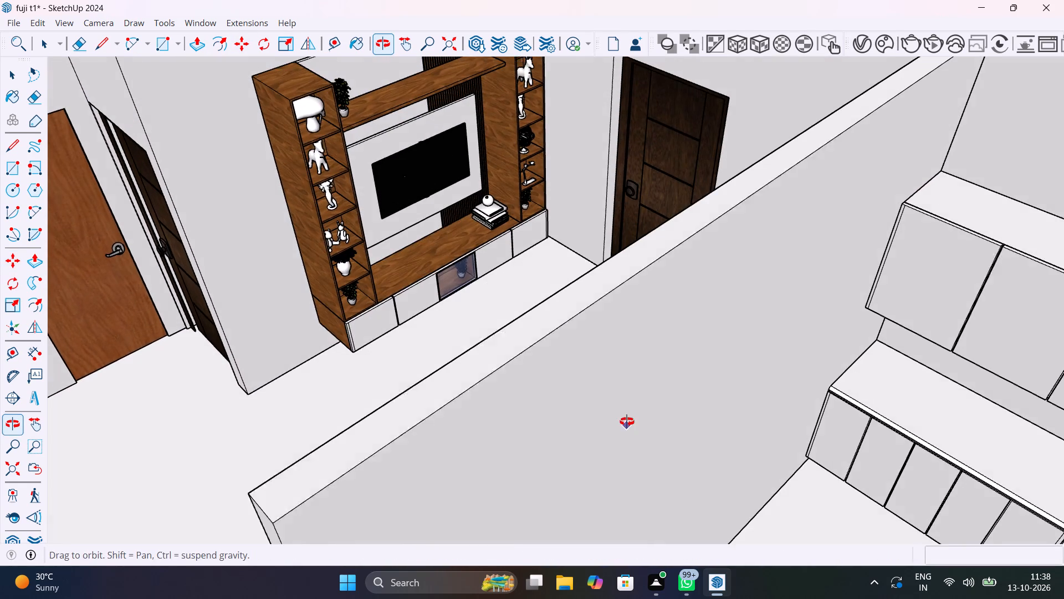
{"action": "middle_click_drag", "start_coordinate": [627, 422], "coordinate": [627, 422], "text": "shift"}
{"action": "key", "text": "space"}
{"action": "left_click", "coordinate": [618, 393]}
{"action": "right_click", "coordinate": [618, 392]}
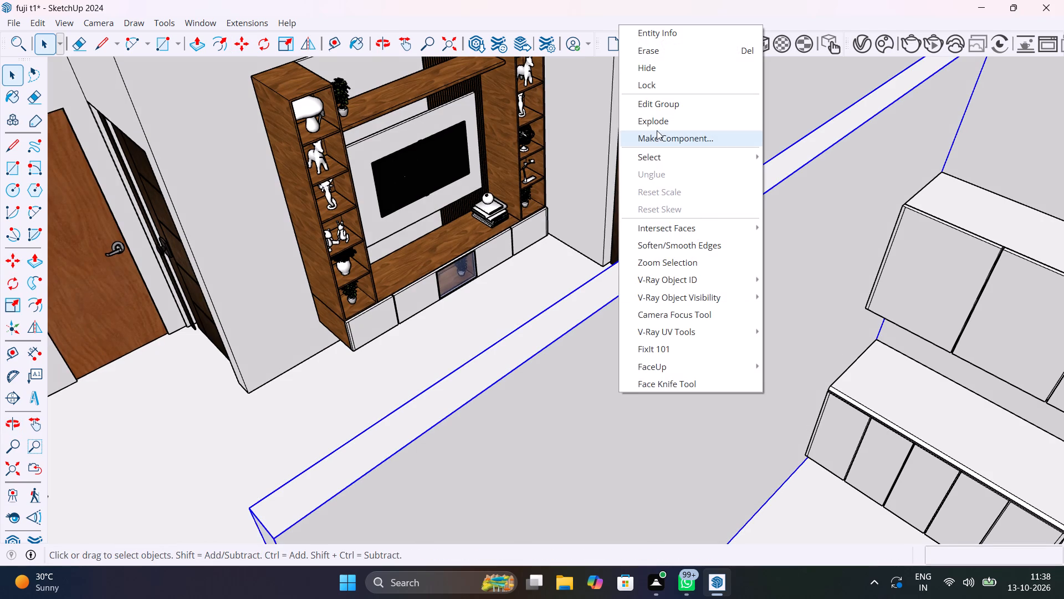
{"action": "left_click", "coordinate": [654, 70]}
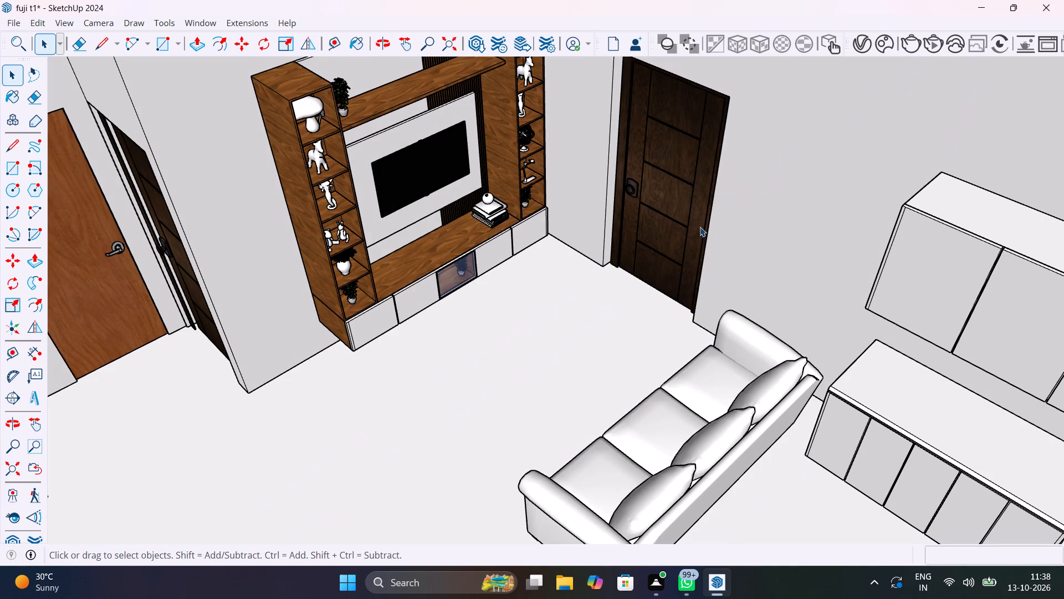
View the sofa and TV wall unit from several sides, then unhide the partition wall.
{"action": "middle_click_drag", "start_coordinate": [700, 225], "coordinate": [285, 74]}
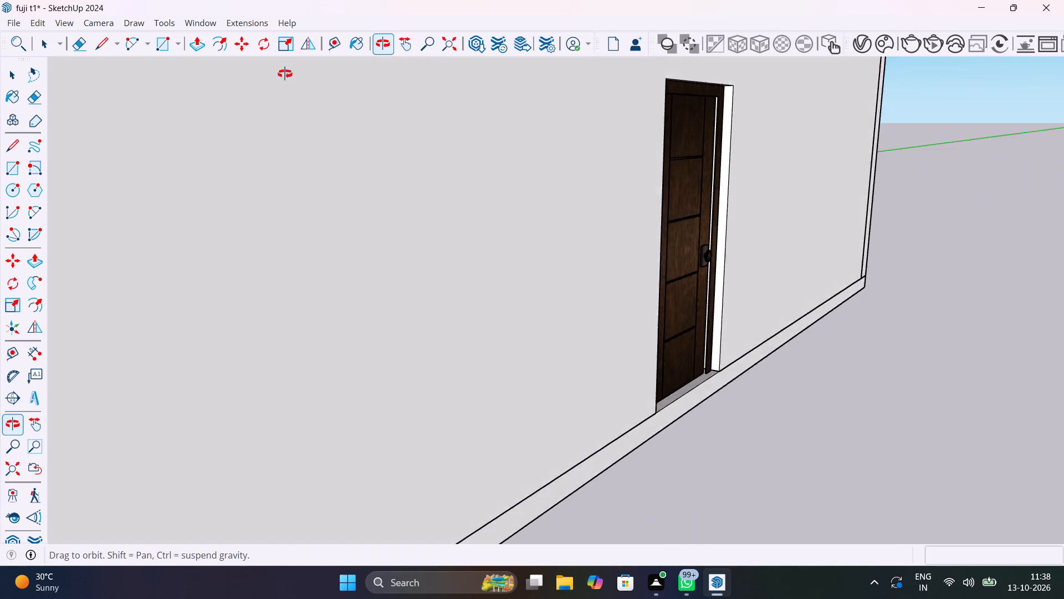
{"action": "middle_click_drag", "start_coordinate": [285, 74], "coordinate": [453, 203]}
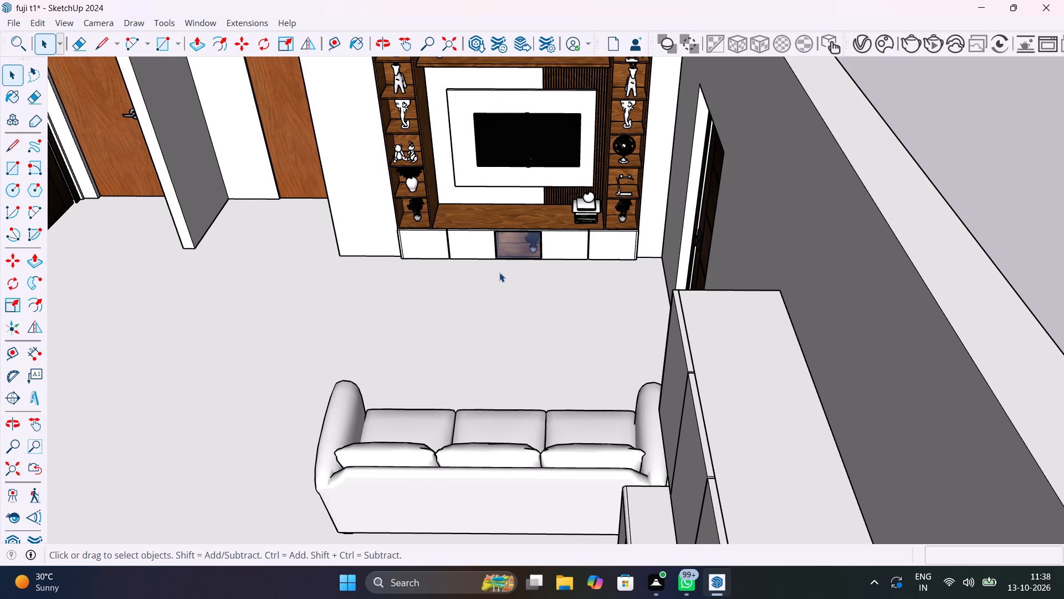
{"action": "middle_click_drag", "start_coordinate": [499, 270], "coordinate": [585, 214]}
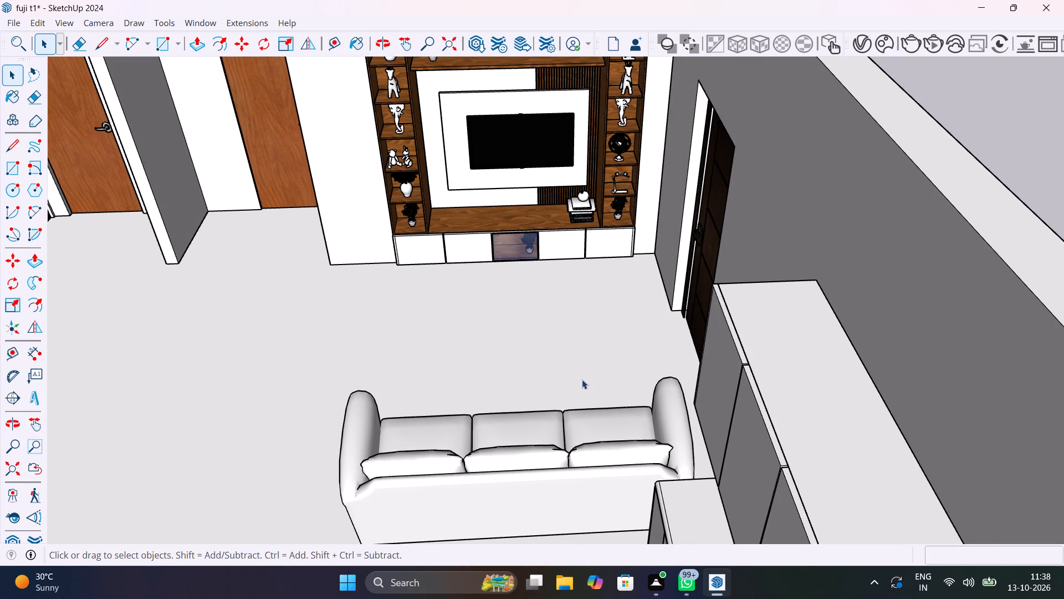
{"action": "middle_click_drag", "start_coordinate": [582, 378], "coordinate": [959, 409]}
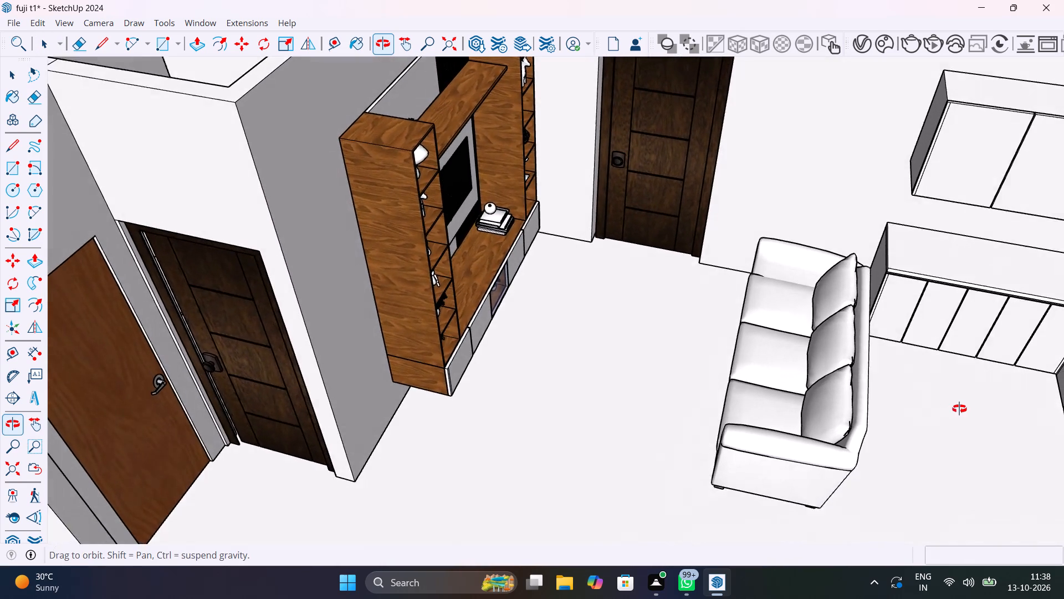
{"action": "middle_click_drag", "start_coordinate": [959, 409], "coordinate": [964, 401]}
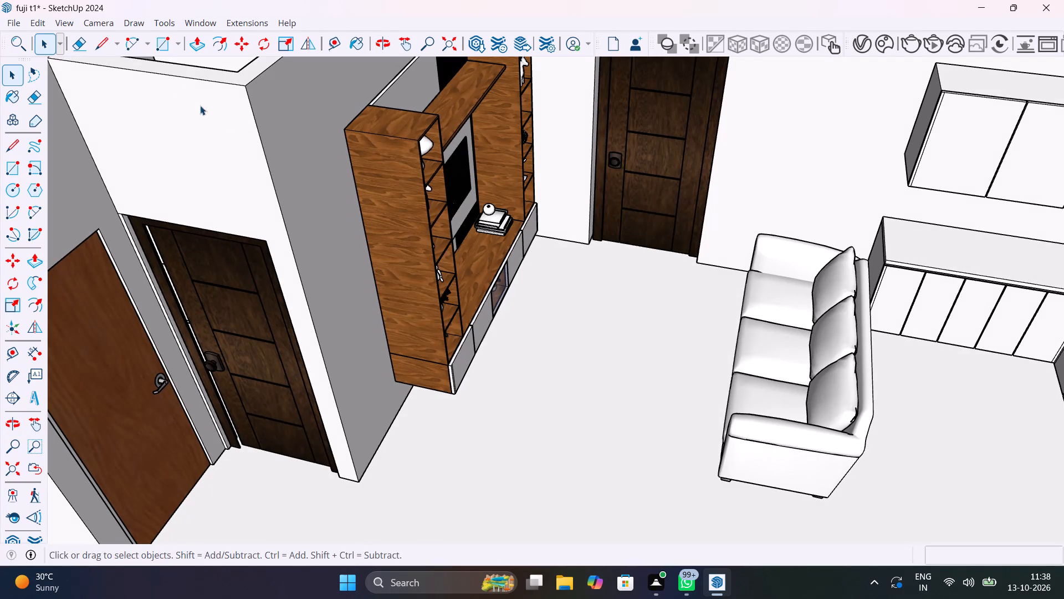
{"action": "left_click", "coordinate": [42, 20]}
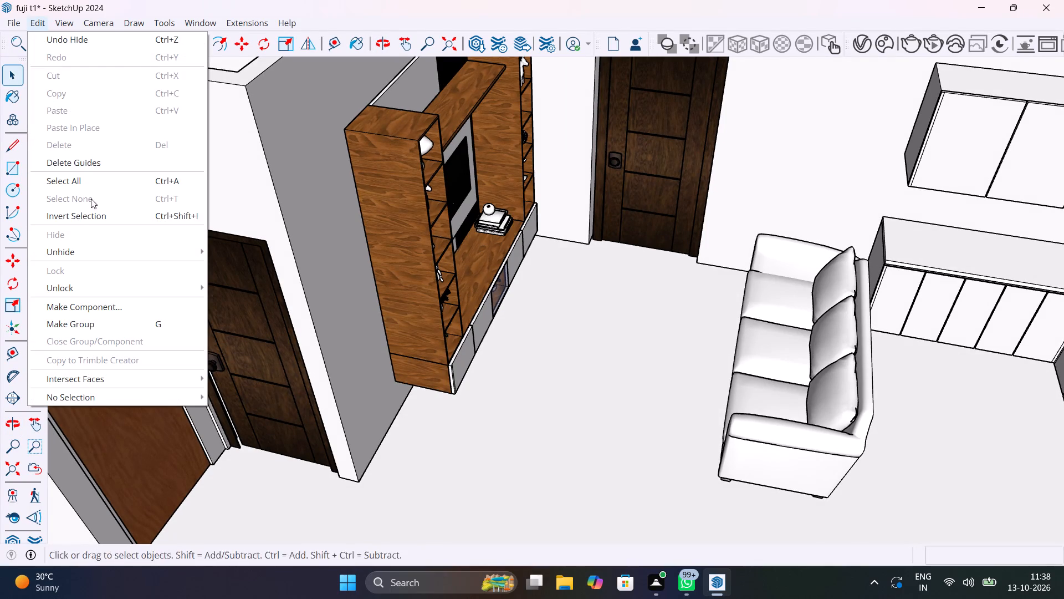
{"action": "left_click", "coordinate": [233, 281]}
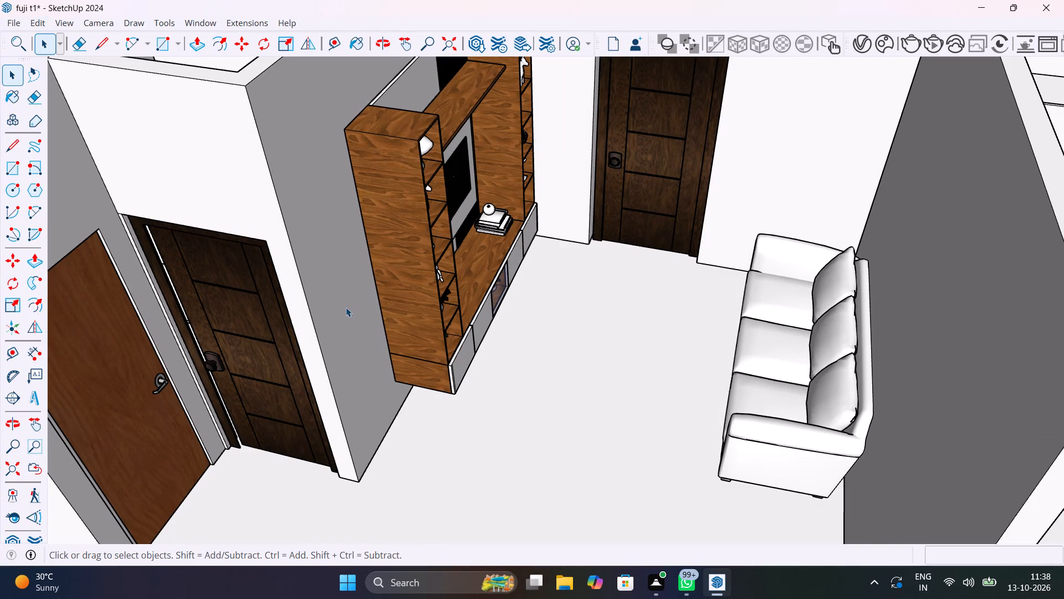
Review the sofa placement against the partition wall and the living area layout within the whole flat from above.
{"action": "scroll", "coordinate": [480, 337], "scroll_direction": "down", "scroll_amount": 1}
{"action": "middle_click_drag", "start_coordinate": [480, 336], "coordinate": [746, 342]}
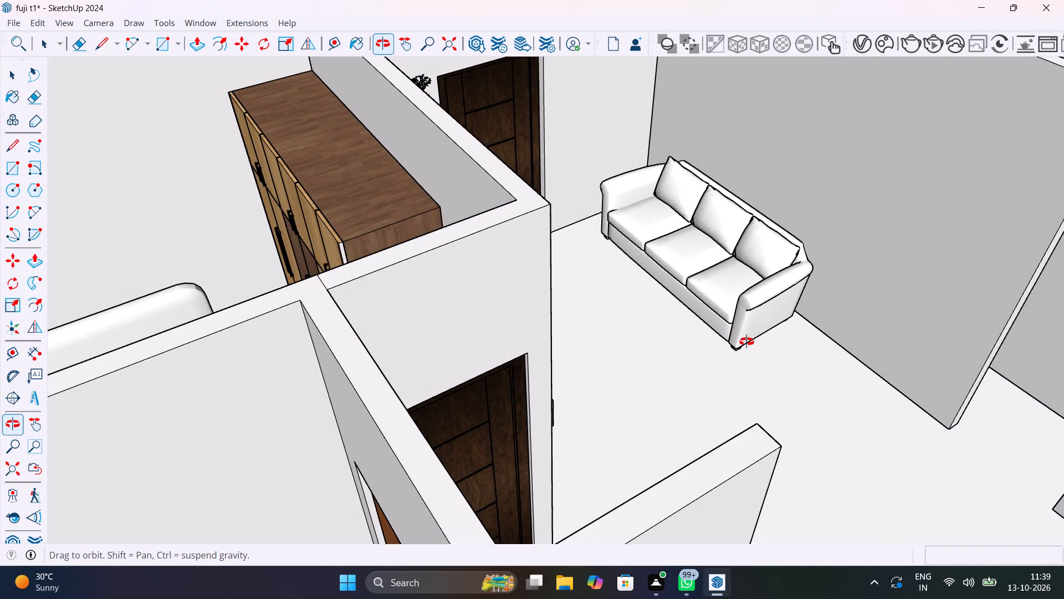
{"action": "middle_click_drag", "start_coordinate": [746, 342], "coordinate": [485, 345]}
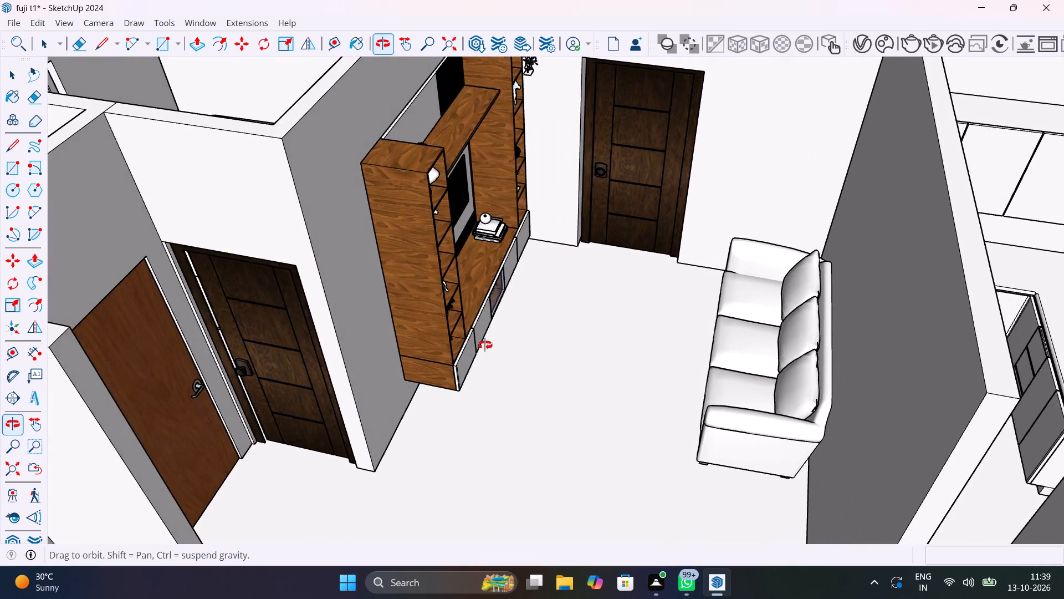
{"action": "middle_click_drag", "start_coordinate": [485, 345], "coordinate": [629, 321]}
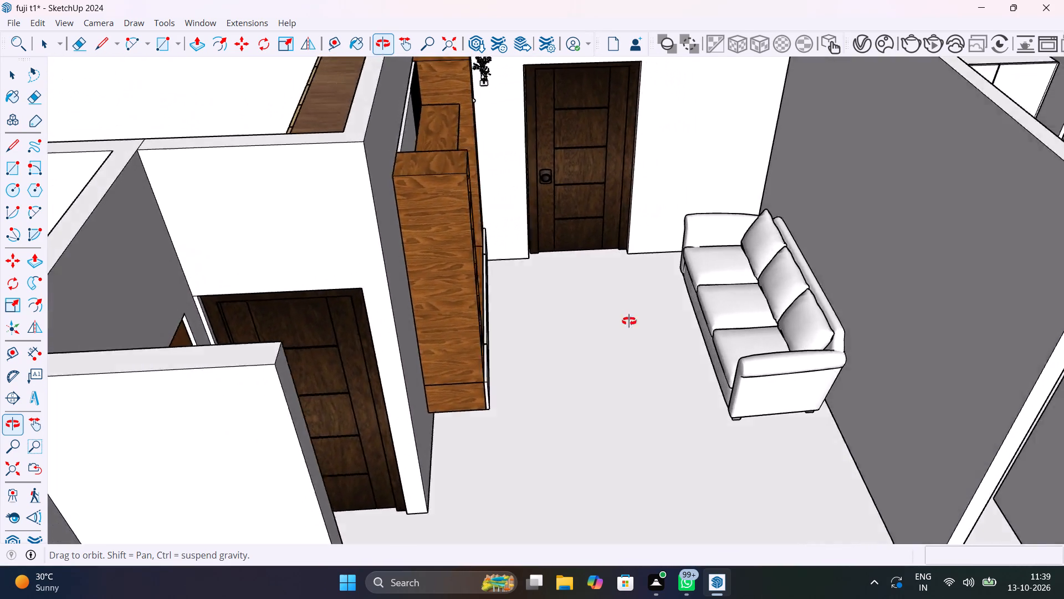
{"action": "middle_click_drag", "start_coordinate": [629, 321], "coordinate": [529, 223]}
{"action": "scroll", "coordinate": [546, 242], "scroll_direction": "down", "scroll_amount": 3}
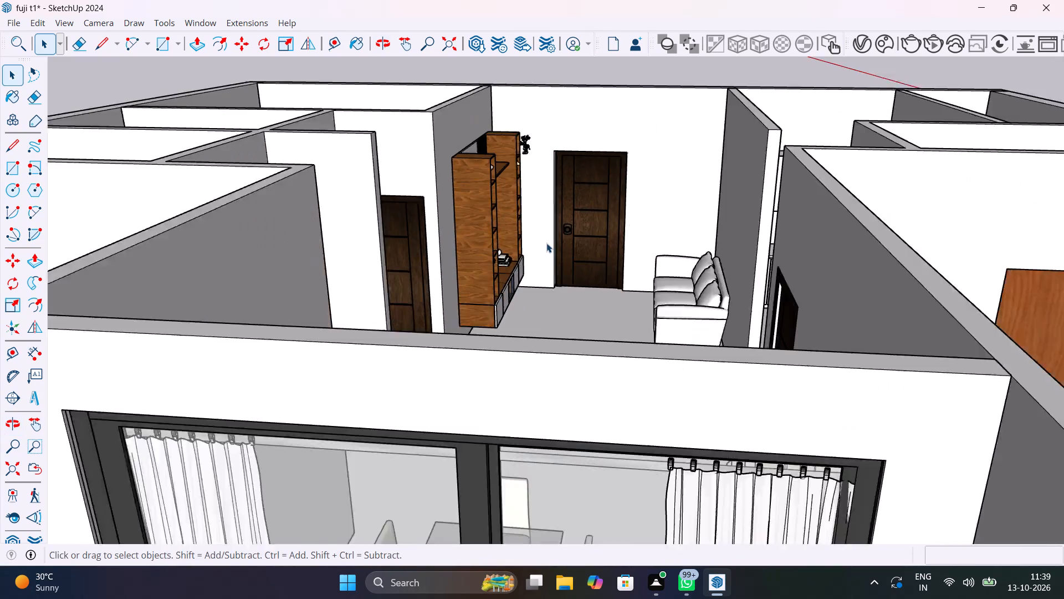
{"action": "scroll", "coordinate": [546, 243], "scroll_direction": "down", "scroll_amount": 3}
{"action": "middle_click_drag", "start_coordinate": [569, 266], "coordinate": [515, 375]}
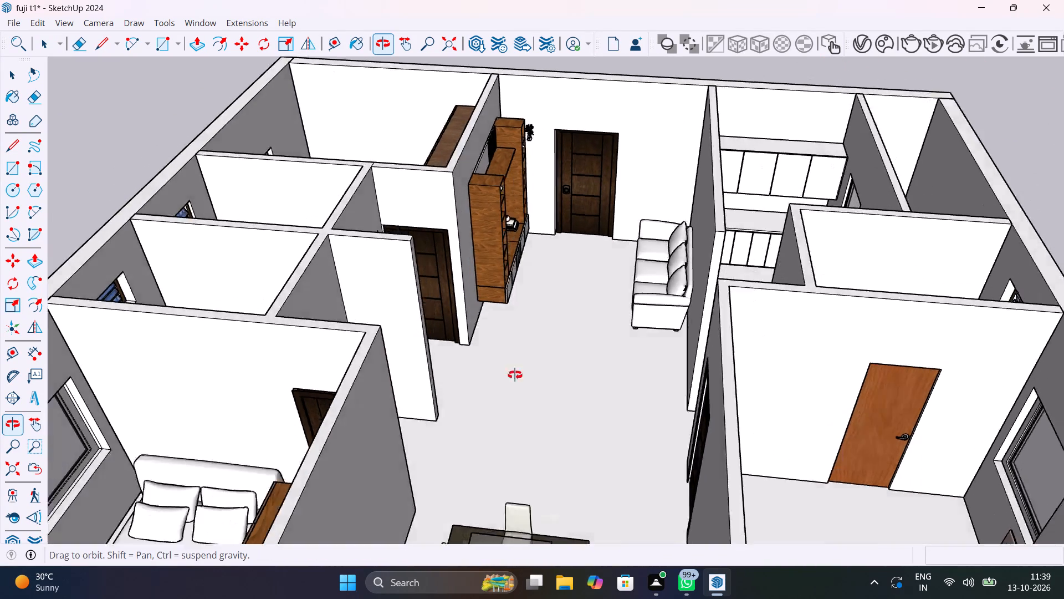
{"action": "middle_click_drag", "start_coordinate": [515, 375], "coordinate": [165, 387]}
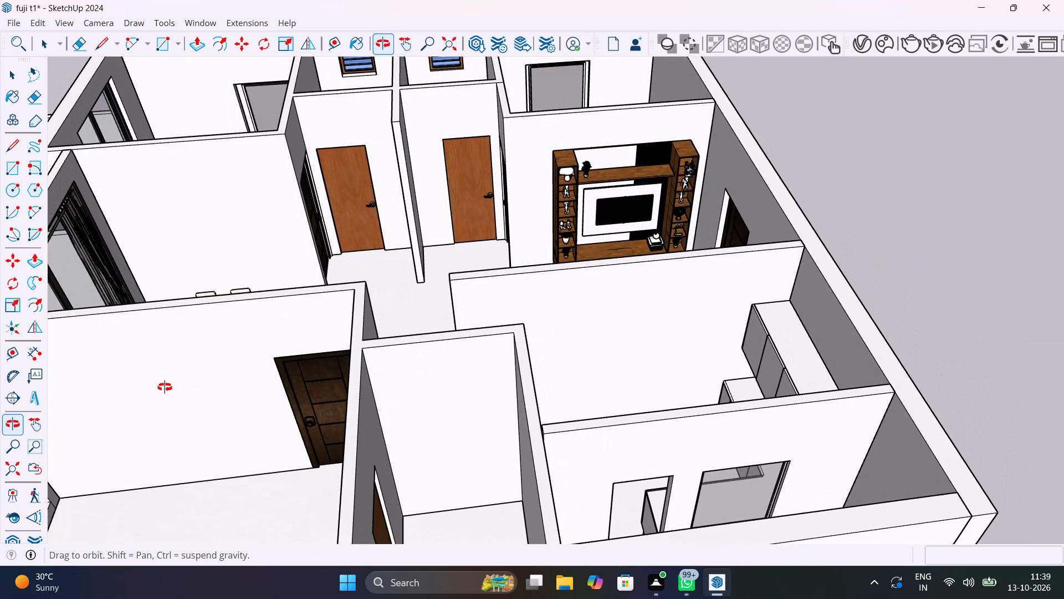
{"action": "middle_click_drag", "start_coordinate": [165, 387], "coordinate": [551, 357]}
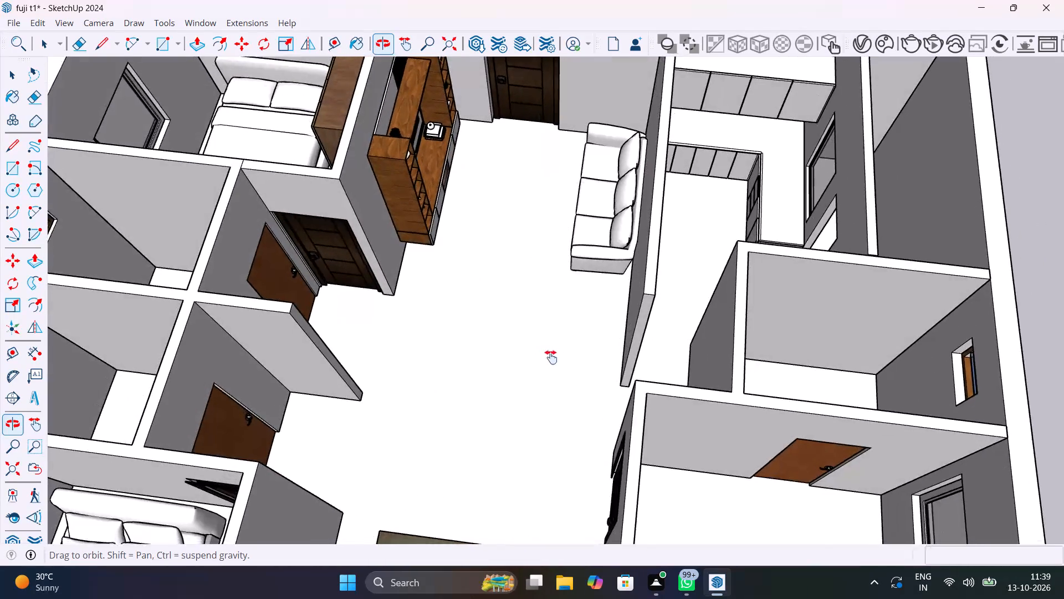
{"action": "middle_click_drag", "start_coordinate": [551, 357], "coordinate": [369, 281]}
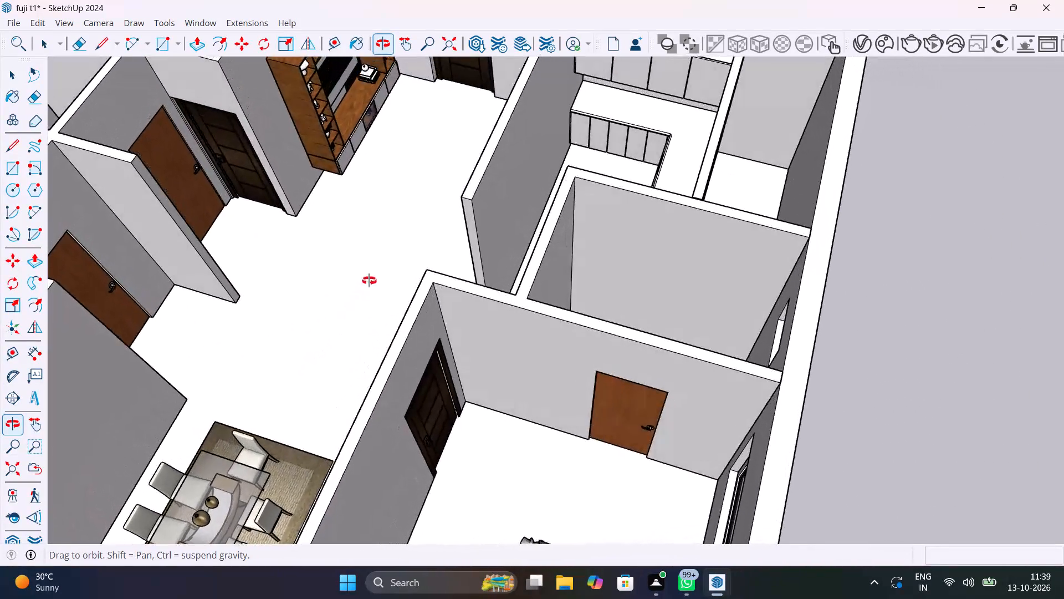
{"action": "middle_click_drag", "start_coordinate": [369, 281], "coordinate": [777, 354]}
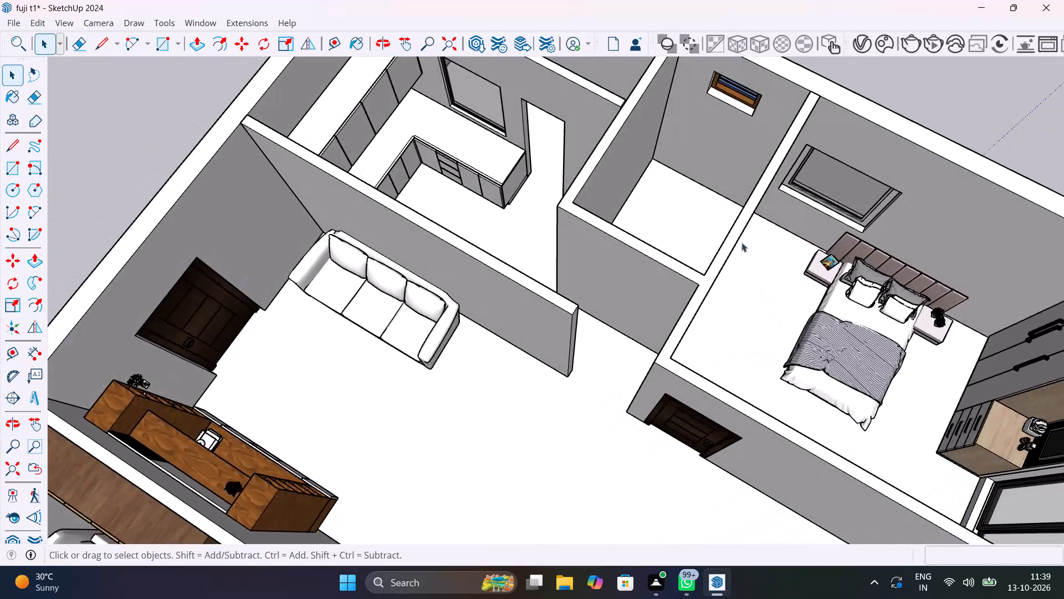
Inspect the empty bathroom between the kitchen and the bedroom, including its door, louvred window and surrounding walls.
{"action": "scroll", "coordinate": [733, 207], "scroll_direction": "up", "scroll_amount": 9}
{"action": "middle_click_drag", "start_coordinate": [745, 247], "coordinate": [983, 201]}
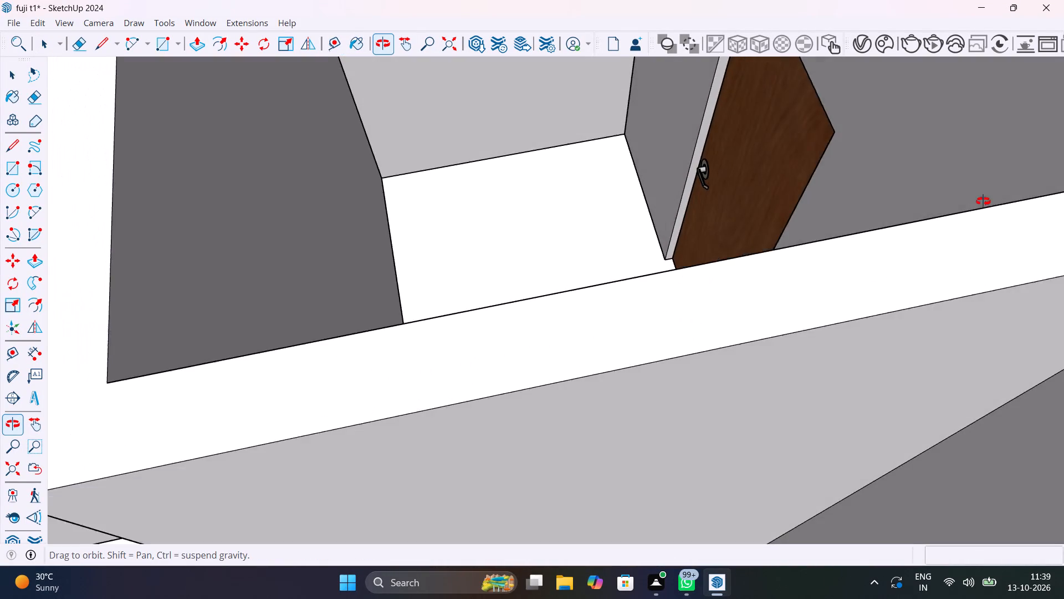
{"action": "middle_click_drag", "start_coordinate": [983, 201], "coordinate": [884, 330]}
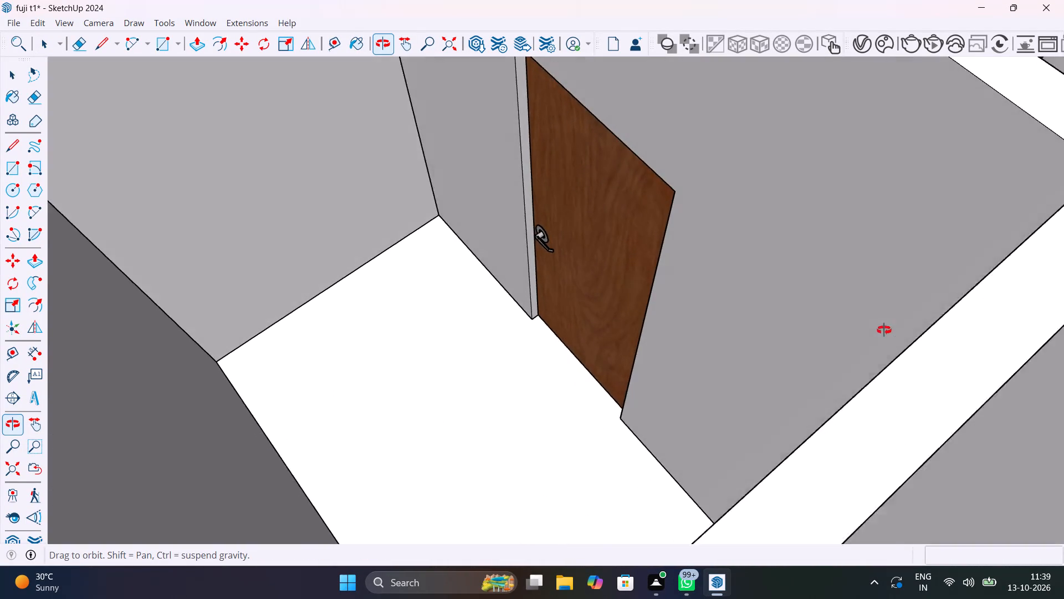
{"action": "middle_click_drag", "start_coordinate": [884, 330], "coordinate": [912, 339]}
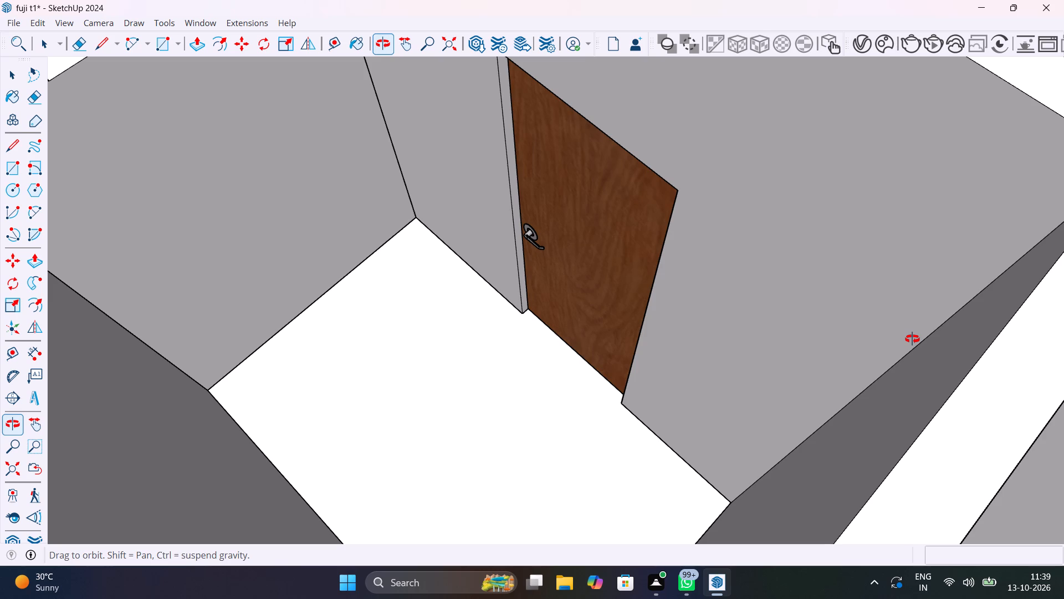
{"action": "middle_click_drag", "start_coordinate": [912, 339], "coordinate": [786, 427]}
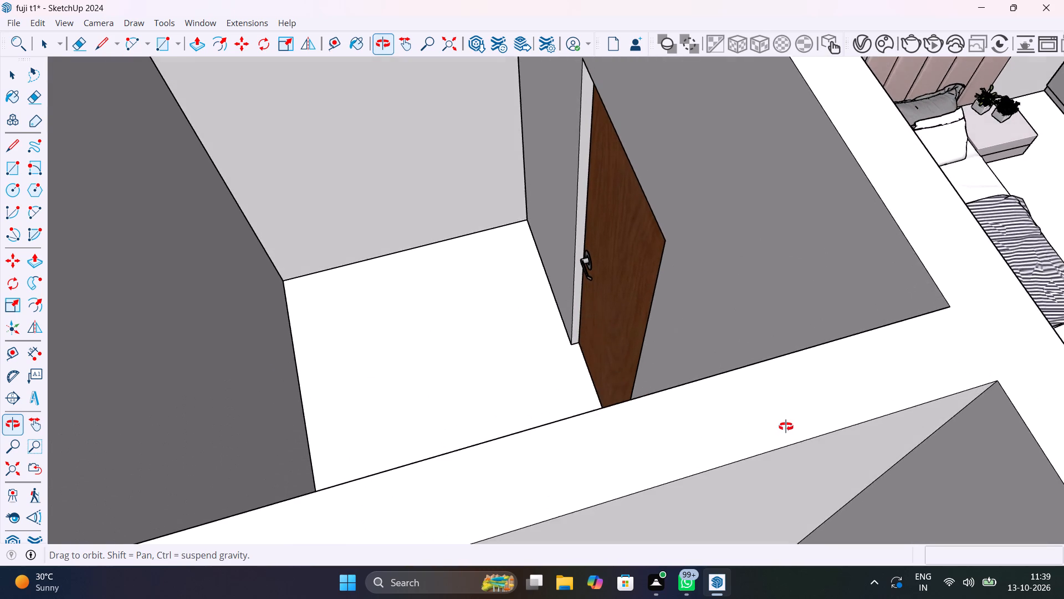
{"action": "middle_click_drag", "start_coordinate": [786, 427], "coordinate": [786, 428]}
{"action": "scroll", "coordinate": [786, 428], "scroll_direction": "up", "scroll_amount": 1}
{"action": "scroll", "coordinate": [407, 241], "scroll_direction": "down", "scroll_amount": 4}
{"action": "middle_click_drag", "start_coordinate": [410, 257], "coordinate": [448, 302], "text": "shift"}
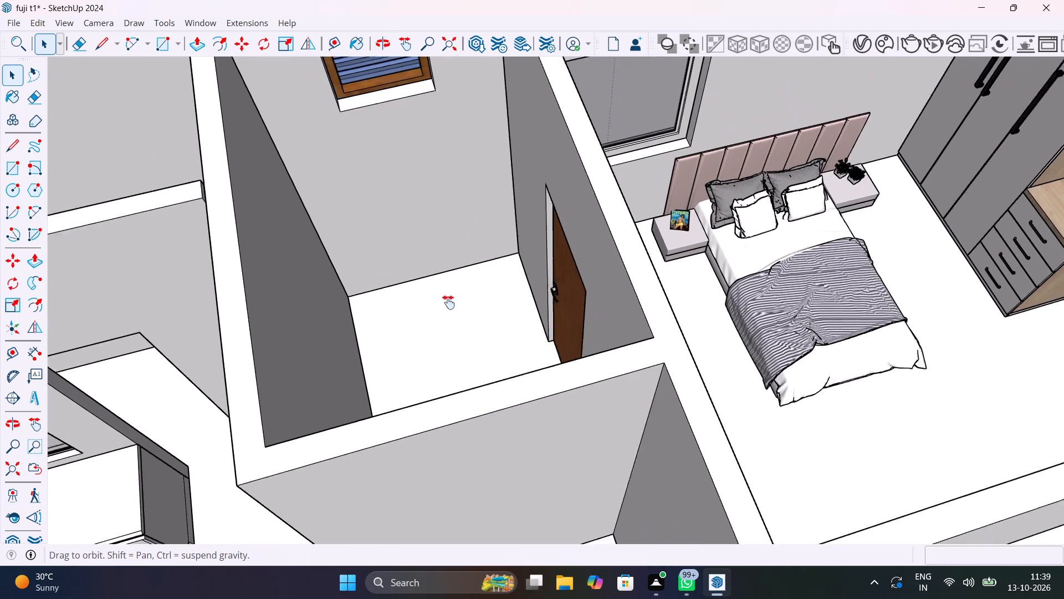
{"action": "middle_click_drag", "start_coordinate": [448, 302], "coordinate": [327, 331], "text": "shift"}
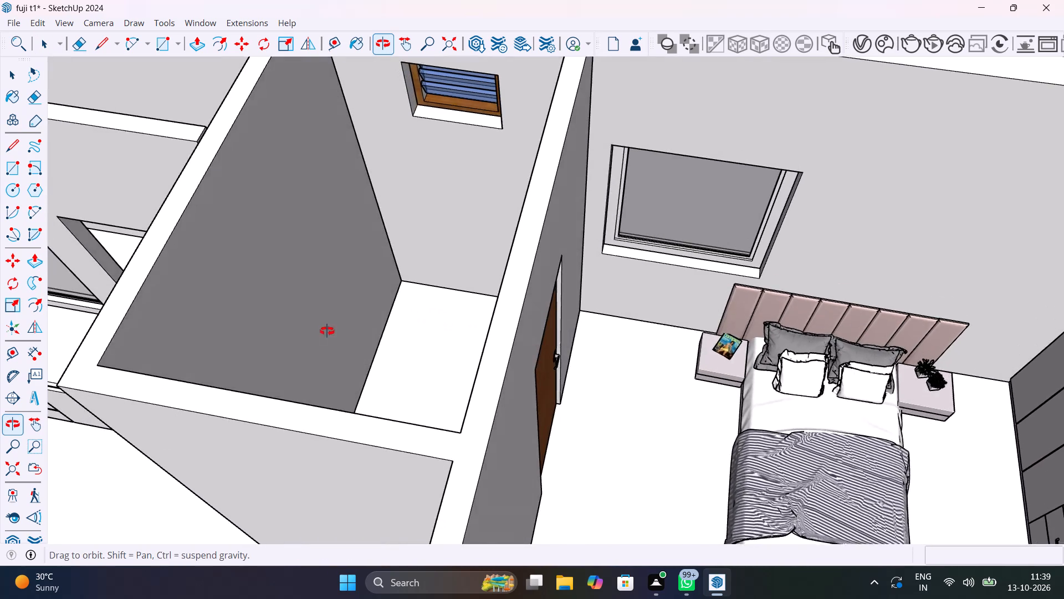
{"action": "middle_click_drag", "start_coordinate": [327, 331], "coordinate": [602, 358], "text": "shift"}
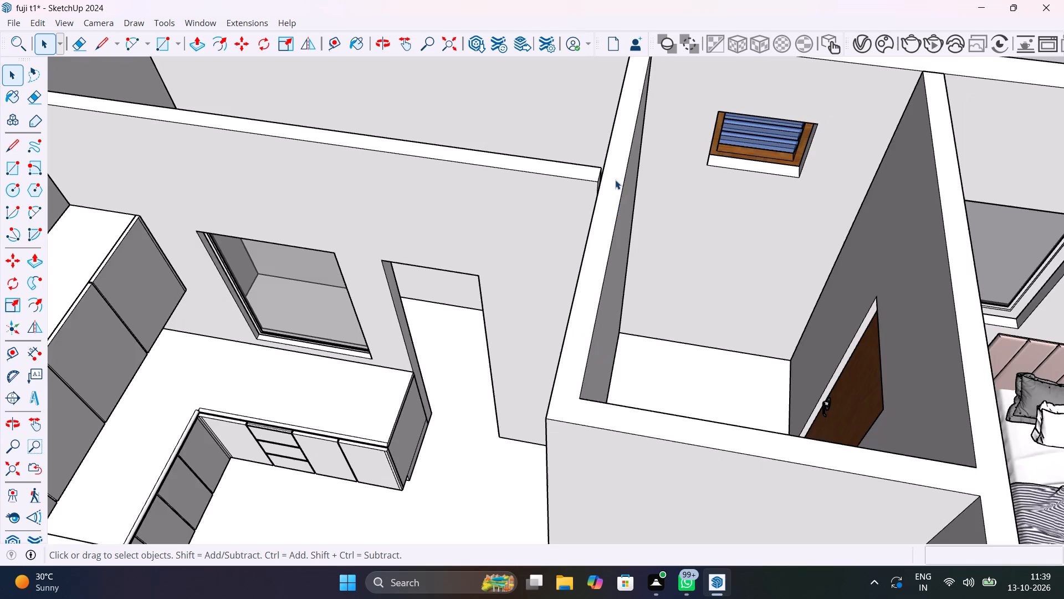
Push/Pull the end face of the kitchen wall with the window and door opening 1/2 inch to meet the bathroom wall.
{"action": "scroll", "coordinate": [615, 179], "scroll_direction": "up", "scroll_amount": 17}
{"action": "middle_click_drag", "start_coordinate": [560, 216], "coordinate": [671, 165]}
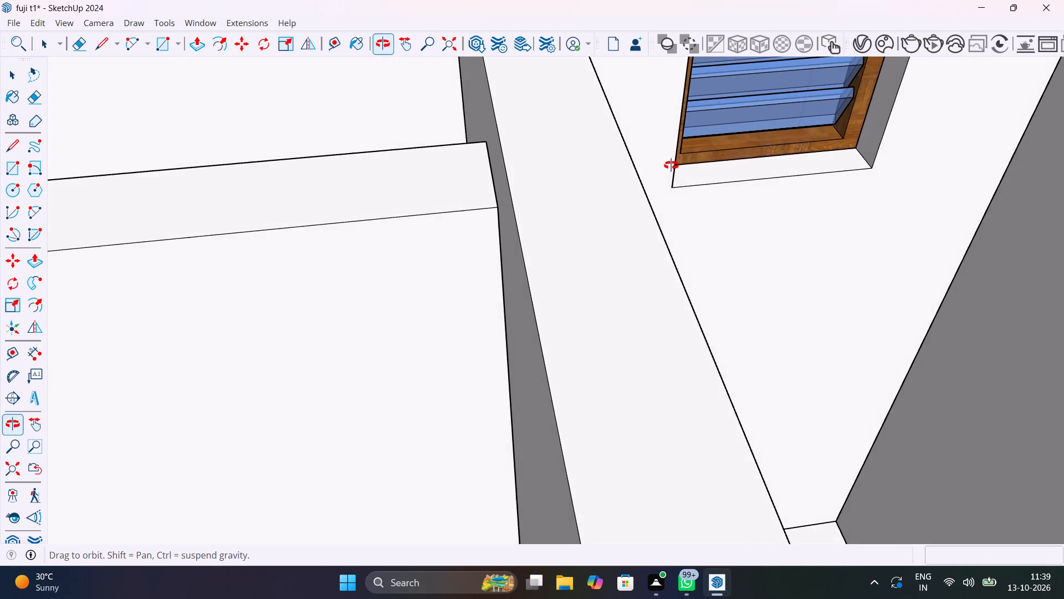
{"action": "middle_click_drag", "start_coordinate": [671, 165], "coordinate": [642, 391]}
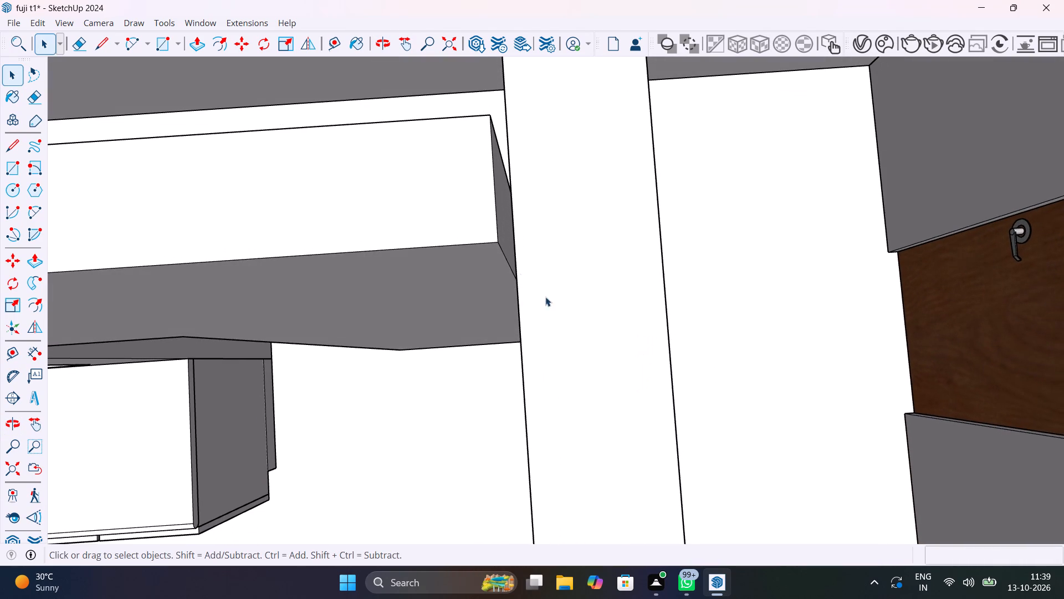
{"action": "scroll", "coordinate": [505, 246], "scroll_direction": "up", "scroll_amount": 11}
{"action": "left_click", "coordinate": [487, 226]}
{"action": "double_click", "coordinate": [487, 226]}
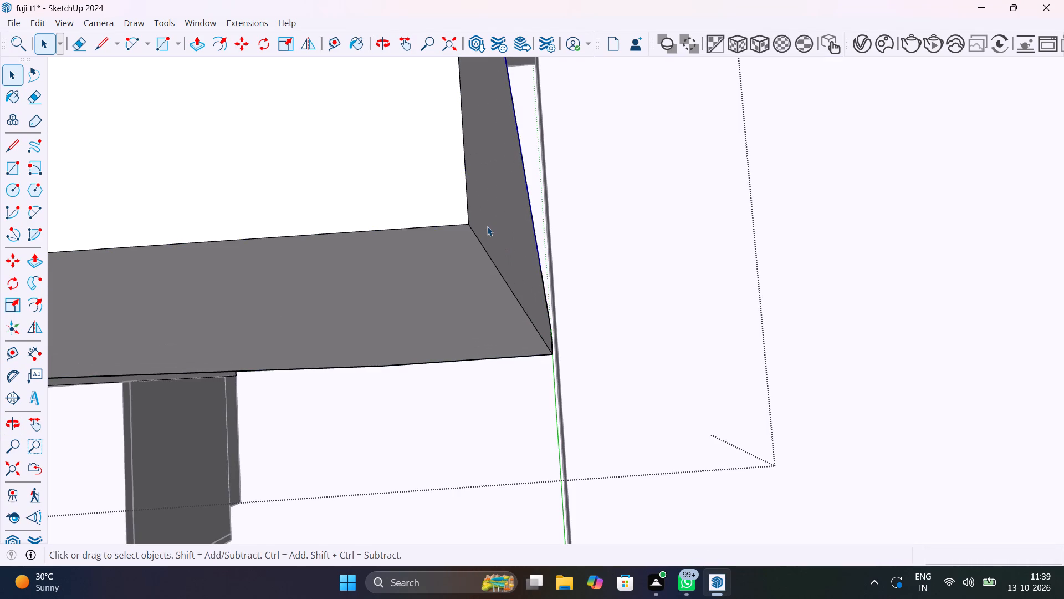
{"action": "left_click", "coordinate": [487, 225]}
{"action": "left_click", "coordinate": [486, 217]}
{"action": "left_click", "coordinate": [490, 209]}
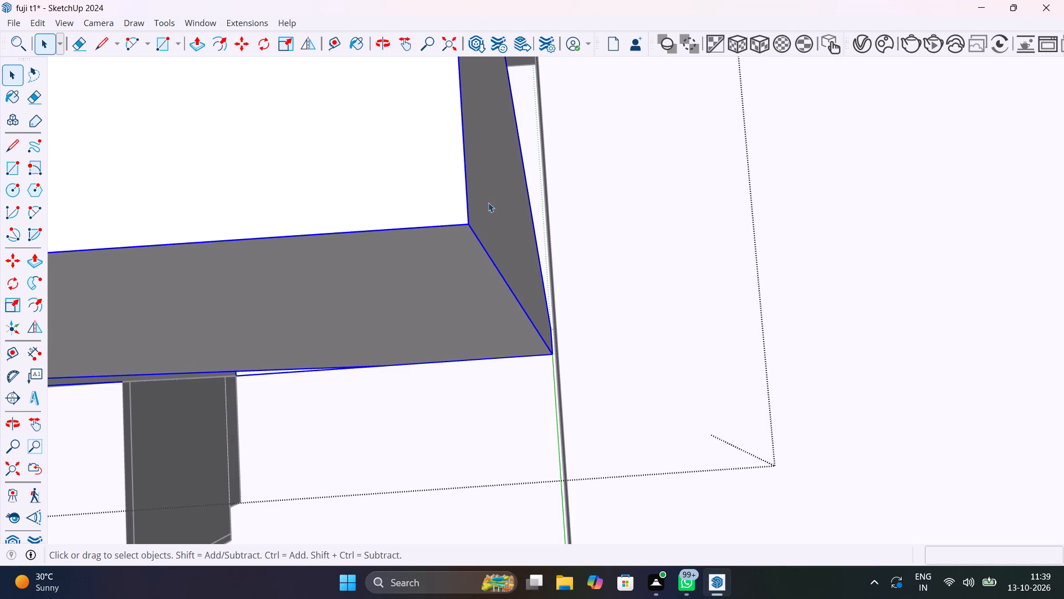
{"action": "triple_click", "coordinate": [488, 202]}
{"action": "left_click", "coordinate": [488, 202]}
{"action": "left_click", "coordinate": [488, 203]}
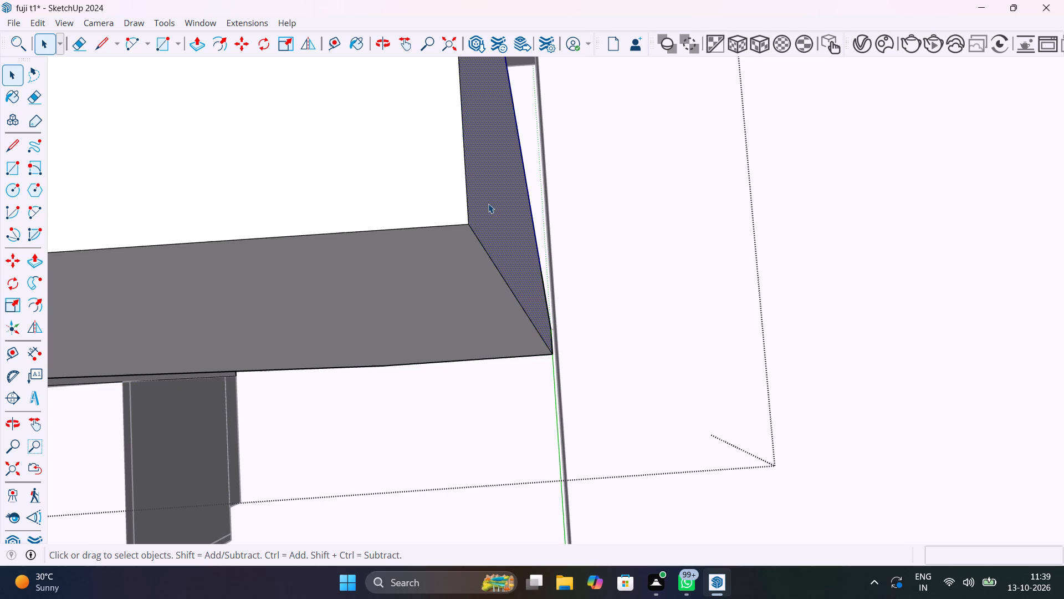
{"action": "scroll", "coordinate": [489, 222], "scroll_direction": "down", "scroll_amount": 1}
{"action": "middle_click_drag", "start_coordinate": [489, 222], "coordinate": [328, 95]}
{"action": "scroll", "coordinate": [317, 108], "scroll_direction": "up", "scroll_amount": 1}
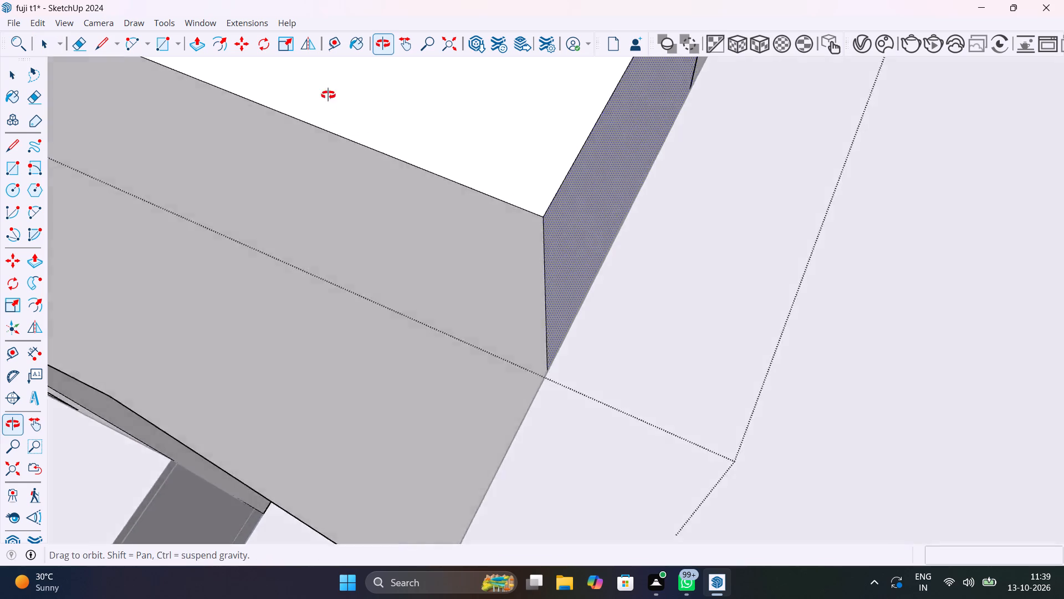
{"action": "middle_click_drag", "start_coordinate": [328, 95], "coordinate": [418, 75]}
{"action": "key", "text": "p"}
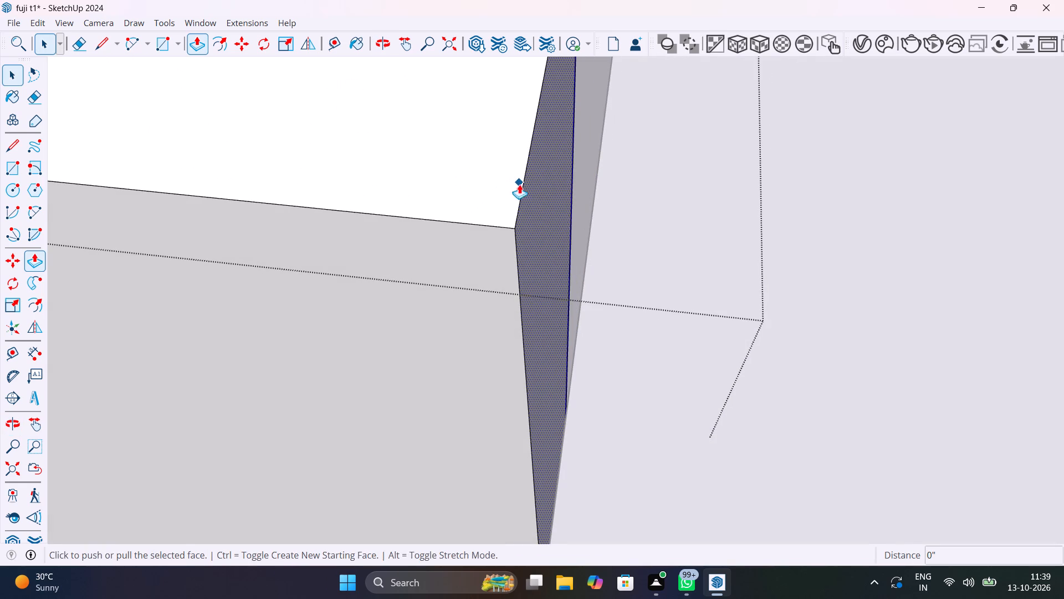
{"action": "left_click", "coordinate": [528, 204]}
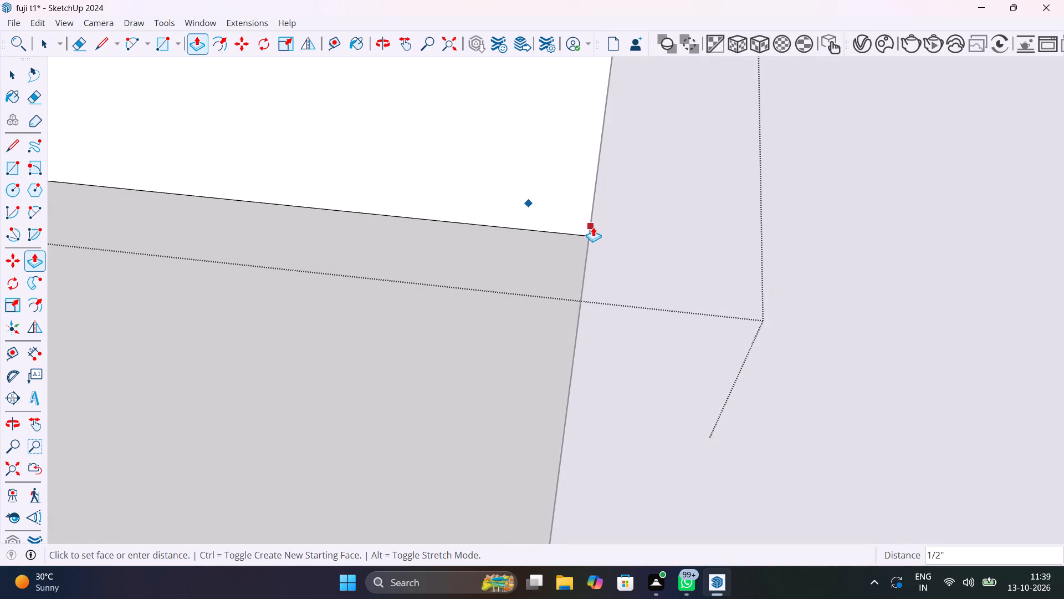
{"action": "left_click", "coordinate": [594, 227]}
{"action": "key", "text": "space"}
{"action": "scroll", "coordinate": [556, 227], "scroll_direction": "down", "scroll_amount": 12}
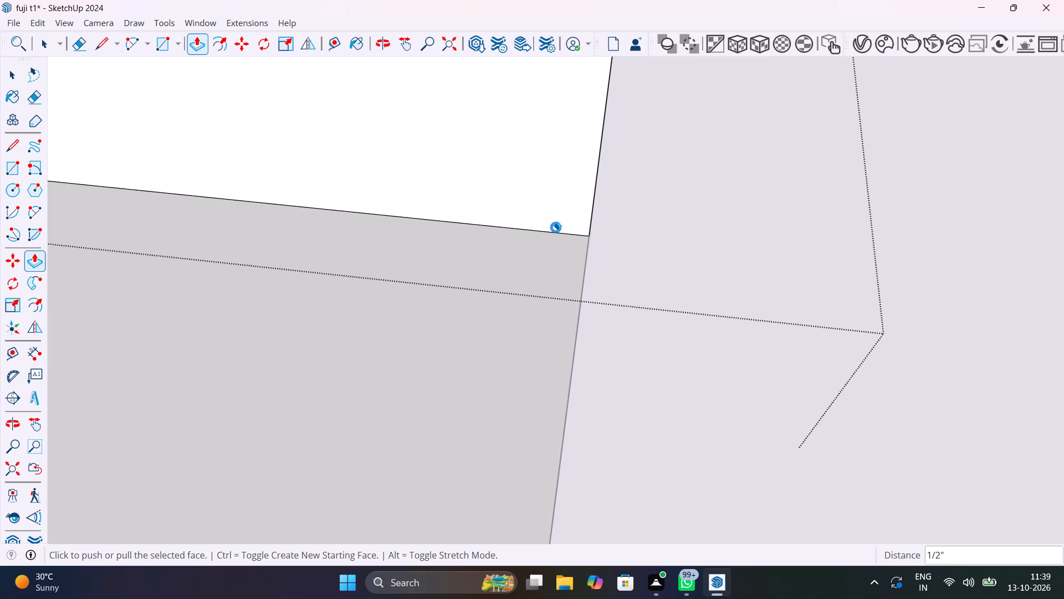
{"action": "scroll", "coordinate": [556, 227], "scroll_direction": "down", "scroll_amount": 3}
{"action": "scroll", "coordinate": [492, 293], "scroll_direction": "down", "scroll_amount": 15}
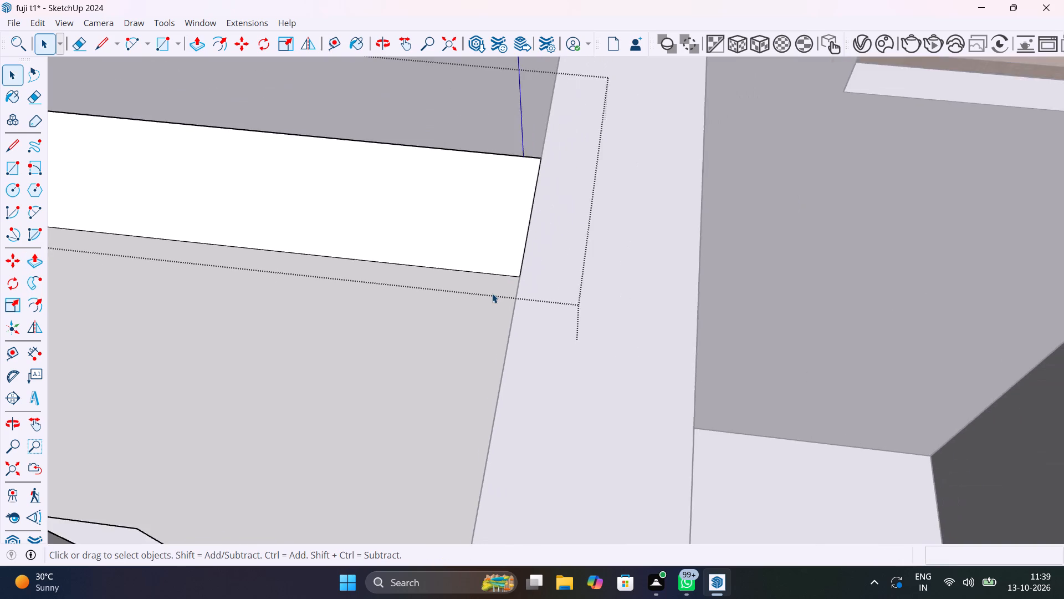
{"action": "scroll", "coordinate": [492, 293], "scroll_direction": "down", "scroll_amount": 20}
{"action": "scroll", "coordinate": [492, 293], "scroll_direction": "down", "scroll_amount": 3}
{"action": "key", "text": "space"}
{"action": "left_click", "coordinate": [623, 107]}
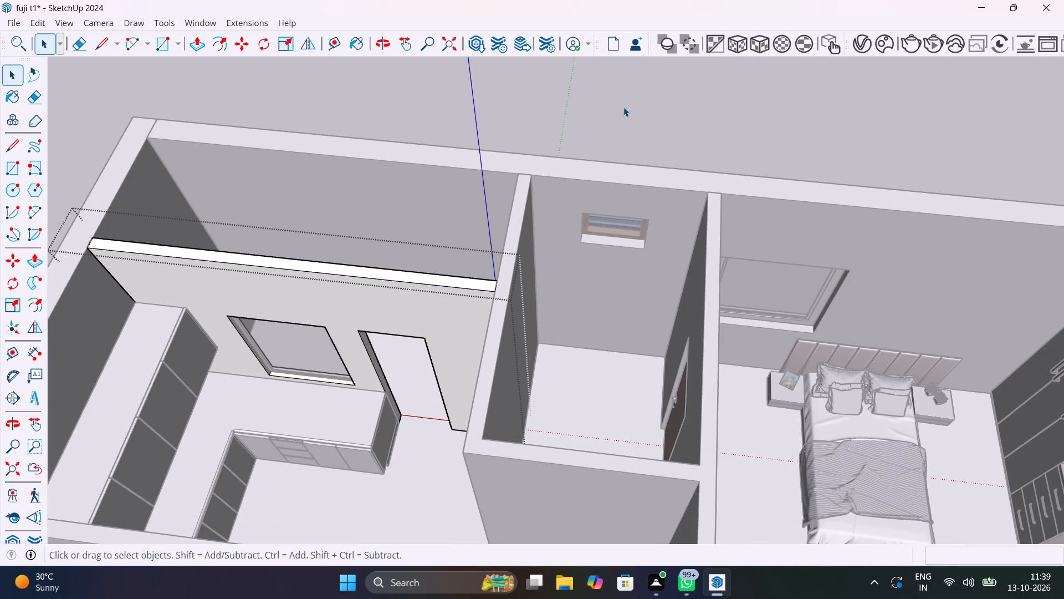
{"action": "left_click", "coordinate": [590, 113]}
Inspect the junction of the kitchen and bathroom walls, and the empty bathroom's floor, walls and door.
{"action": "scroll", "coordinate": [493, 285], "scroll_direction": "up", "scroll_amount": 7}
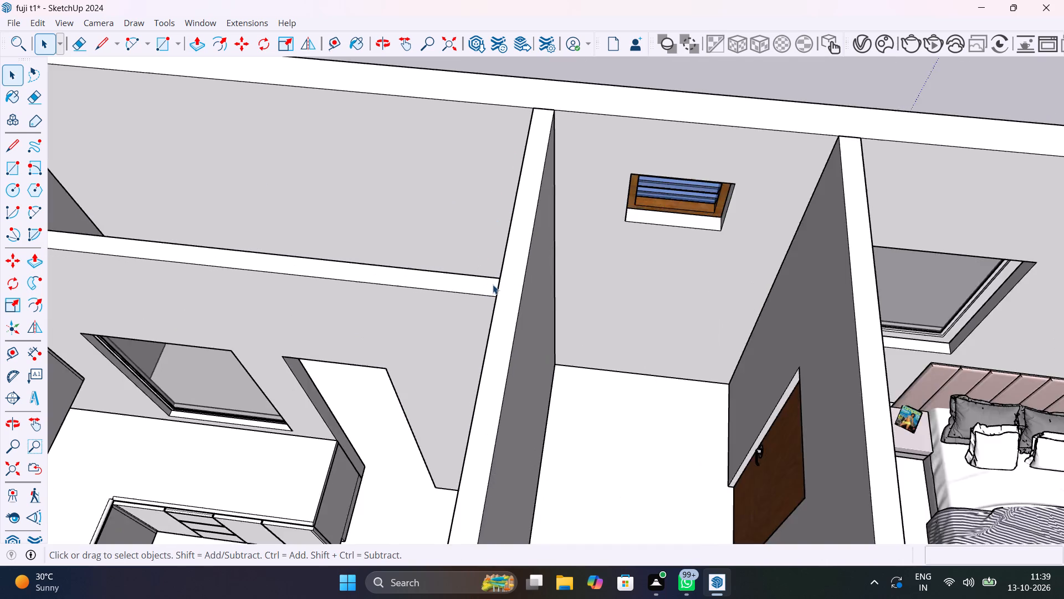
{"action": "scroll", "coordinate": [493, 285], "scroll_direction": "up", "scroll_amount": 10}
{"action": "middle_click_drag", "start_coordinate": [502, 349], "coordinate": [794, 238]}
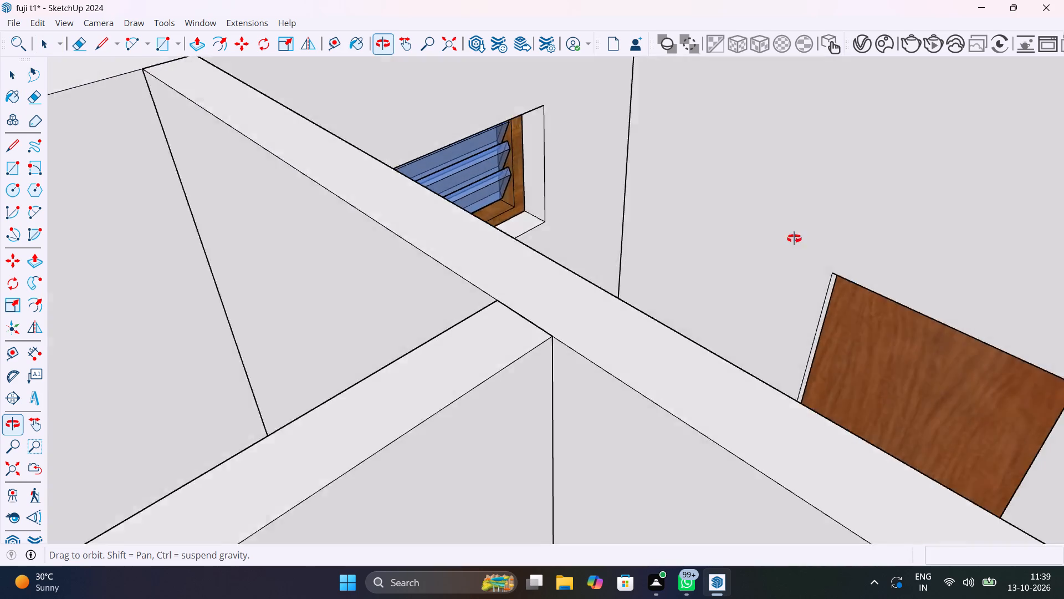
{"action": "middle_click_drag", "start_coordinate": [794, 238], "coordinate": [432, 347]}
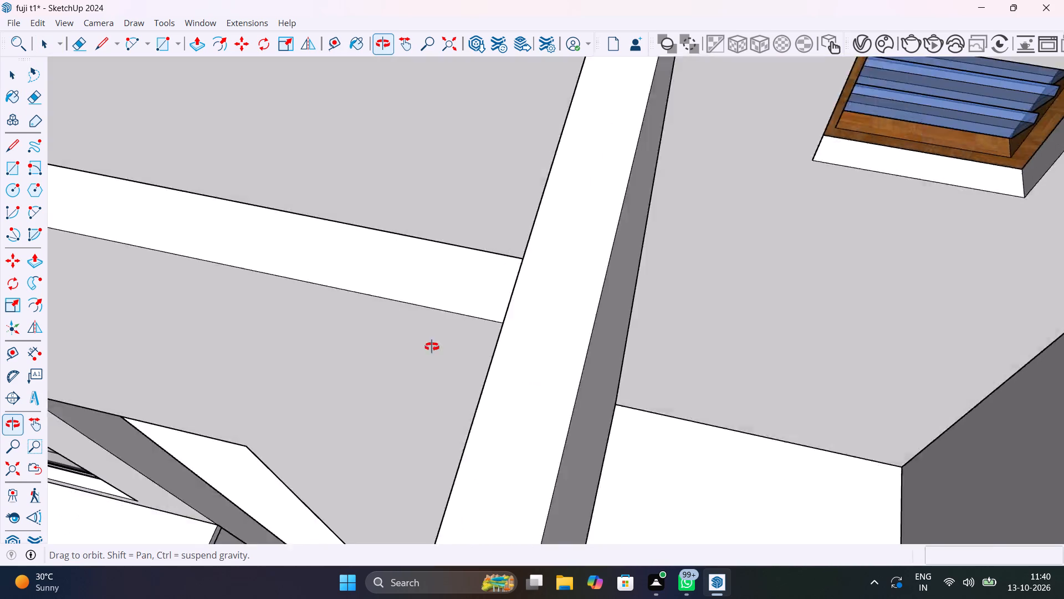
{"action": "middle_click_drag", "start_coordinate": [432, 347], "coordinate": [262, 241]}
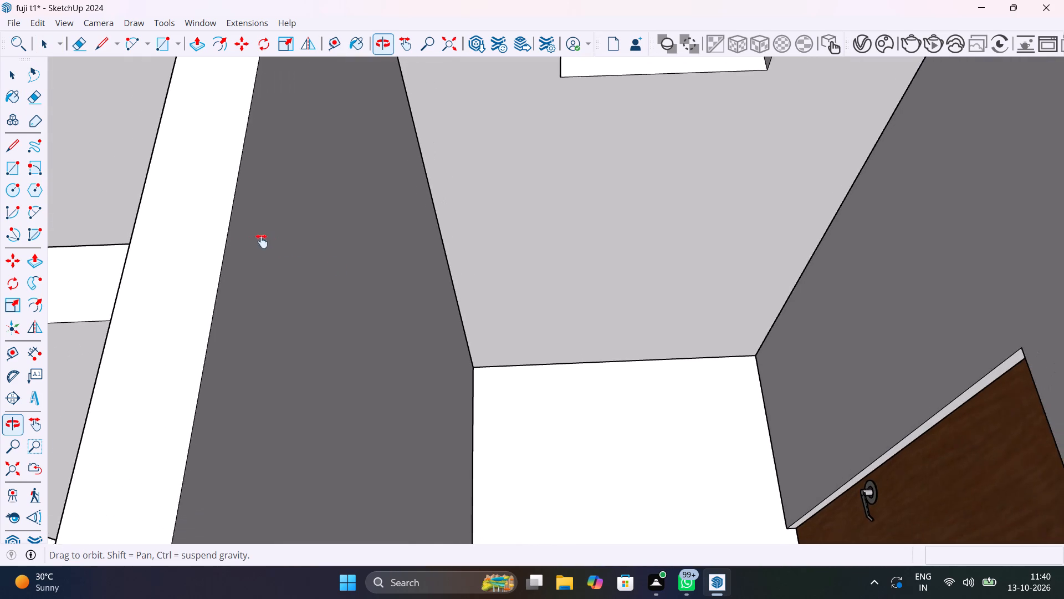
{"action": "middle_click_drag", "start_coordinate": [262, 241], "coordinate": [235, 233]}
{"action": "scroll", "coordinate": [375, 283], "scroll_direction": "down", "scroll_amount": 13}
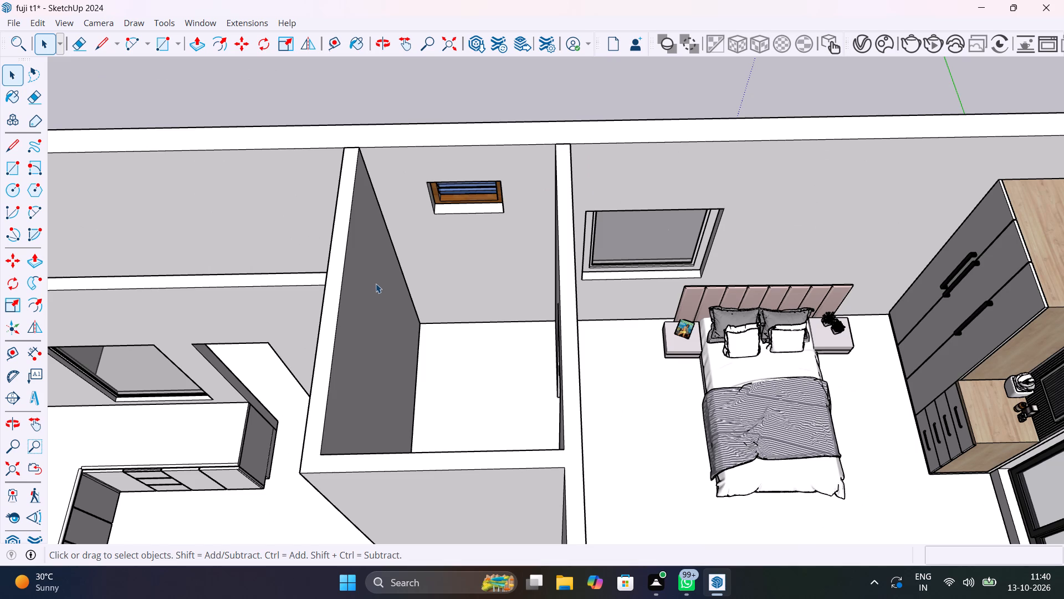
{"action": "scroll", "coordinate": [546, 390], "scroll_direction": "up", "scroll_amount": 8}
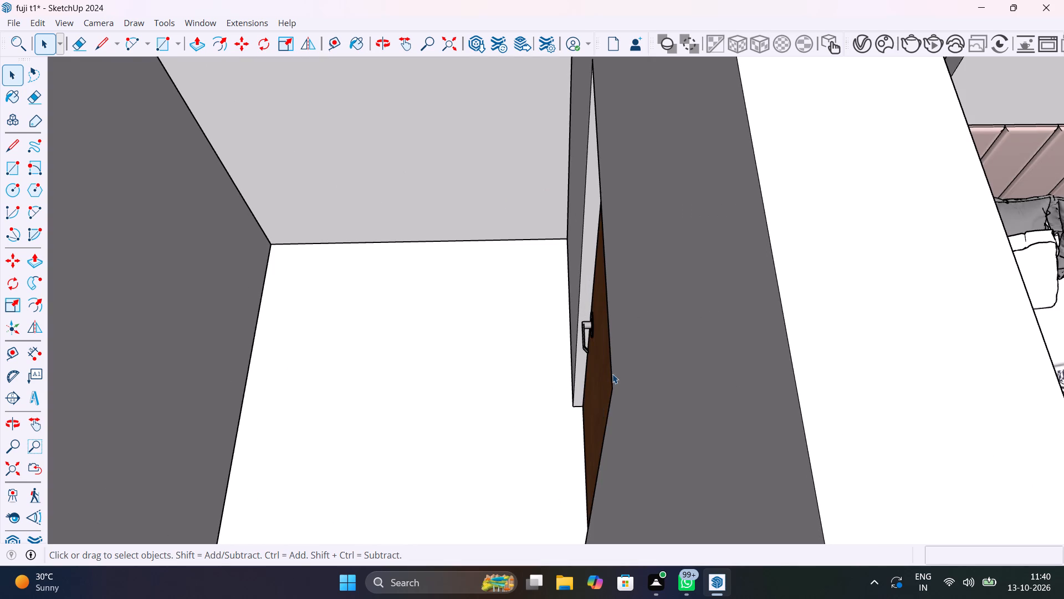
{"action": "middle_click_drag", "start_coordinate": [542, 329], "coordinate": [694, 425], "text": "shift"}
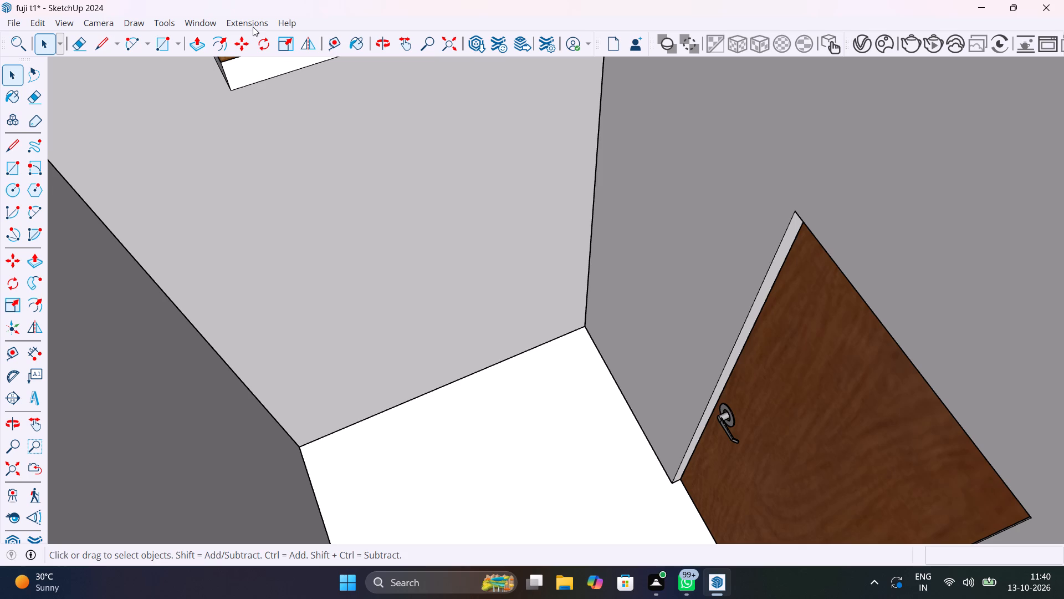
Search the Chaos Cosmos asset library for "washroom".
{"action": "left_click", "coordinate": [880, 48]}
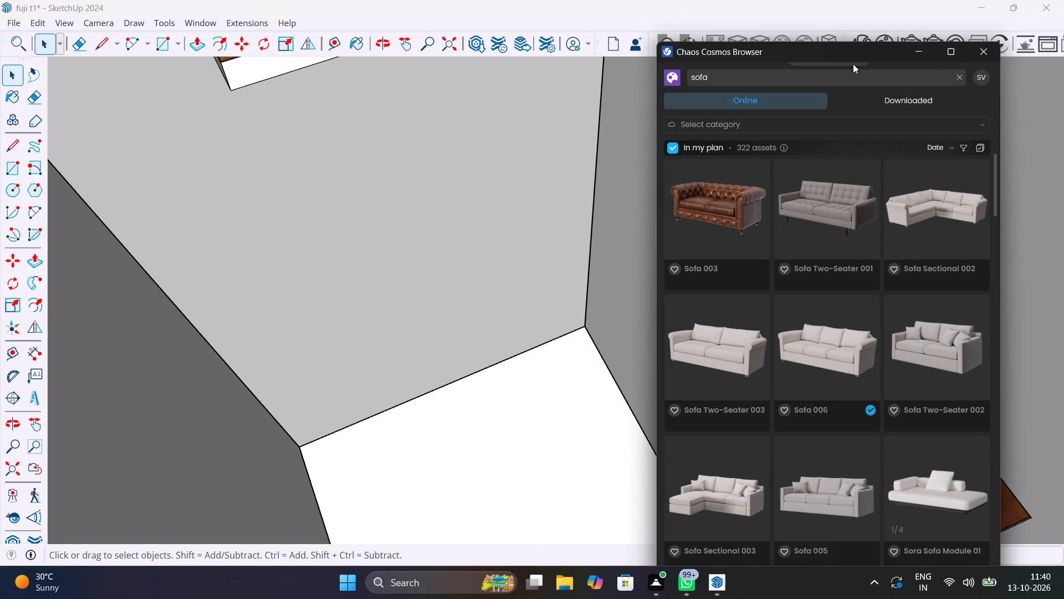
{"action": "left_click", "coordinate": [768, 72]}
{"action": "key", "text": "BackSpace"}
{"action": "key", "text": "BackSpace"}
{"action": "key", "text": "BackSpace"}
{"action": "key", "text": "BackSpace"}
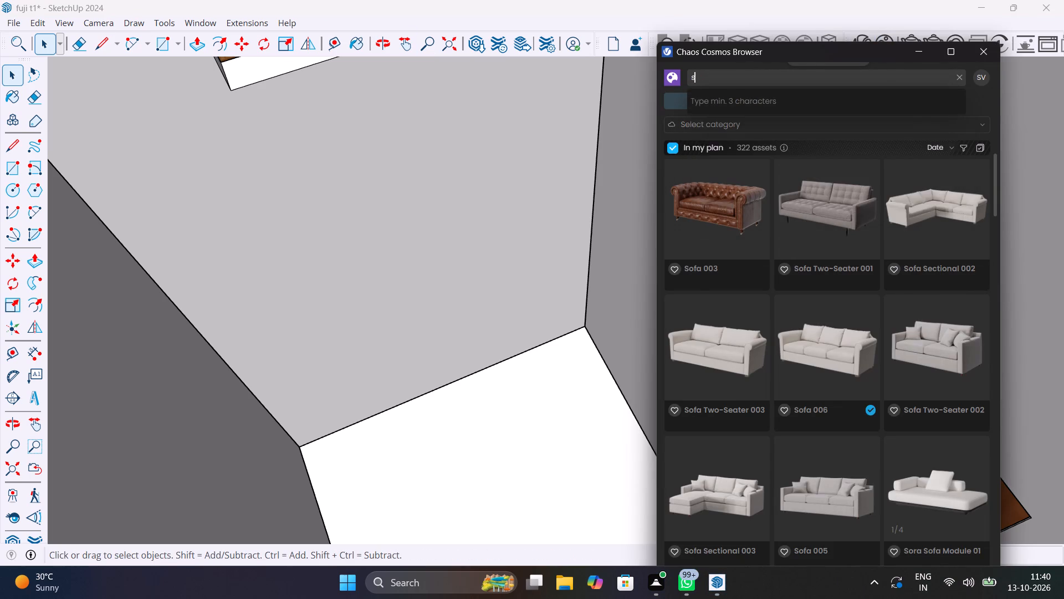
{"action": "key", "text": "BackSpace"}
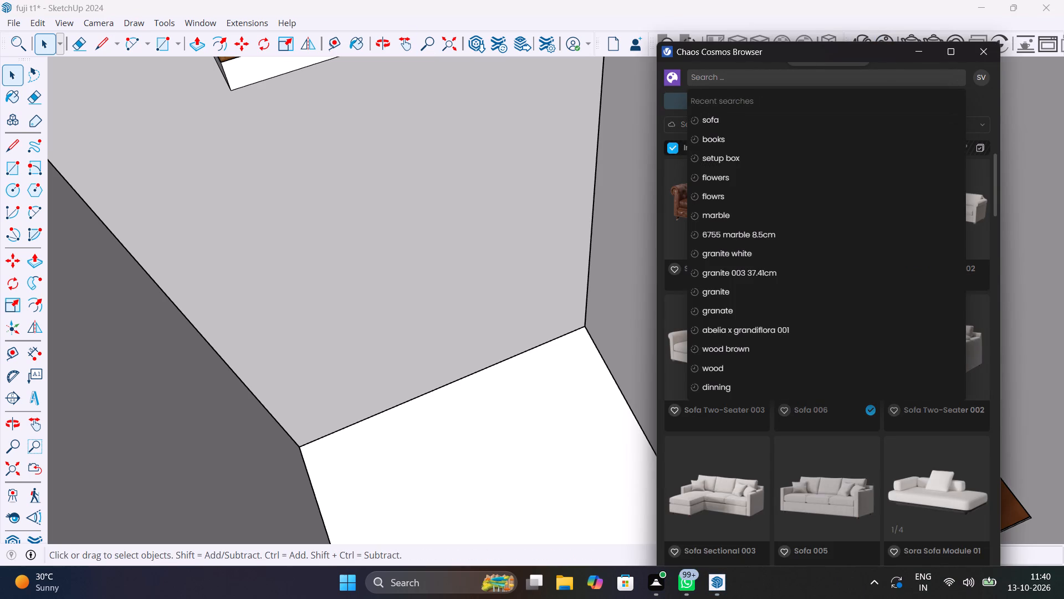
{"action": "type", "text": "wash"}
{"action": "type", "text": "room"}
{"action": "key", "text": "Return"}
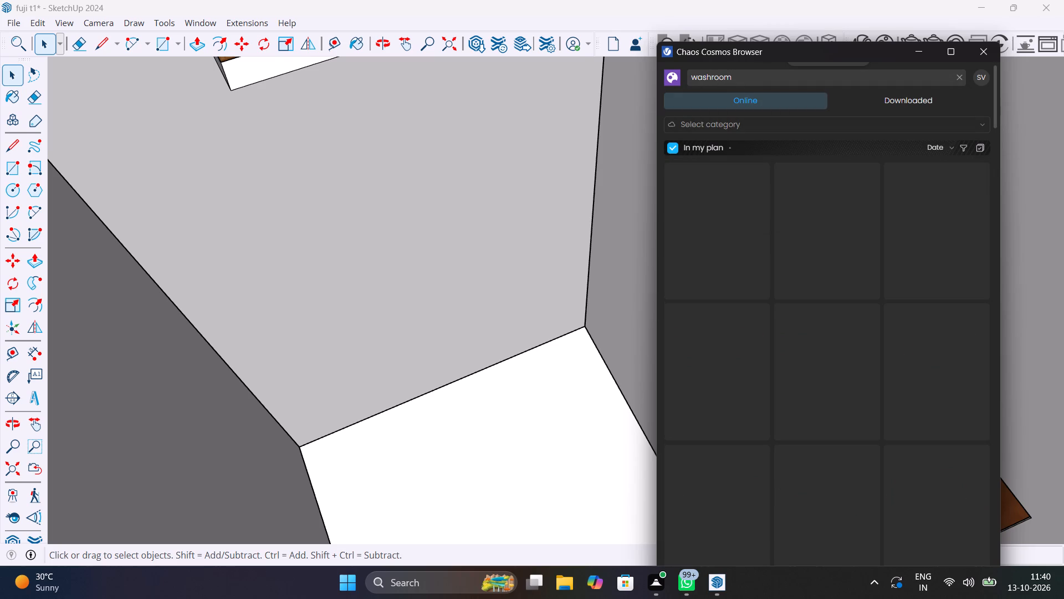
Replace the asset search with "toilet".
{"action": "key", "text": "BackSpace"}
{"action": "key", "text": "BackSpace"}
{"action": "key", "text": "BackSpace"}
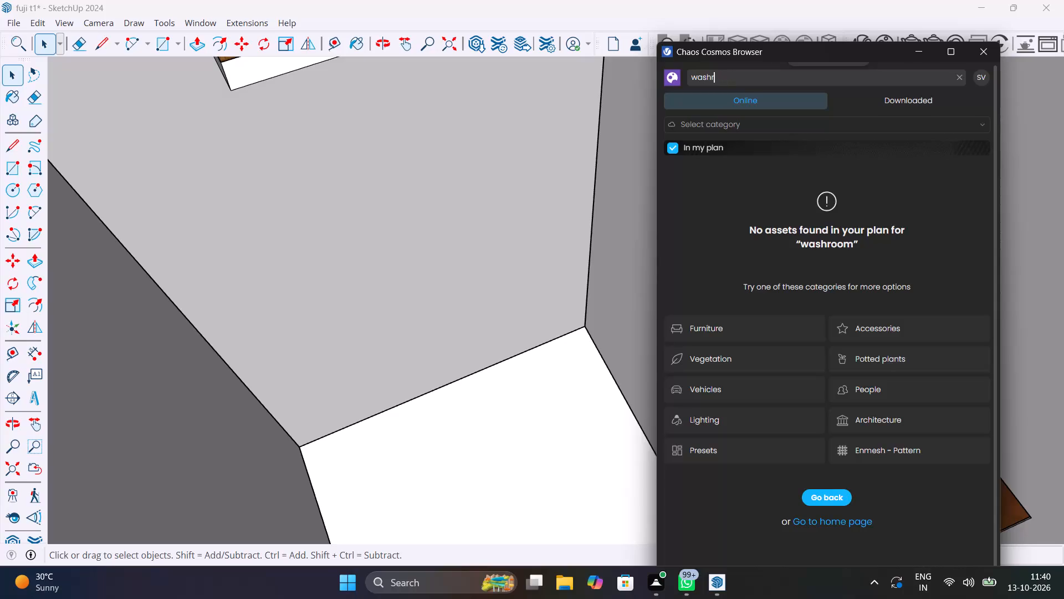
{"action": "key", "text": "BackSpace"}
{"action": "key", "text": "BackSpace"}
{"action": "key", "text": "BackSpace"}
{"action": "key", "text": "BackSpace"}
{"action": "key", "text": "BackSpace"}
{"action": "key", "text": "BackSpace"}
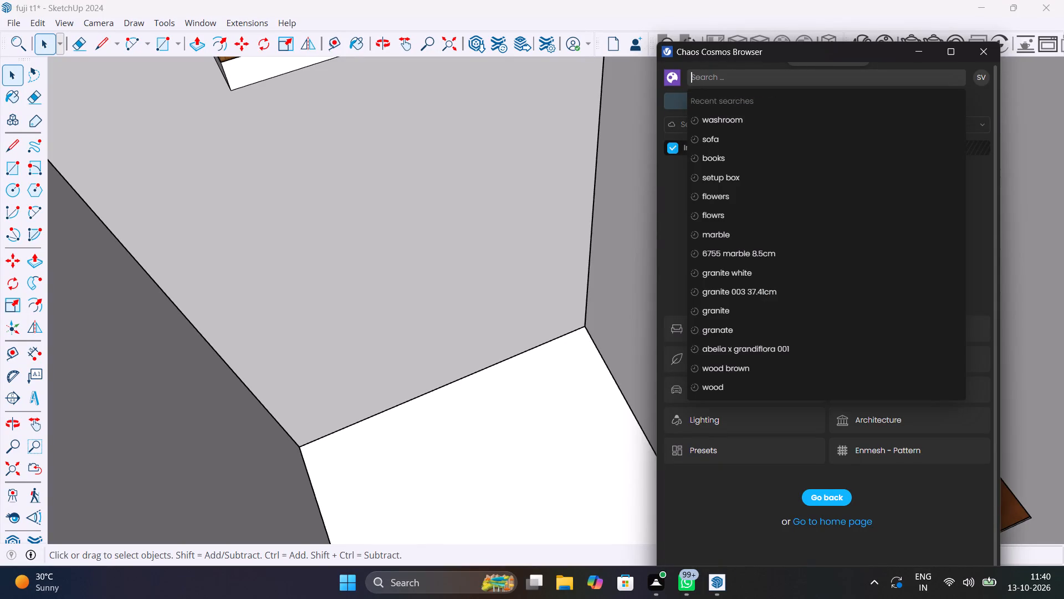
{"action": "type", "text": "toilet"}
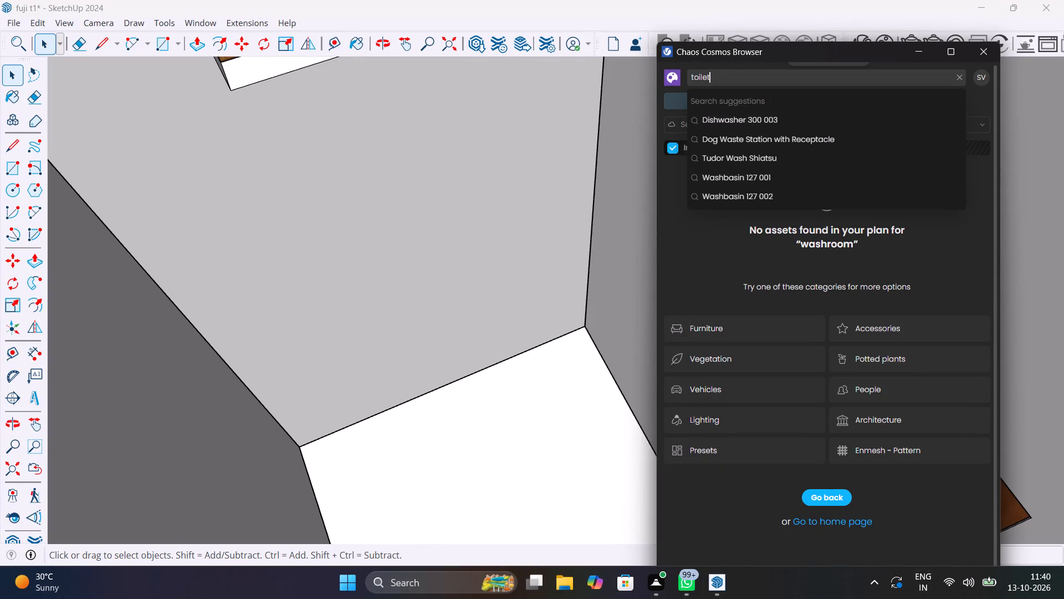
{"action": "key", "text": "Return"}
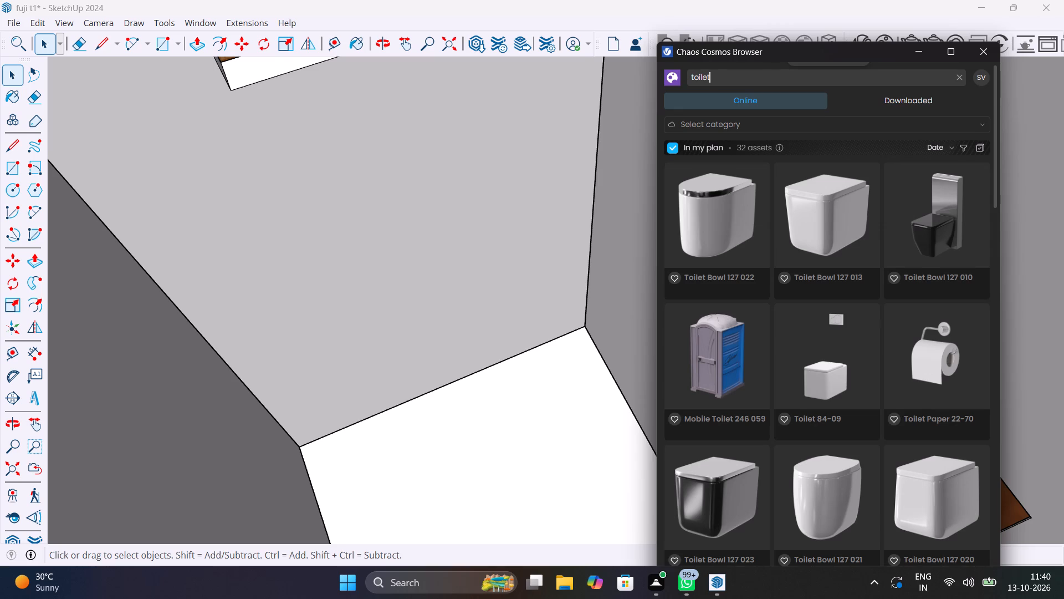
Browse the toilet search results for a floor-standing toilet with a cistern.
{"action": "scroll", "coordinate": [814, 288], "scroll_direction": "down", "scroll_amount": 5}
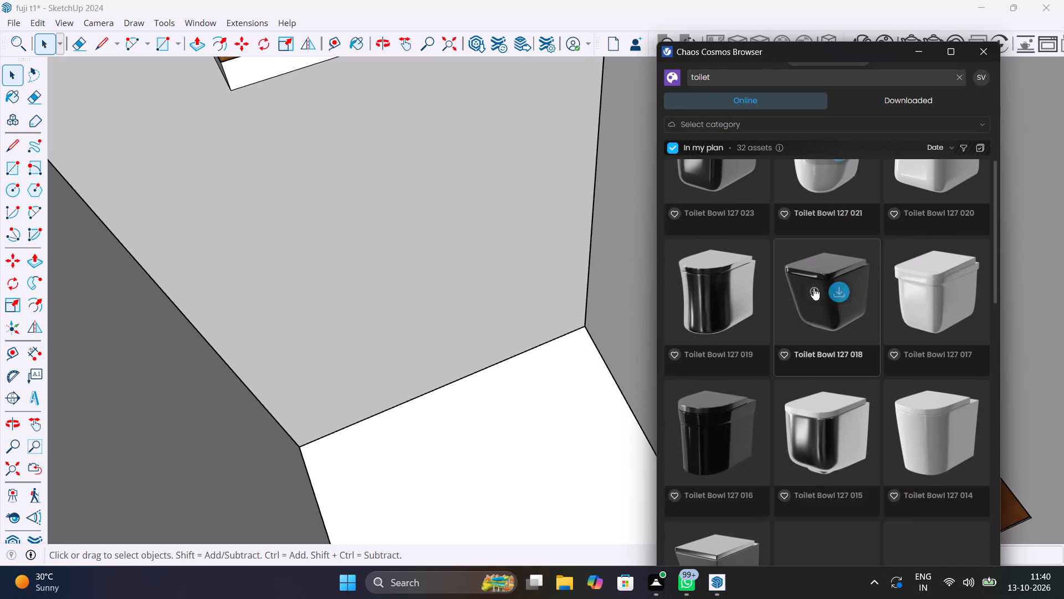
{"action": "scroll", "coordinate": [814, 288], "scroll_direction": "down", "scroll_amount": 7}
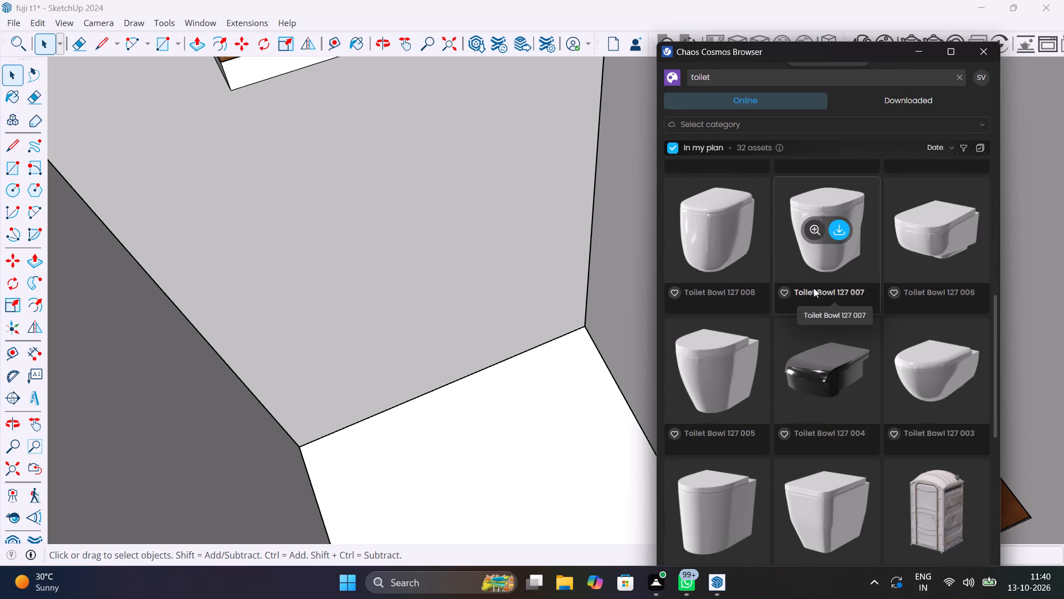
{"action": "scroll", "coordinate": [814, 288], "scroll_direction": "down", "scroll_amount": 7}
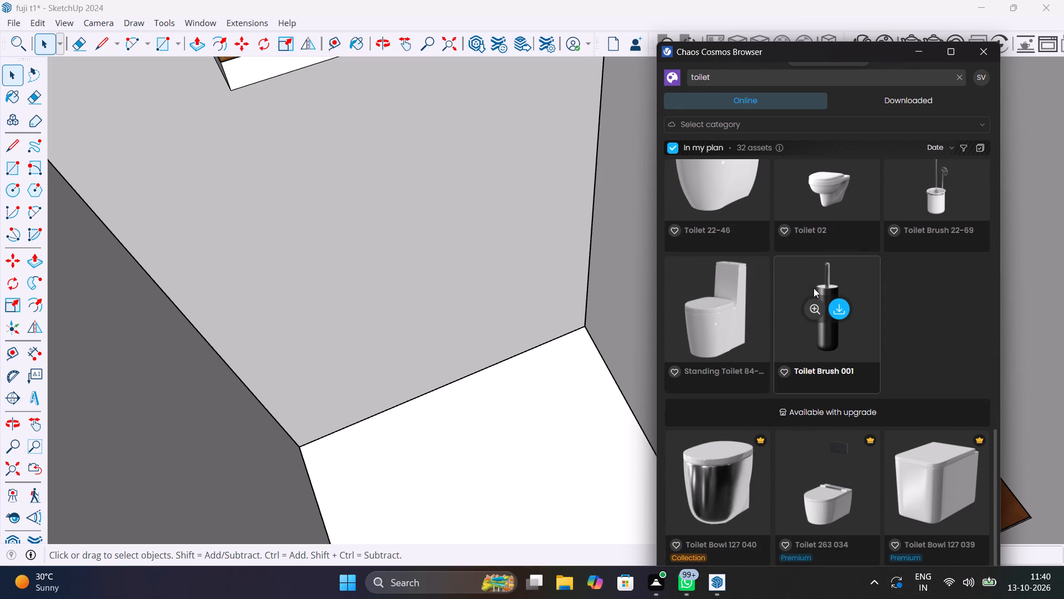
{"action": "scroll", "coordinate": [814, 288], "scroll_direction": "down", "scroll_amount": 2}
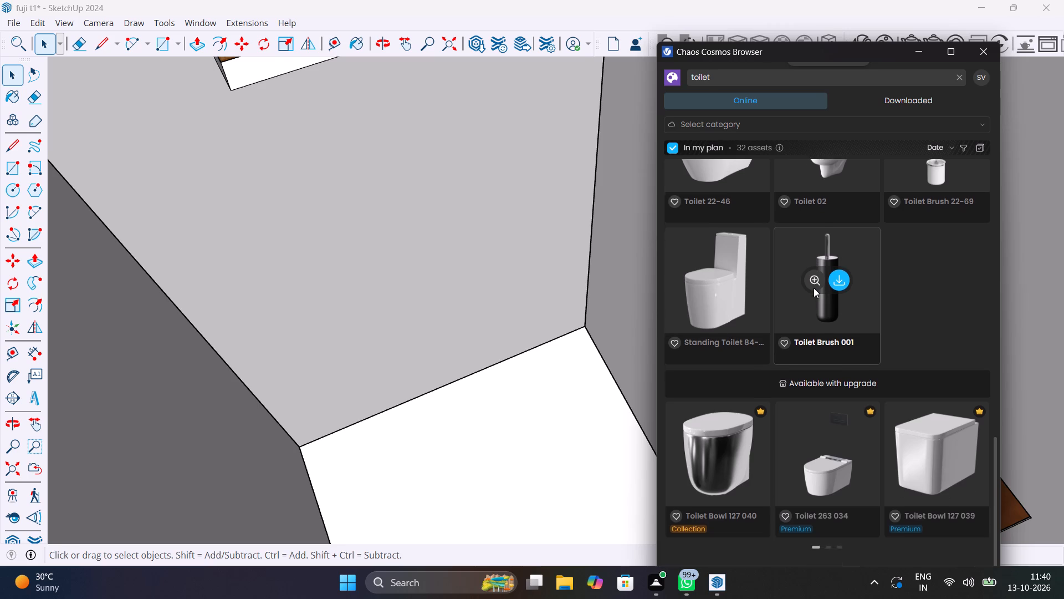
{"action": "scroll", "coordinate": [814, 288], "scroll_direction": "down", "scroll_amount": 4}
{"action": "scroll", "coordinate": [814, 288], "scroll_direction": "up", "scroll_amount": 5}
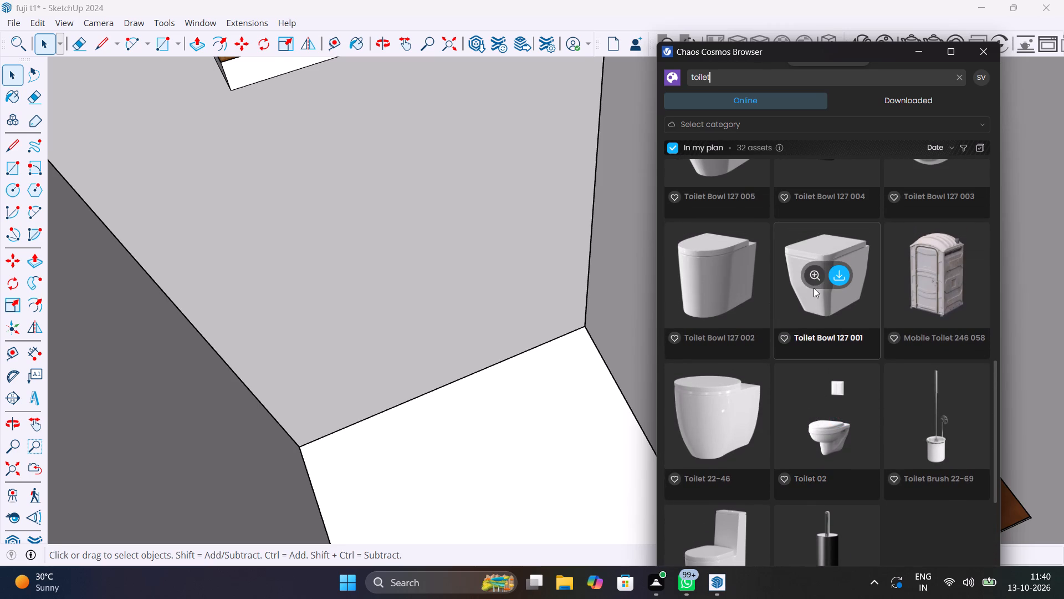
{"action": "scroll", "coordinate": [814, 288], "scroll_direction": "up", "scroll_amount": 2}
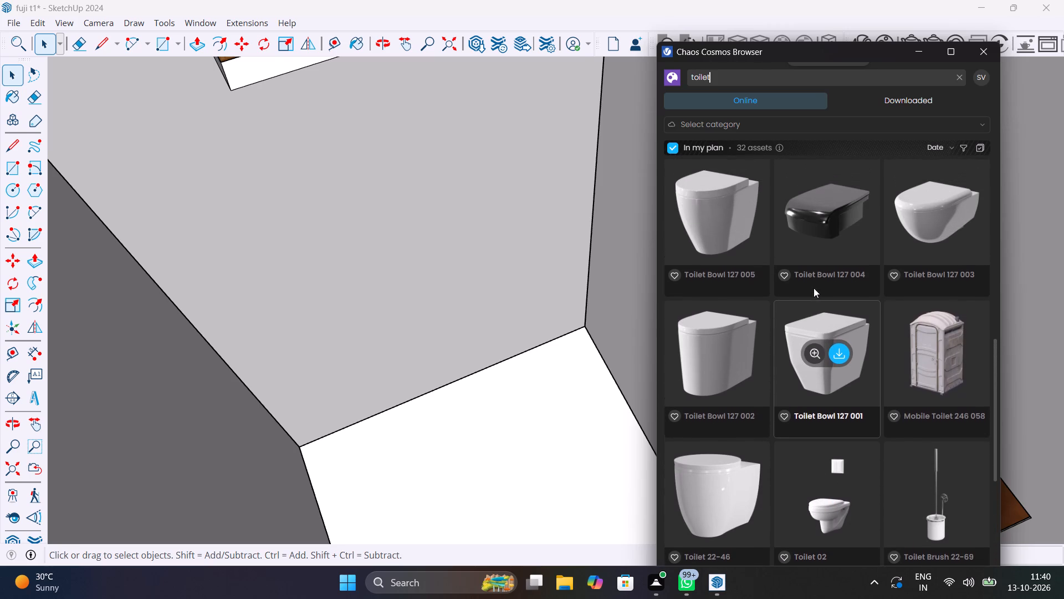
{"action": "scroll", "coordinate": [814, 288], "scroll_direction": "up", "scroll_amount": 16}
{"action": "scroll", "coordinate": [814, 288], "scroll_direction": "down", "scroll_amount": 4}
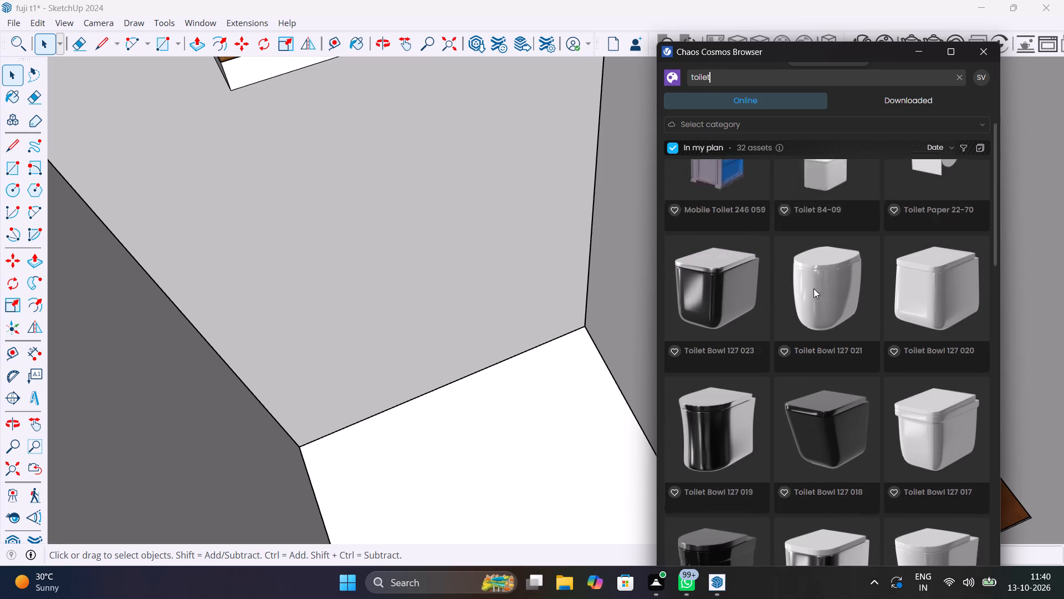
{"action": "scroll", "coordinate": [814, 288], "scroll_direction": "down", "scroll_amount": 6}
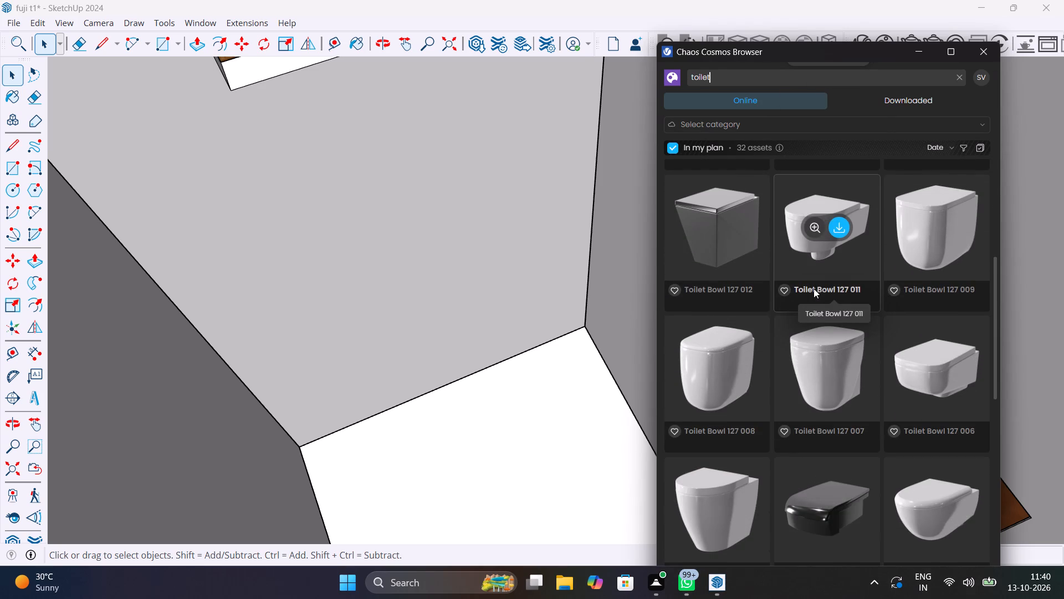
{"action": "scroll", "coordinate": [814, 288], "scroll_direction": "down", "scroll_amount": 5}
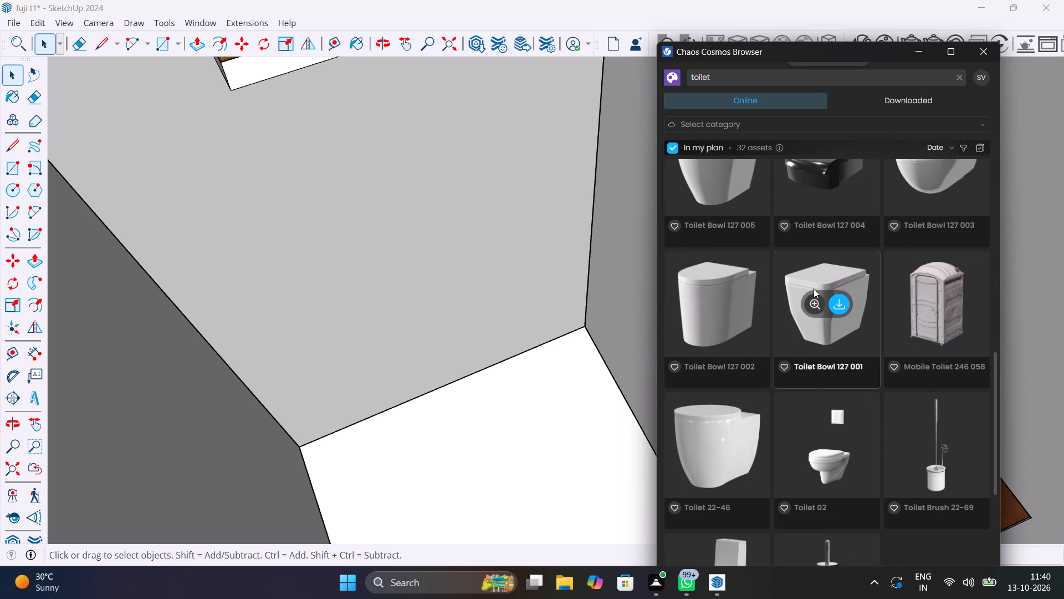
{"action": "scroll", "coordinate": [814, 288], "scroll_direction": "down", "scroll_amount": 3}
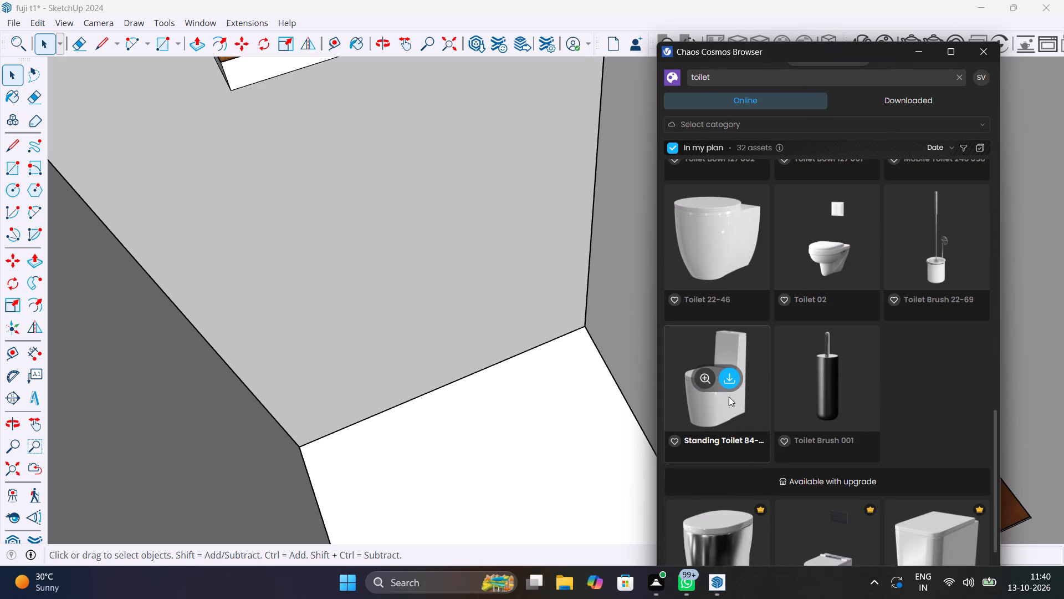
Download the Standing Toilet 84-06 asset and place one copy on the bathroom floor.
{"action": "left_click", "coordinate": [729, 380]}
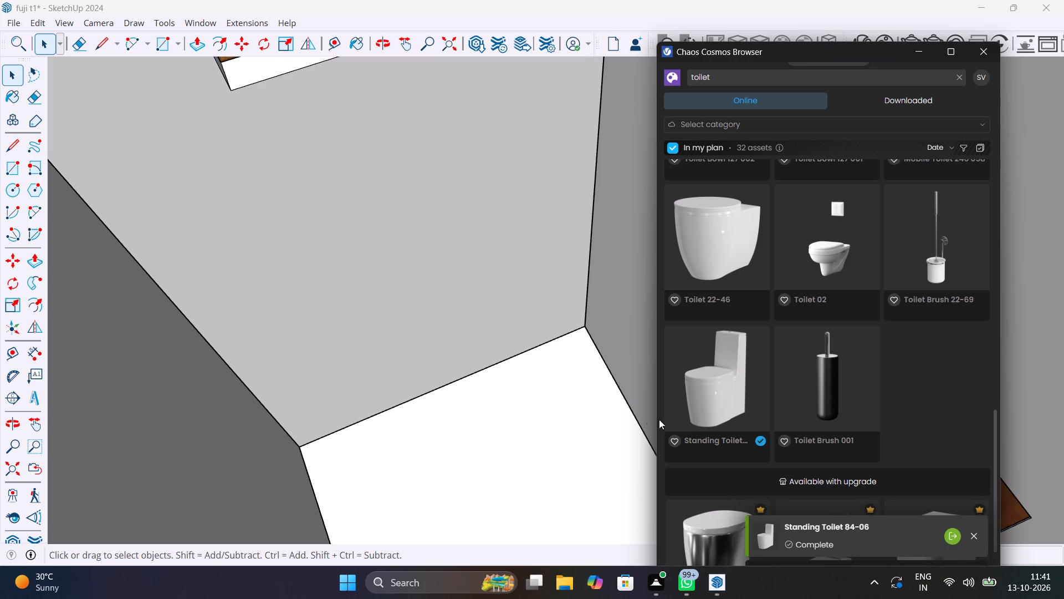
{"action": "left_click", "coordinate": [728, 384]}
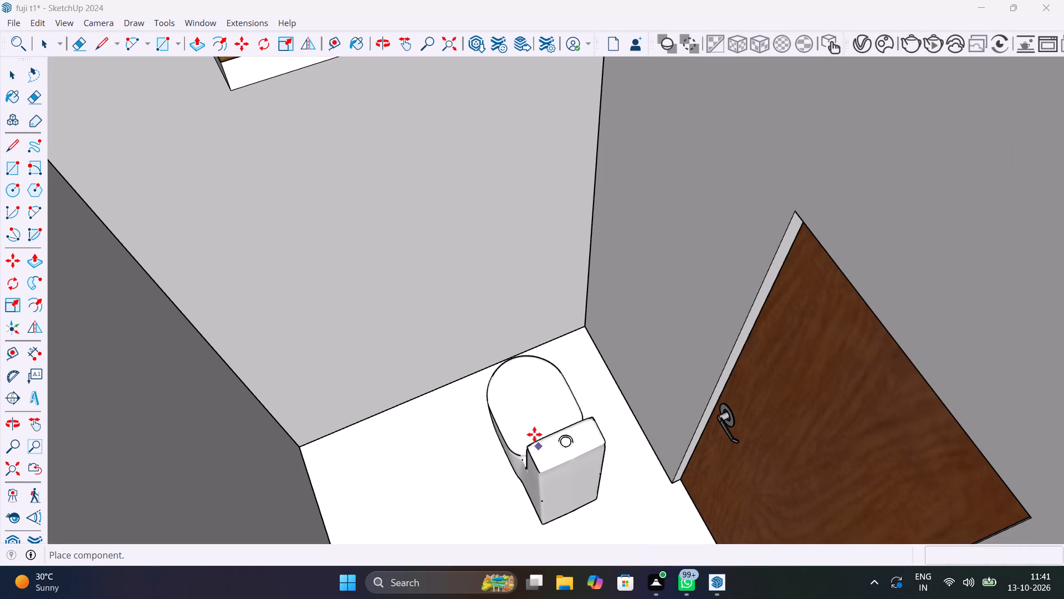
{"action": "left_click", "coordinate": [545, 429]}
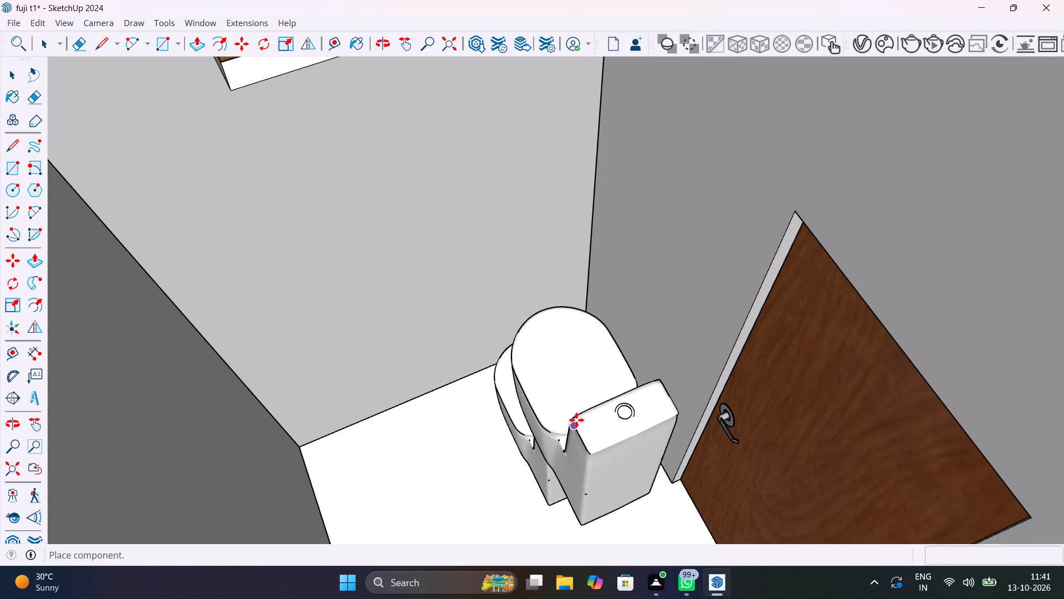
{"action": "key", "text": "space"}
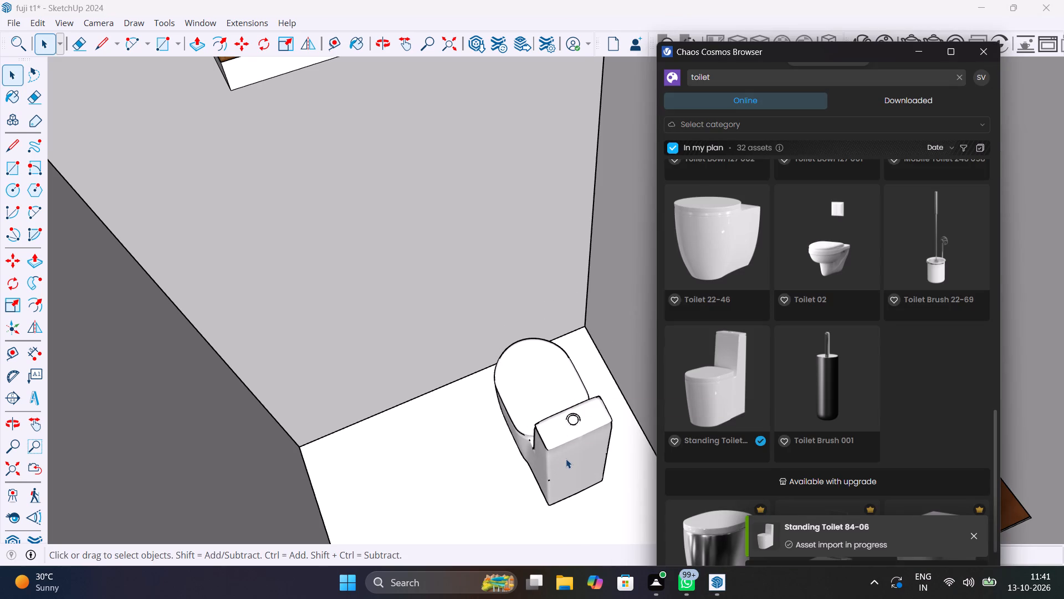
Rotate the toilet 90 degrees on the bathroom floor.
{"action": "scroll", "coordinate": [566, 458], "scroll_direction": "down", "scroll_amount": 1}
{"action": "middle_click_drag", "start_coordinate": [566, 457], "coordinate": [549, 303], "text": "shift"}
{"action": "scroll", "coordinate": [551, 328], "scroll_direction": "up", "scroll_amount": 6}
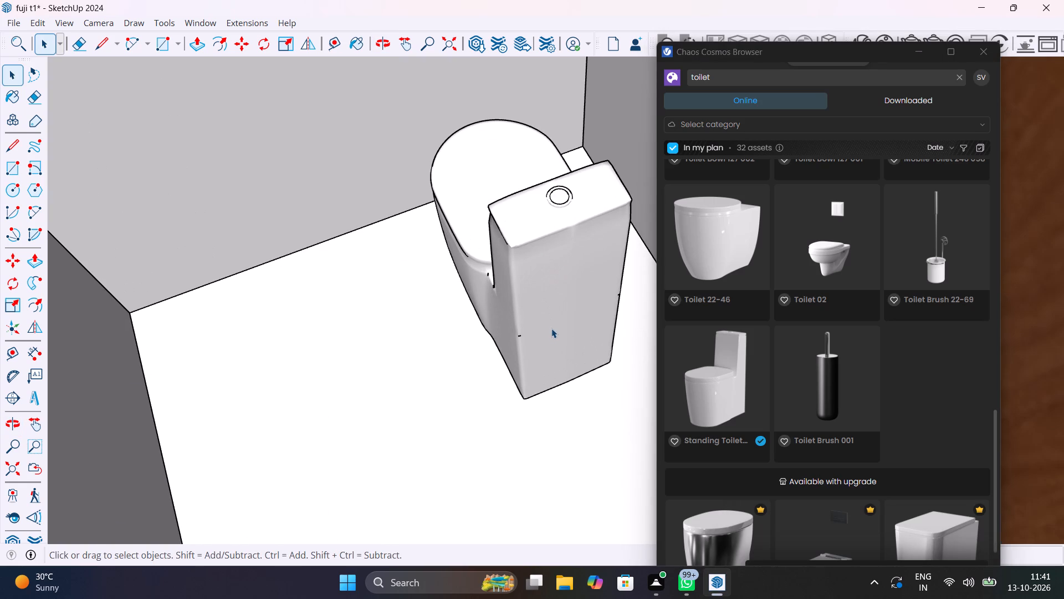
{"action": "left_click", "coordinate": [551, 328]}
{"action": "key", "text": "q"}
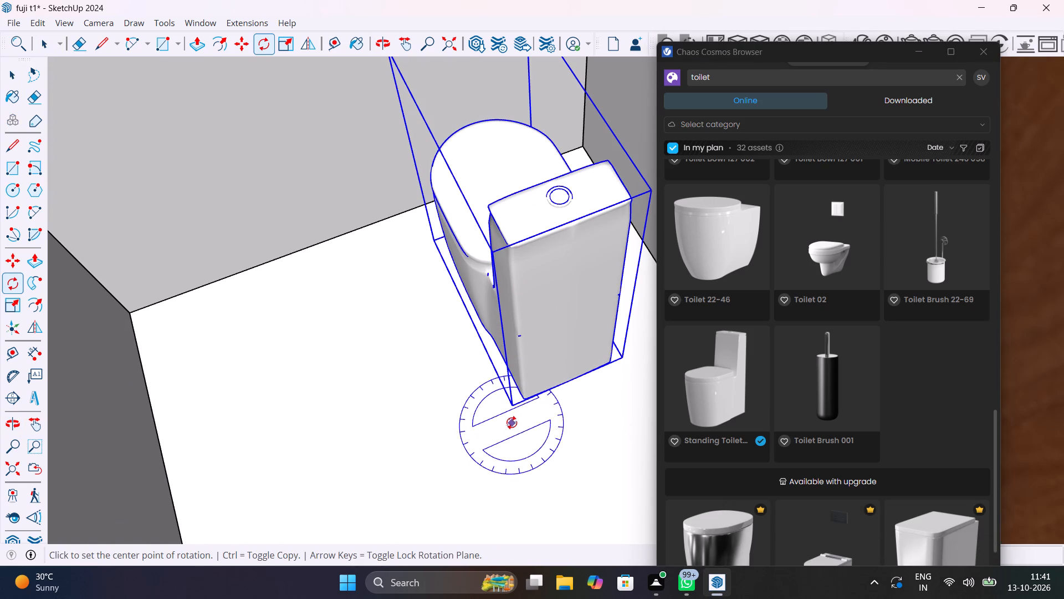
{"action": "left_click", "coordinate": [511, 422]}
{"action": "left_click", "coordinate": [560, 418]}
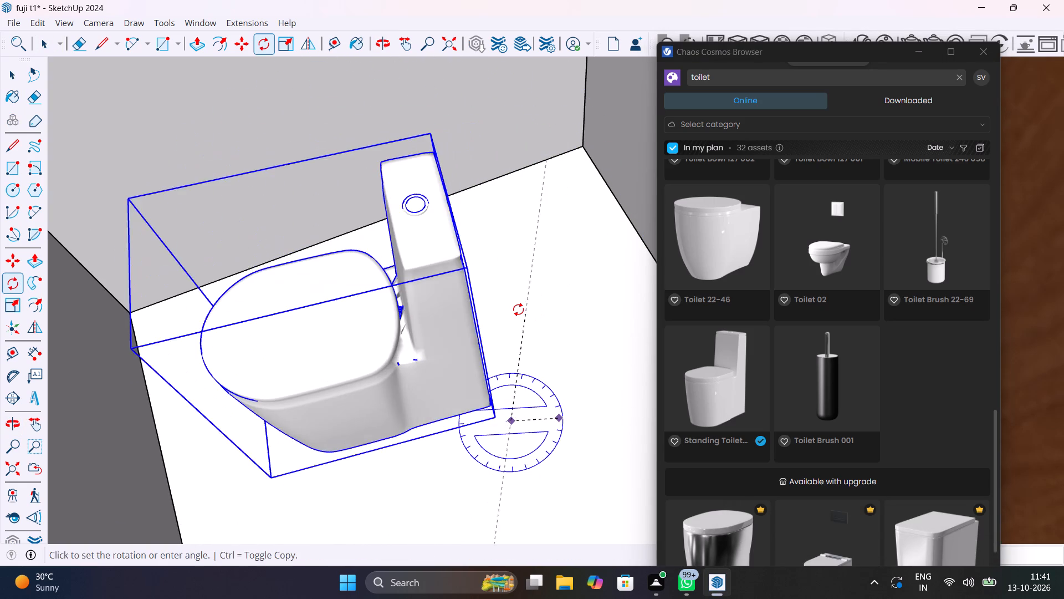
{"action": "type", "text": "90"}
{"action": "key", "text": "Return"}
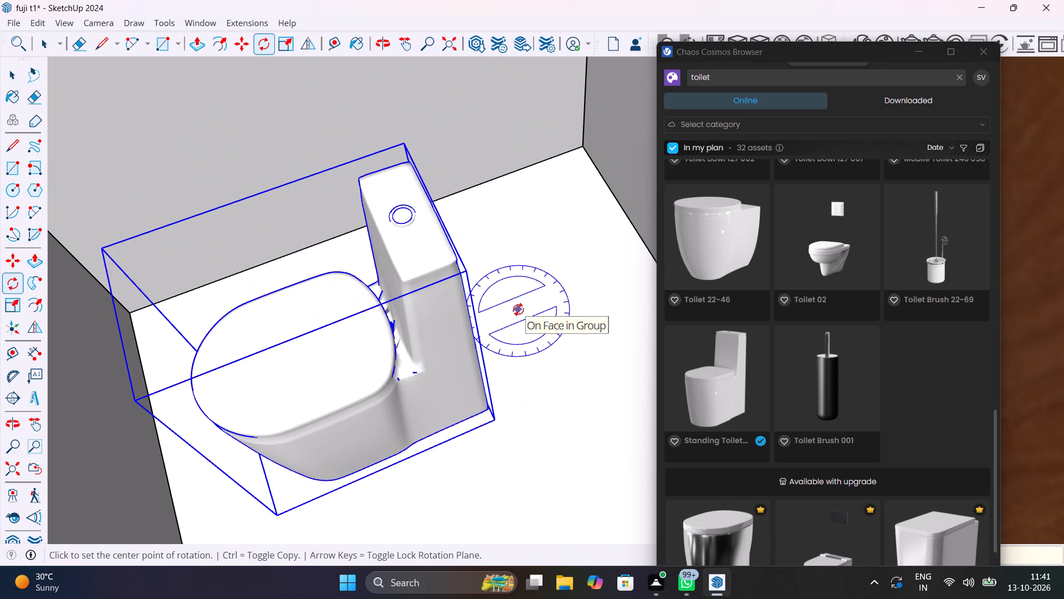
{"action": "key", "text": "space"}
Move the toilet so its cistern backs onto the bathroom's door wall, between the door and the window-wall corner.
{"action": "scroll", "coordinate": [512, 347], "scroll_direction": "down", "scroll_amount": 4}
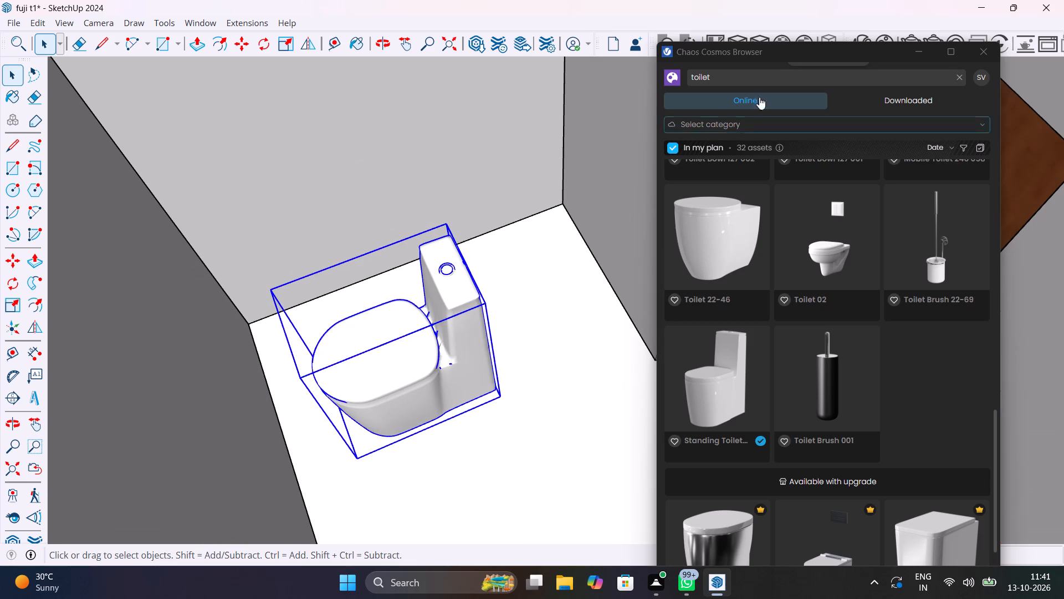
{"action": "left_click_drag", "start_coordinate": [802, 49], "coordinate": [884, 192]}
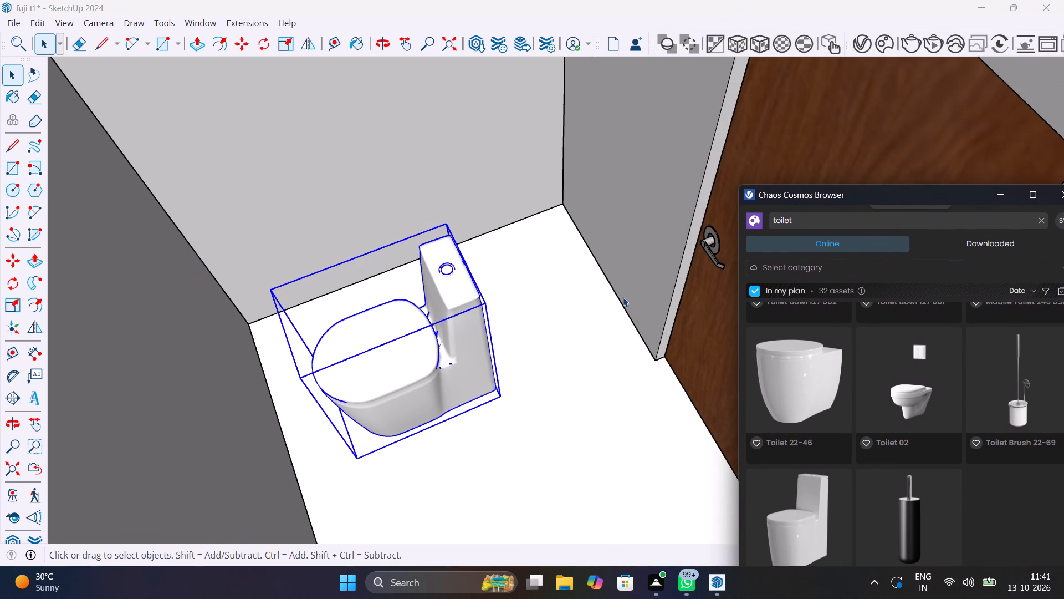
{"action": "left_click", "coordinate": [497, 390]}
{"action": "key", "text": "m"}
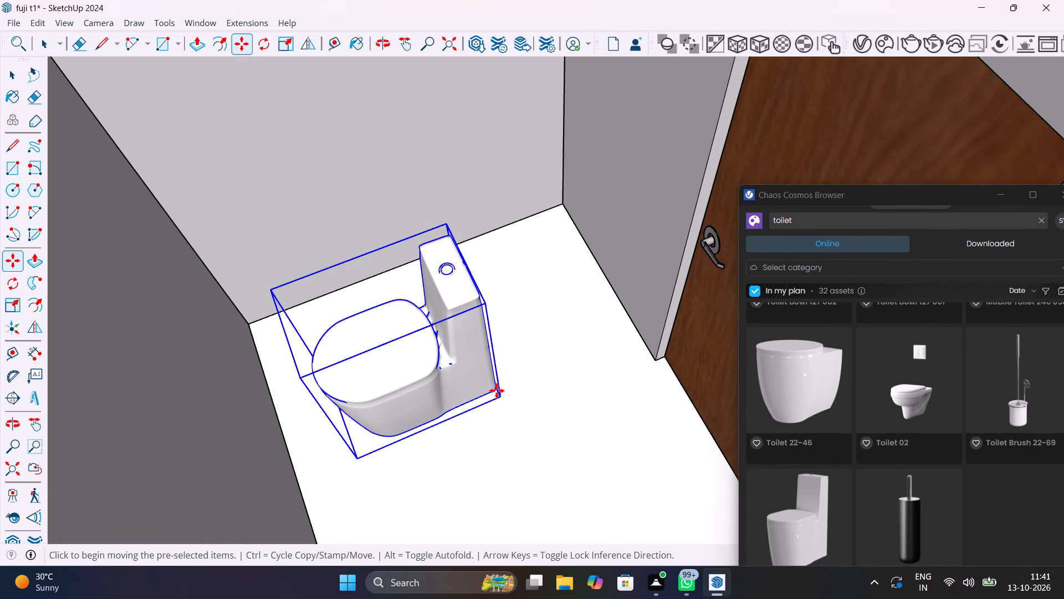
{"action": "left_click", "coordinate": [503, 395]}
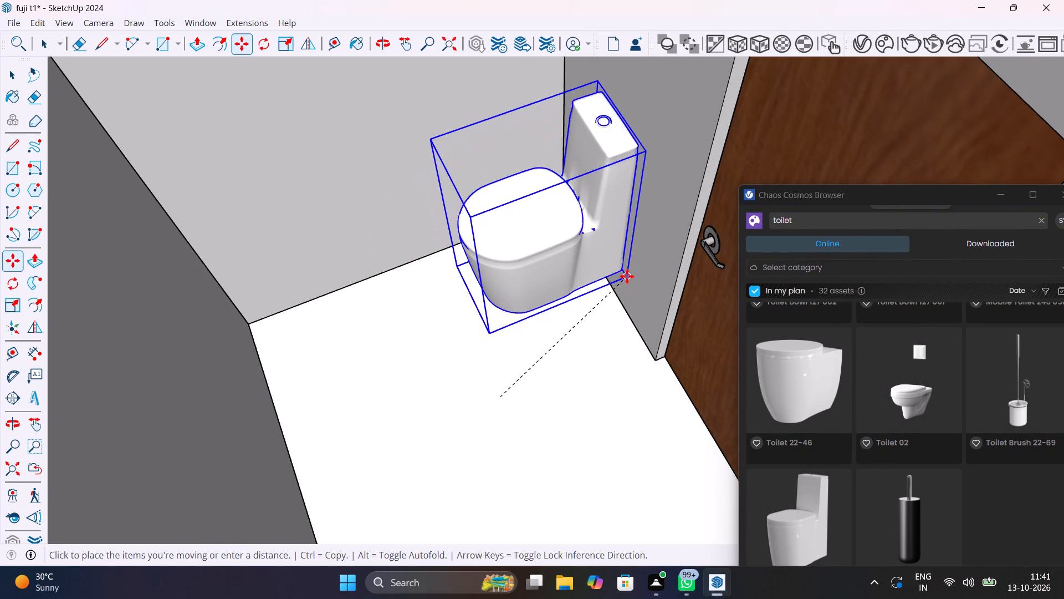
{"action": "scroll", "coordinate": [626, 272], "scroll_direction": "up", "scroll_amount": 4}
{"action": "middle_click_drag", "start_coordinate": [626, 271], "coordinate": [681, 233]}
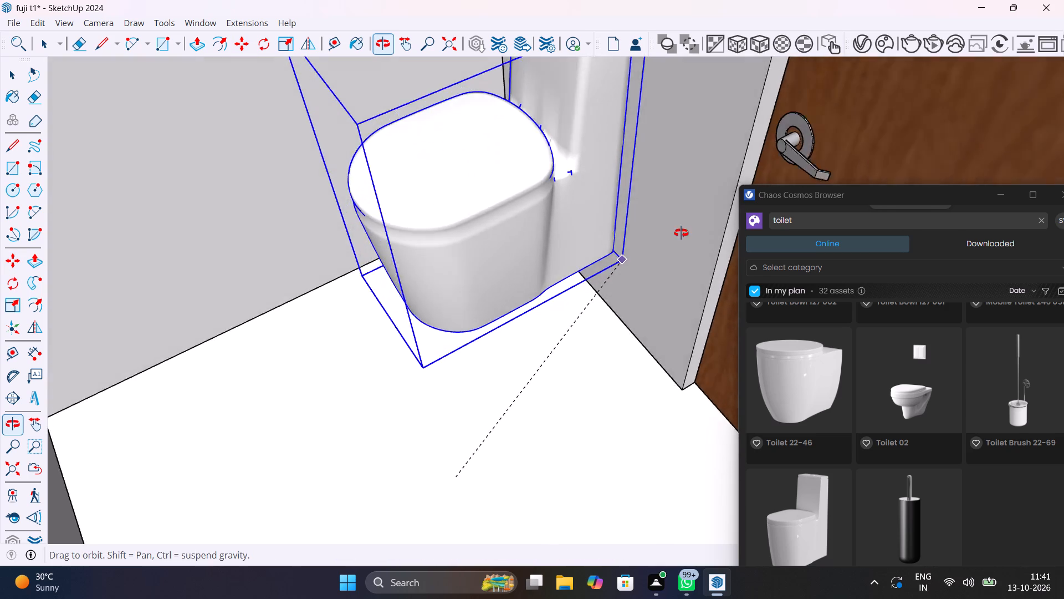
{"action": "middle_click_drag", "start_coordinate": [681, 233], "coordinate": [734, 173]}
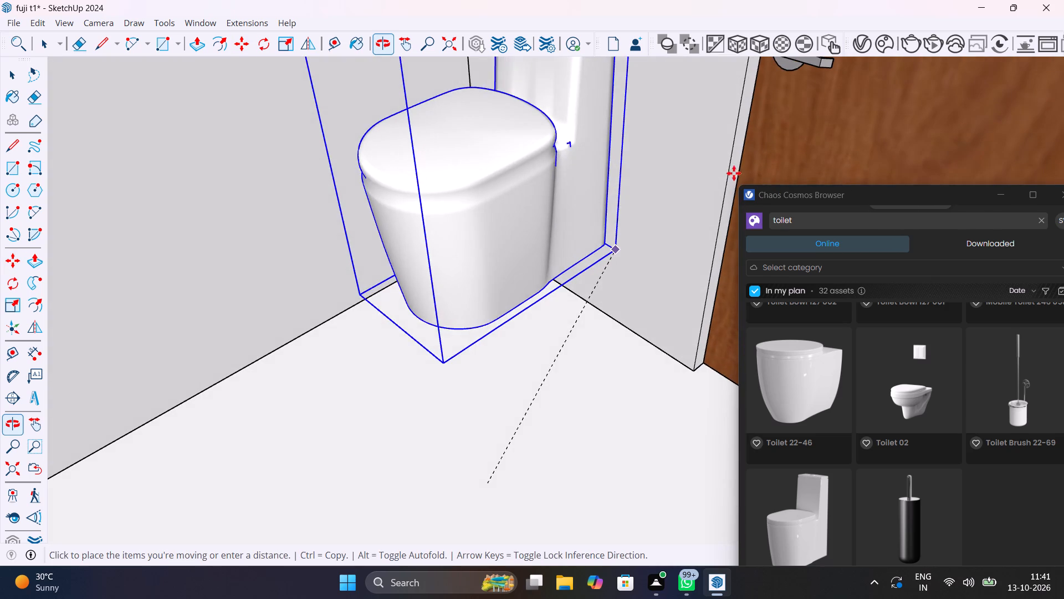
{"action": "left_click", "coordinate": [612, 245]}
Deselect the toilet and inspect its placement relative to the bathroom's walls, window and door from several angles.
{"action": "scroll", "coordinate": [625, 277], "scroll_direction": "down", "scroll_amount": 5}
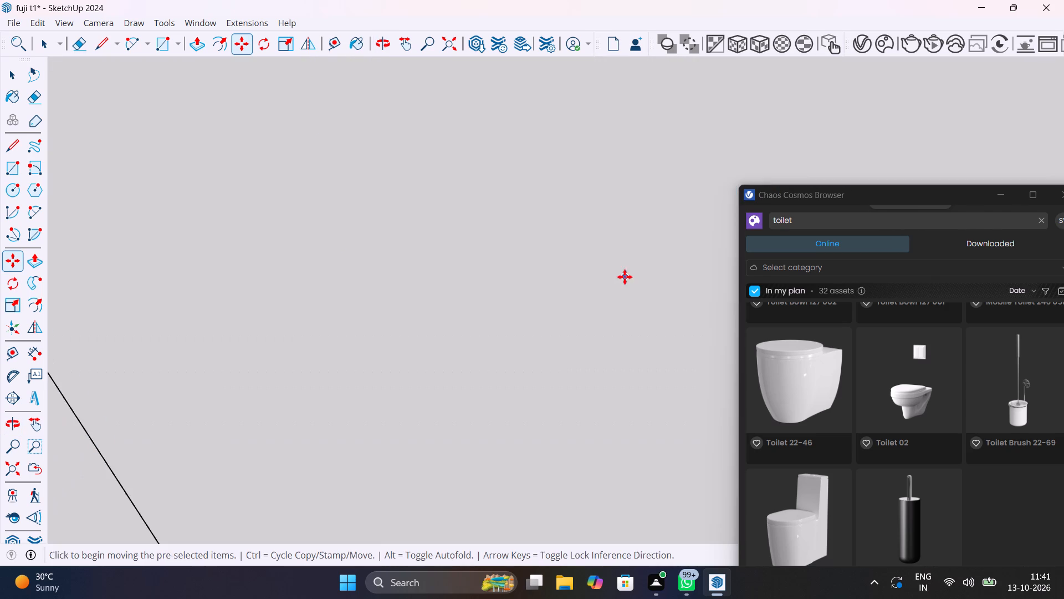
{"action": "scroll", "coordinate": [625, 277], "scroll_direction": "down", "scroll_amount": 1}
{"action": "middle_click_drag", "start_coordinate": [626, 278], "coordinate": [468, 291]}
{"action": "scroll", "coordinate": [570, 283], "scroll_direction": "down", "scroll_amount": 6}
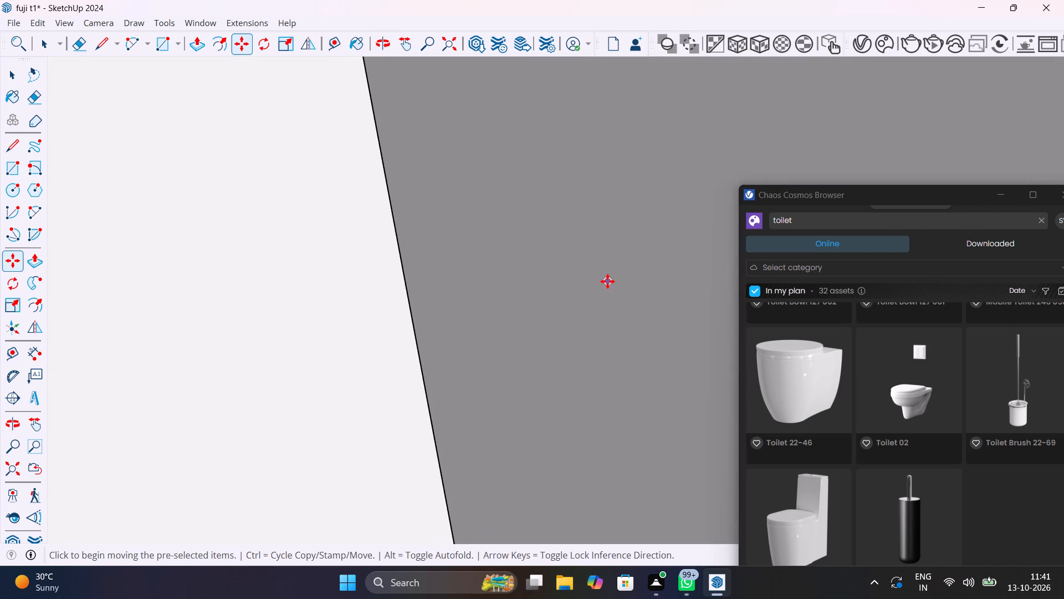
{"action": "scroll", "coordinate": [608, 281], "scroll_direction": "down", "scroll_amount": 20}
{"action": "scroll", "coordinate": [608, 281], "scroll_direction": "down", "scroll_amount": 9}
{"action": "middle_click_drag", "start_coordinate": [608, 281], "coordinate": [450, 302], "text": "shift"}
{"action": "scroll", "coordinate": [505, 292], "scroll_direction": "down", "scroll_amount": 5}
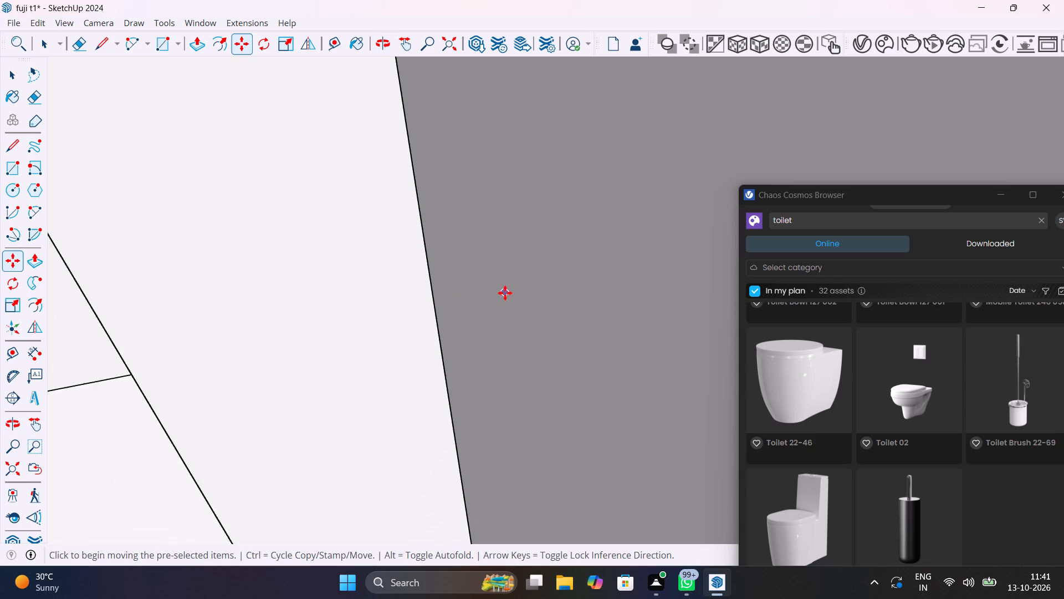
{"action": "scroll", "coordinate": [505, 293], "scroll_direction": "down", "scroll_amount": 20}
{"action": "scroll", "coordinate": [505, 293], "scroll_direction": "down", "scroll_amount": 6}
{"action": "middle_click_drag", "start_coordinate": [625, 201], "coordinate": [595, 357], "text": "shift"}
{"action": "scroll", "coordinate": [625, 200], "scroll_direction": "down", "scroll_amount": 1, "text": "shift"}
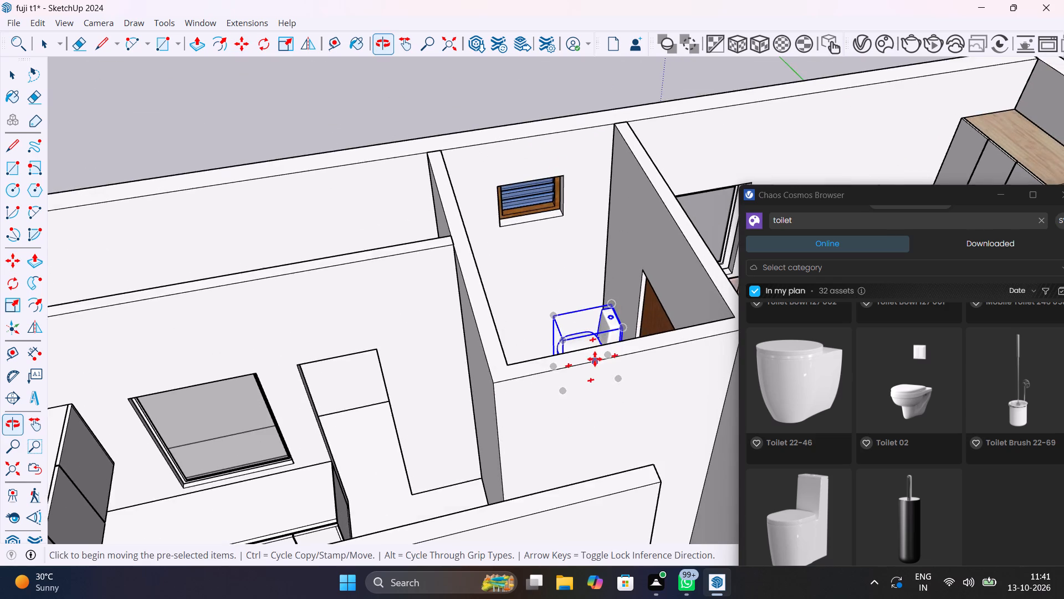
{"action": "scroll", "coordinate": [597, 343], "scroll_direction": "up", "scroll_amount": 11}
{"action": "key", "text": "space"}
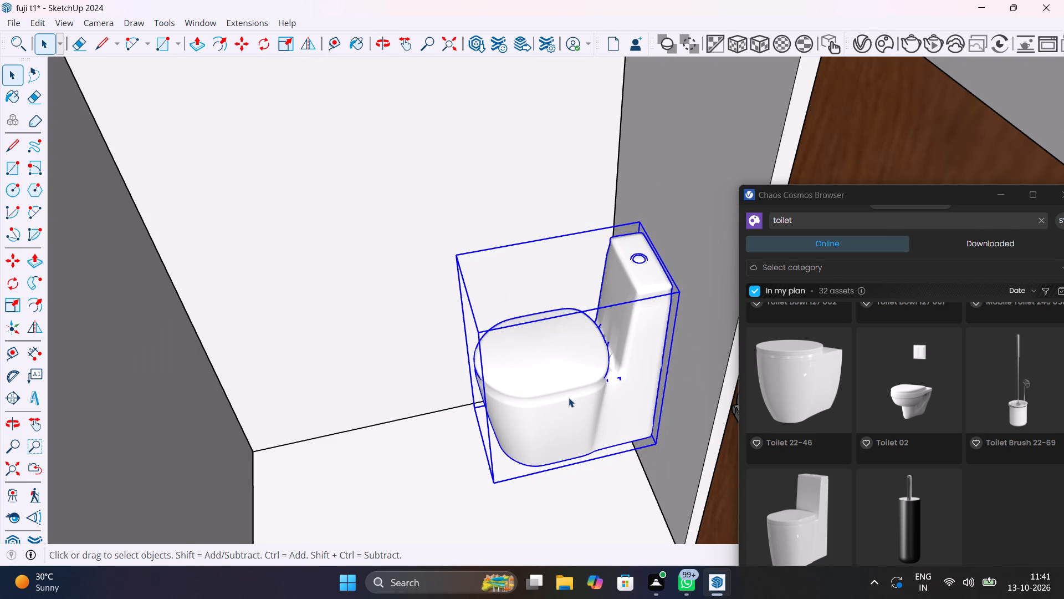
{"action": "middle_click_drag", "start_coordinate": [569, 397], "coordinate": [678, 436]}
{"action": "key", "text": "space"}
{"action": "left_click", "coordinate": [643, 491]}
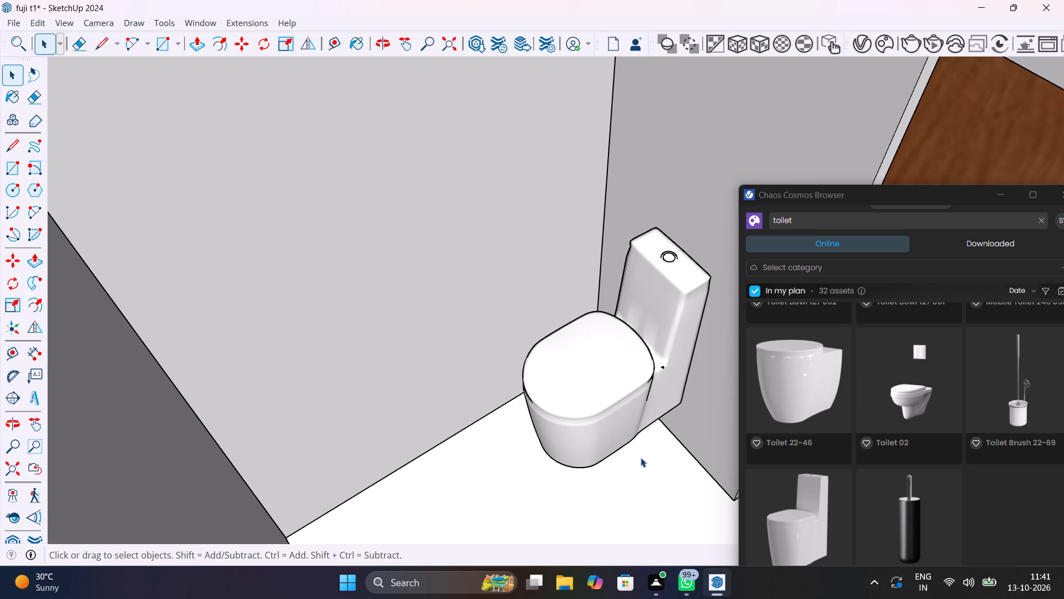
{"action": "middle_click_drag", "start_coordinate": [609, 440], "coordinate": [671, 516]}
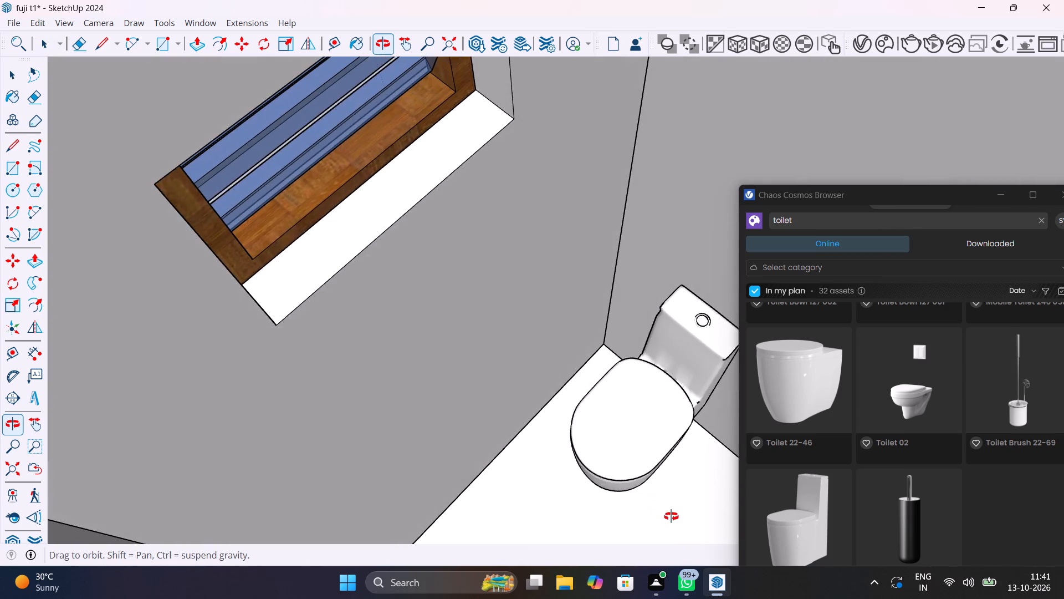
{"action": "middle_click_drag", "start_coordinate": [671, 516], "coordinate": [500, 394]}
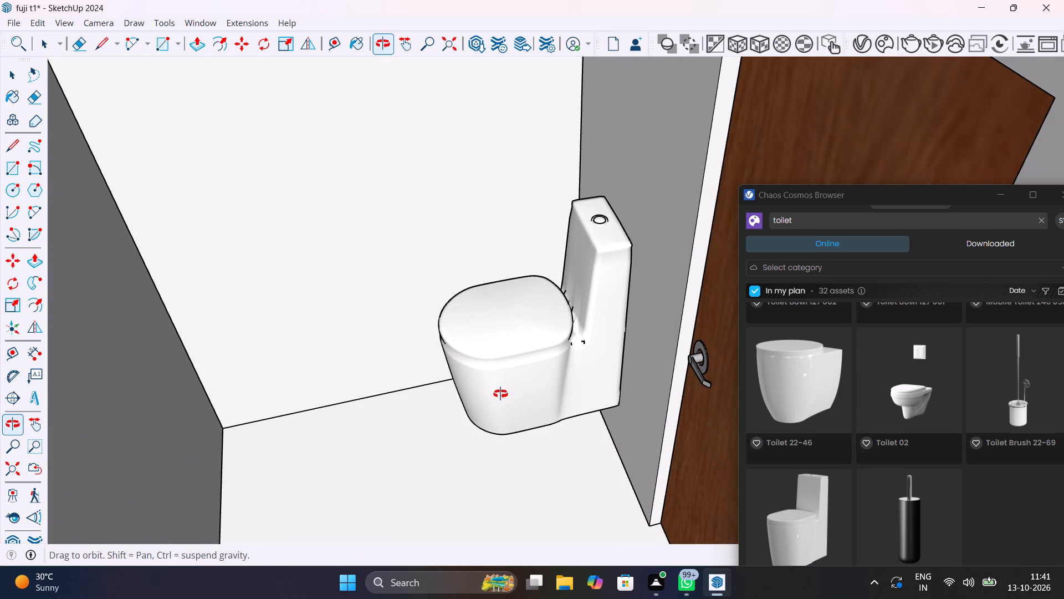
{"action": "middle_click_drag", "start_coordinate": [500, 394], "coordinate": [368, 441]}
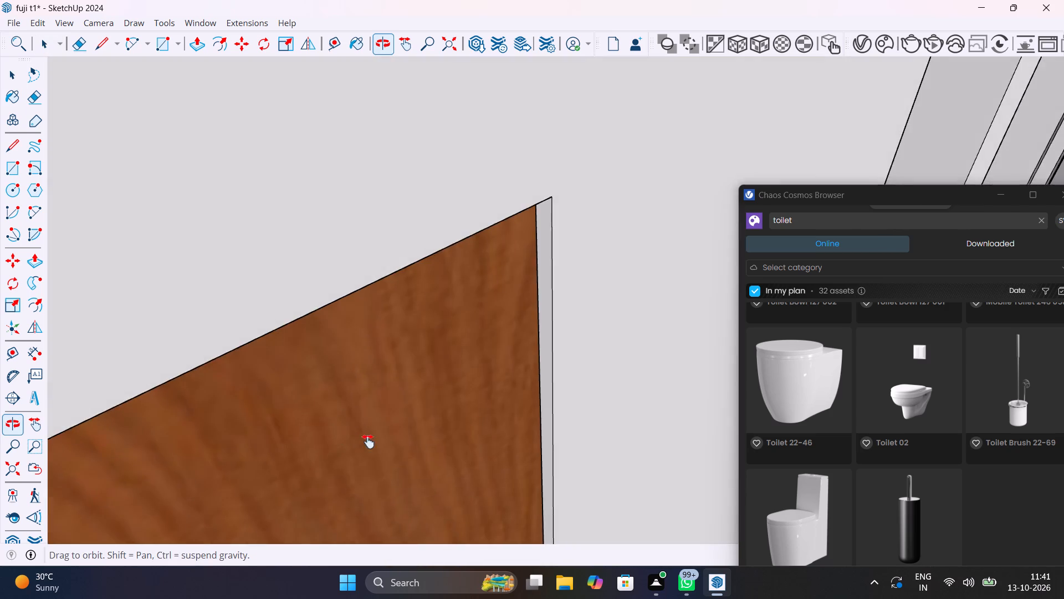
{"action": "middle_click_drag", "start_coordinate": [368, 441], "coordinate": [388, 598]}
{"action": "scroll", "coordinate": [383, 369], "scroll_direction": "down", "scroll_amount": 7}
Bring the Chaos Cosmos asset browser window fully into view.
{"action": "left_click_drag", "start_coordinate": [892, 192], "coordinate": [861, 186]}
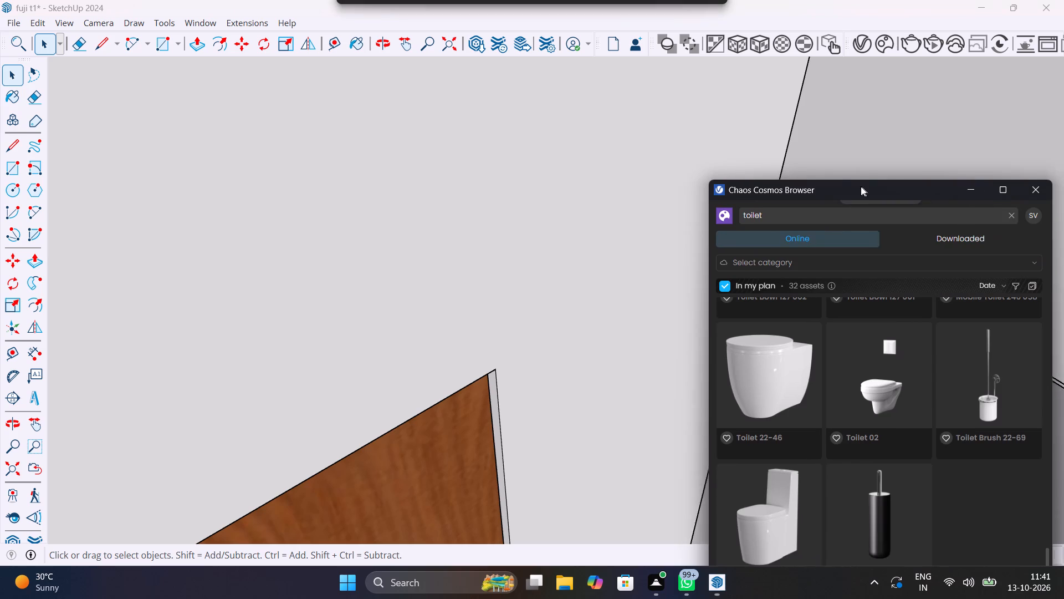
{"action": "left_click_drag", "start_coordinate": [861, 186], "coordinate": [709, 136]}
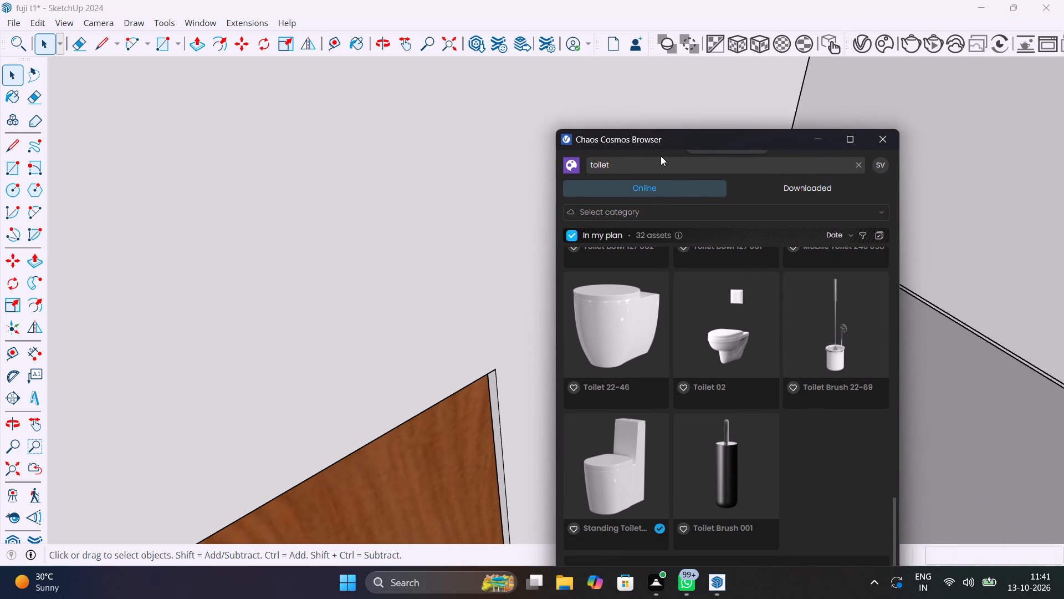
Replace the toilet search in the Chaos Cosmos library with a search for "shower".
{"action": "left_click", "coordinate": [659, 167]}
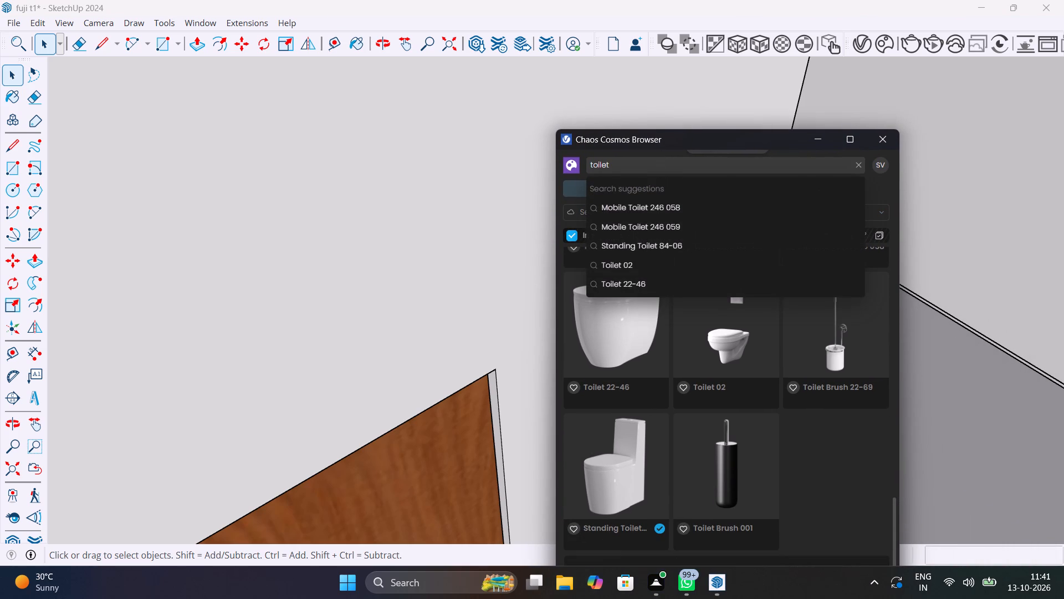
{"action": "key", "text": "BackSpace"}
{"action": "key", "text": "BackSpace"}
{"action": "key", "text": "BackSpace"}
{"action": "key", "text": "BackSpace"}
{"action": "key", "text": "BackSpace"}
{"action": "key", "text": "BackSpace"}
{"action": "type", "text": "shower"}
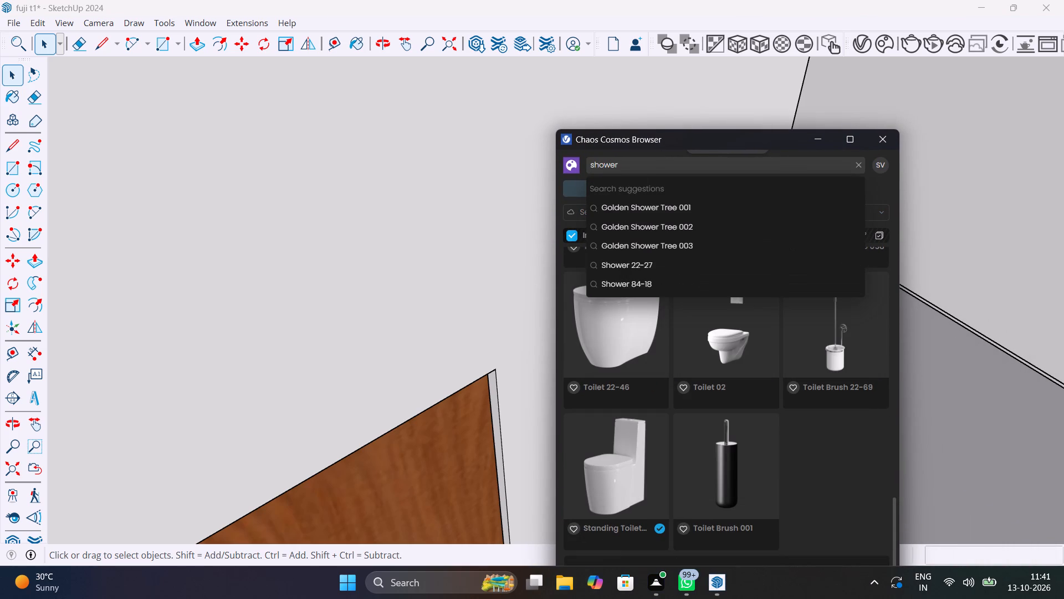
{"action": "key", "text": "Return"}
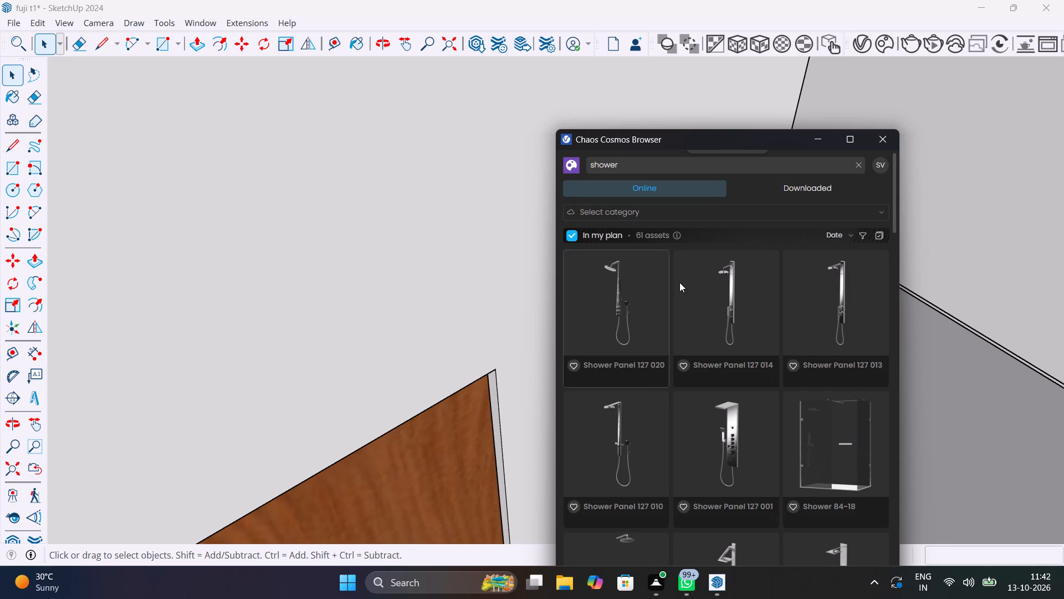
Browse the shower search results to choose a shower fixture for the bathroom.
{"action": "scroll", "coordinate": [740, 347], "scroll_direction": "down", "scroll_amount": 3}
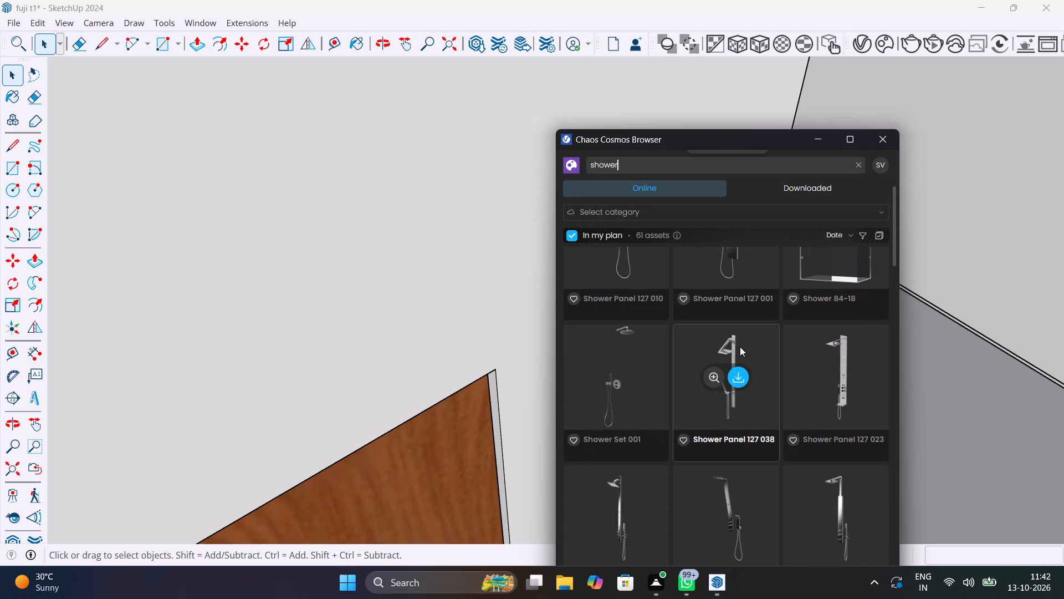
{"action": "scroll", "coordinate": [740, 347], "scroll_direction": "down", "scroll_amount": 4}
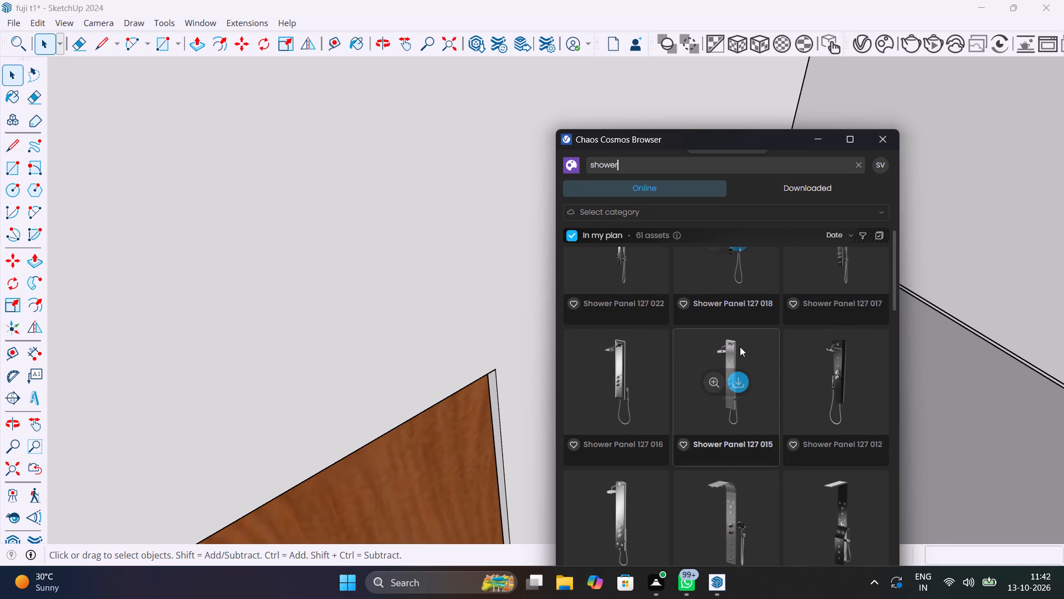
{"action": "scroll", "coordinate": [740, 347], "scroll_direction": "down", "scroll_amount": 6}
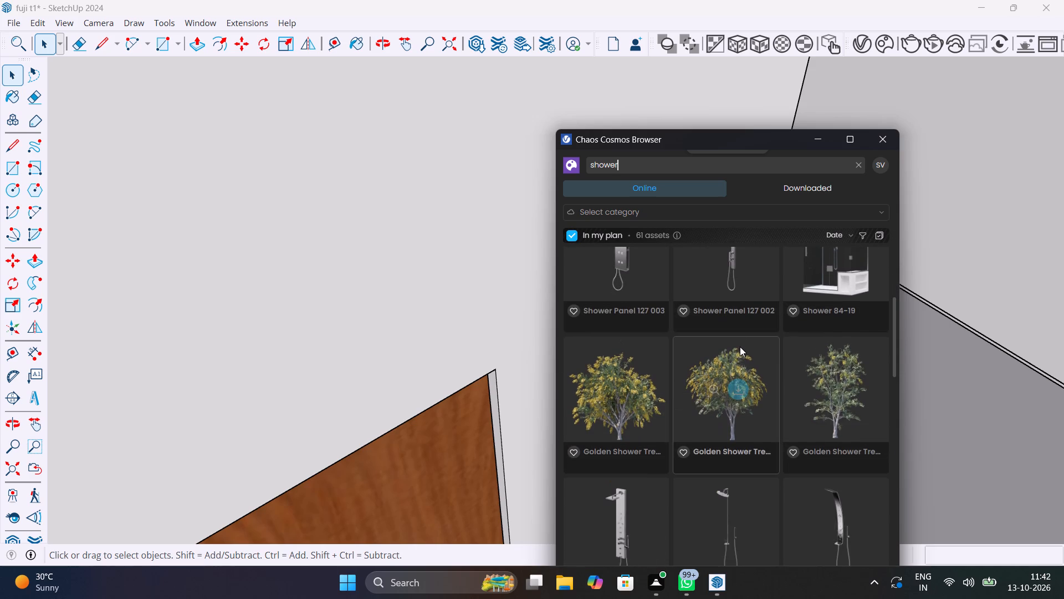
{"action": "scroll", "coordinate": [740, 347], "scroll_direction": "down", "scroll_amount": 3}
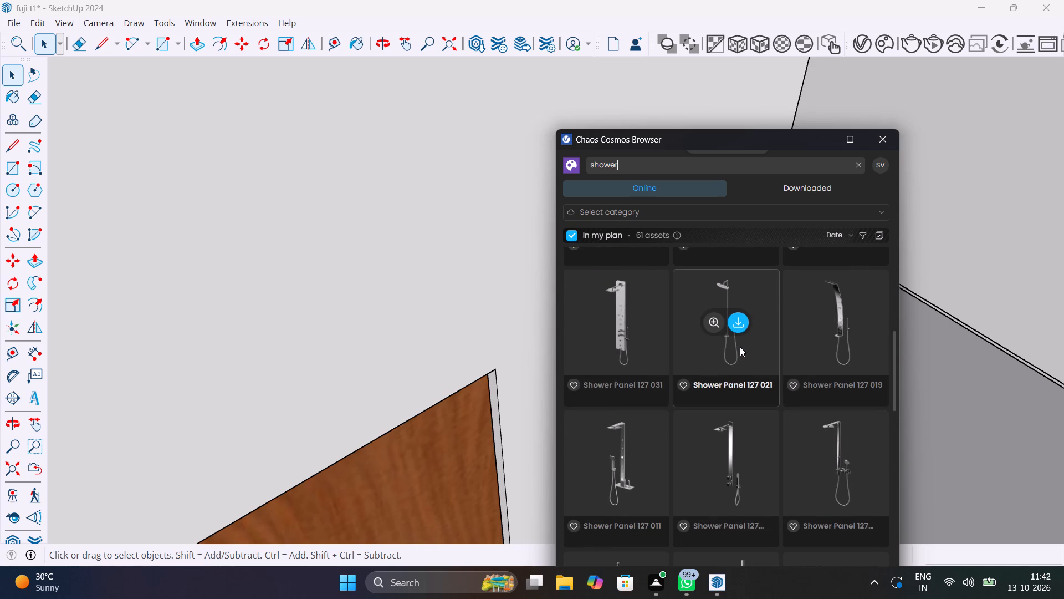
{"action": "scroll", "coordinate": [740, 347], "scroll_direction": "up", "scroll_amount": 2}
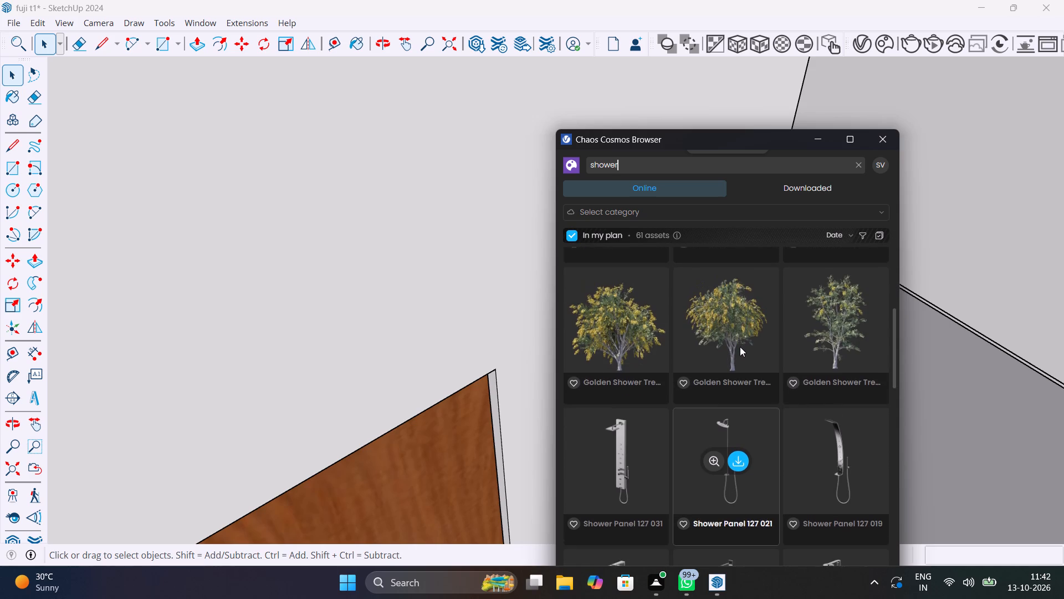
{"action": "scroll", "coordinate": [740, 347], "scroll_direction": "down", "scroll_amount": 8}
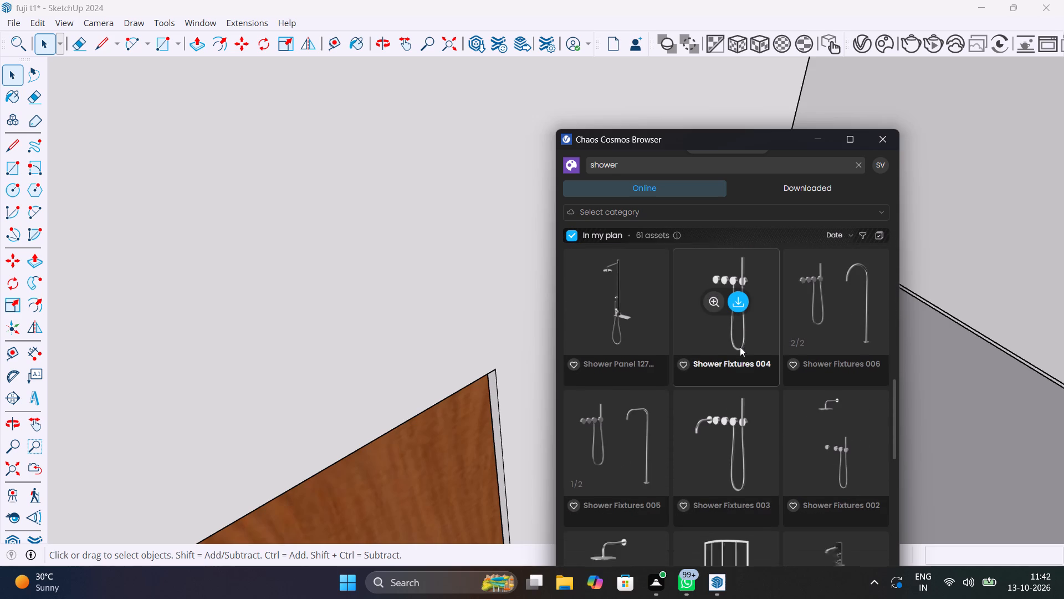
{"action": "scroll", "coordinate": [740, 347], "scroll_direction": "down", "scroll_amount": 5}
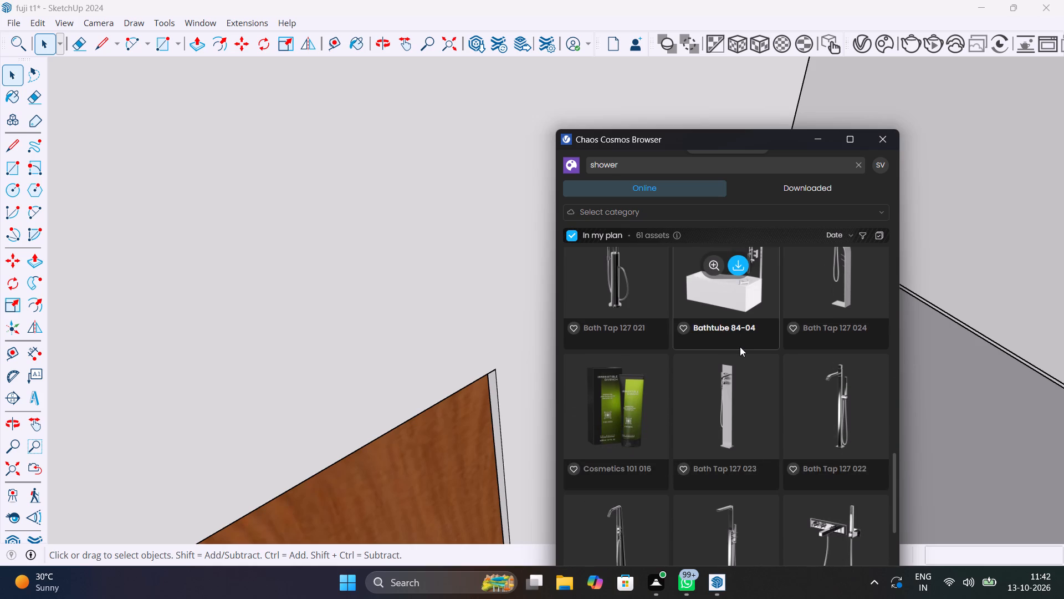
{"action": "scroll", "coordinate": [740, 347], "scroll_direction": "down", "scroll_amount": 7}
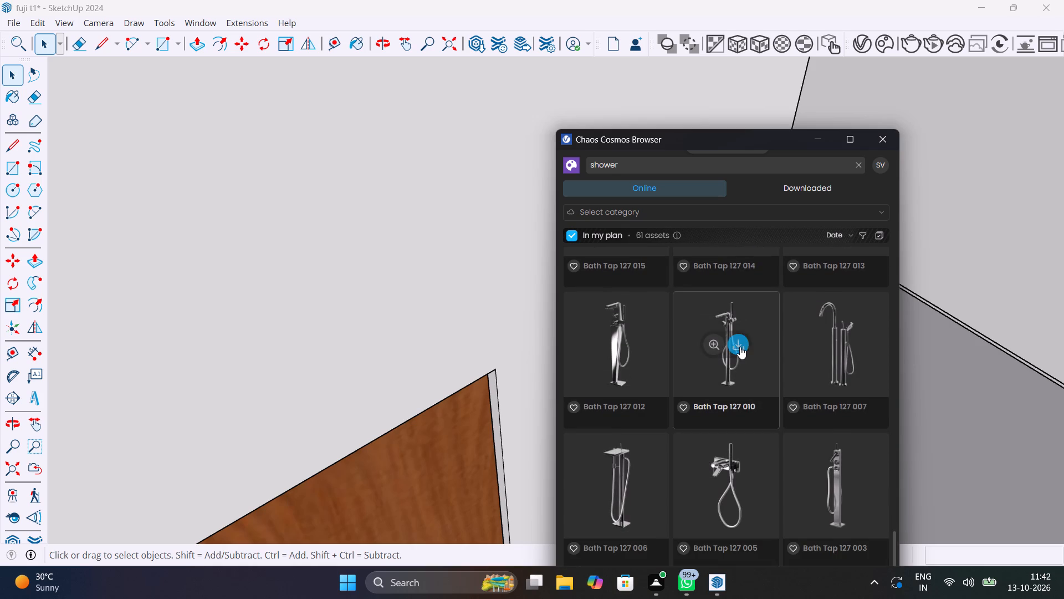
{"action": "scroll", "coordinate": [740, 347], "scroll_direction": "down", "scroll_amount": 3}
{"action": "scroll", "coordinate": [740, 347], "scroll_direction": "up", "scroll_amount": 5}
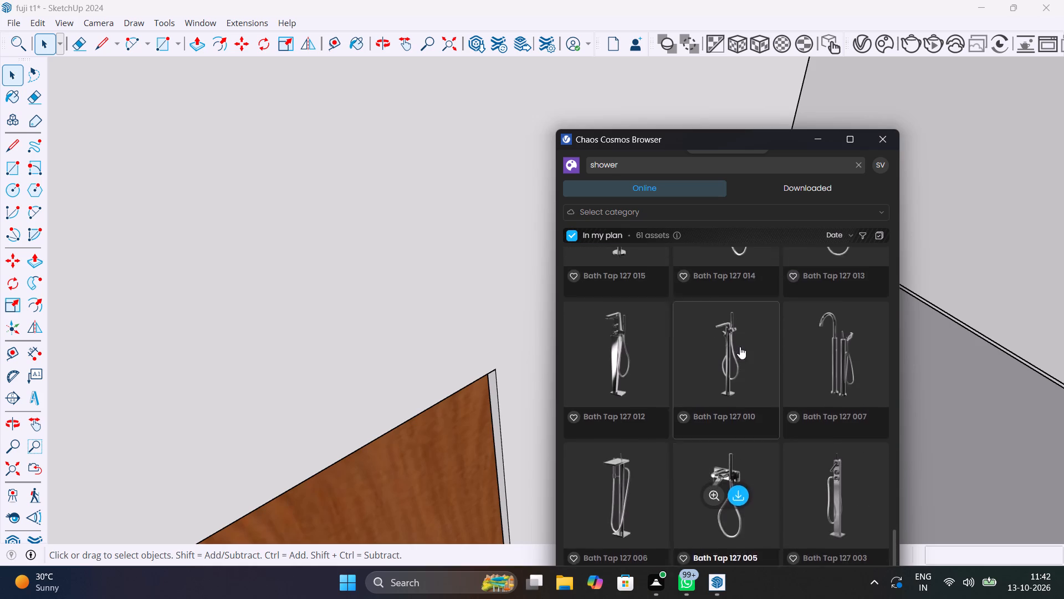
{"action": "scroll", "coordinate": [740, 347], "scroll_direction": "up", "scroll_amount": 7}
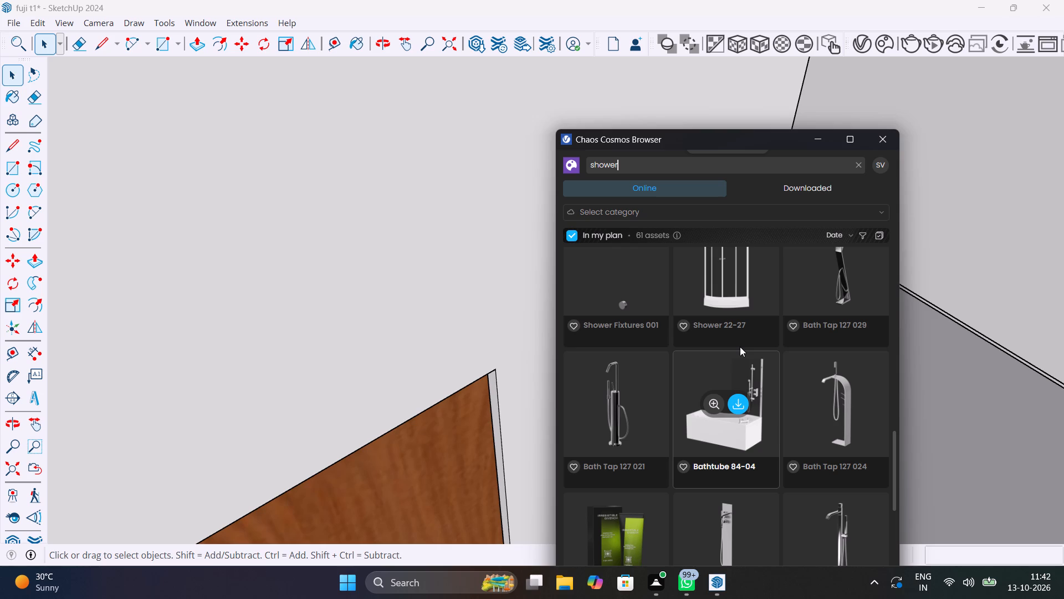
{"action": "scroll", "coordinate": [740, 347], "scroll_direction": "up", "scroll_amount": 4}
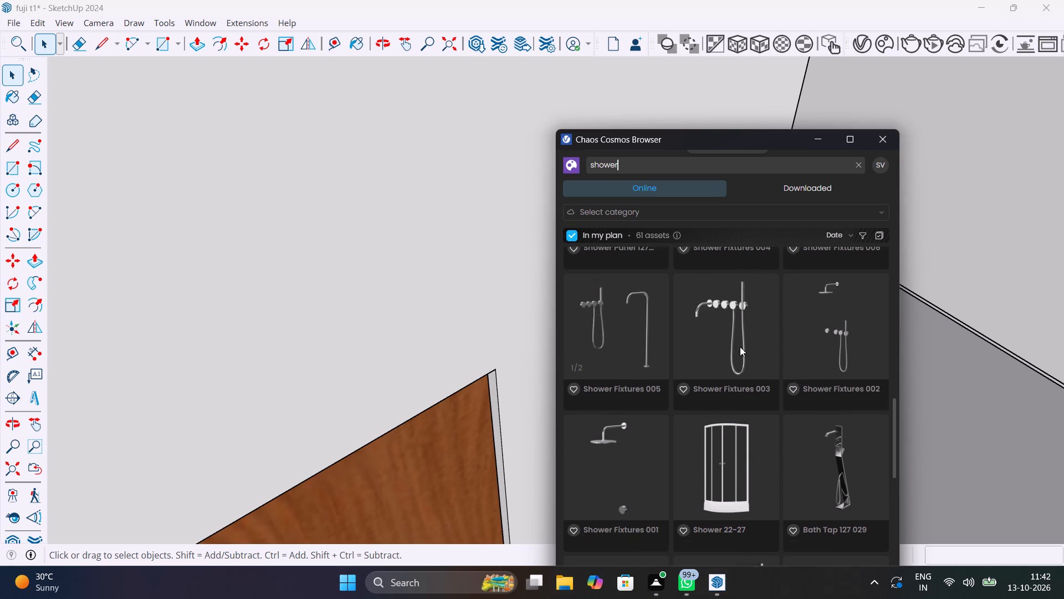
{"action": "scroll", "coordinate": [740, 347], "scroll_direction": "up", "scroll_amount": 4}
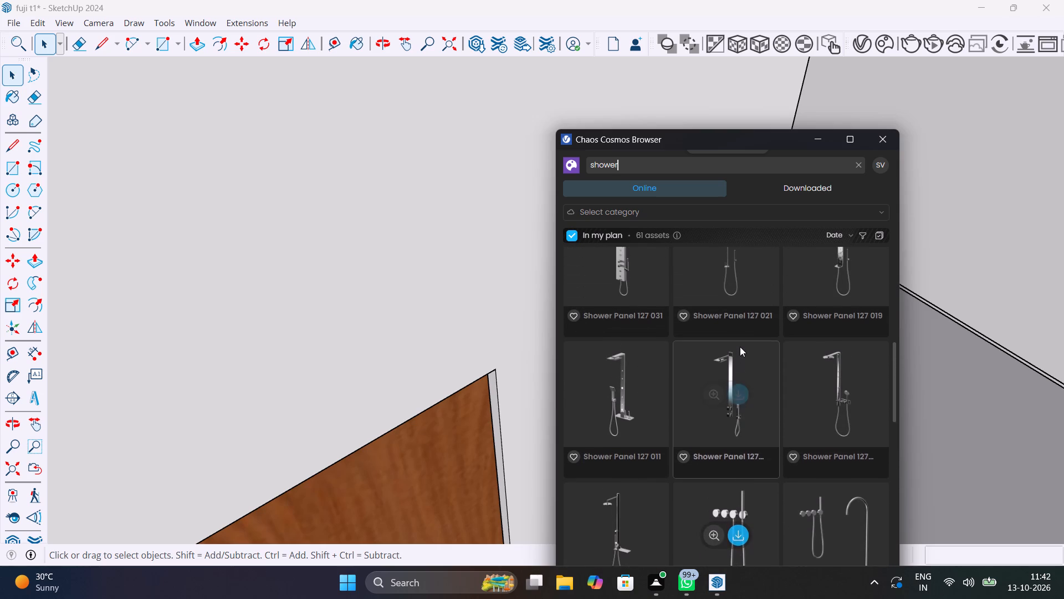
{"action": "scroll", "coordinate": [740, 347], "scroll_direction": "up", "scroll_amount": 3}
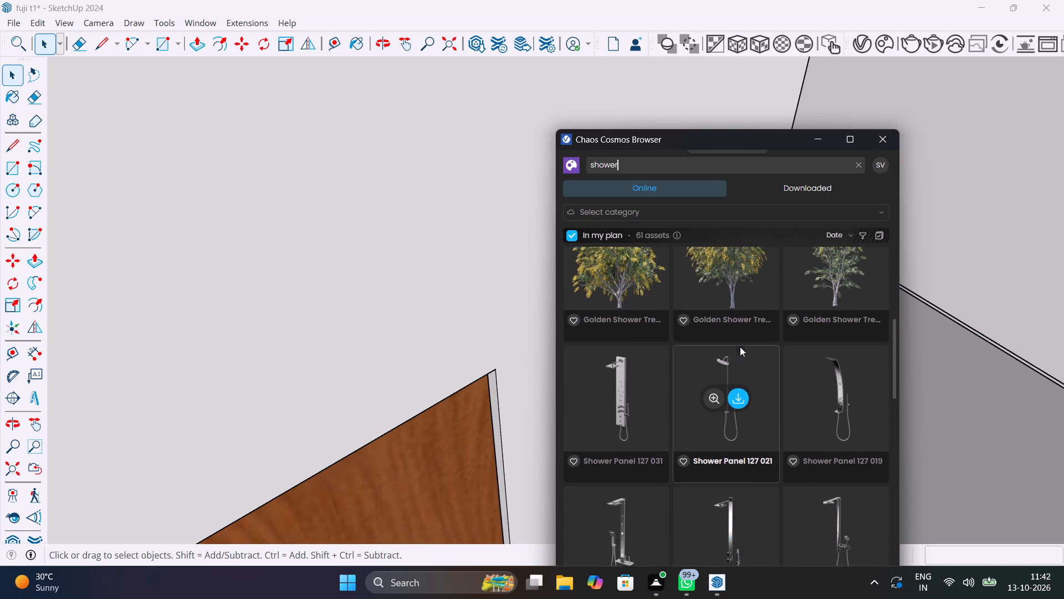
{"action": "scroll", "coordinate": [740, 347], "scroll_direction": "up", "scroll_amount": 4}
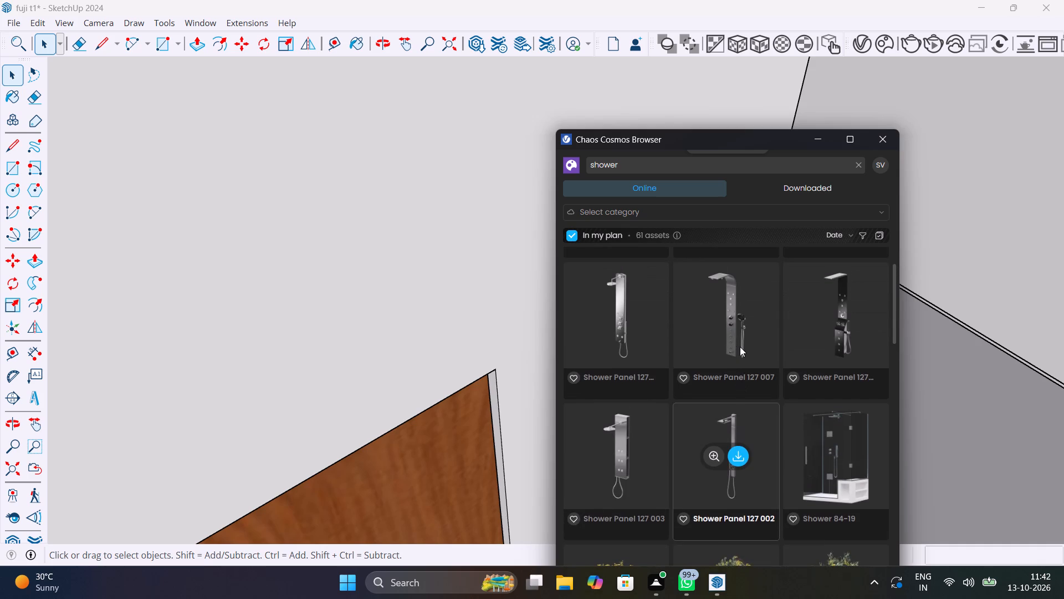
{"action": "scroll", "coordinate": [740, 347], "scroll_direction": "up", "scroll_amount": 5}
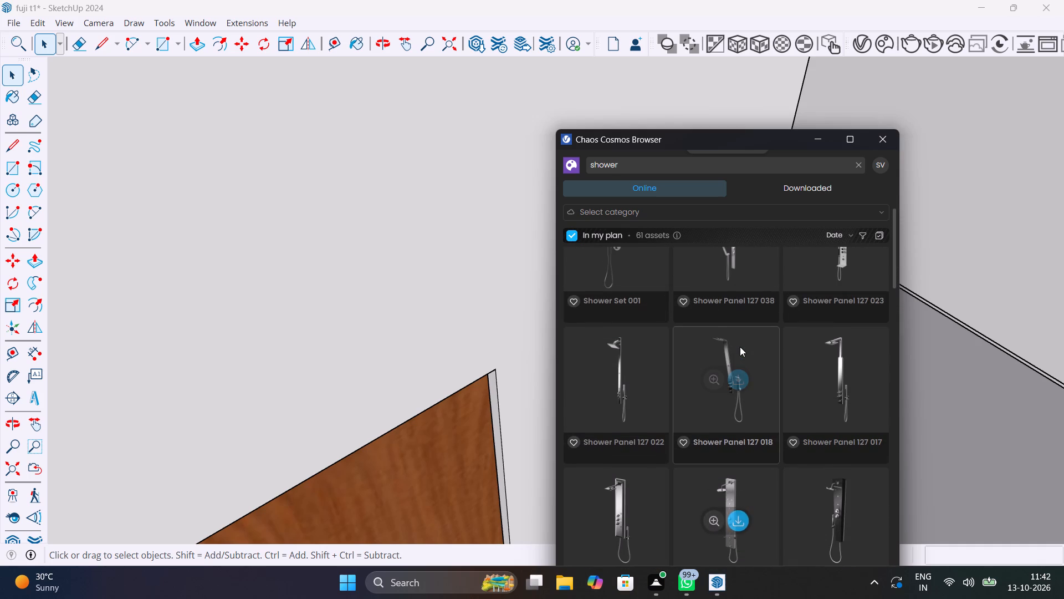
{"action": "scroll", "coordinate": [740, 347], "scroll_direction": "up", "scroll_amount": 1}
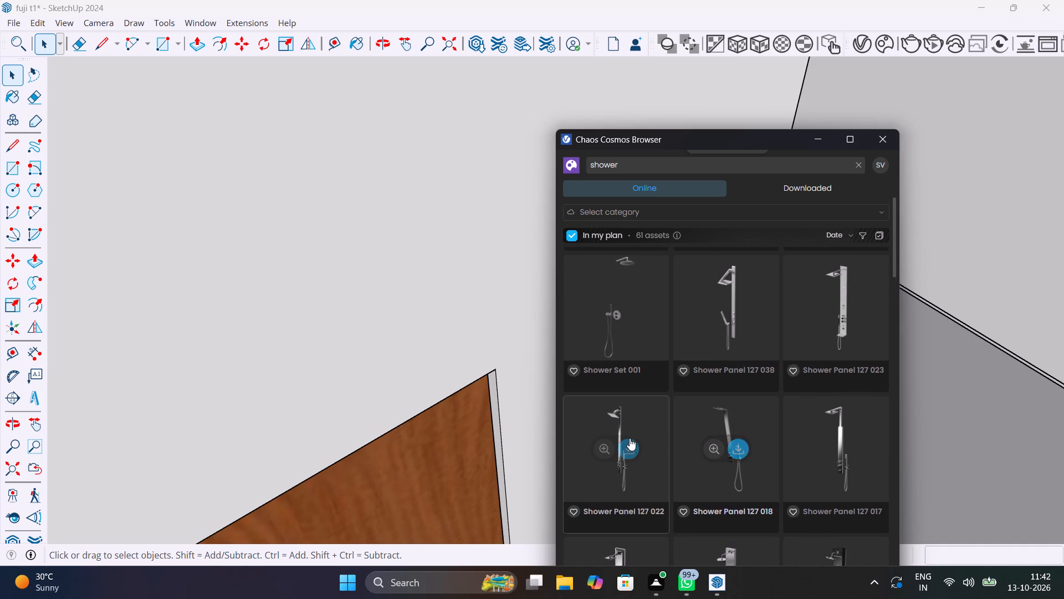
Download the Shower Panel 127 022 asset.
{"action": "left_click", "coordinate": [626, 446]}
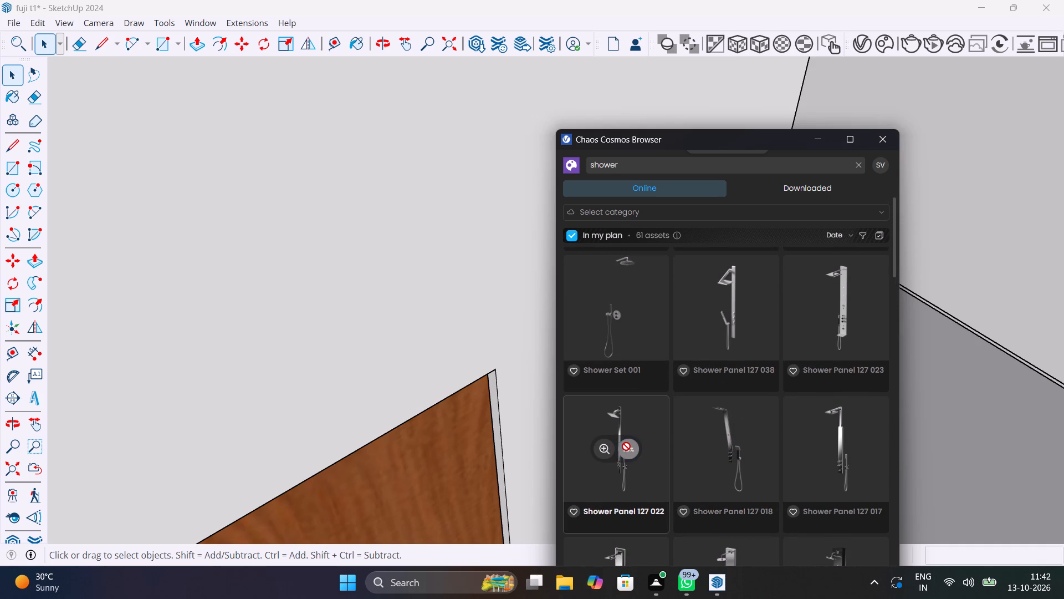
Place one Shower Panel 127 022 on the bathroom wall opposite the window, near the corner away from the door wall, and close the asset browser.
{"action": "left_click", "coordinate": [626, 446]}
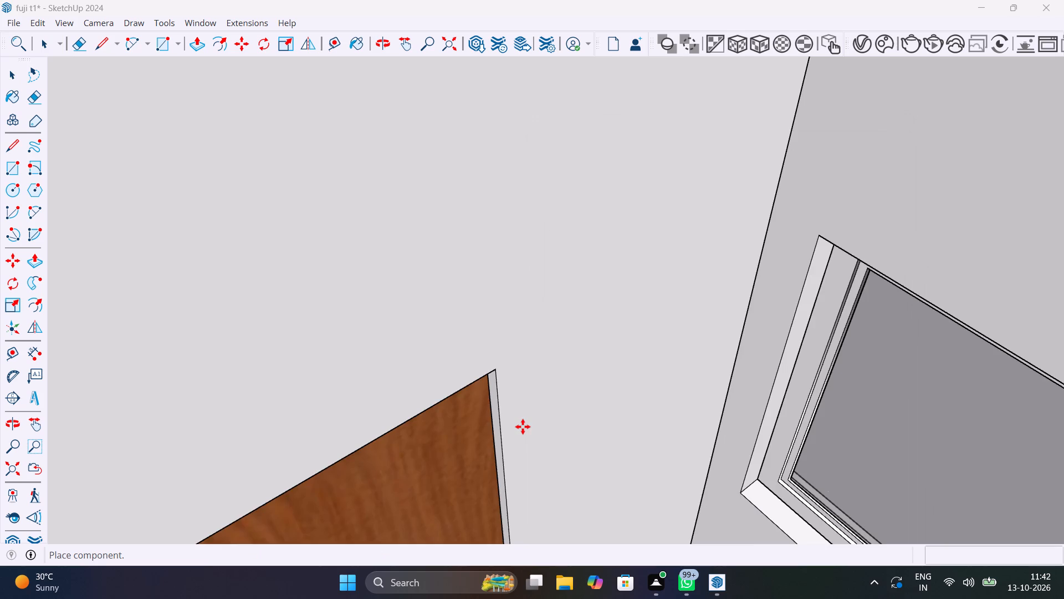
{"action": "scroll", "coordinate": [523, 426], "scroll_direction": "down", "scroll_amount": 14}
{"action": "middle_click_drag", "start_coordinate": [557, 434], "coordinate": [799, 530]}
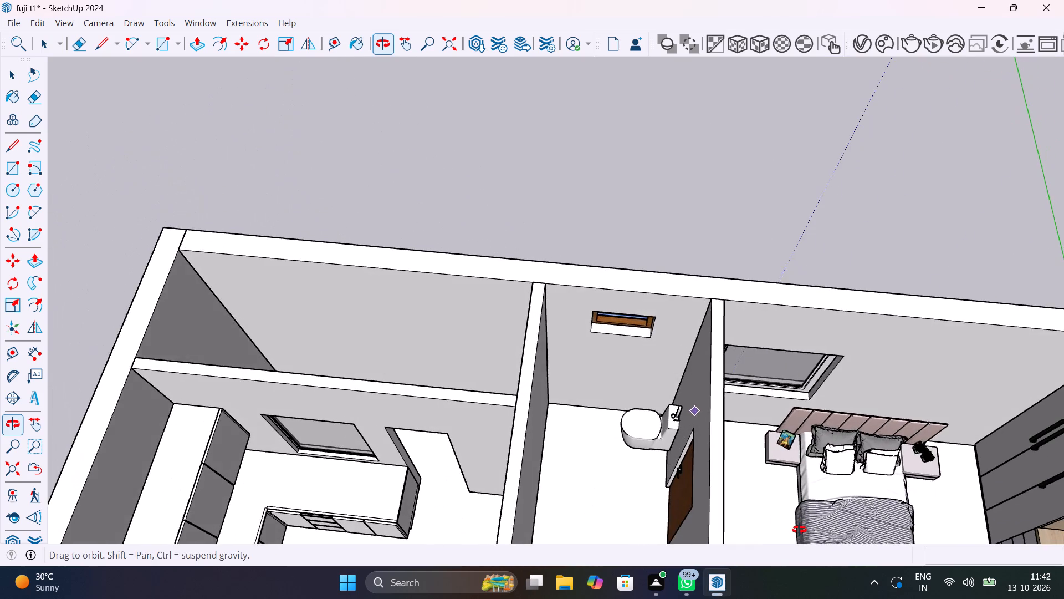
{"action": "middle_click_drag", "start_coordinate": [799, 530], "coordinate": [429, 529]}
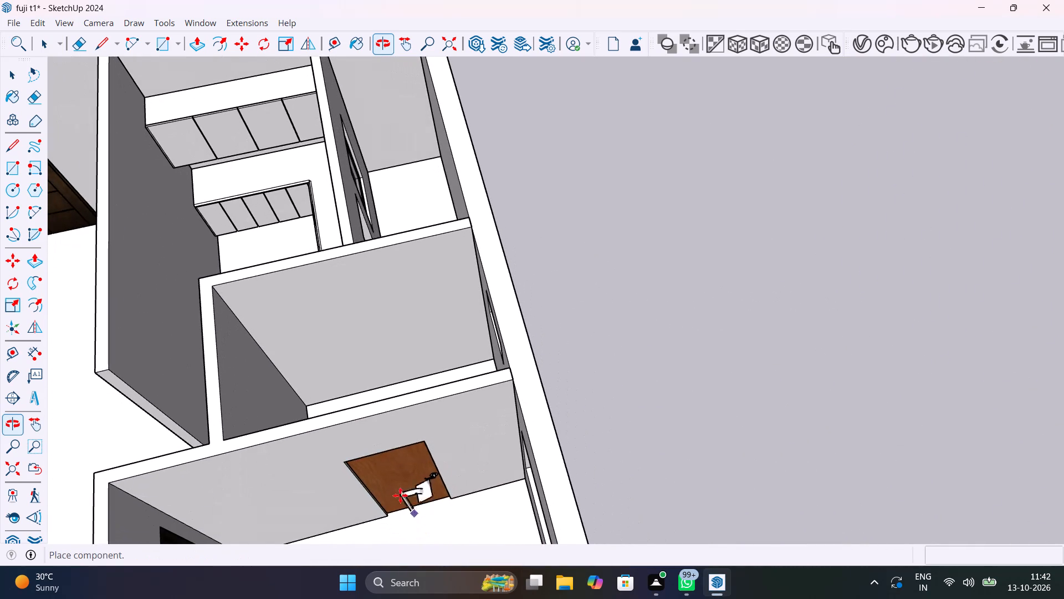
{"action": "scroll", "coordinate": [292, 403], "scroll_direction": "up", "scroll_amount": 12}
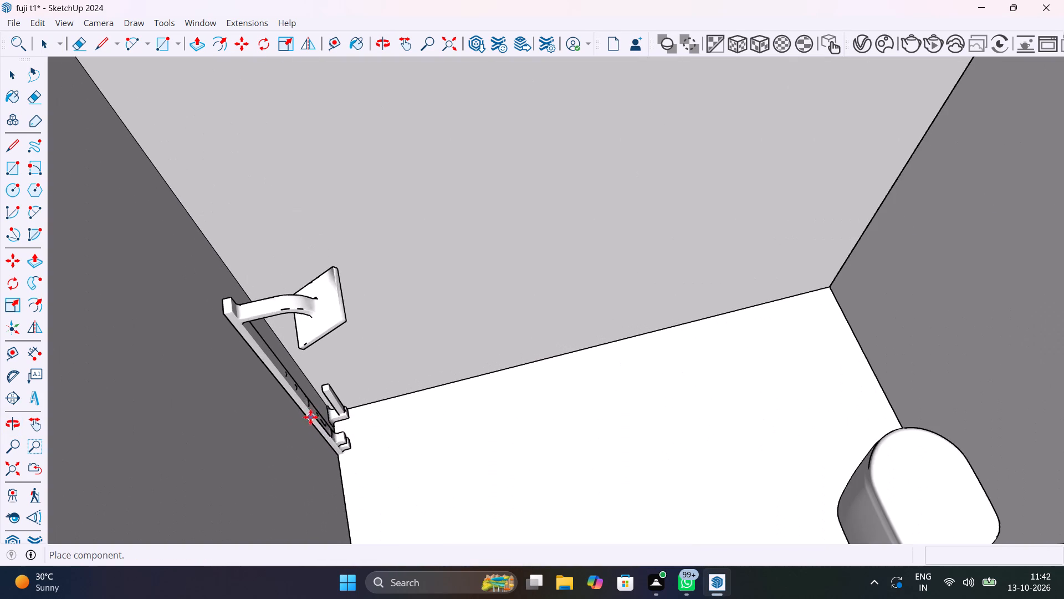
{"action": "middle_click_drag", "start_coordinate": [305, 419], "coordinate": [299, 419]}
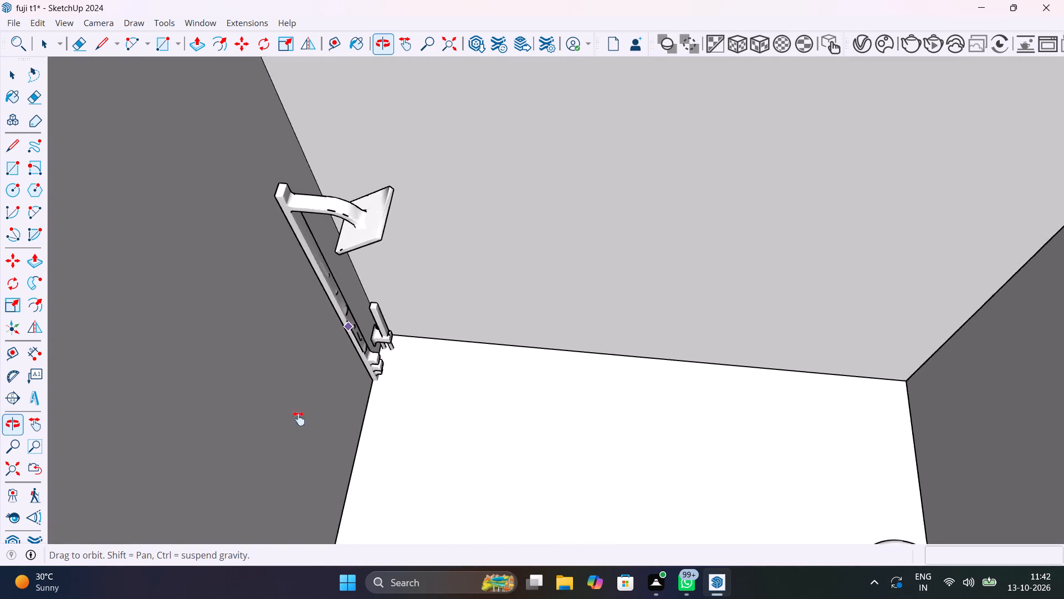
{"action": "middle_click_drag", "start_coordinate": [299, 419], "coordinate": [227, 351]}
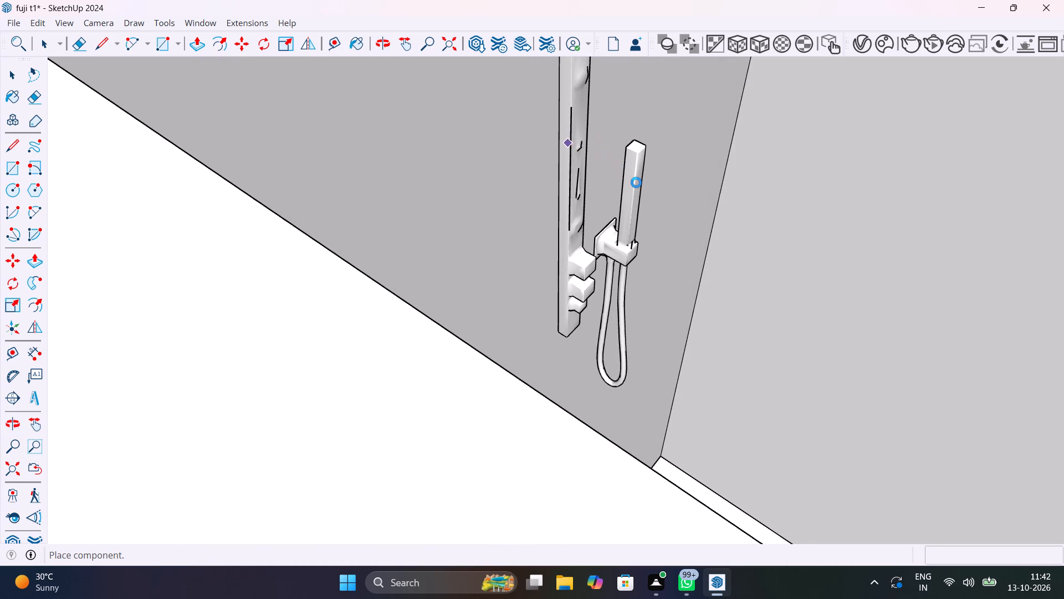
{"action": "scroll", "coordinate": [636, 182], "scroll_direction": "down", "scroll_amount": 1}
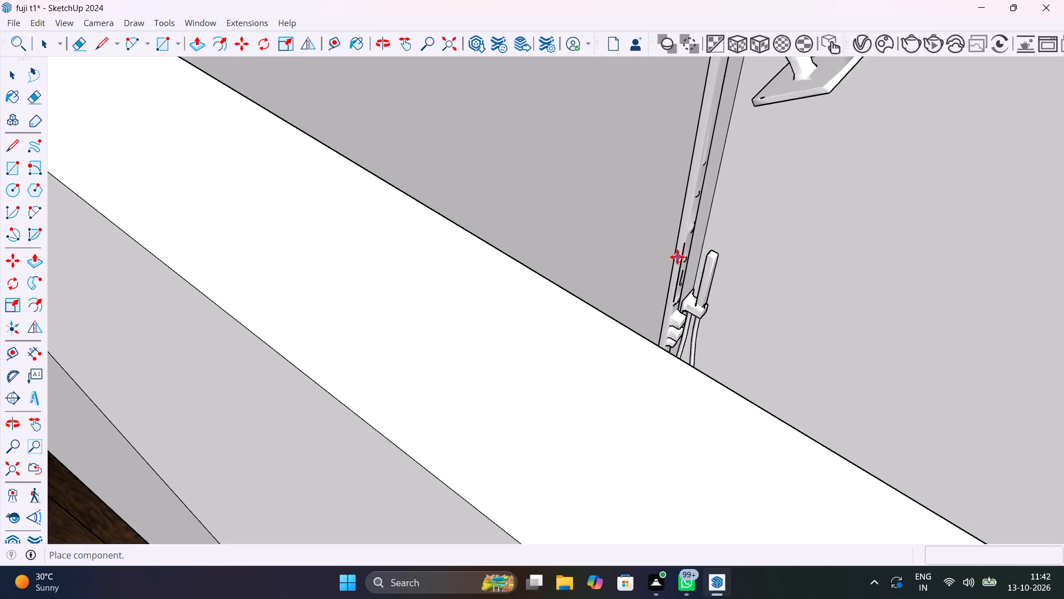
{"action": "left_click", "coordinate": [655, 218]}
{"action": "scroll", "coordinate": [709, 234], "scroll_direction": "down", "scroll_amount": 10}
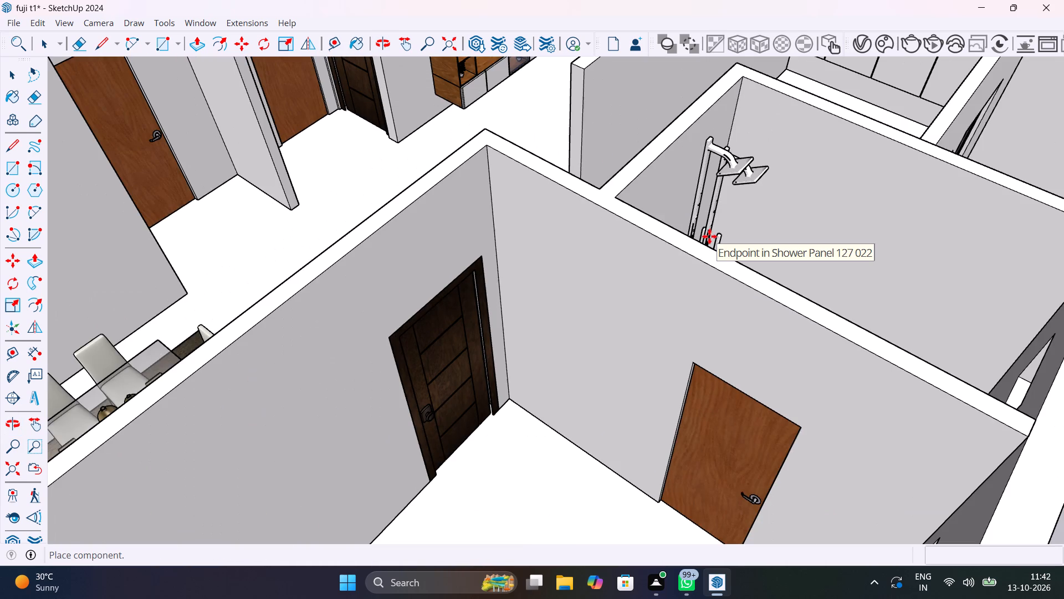
{"action": "key", "text": "space"}
{"action": "left_click", "coordinate": [879, 144]}
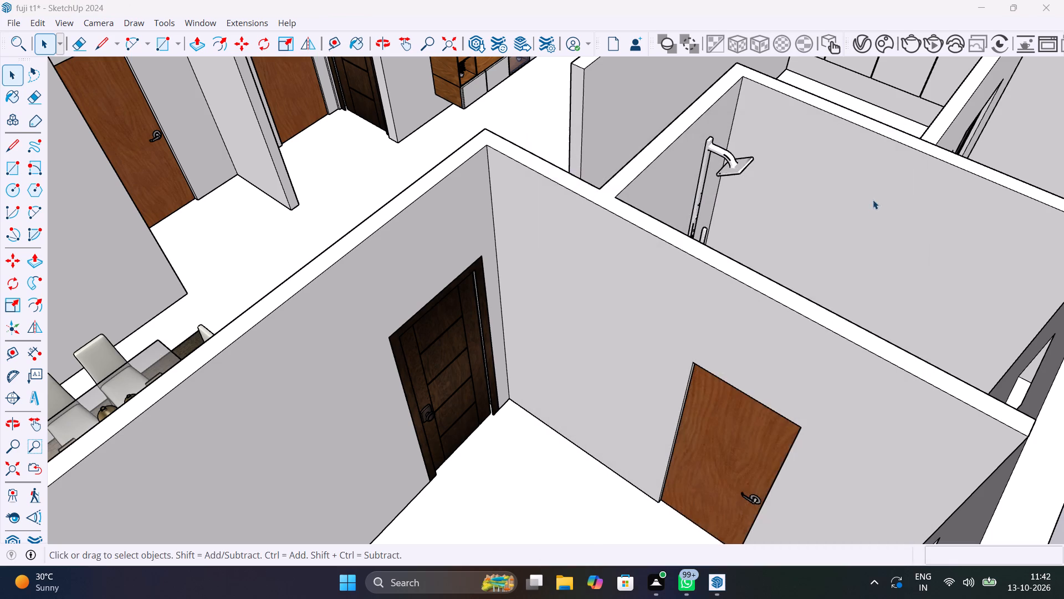
Select the shower panel on the bathroom wall opposite the window.
{"action": "middle_click_drag", "start_coordinate": [837, 248], "coordinate": [671, 219]}
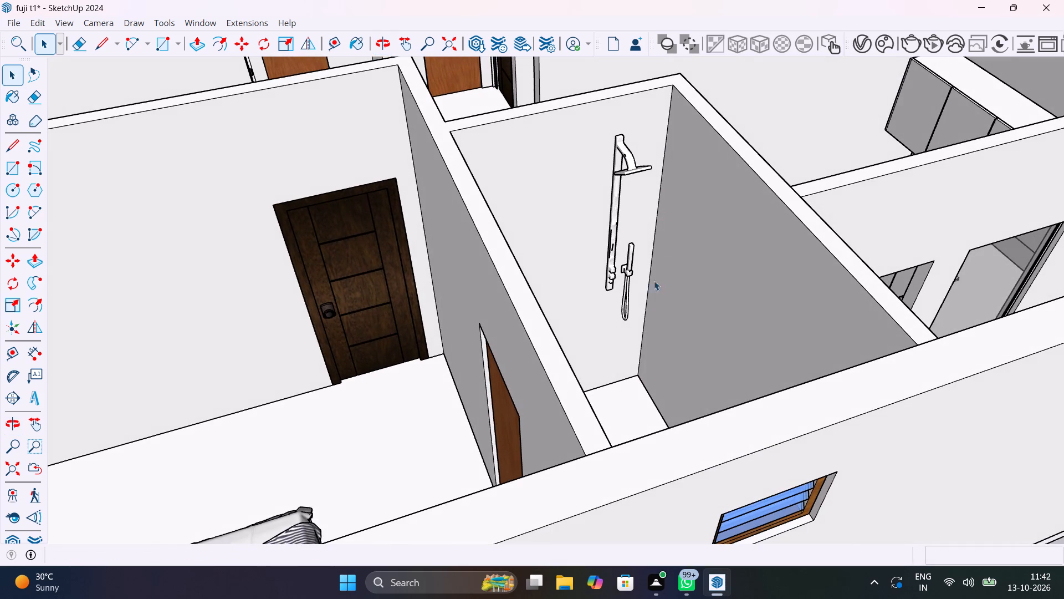
{"action": "left_click", "coordinate": [610, 255]}
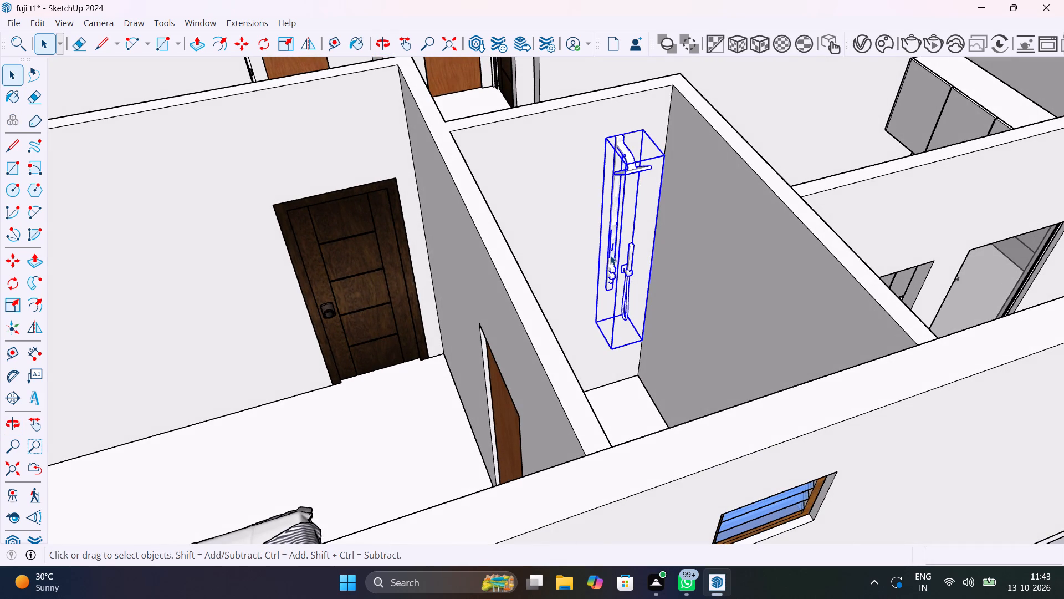
Move the selected shower set by its lower front corner onto the line where the bathroom's back wall meets the floor.
{"action": "key", "text": "m"}
{"action": "left_click", "coordinate": [610, 347]}
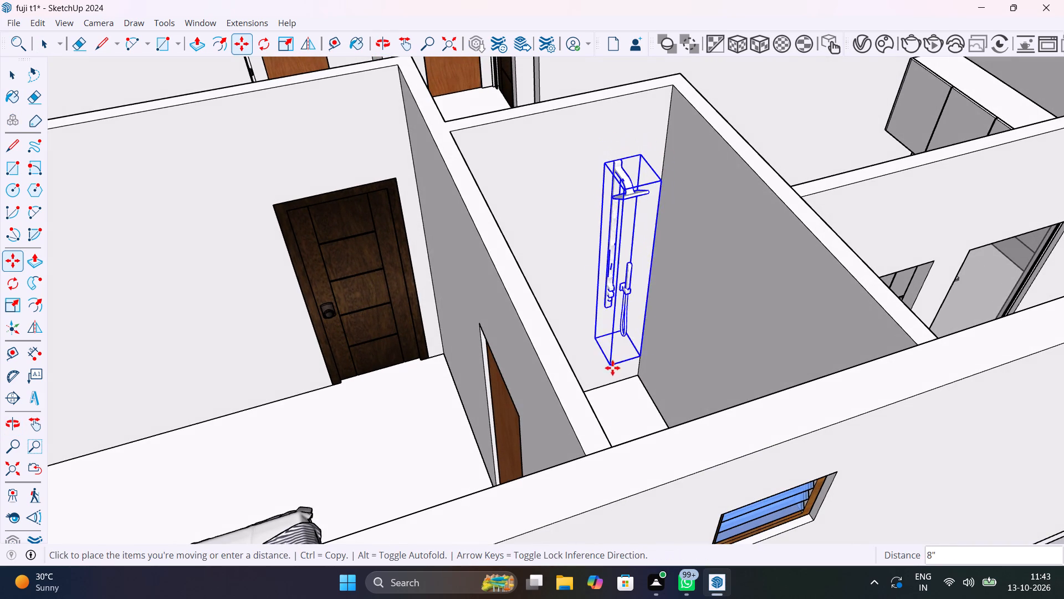
{"action": "scroll", "coordinate": [611, 387], "scroll_direction": "up", "scroll_amount": 10}
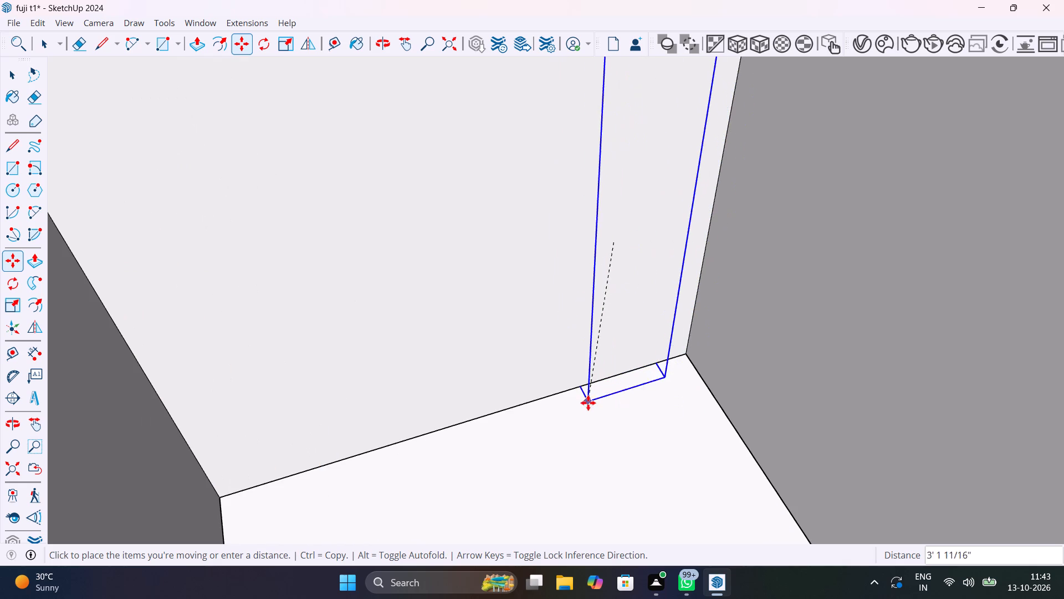
{"action": "left_click", "coordinate": [574, 390]}
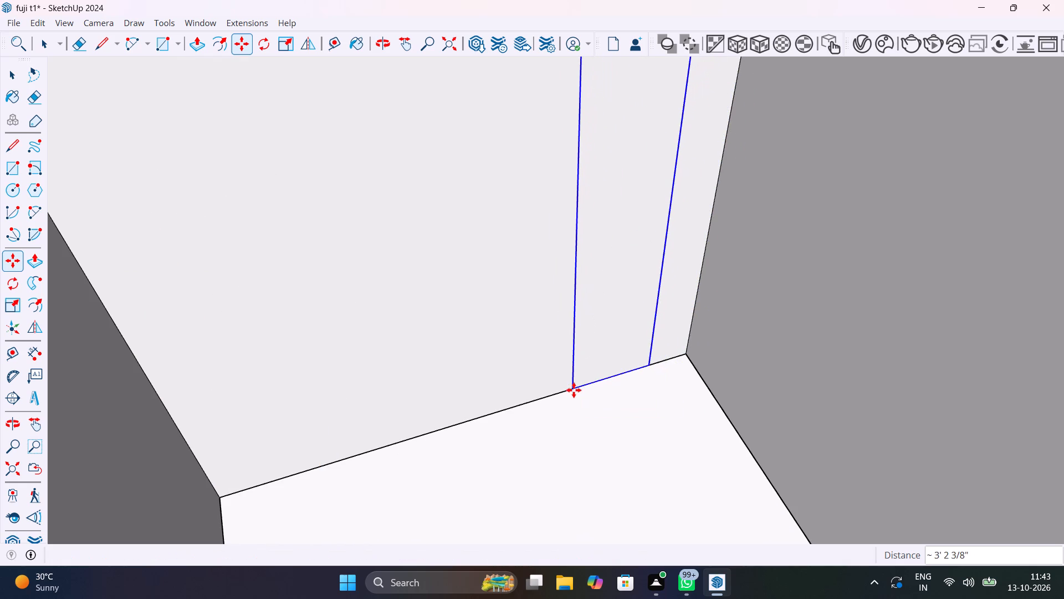
Raise the shower set 6' up the bathroom wall.
{"action": "left_click", "coordinate": [574, 390]}
{"action": "scroll", "coordinate": [575, 360], "scroll_direction": "down", "scroll_amount": 3}
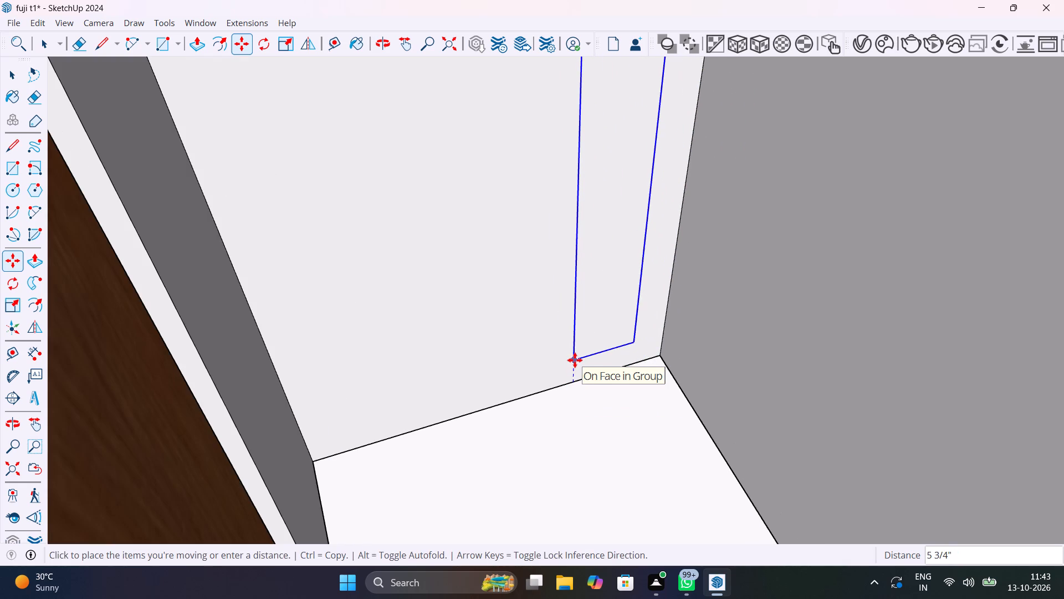
{"action": "type", "text": "6'"}
{"action": "key", "text": "Return"}
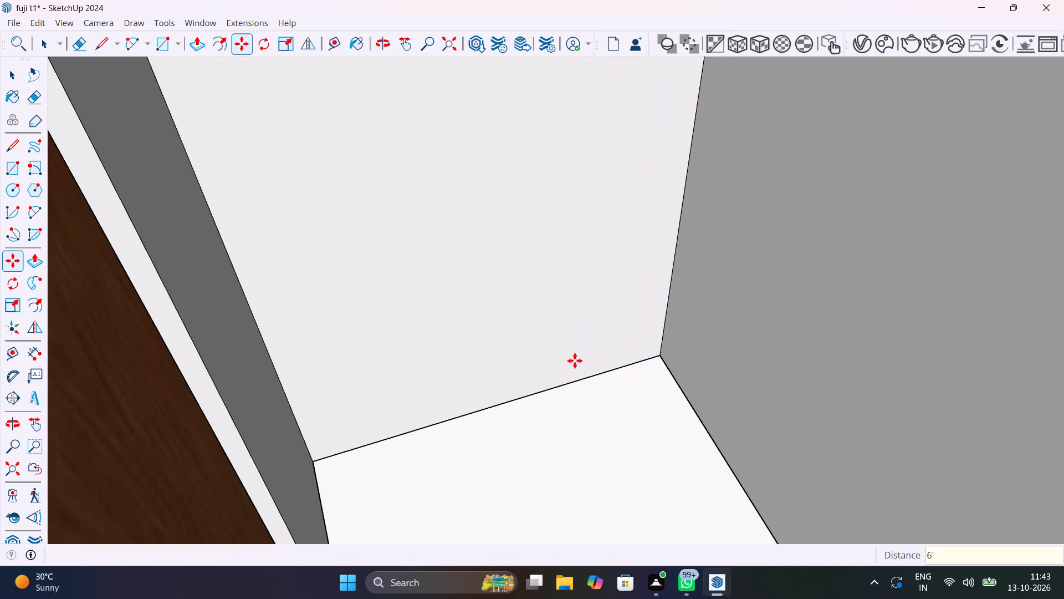
Lower the shower set about 3' 4" along the bathroom's back wall.
{"action": "scroll", "coordinate": [575, 361], "scroll_direction": "down", "scroll_amount": 18}
{"action": "scroll", "coordinate": [590, 247], "scroll_direction": "up", "scroll_amount": 7}
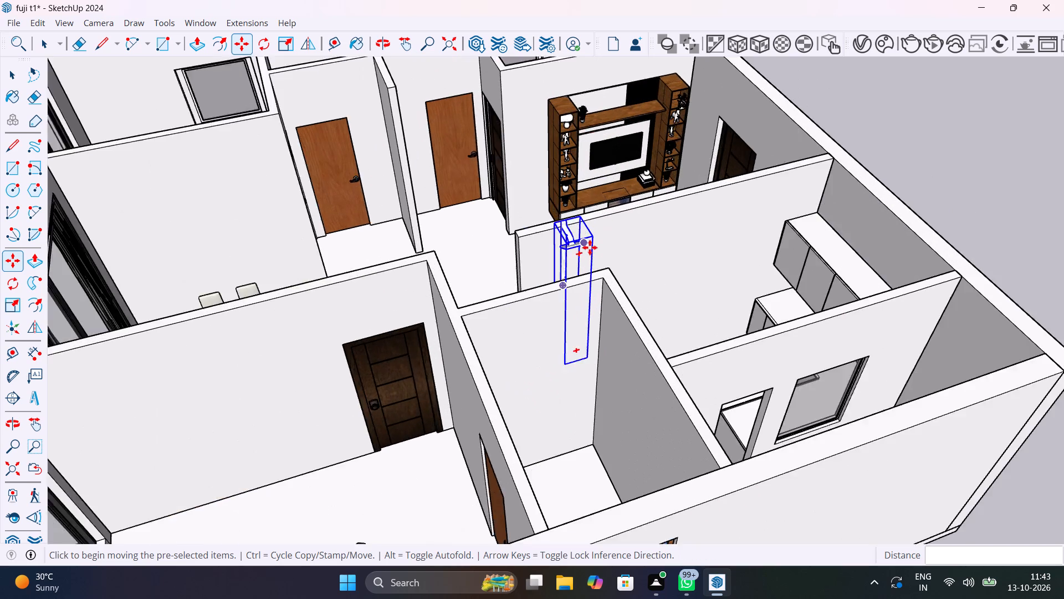
{"action": "scroll", "coordinate": [590, 247], "scroll_direction": "up", "scroll_amount": 4}
{"action": "left_click", "coordinate": [592, 227]}
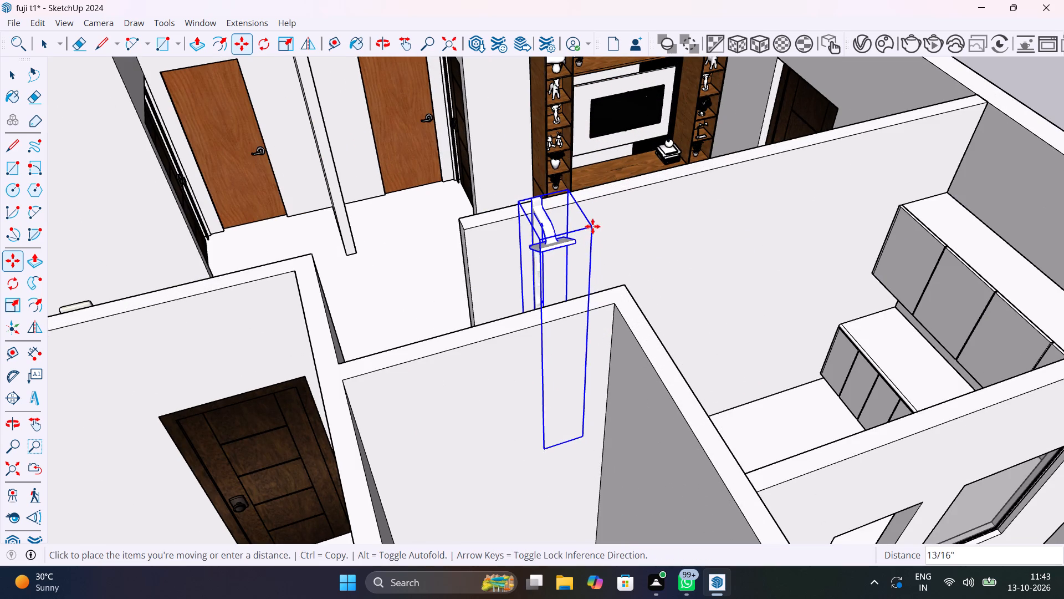
{"action": "left_click", "coordinate": [593, 357]}
Move the shower set about 2' 3" out from the bathroom's back wall.
{"action": "left_click", "coordinate": [569, 429]}
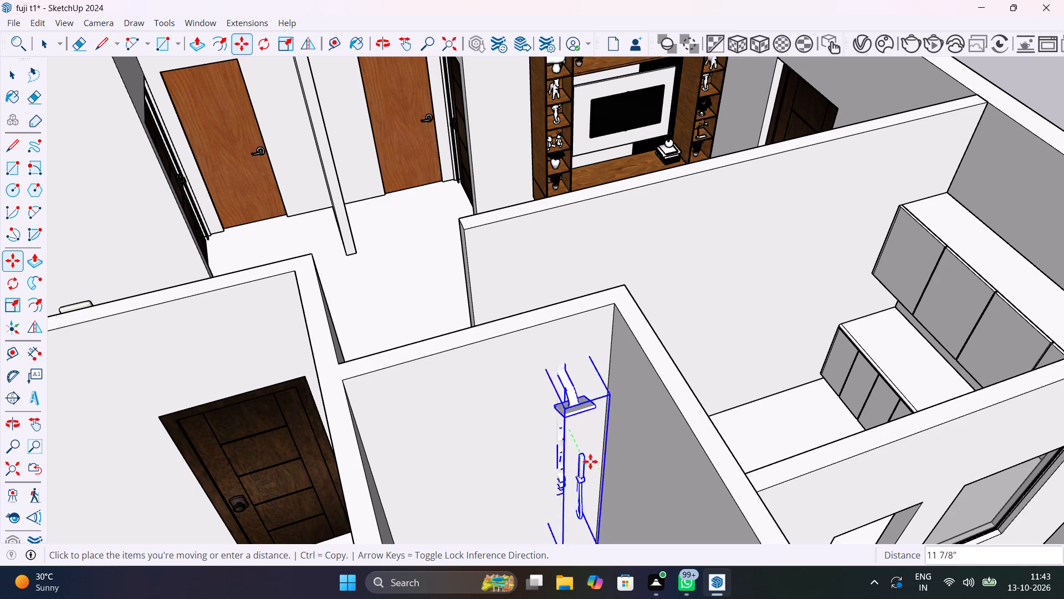
{"action": "middle_click_drag", "start_coordinate": [574, 464], "coordinate": [559, 334]}
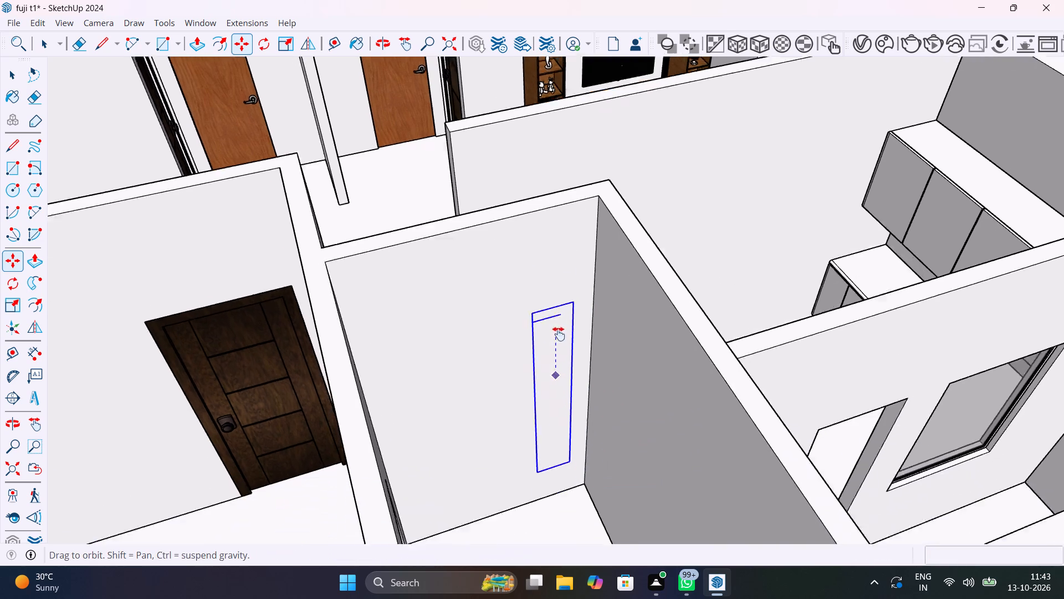
{"action": "middle_click_drag", "start_coordinate": [559, 334], "coordinate": [559, 209]}
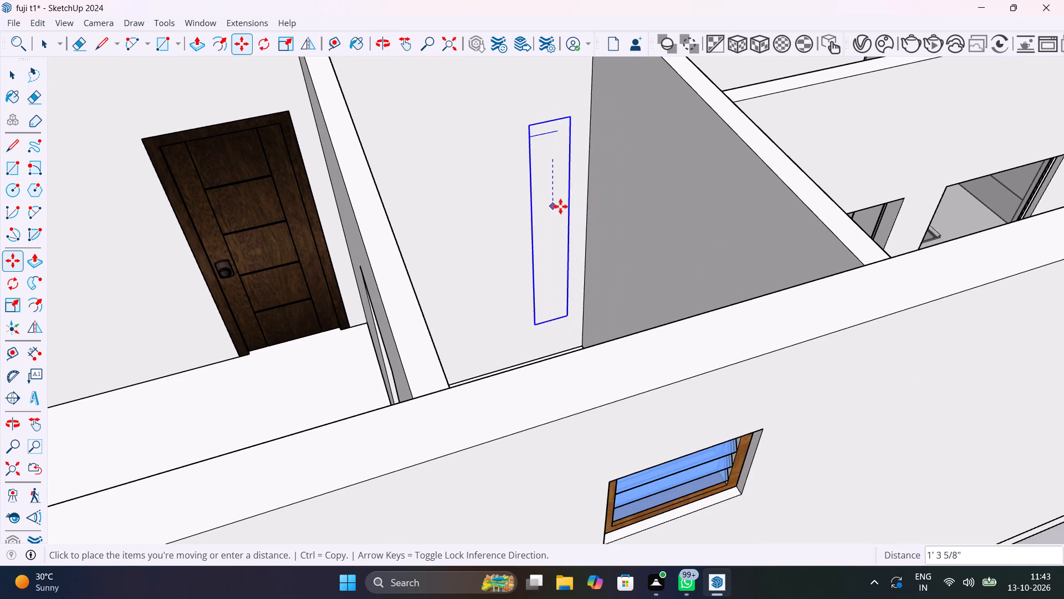
{"action": "left_click", "coordinate": [601, 220]}
Move the shower set by its upper back corner flush against the bathroom's back wall and deselect it.
{"action": "middle_click_drag", "start_coordinate": [565, 244], "coordinate": [566, 244]}
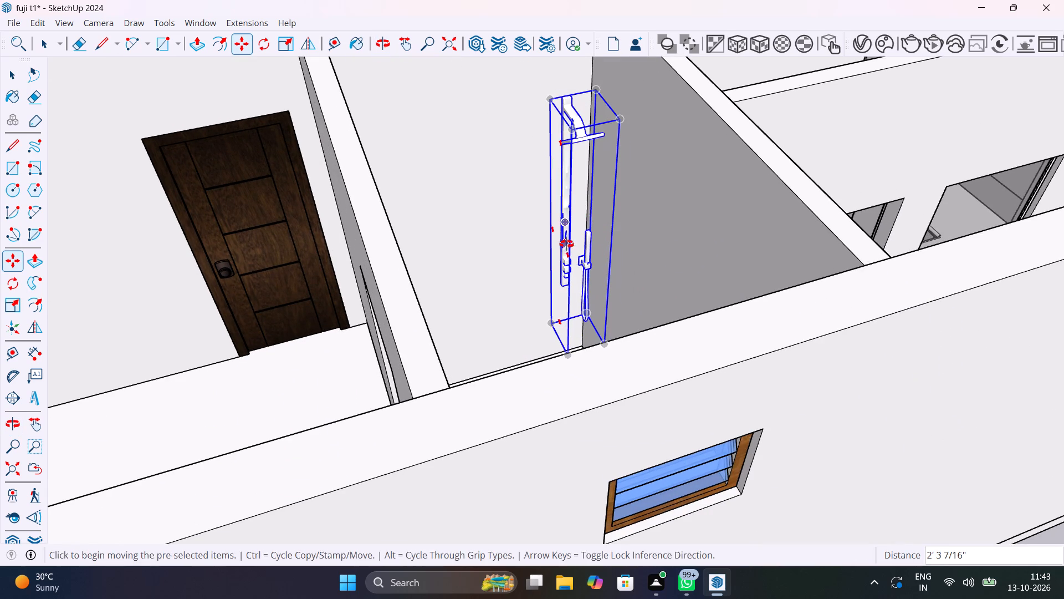
{"action": "middle_click_drag", "start_coordinate": [566, 244], "coordinate": [790, 308]}
{"action": "scroll", "coordinate": [685, 160], "scroll_direction": "up", "scroll_amount": 9}
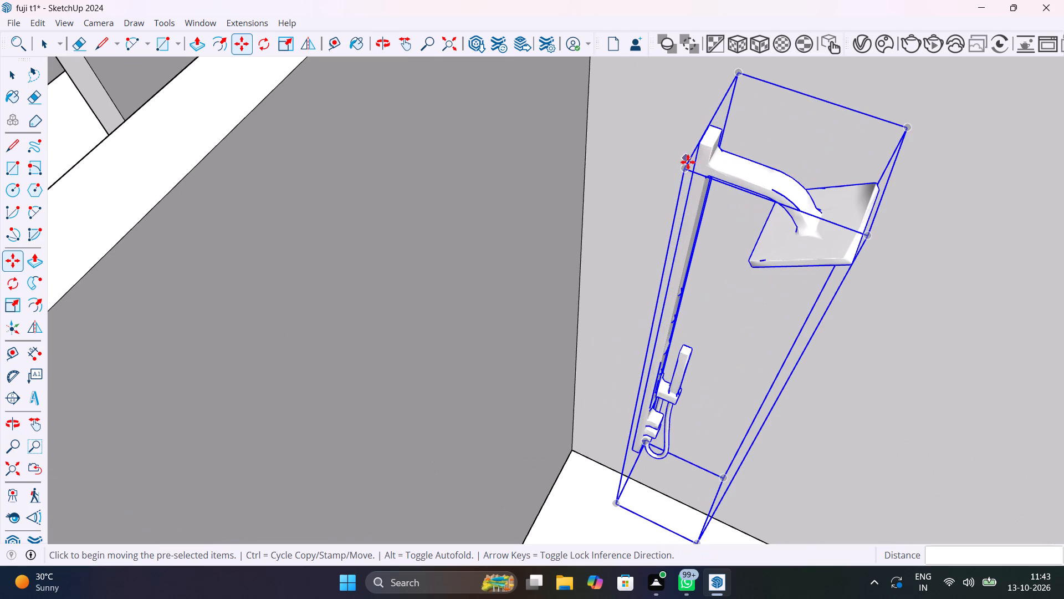
{"action": "left_click", "coordinate": [688, 169]}
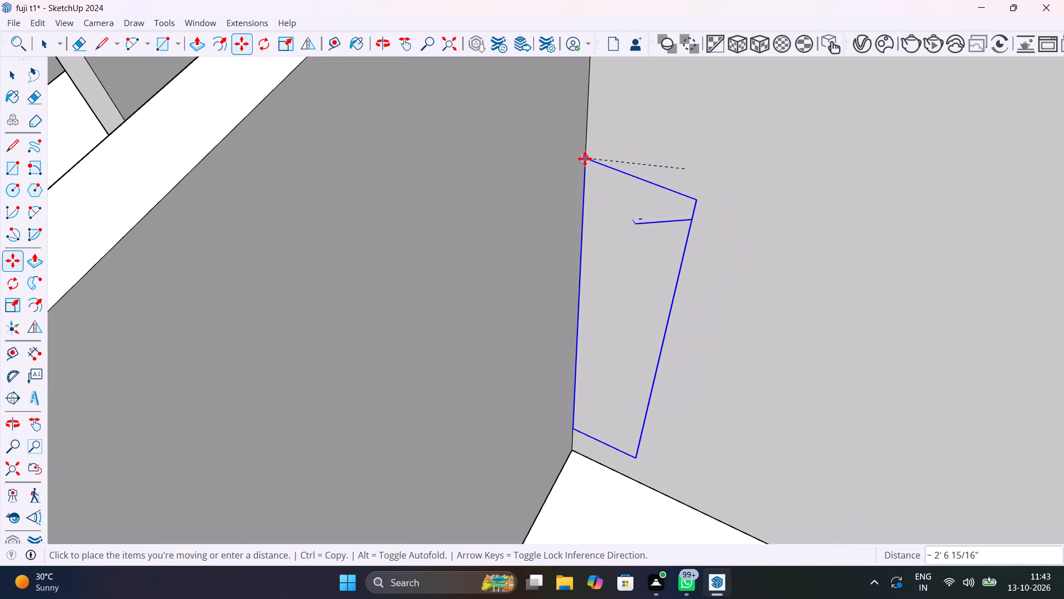
{"action": "scroll", "coordinate": [587, 199], "scroll_direction": "down", "scroll_amount": 12}
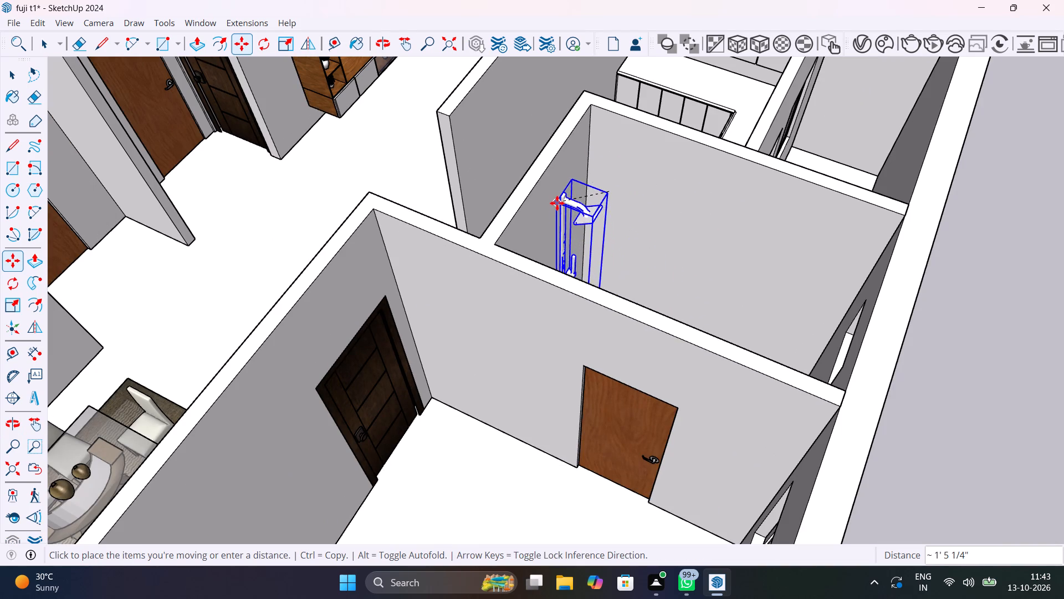
{"action": "scroll", "coordinate": [557, 202], "scroll_direction": "up", "scroll_amount": 16}
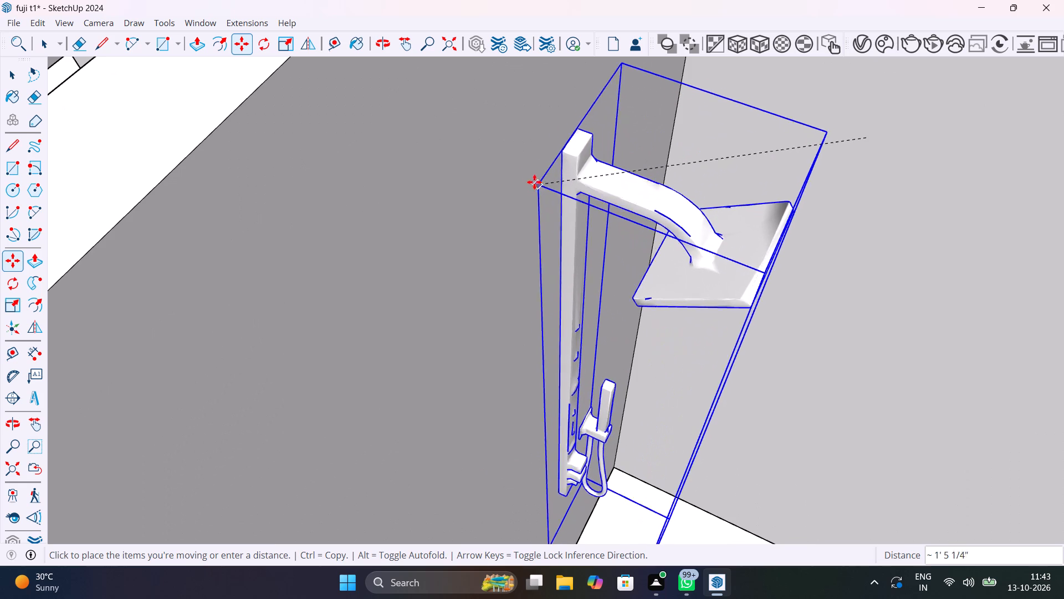
{"action": "middle_click_drag", "start_coordinate": [502, 158], "coordinate": [710, 151]}
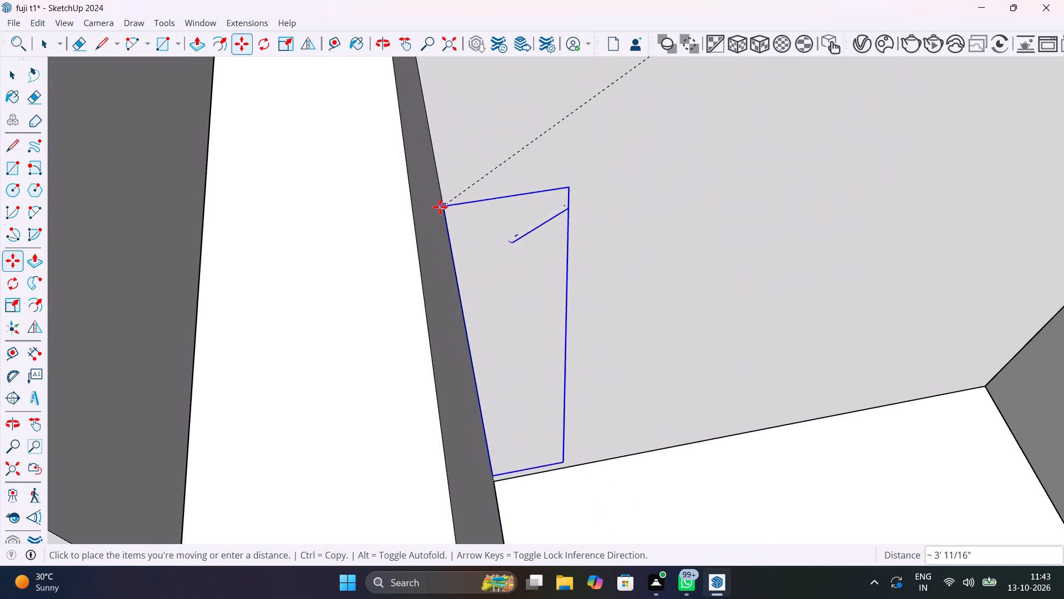
{"action": "left_click", "coordinate": [431, 208]}
{"action": "scroll", "coordinate": [434, 193], "scroll_direction": "up", "scroll_amount": 9}
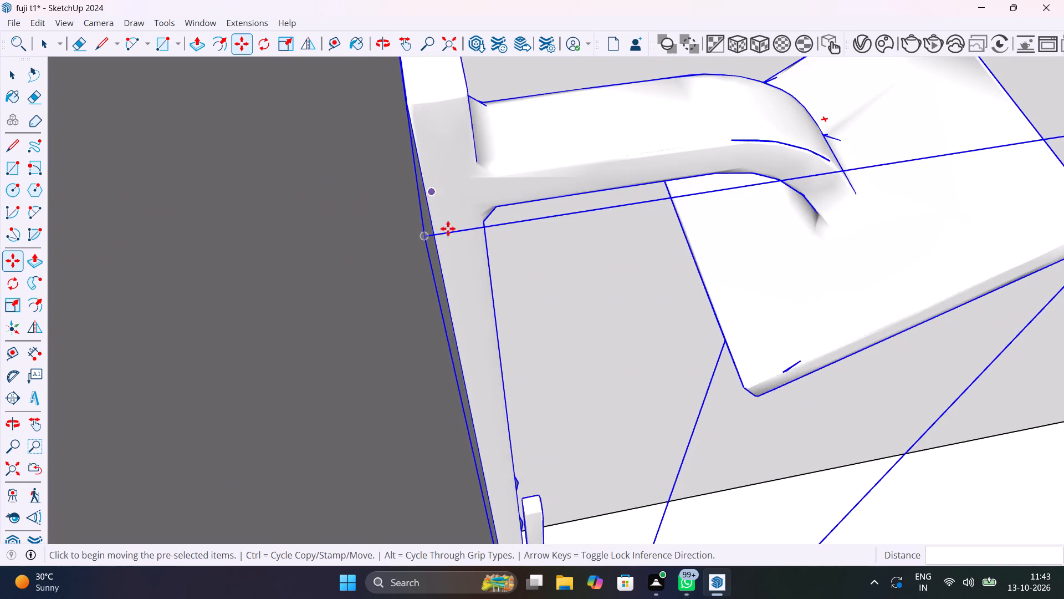
{"action": "middle_click_drag", "start_coordinate": [455, 234], "coordinate": [402, 217]}
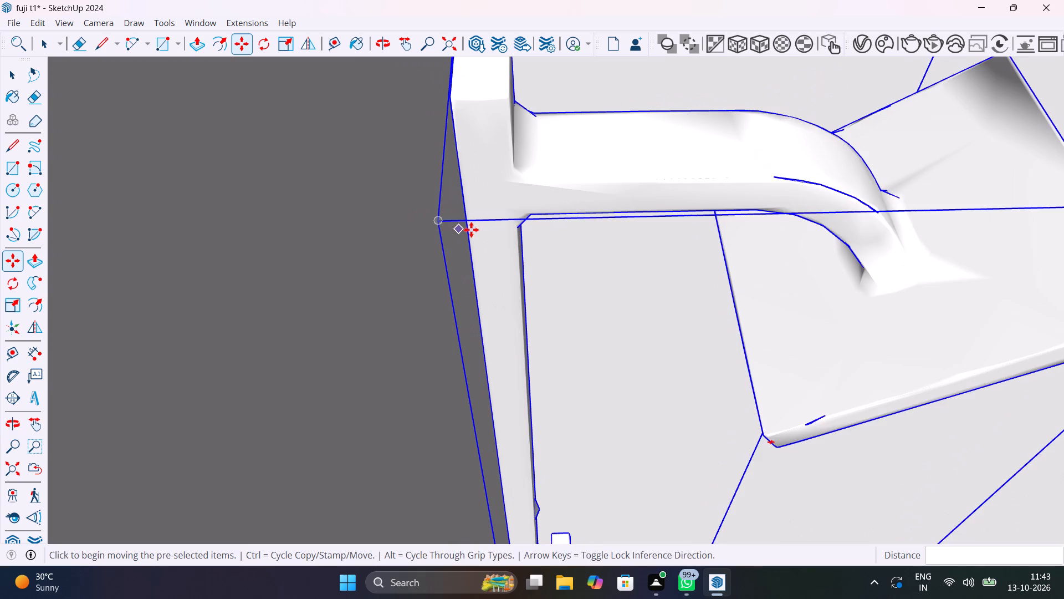
{"action": "scroll", "coordinate": [471, 229], "scroll_direction": "down", "scroll_amount": 7}
{"action": "key", "text": "space"}
{"action": "scroll", "coordinate": [482, 229], "scroll_direction": "down", "scroll_amount": 20}
{"action": "scroll", "coordinate": [482, 229], "scroll_direction": "down", "scroll_amount": 6}
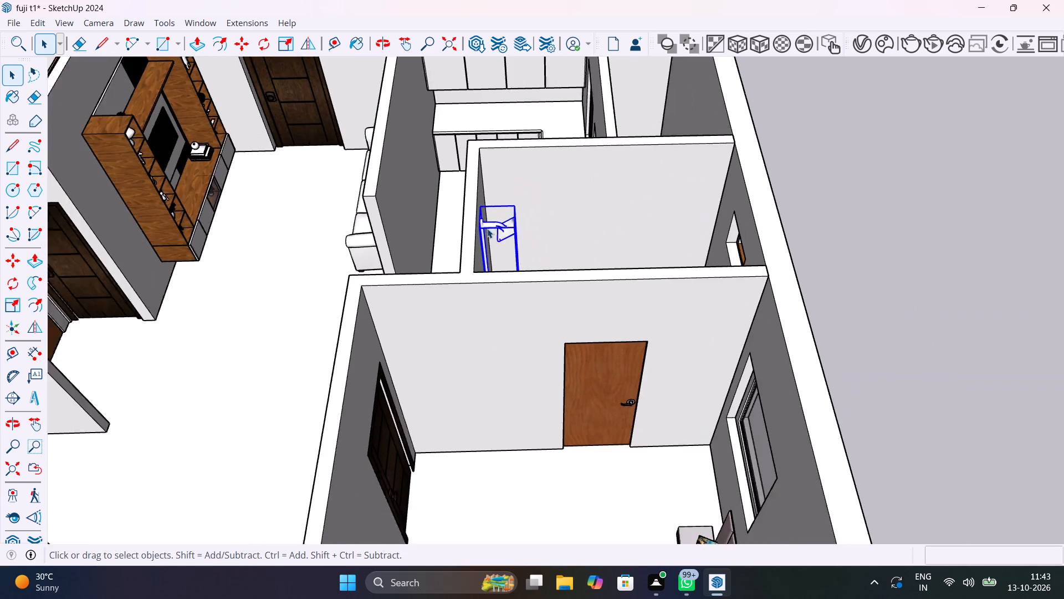
{"action": "left_click", "coordinate": [762, 208]}
Examine the shower set's placement in the bathroom from several angles.
{"action": "scroll", "coordinate": [571, 230], "scroll_direction": "up", "scroll_amount": 5}
{"action": "middle_click_drag", "start_coordinate": [571, 229], "coordinate": [536, 230]}
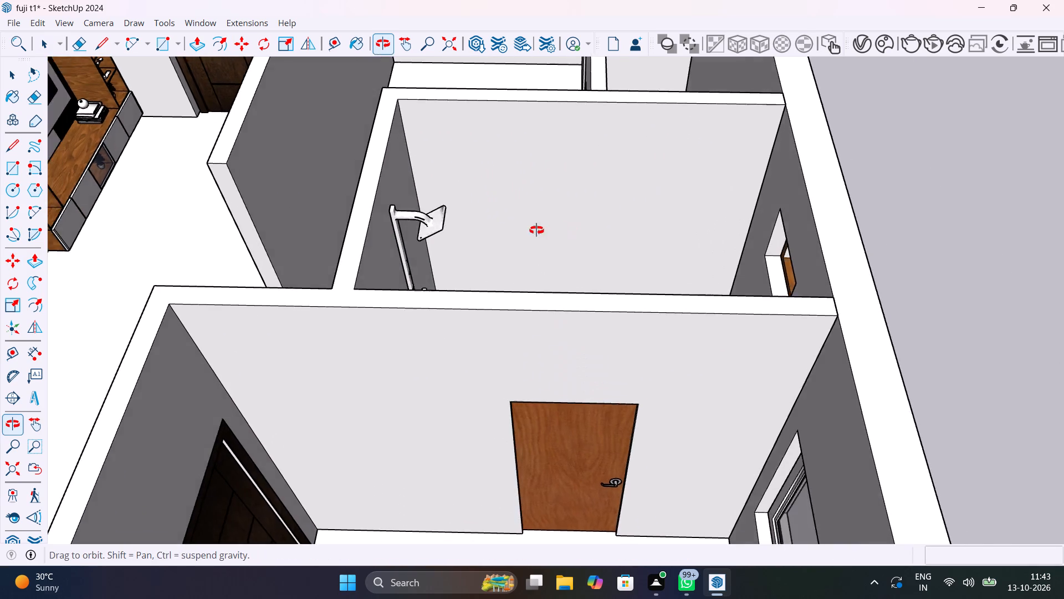
{"action": "middle_click_drag", "start_coordinate": [536, 230], "coordinate": [330, 377]}
{"action": "scroll", "coordinate": [330, 377], "scroll_direction": "up", "scroll_amount": 1}
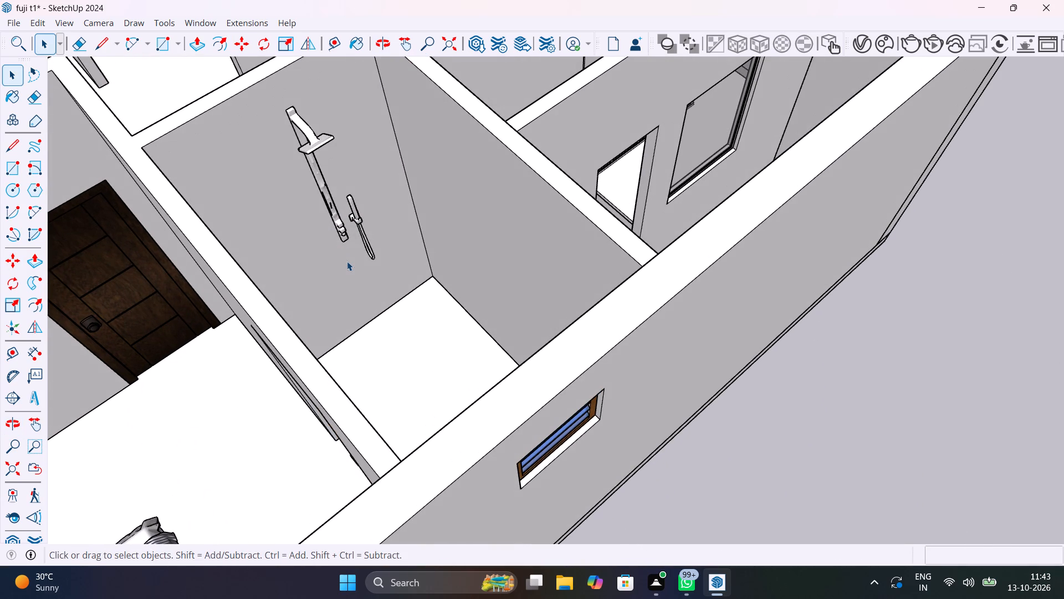
{"action": "scroll", "coordinate": [362, 267], "scroll_direction": "up", "scroll_amount": 4}
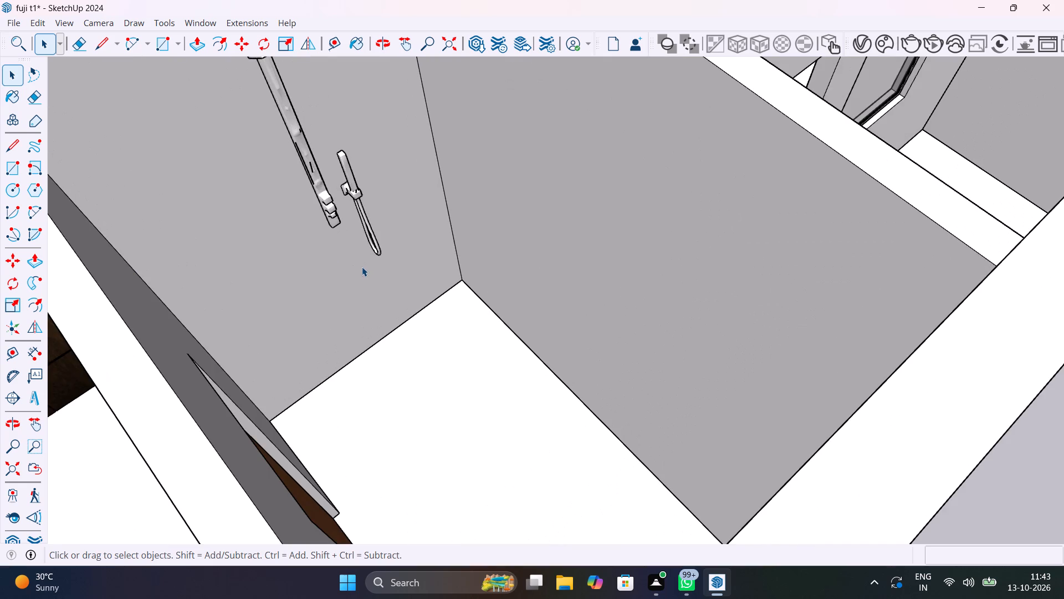
{"action": "scroll", "coordinate": [366, 252], "scroll_direction": "down", "scroll_amount": 6}
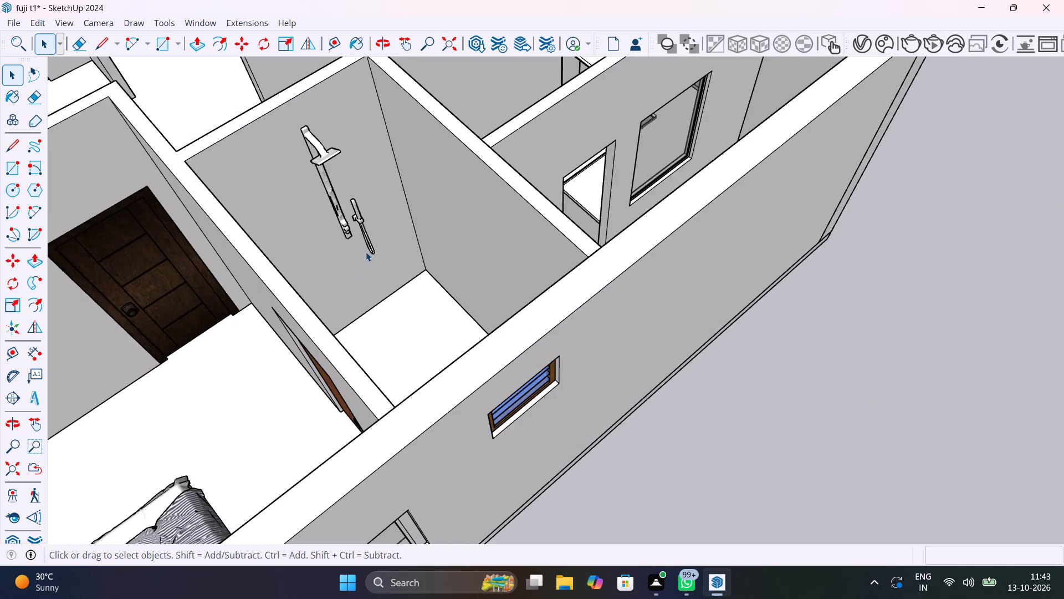
{"action": "scroll", "coordinate": [366, 252], "scroll_direction": "down", "scroll_amount": 5}
{"action": "middle_click_drag", "start_coordinate": [378, 261], "coordinate": [708, 182]}
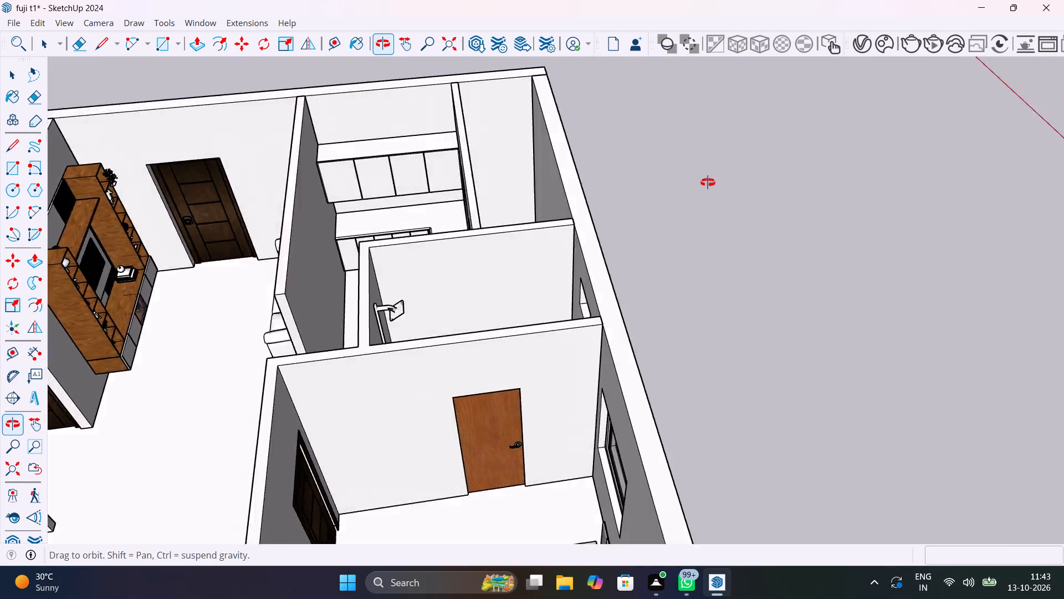
{"action": "middle_click_drag", "start_coordinate": [708, 182], "coordinate": [688, 272]}
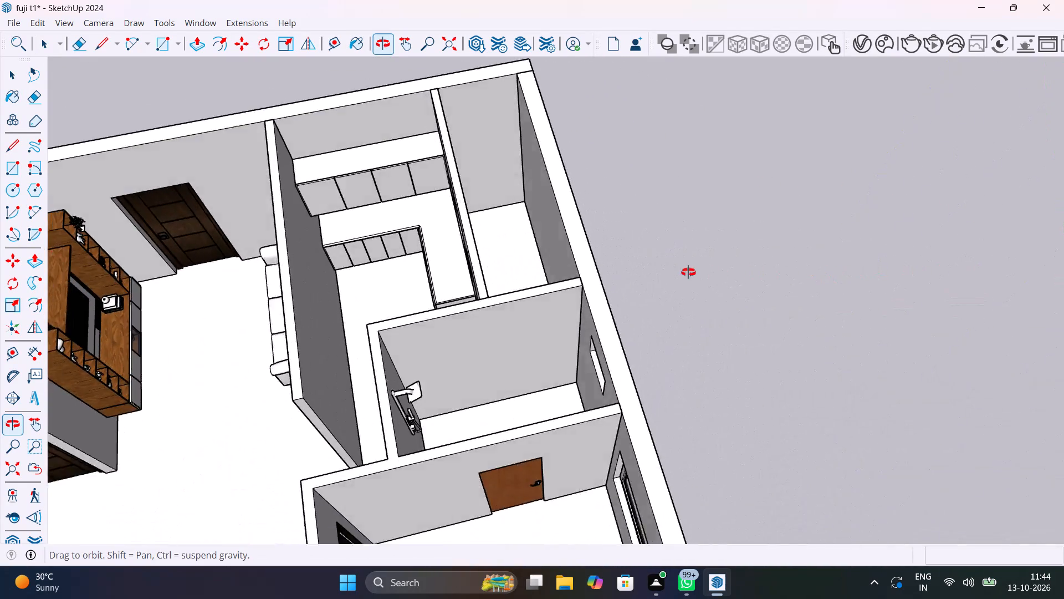
{"action": "middle_click_drag", "start_coordinate": [688, 272], "coordinate": [1020, 280]}
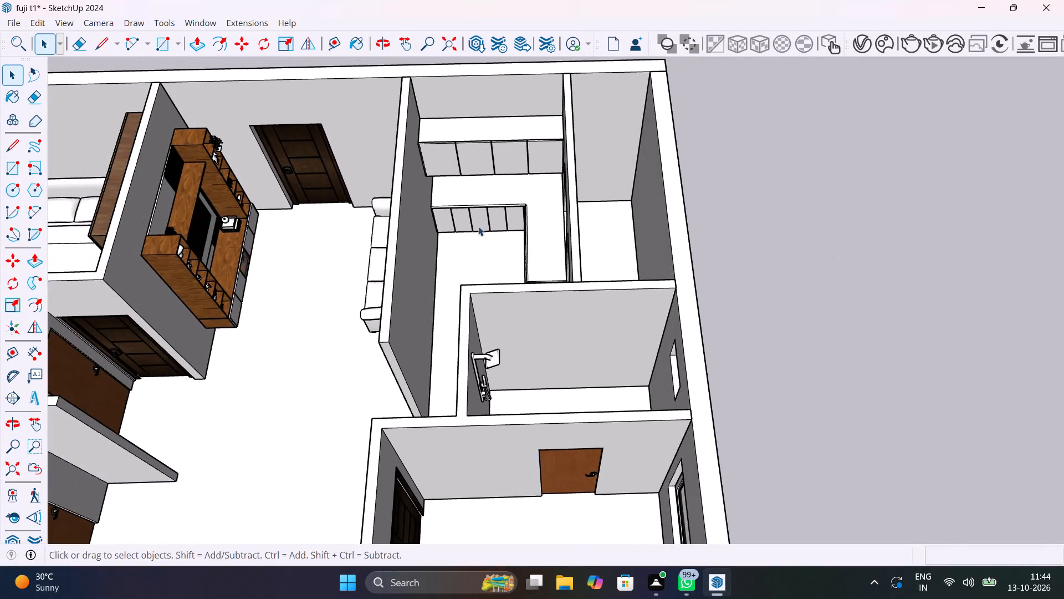
Examine the apartment's overall layout and the two empty bathrooms between the bedrooms, including their doors and windows.
{"action": "scroll", "coordinate": [478, 225], "scroll_direction": "down", "scroll_amount": 7}
{"action": "scroll", "coordinate": [397, 258], "scroll_direction": "down", "scroll_amount": 1, "text": "shift"}
{"action": "middle_click_drag", "start_coordinate": [397, 258], "coordinate": [577, 253], "text": "shift"}
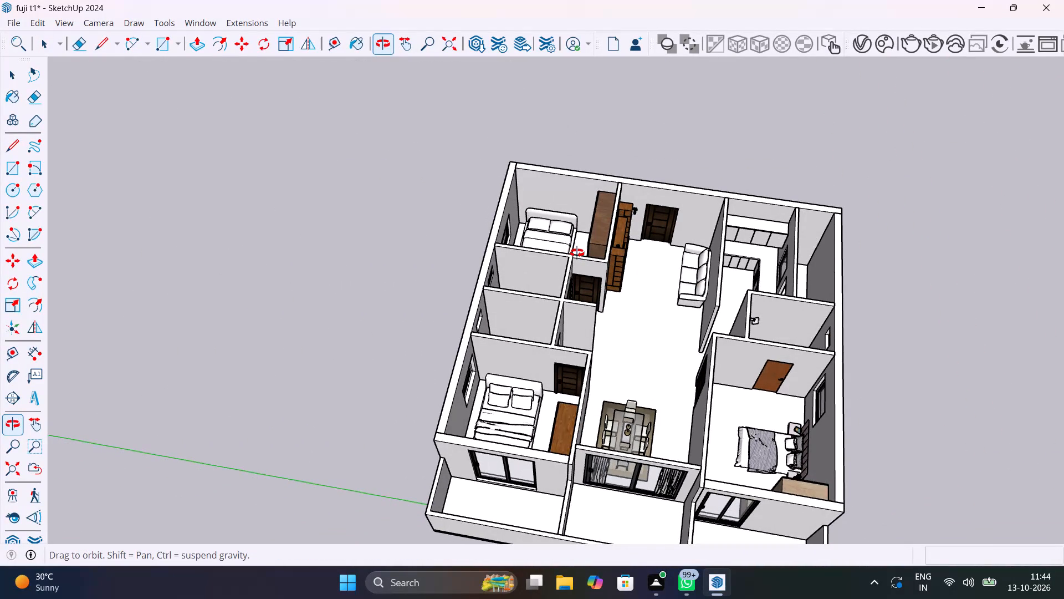
{"action": "middle_click_drag", "start_coordinate": [577, 253], "coordinate": [380, 197], "text": "shift"}
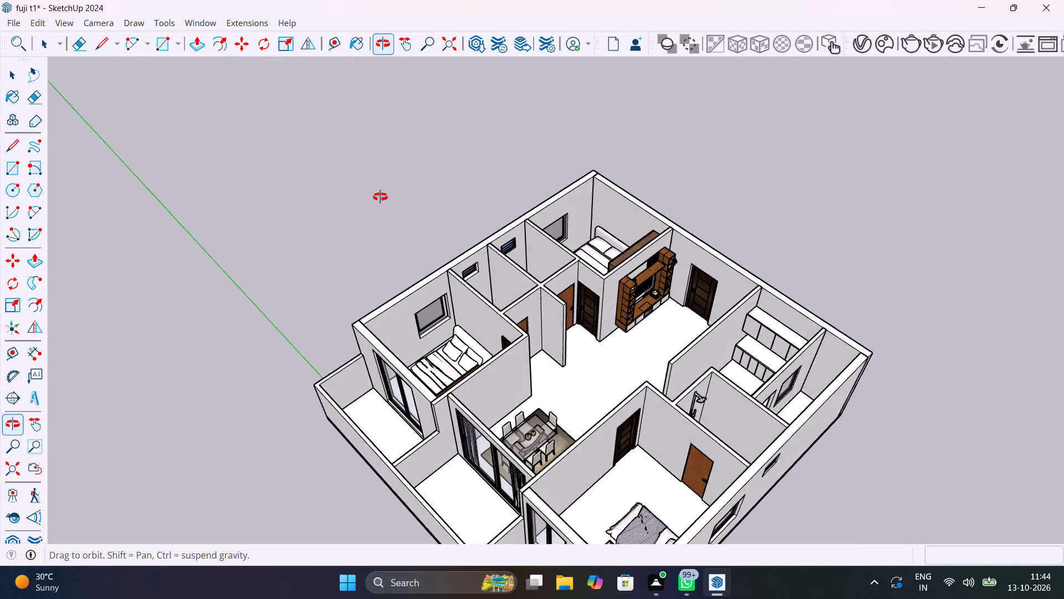
{"action": "middle_click_drag", "start_coordinate": [380, 197], "coordinate": [436, 176], "text": "shift"}
{"action": "scroll", "coordinate": [624, 285], "scroll_direction": "up", "scroll_amount": 3}
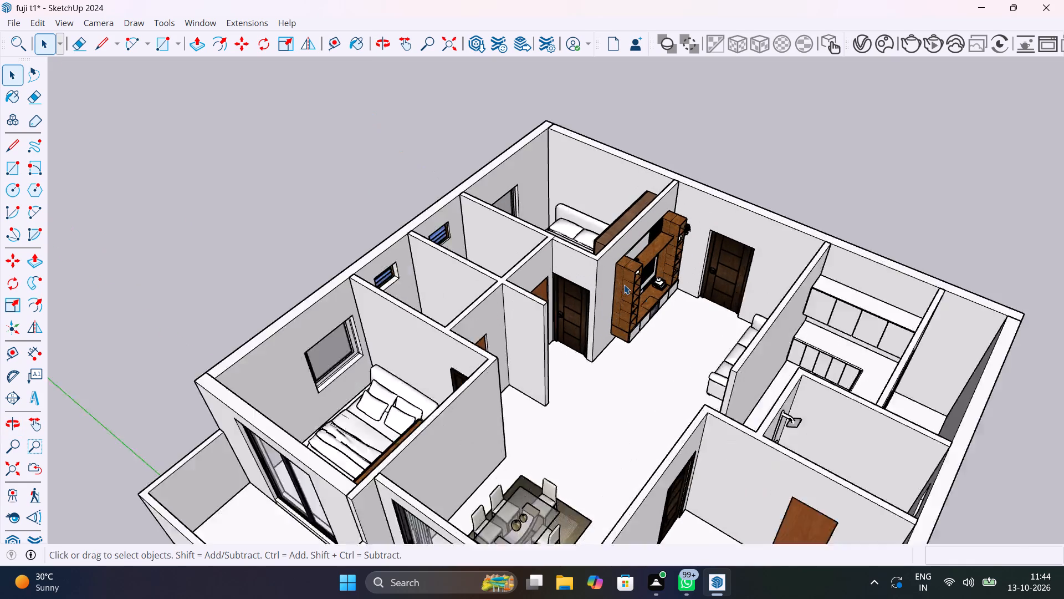
{"action": "scroll", "coordinate": [624, 285], "scroll_direction": "up", "scroll_amount": 9}
{"action": "middle_click_drag", "start_coordinate": [649, 290], "coordinate": [569, 187]}
{"action": "scroll", "coordinate": [649, 290], "scroll_direction": "up", "scroll_amount": 1}
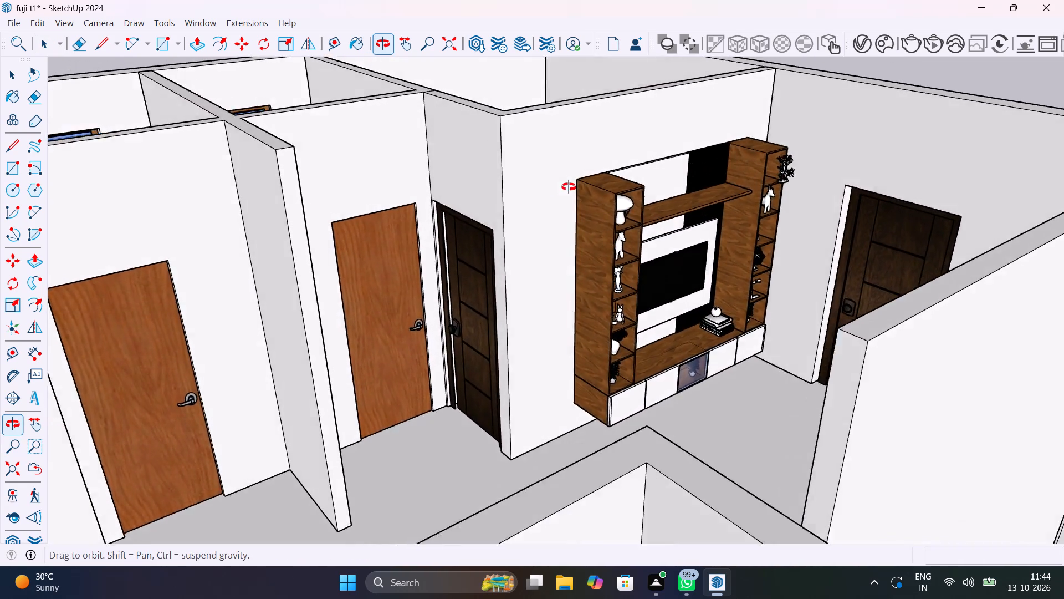
{"action": "middle_click_drag", "start_coordinate": [569, 187], "coordinate": [753, 224]}
{"action": "scroll", "coordinate": [725, 300], "scroll_direction": "down", "scroll_amount": 12}
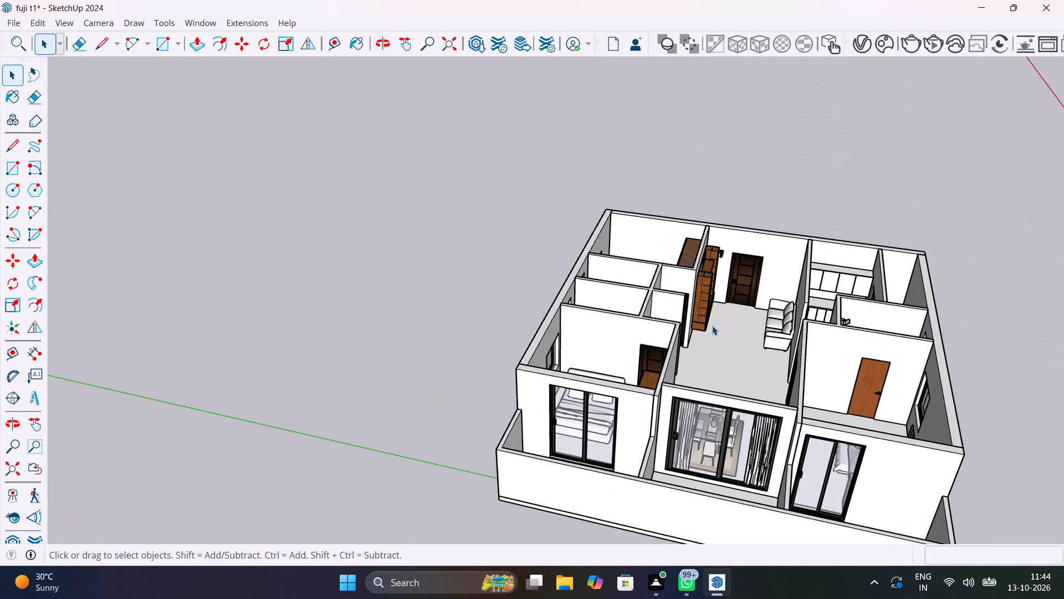
{"action": "middle_click_drag", "start_coordinate": [712, 326], "coordinate": [546, 220]}
{"action": "middle_click_drag", "start_coordinate": [587, 229], "coordinate": [592, 258], "text": "shift"}
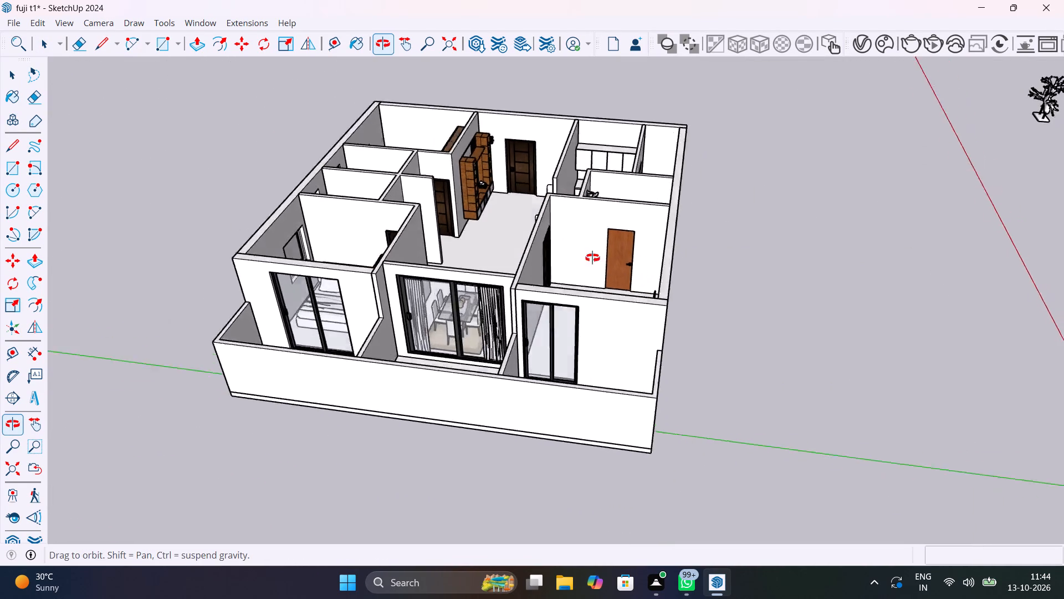
{"action": "middle_click_drag", "start_coordinate": [592, 258], "coordinate": [709, 373], "text": "shift"}
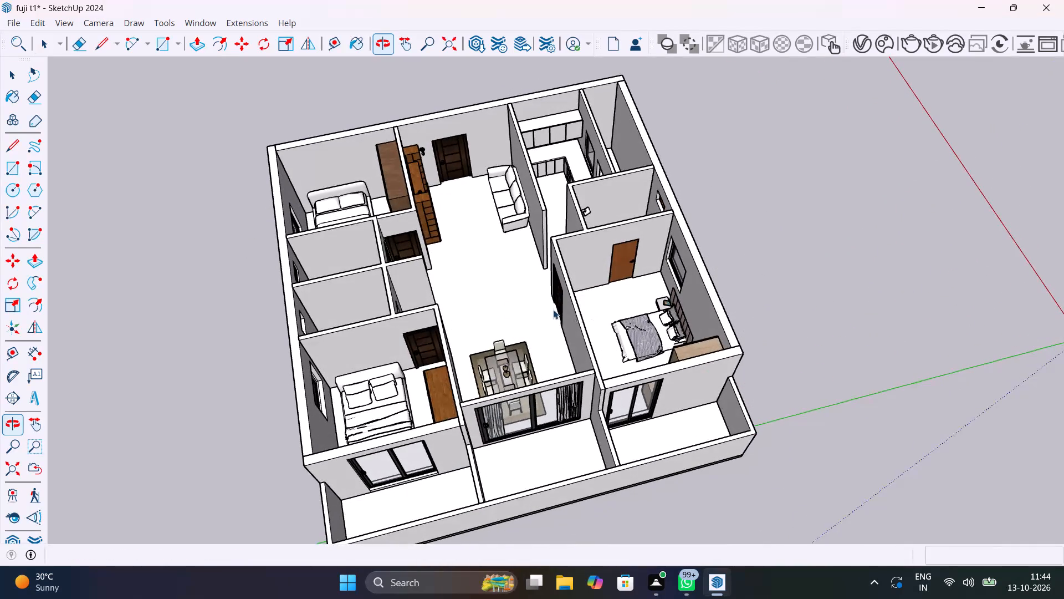
{"action": "scroll", "coordinate": [358, 307], "scroll_direction": "up", "scroll_amount": 13}
{"action": "middle_click_drag", "start_coordinate": [408, 307], "coordinate": [653, 318]}
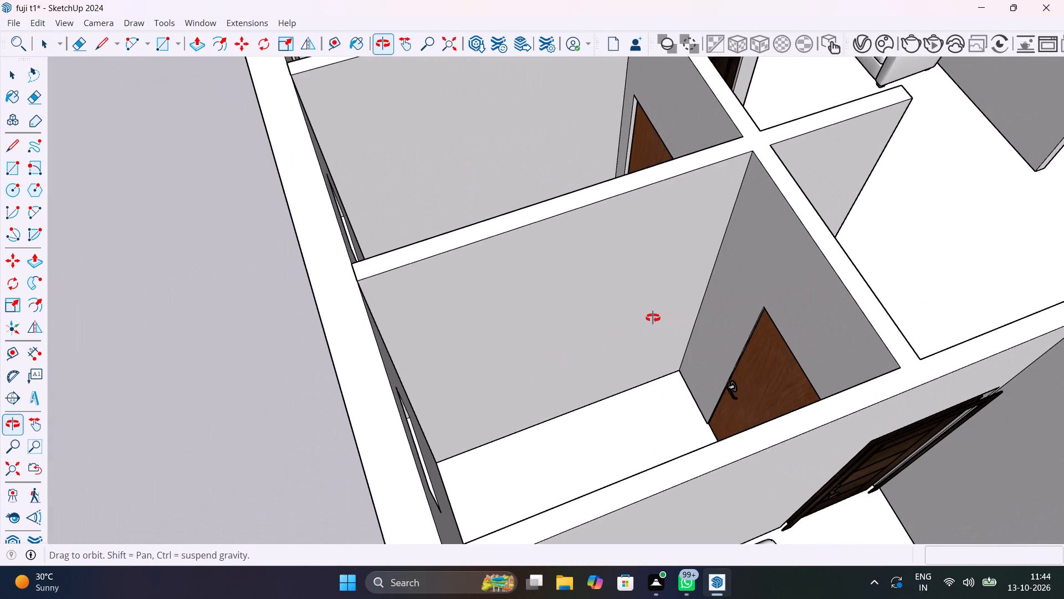
{"action": "middle_click_drag", "start_coordinate": [653, 318], "coordinate": [640, 354]}
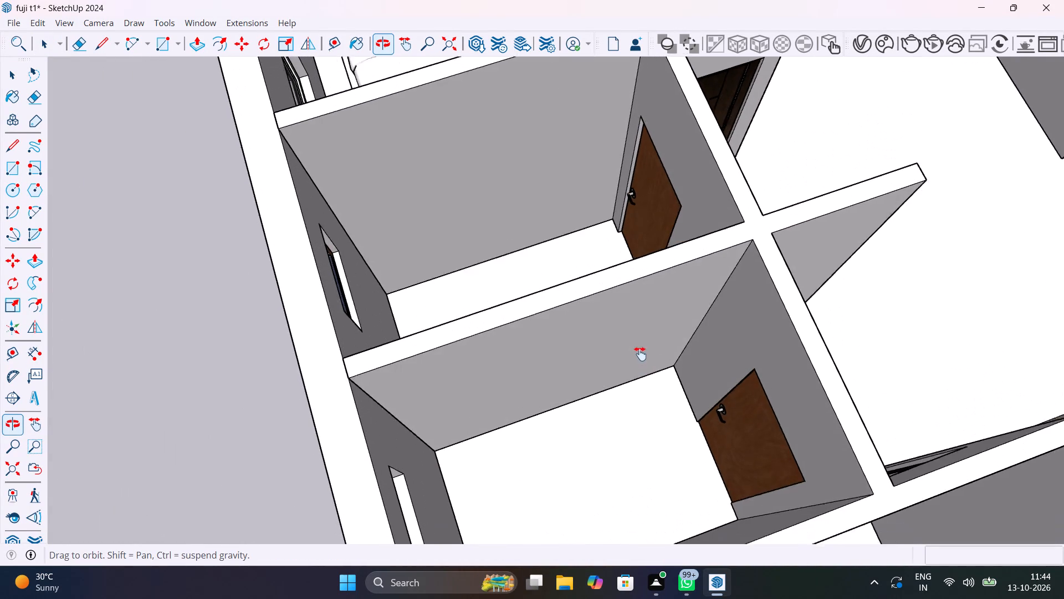
{"action": "middle_click_drag", "start_coordinate": [640, 354], "coordinate": [534, 339]}
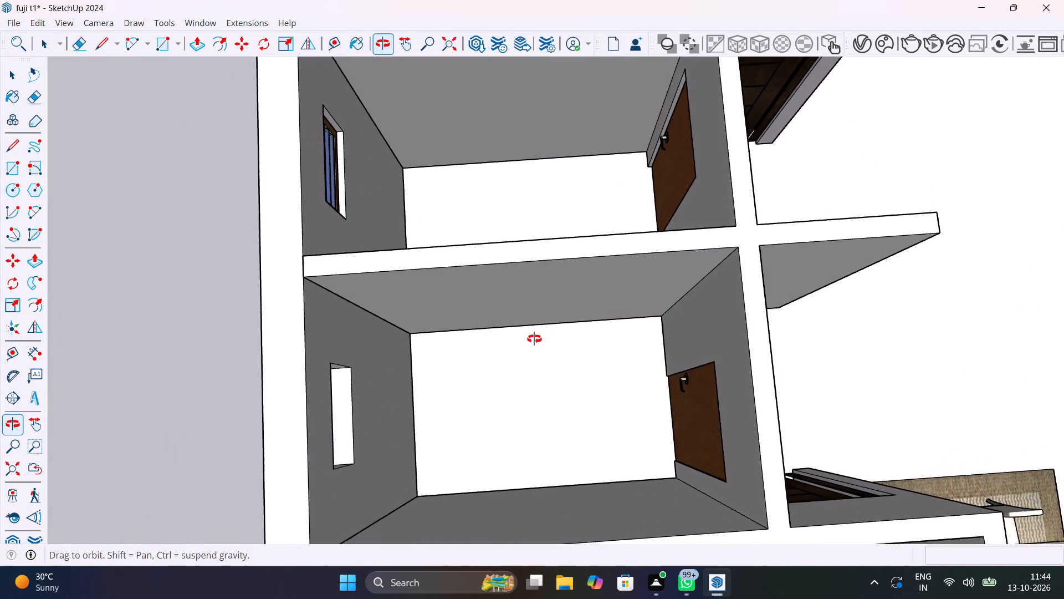
{"action": "middle_click_drag", "start_coordinate": [534, 339], "coordinate": [429, 276]}
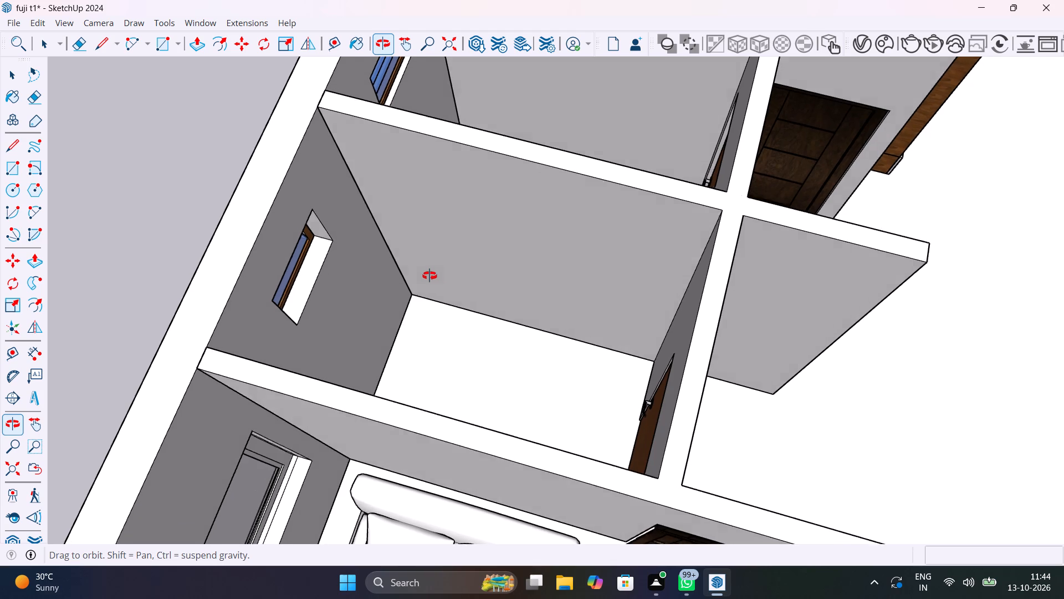
{"action": "middle_click_drag", "start_coordinate": [429, 276], "coordinate": [431, 272]}
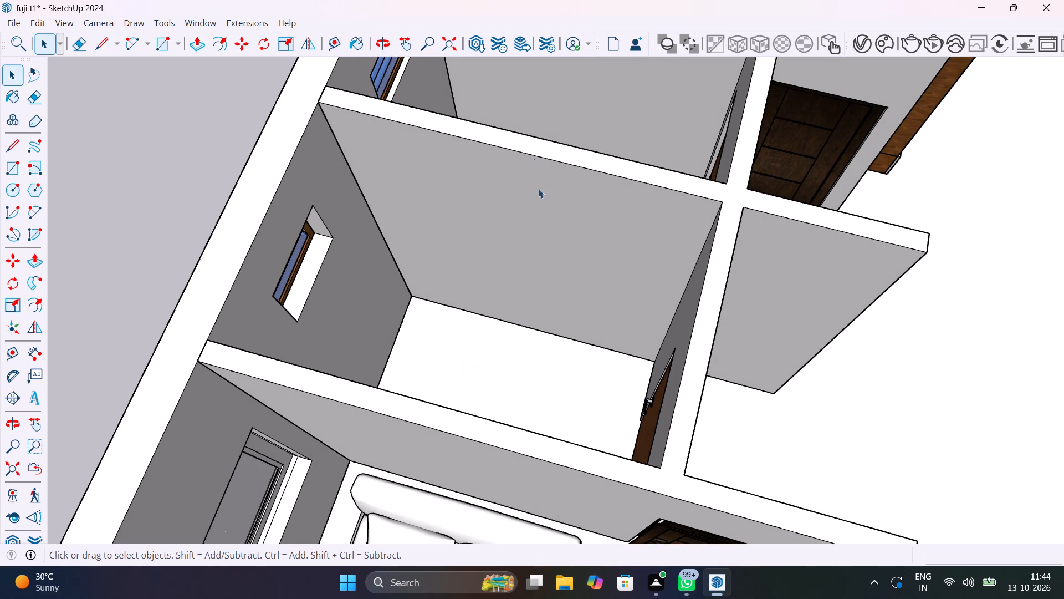
Search 3D Warehouse for "toilet".
{"action": "left_click", "coordinate": [210, 26]}
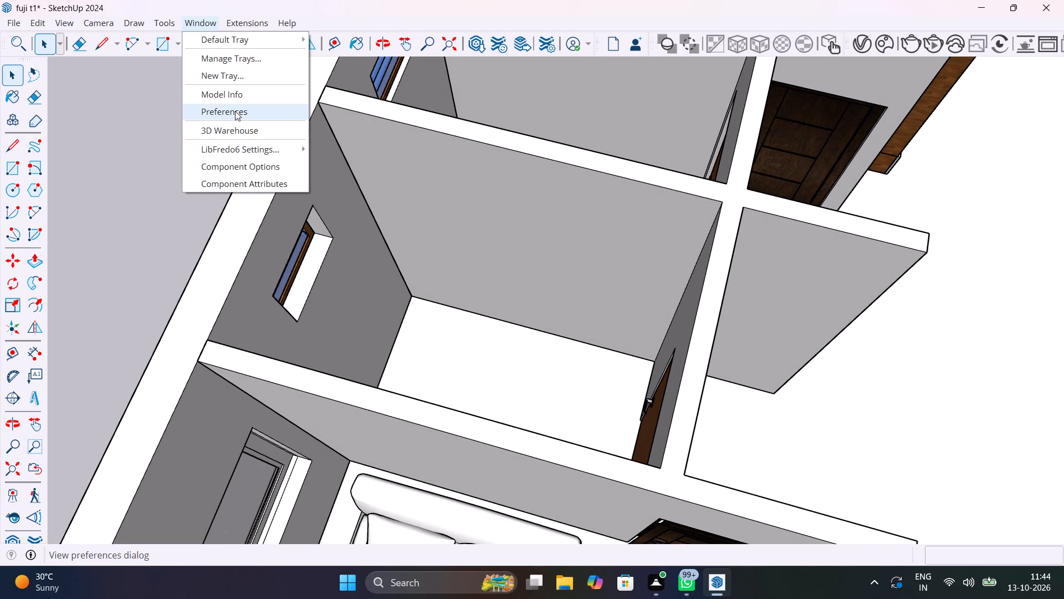
{"action": "left_click", "coordinate": [254, 135]}
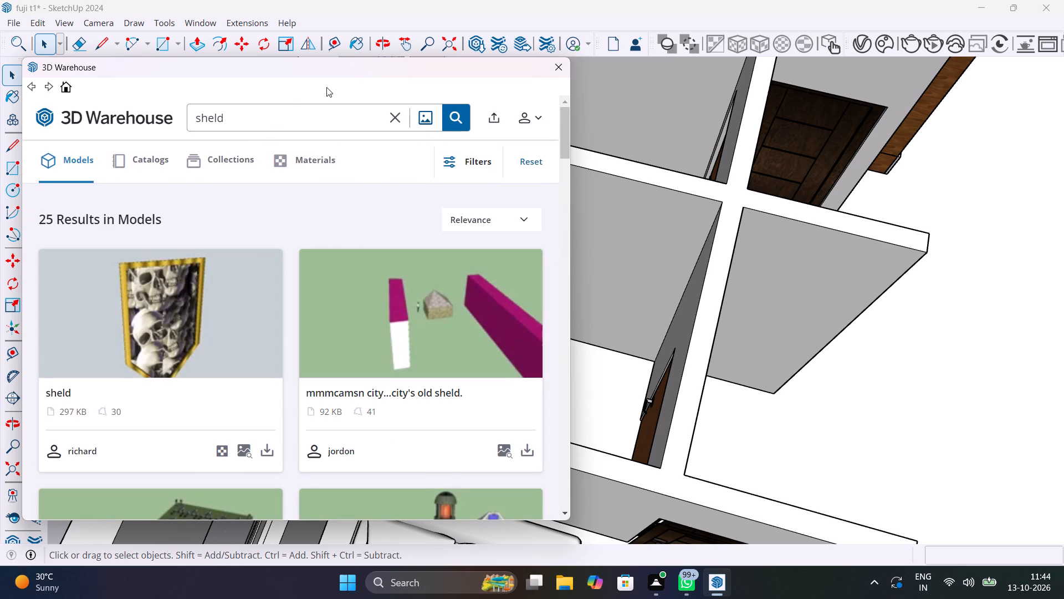
{"action": "left_click", "coordinate": [393, 119]}
{"action": "type", "text": "toilet"}
{"action": "key", "text": "Return"}
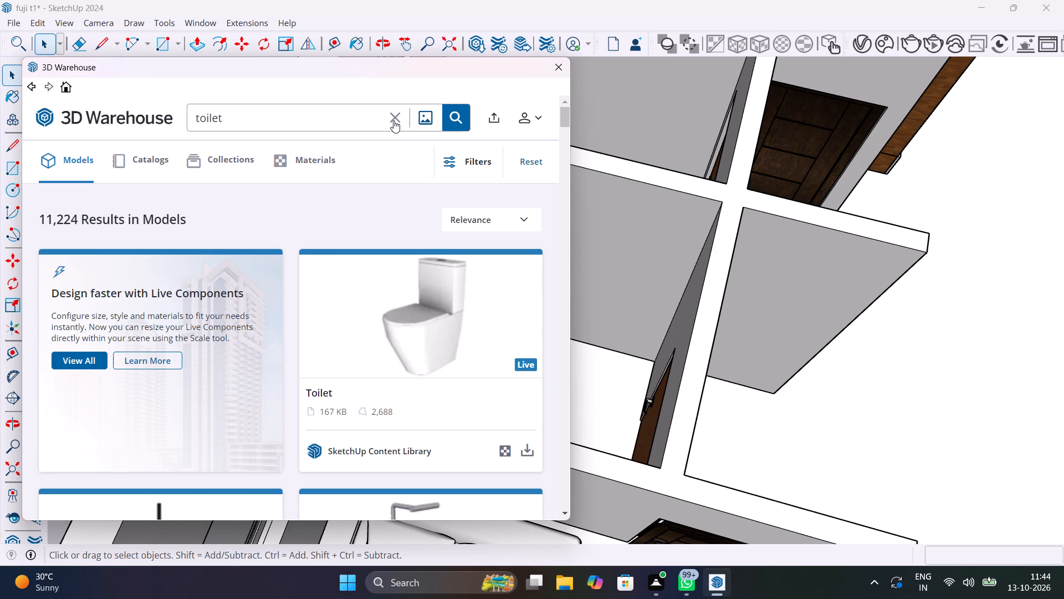
Browse the toilet models in the search results and compare them with the live Toilet component.
{"action": "scroll", "coordinate": [403, 331], "scroll_direction": "down", "scroll_amount": 3}
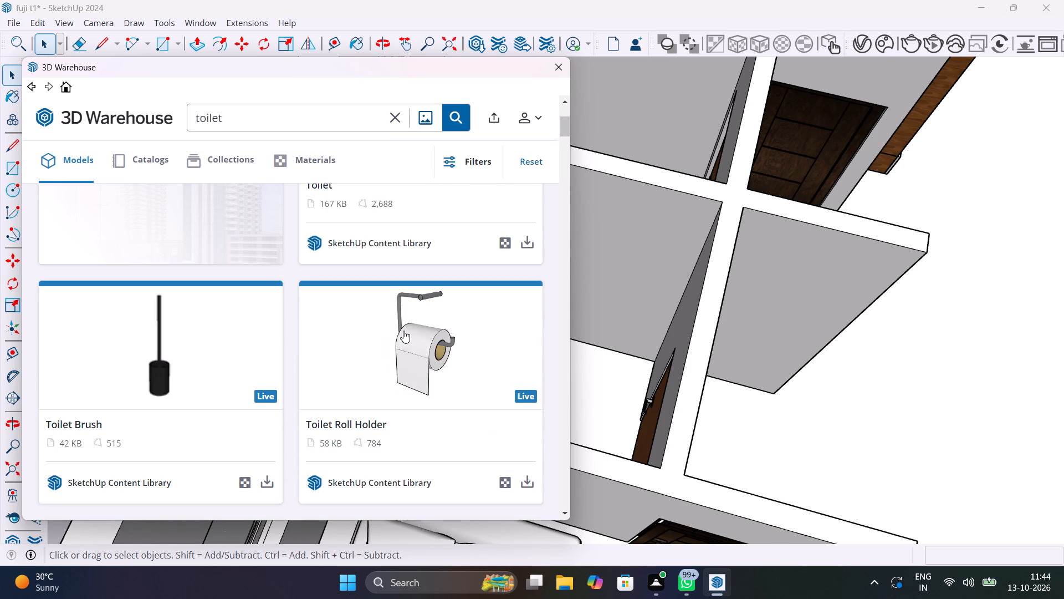
{"action": "scroll", "coordinate": [403, 331], "scroll_direction": "down", "scroll_amount": 4}
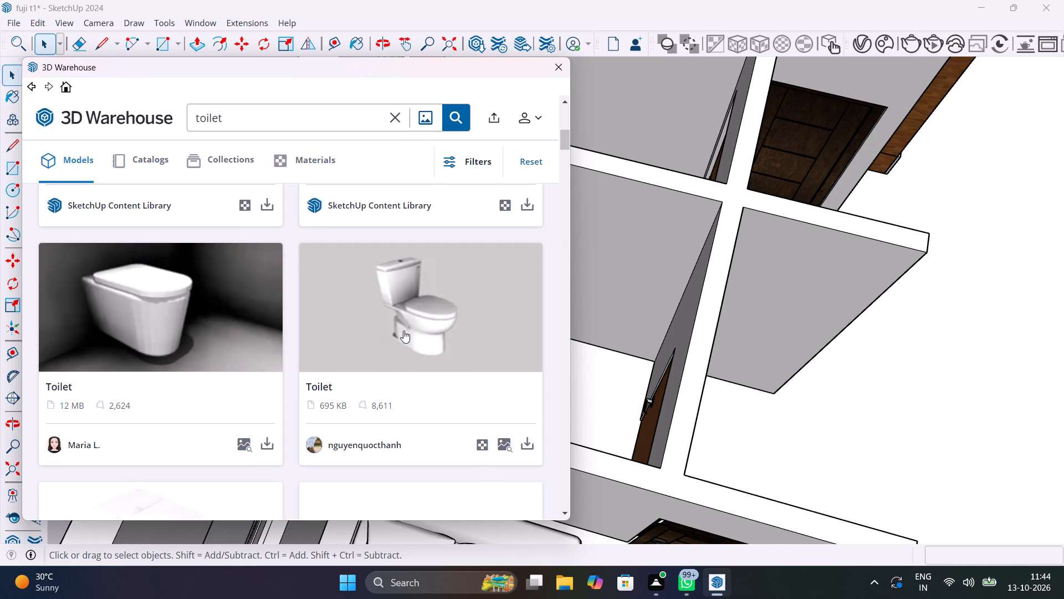
{"action": "scroll", "coordinate": [403, 331], "scroll_direction": "down", "scroll_amount": 6}
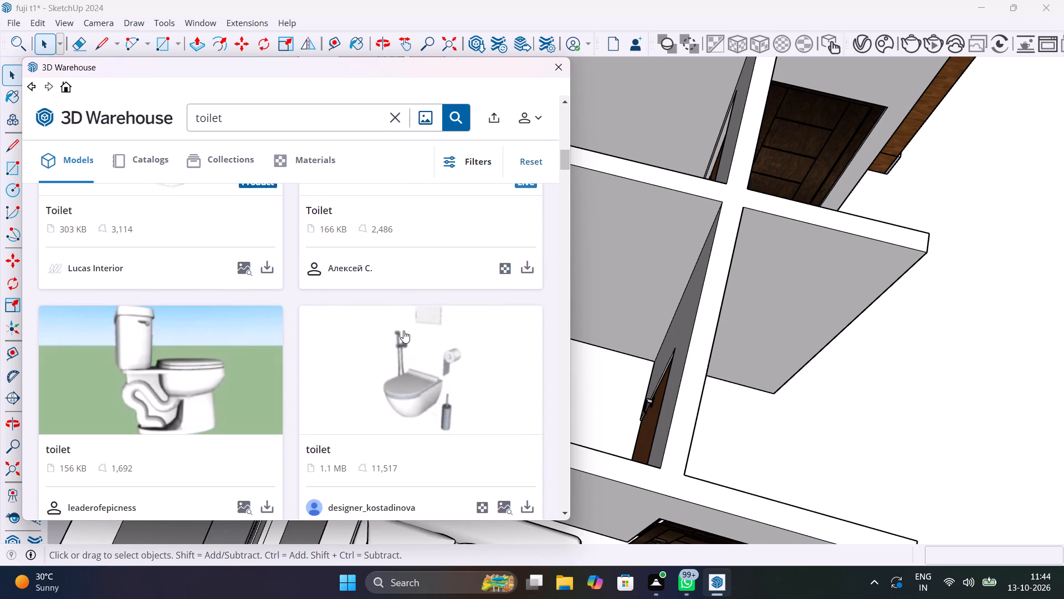
{"action": "scroll", "coordinate": [403, 331], "scroll_direction": "down", "scroll_amount": 7}
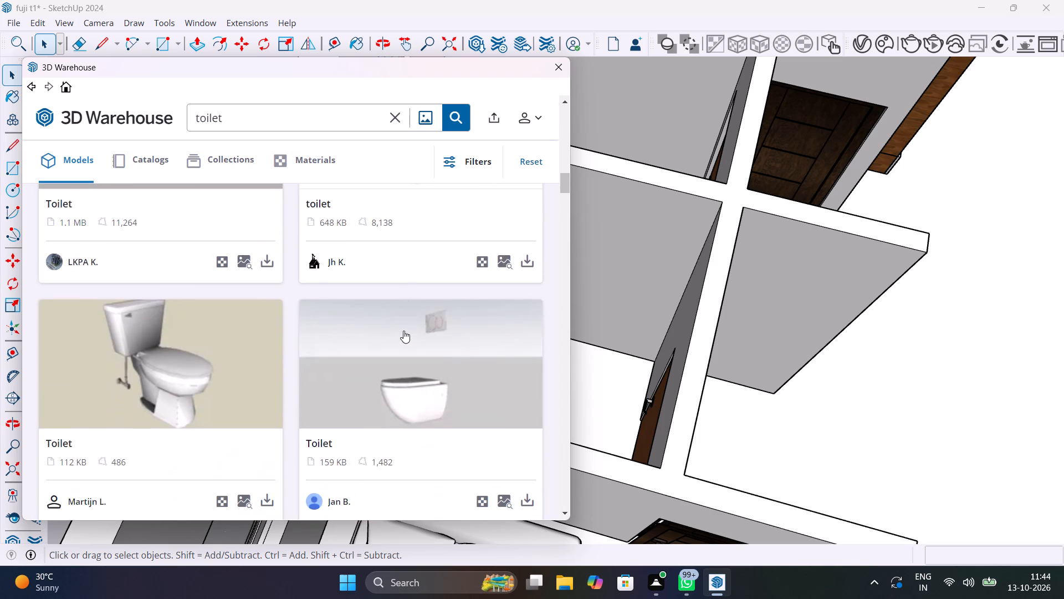
{"action": "scroll", "coordinate": [403, 331], "scroll_direction": "down", "scroll_amount": 8}
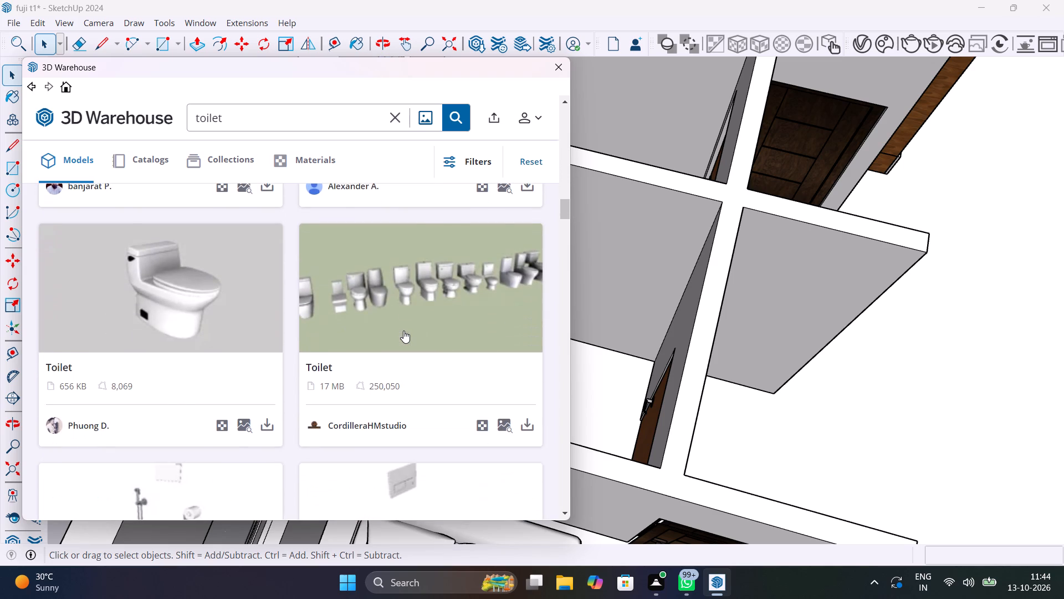
{"action": "scroll", "coordinate": [403, 331], "scroll_direction": "down", "scroll_amount": 6}
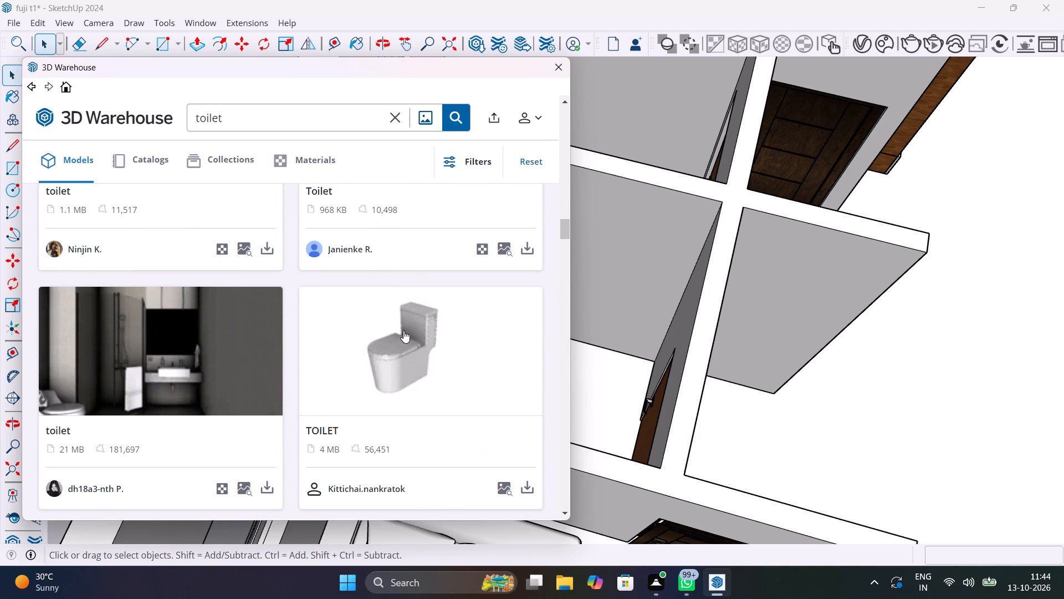
{"action": "scroll", "coordinate": [403, 331], "scroll_direction": "down", "scroll_amount": 6}
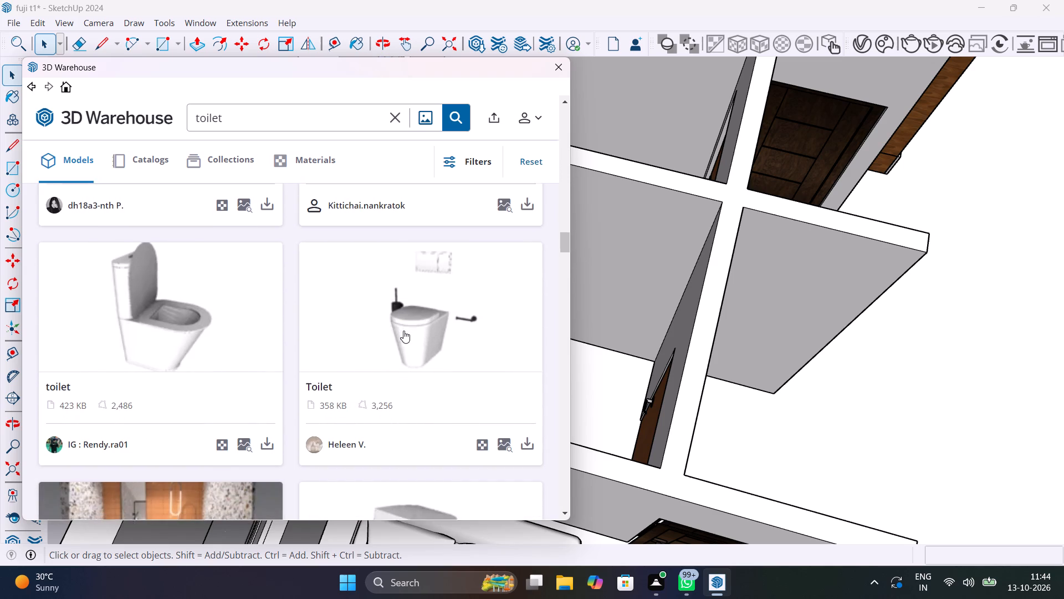
{"action": "scroll", "coordinate": [403, 331], "scroll_direction": "down", "scroll_amount": 9}
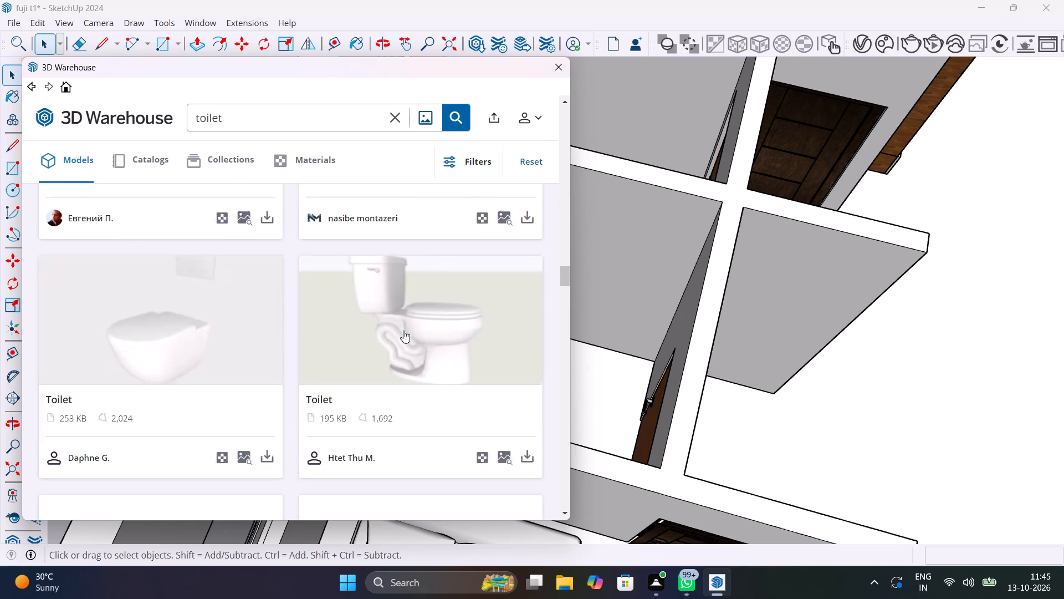
{"action": "scroll", "coordinate": [403, 331], "scroll_direction": "down", "scroll_amount": 5}
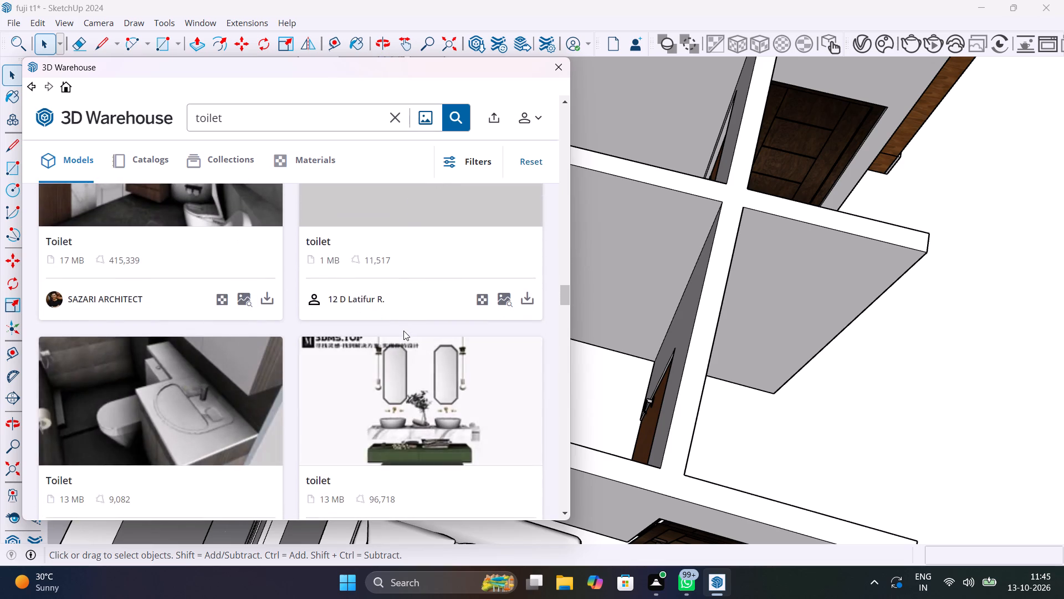
{"action": "scroll", "coordinate": [403, 331], "scroll_direction": "down", "scroll_amount": 9}
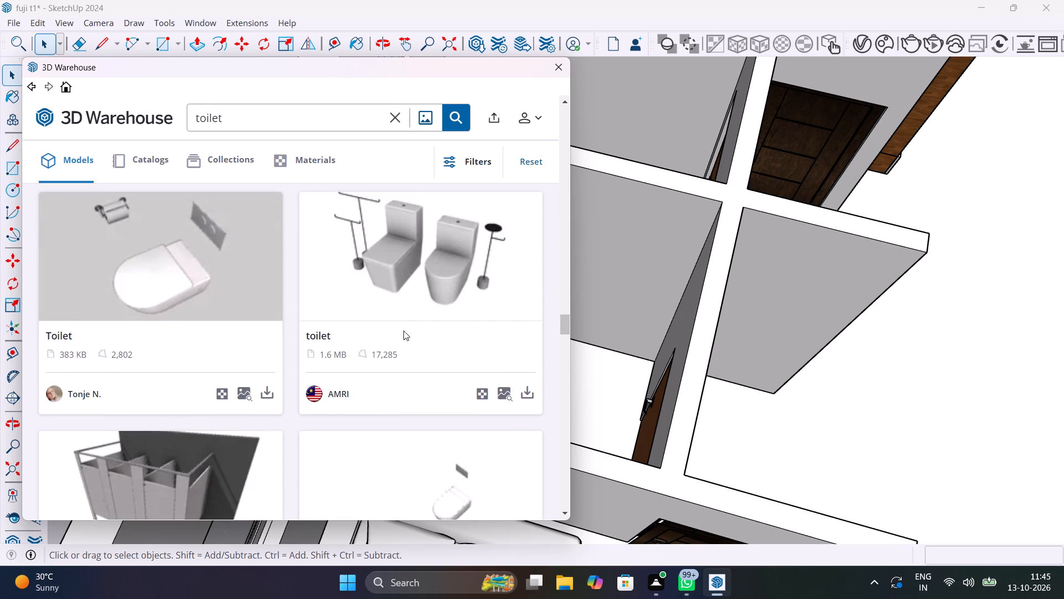
{"action": "scroll", "coordinate": [403, 331], "scroll_direction": "down", "scroll_amount": 7}
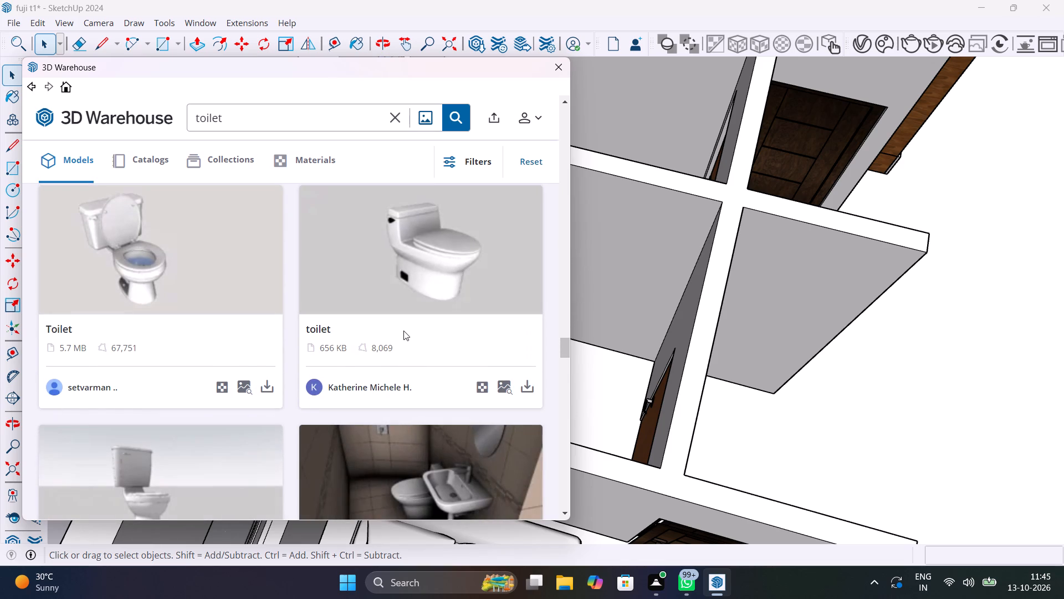
{"action": "scroll", "coordinate": [403, 331], "scroll_direction": "down", "scroll_amount": 3}
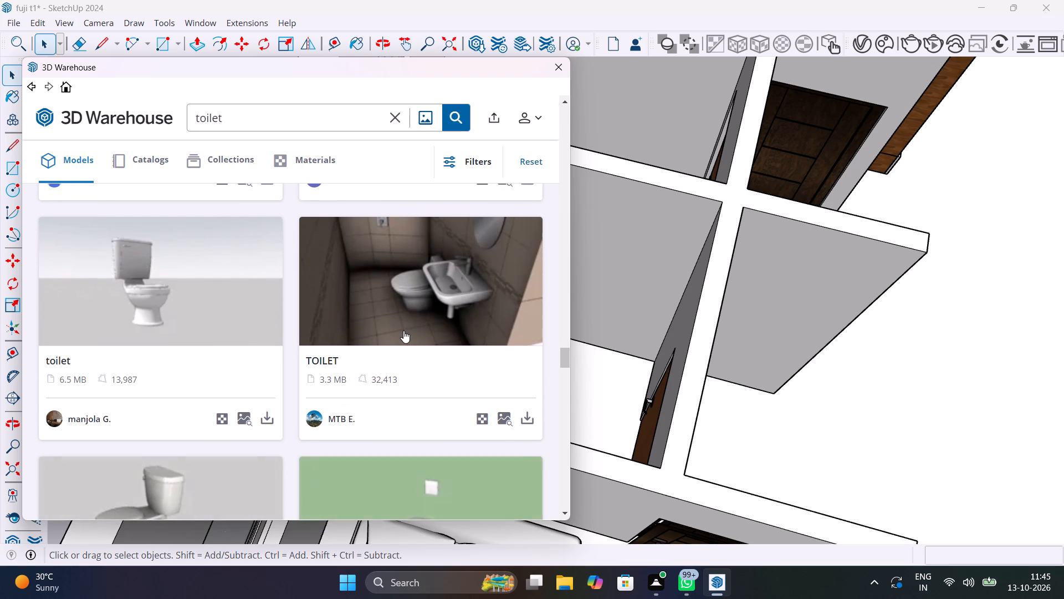
{"action": "scroll", "coordinate": [403, 331], "scroll_direction": "up", "scroll_amount": 18}
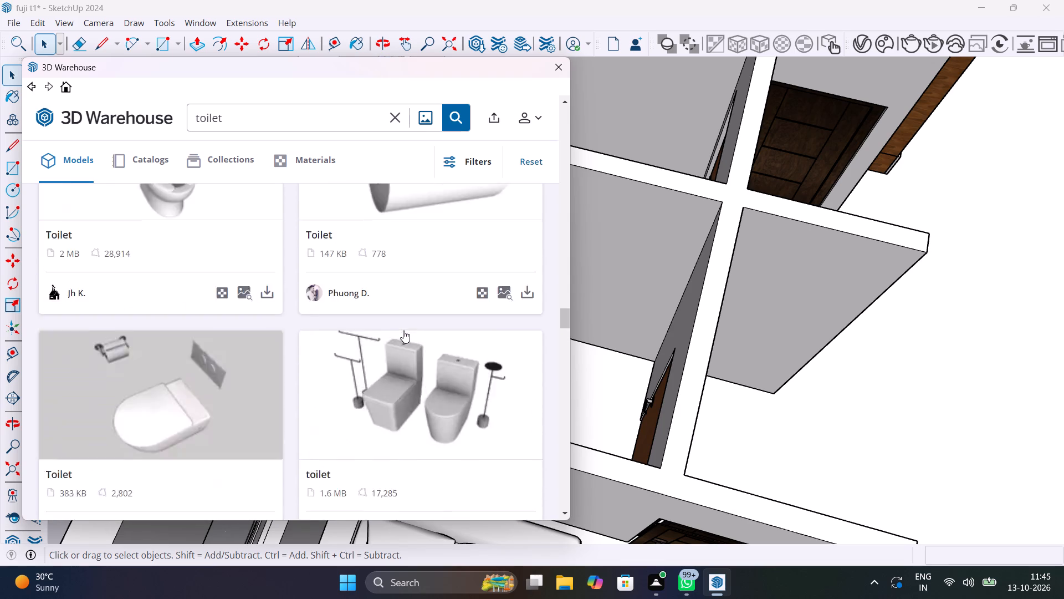
{"action": "scroll", "coordinate": [403, 331], "scroll_direction": "up", "scroll_amount": 20}
{"action": "scroll", "coordinate": [403, 331], "scroll_direction": "up", "scroll_amount": 20}
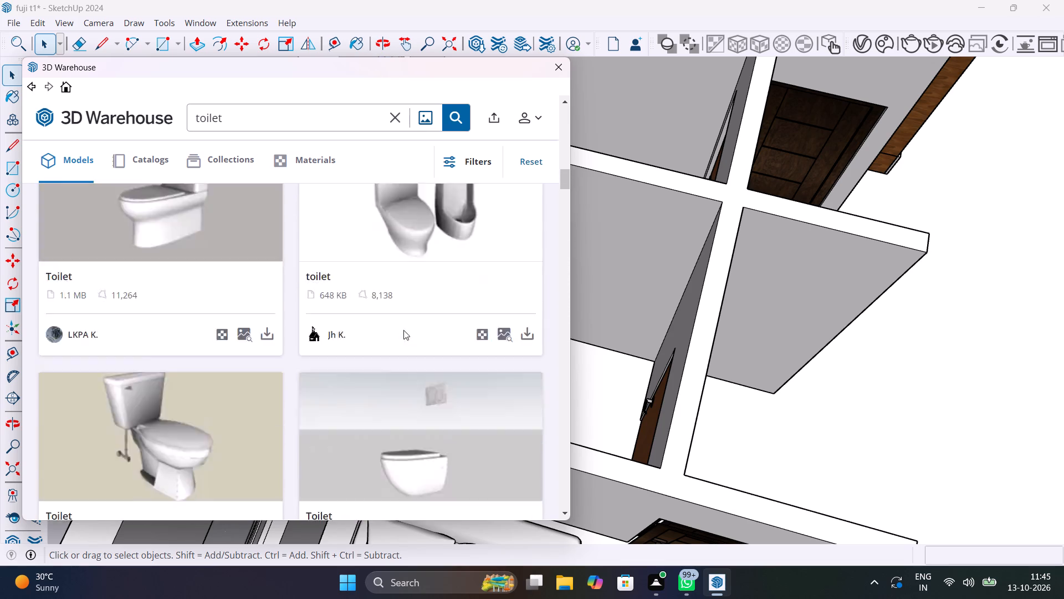
{"action": "scroll", "coordinate": [403, 330], "scroll_direction": "up", "scroll_amount": 20}
{"action": "scroll", "coordinate": [403, 330], "scroll_direction": "up", "scroll_amount": 4}
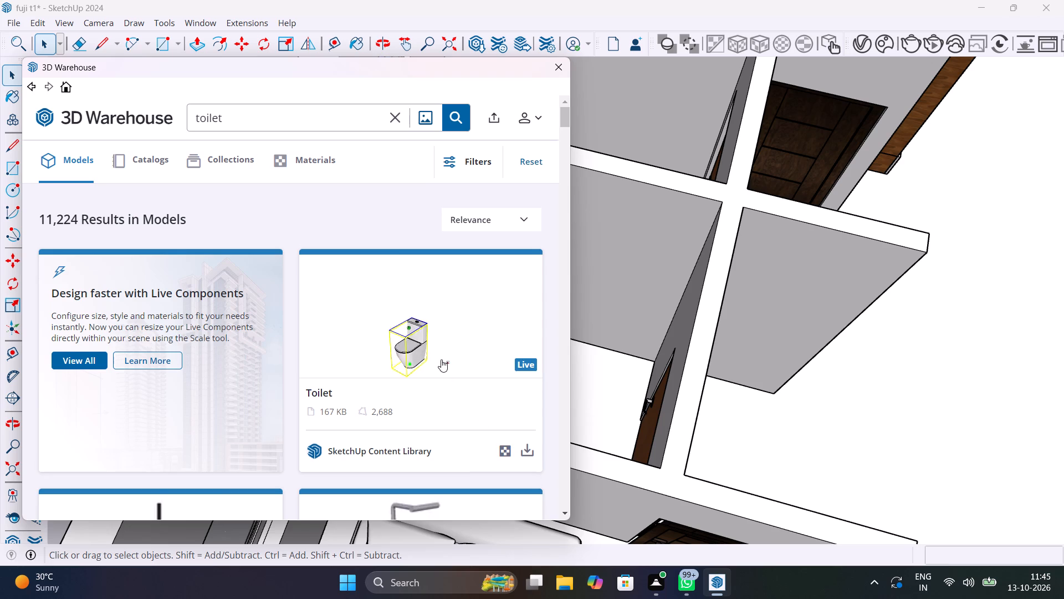
{"action": "scroll", "coordinate": [441, 359], "scroll_direction": "down", "scroll_amount": 4}
{"action": "scroll", "coordinate": [441, 359], "scroll_direction": "up", "scroll_amount": 4}
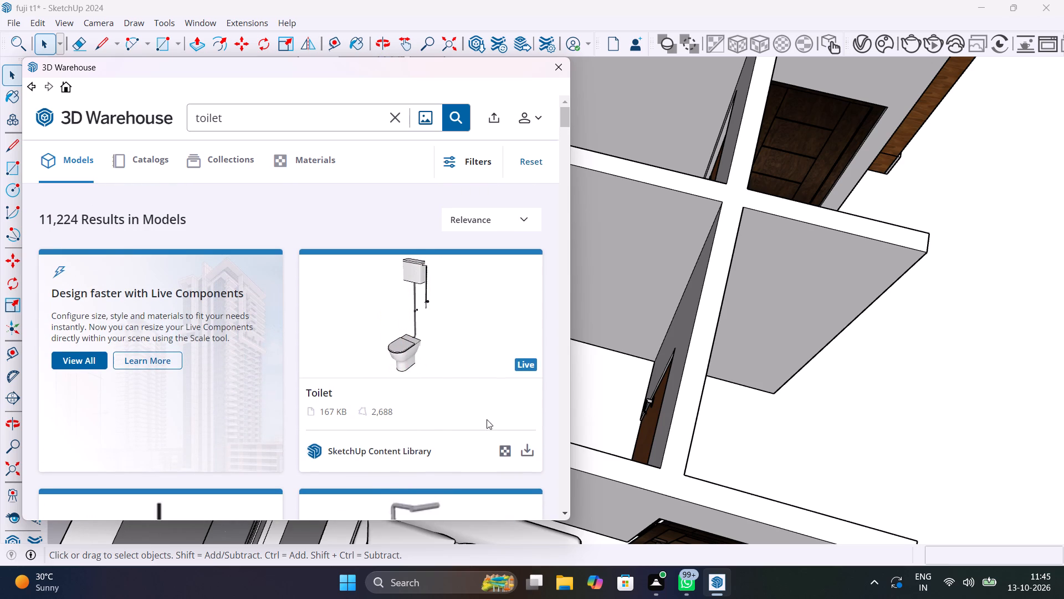
Load the live Toilet component from SketchUp Content Library into the model and place it on the empty bathroom's floor.
{"action": "left_click", "coordinate": [529, 449]}
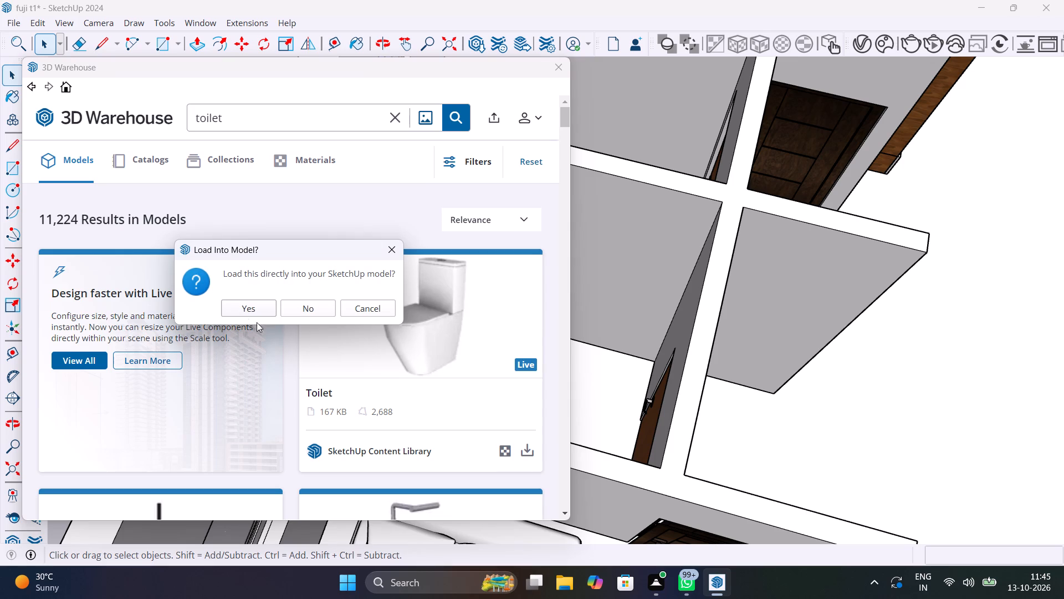
{"action": "left_click", "coordinate": [248, 308]}
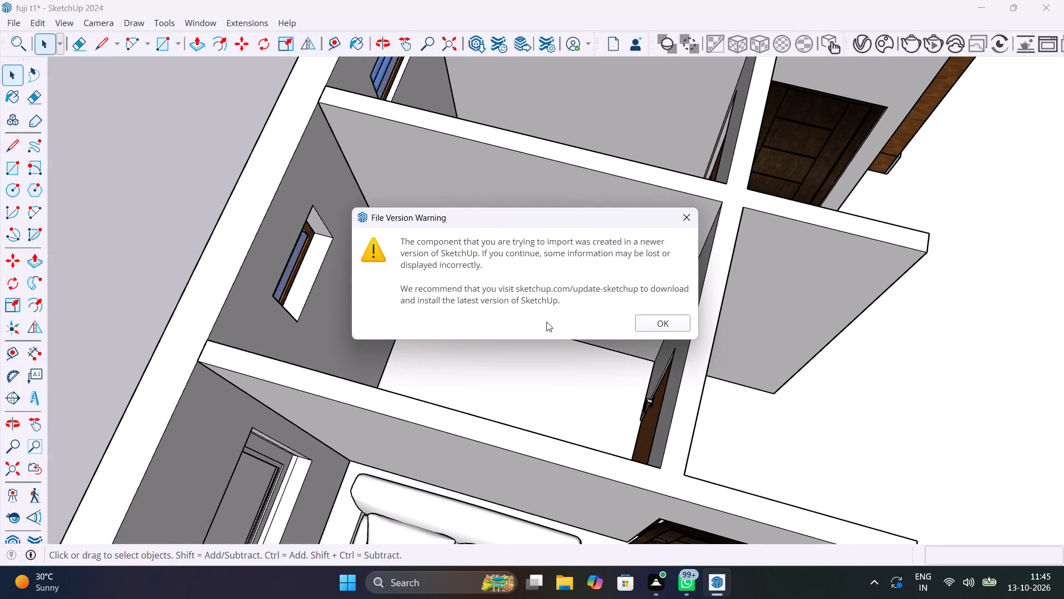
{"action": "left_click", "coordinate": [648, 320]}
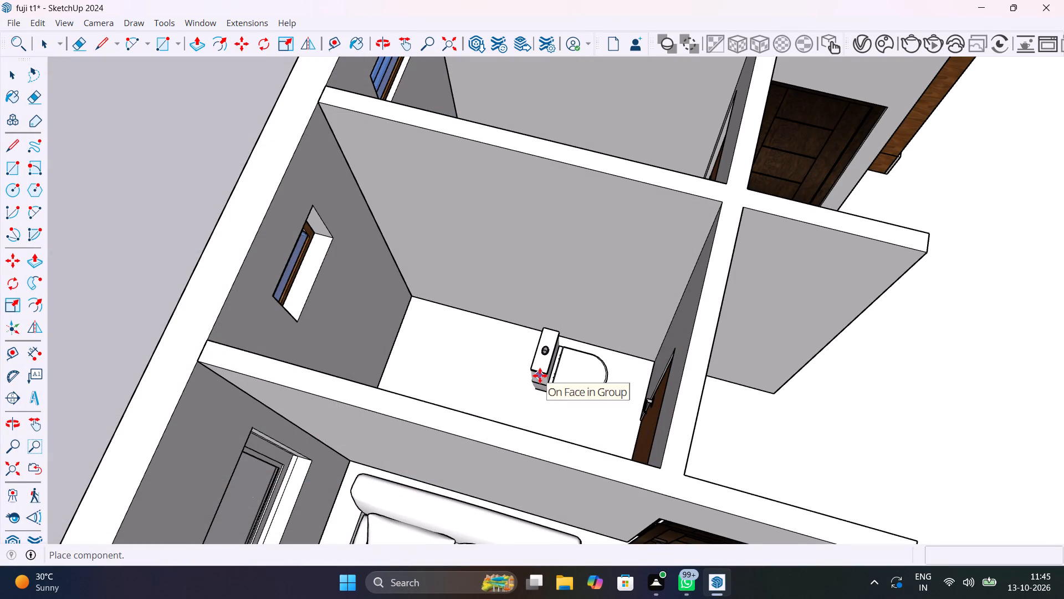
{"action": "scroll", "coordinate": [540, 374], "scroll_direction": "up", "scroll_amount": 8}
{"action": "scroll", "coordinate": [544, 373], "scroll_direction": "down", "scroll_amount": 1}
{"action": "middle_click_drag", "start_coordinate": [544, 373], "coordinate": [637, 378]}
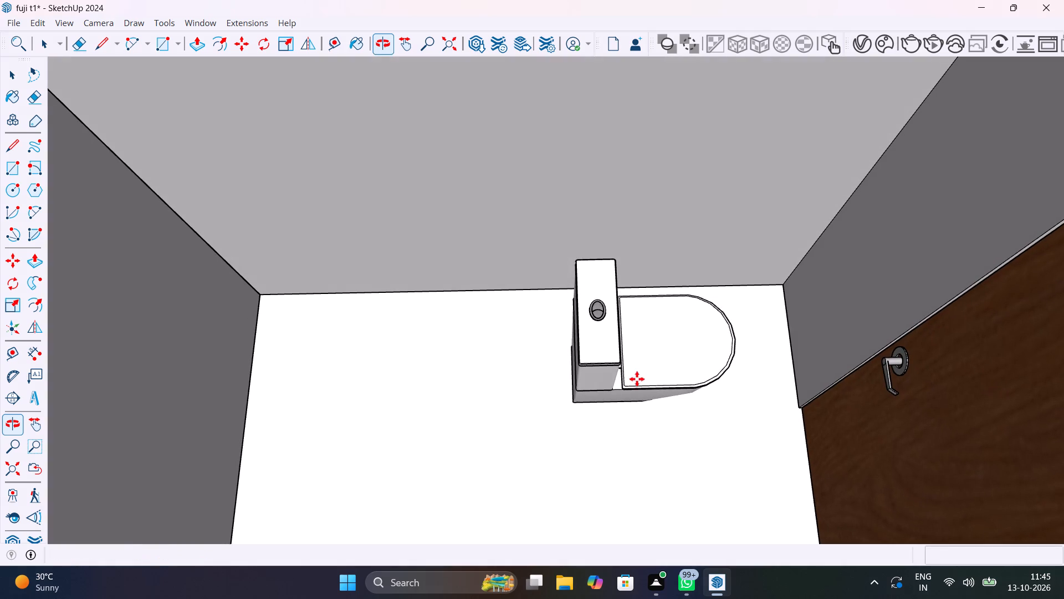
{"action": "left_click", "coordinate": [615, 360]}
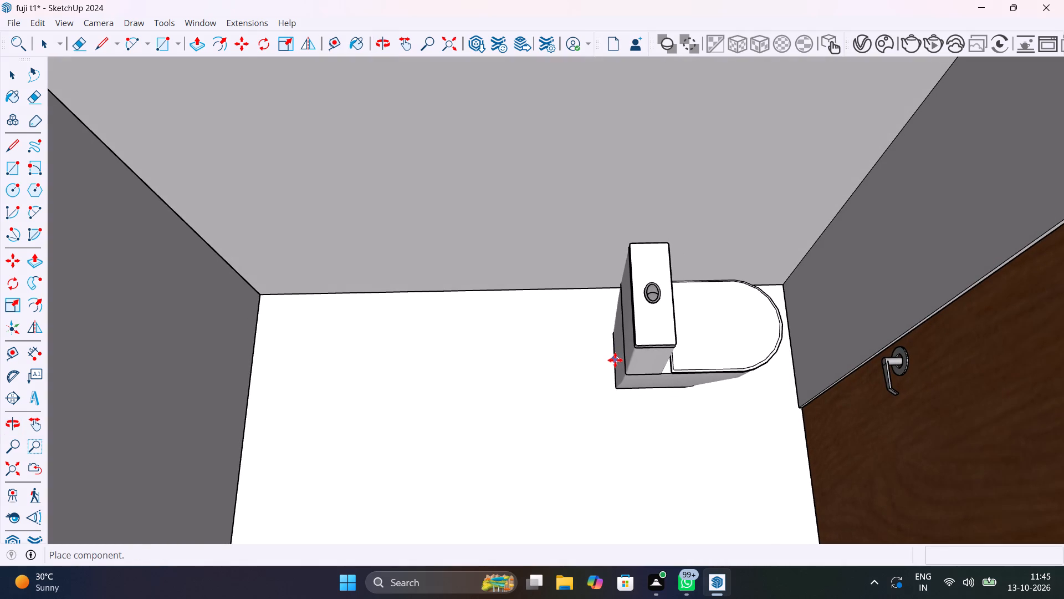
Rotate the toilet 90 degrees on the bathroom floor.
{"action": "key", "text": "q"}
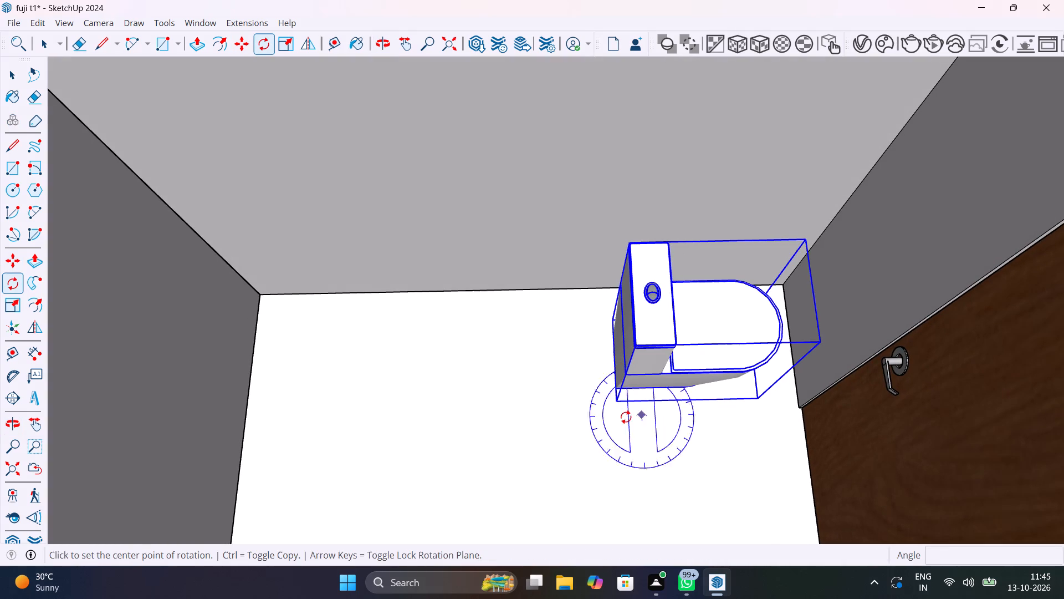
{"action": "left_click", "coordinate": [621, 415]}
{"action": "left_click", "coordinate": [576, 409]}
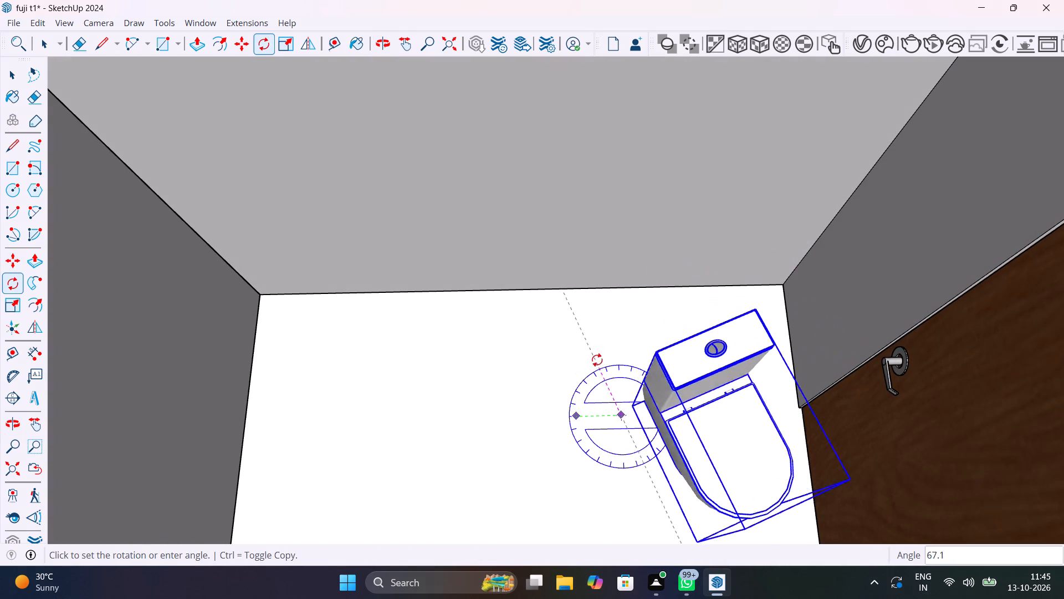
{"action": "type", "text": "90"}
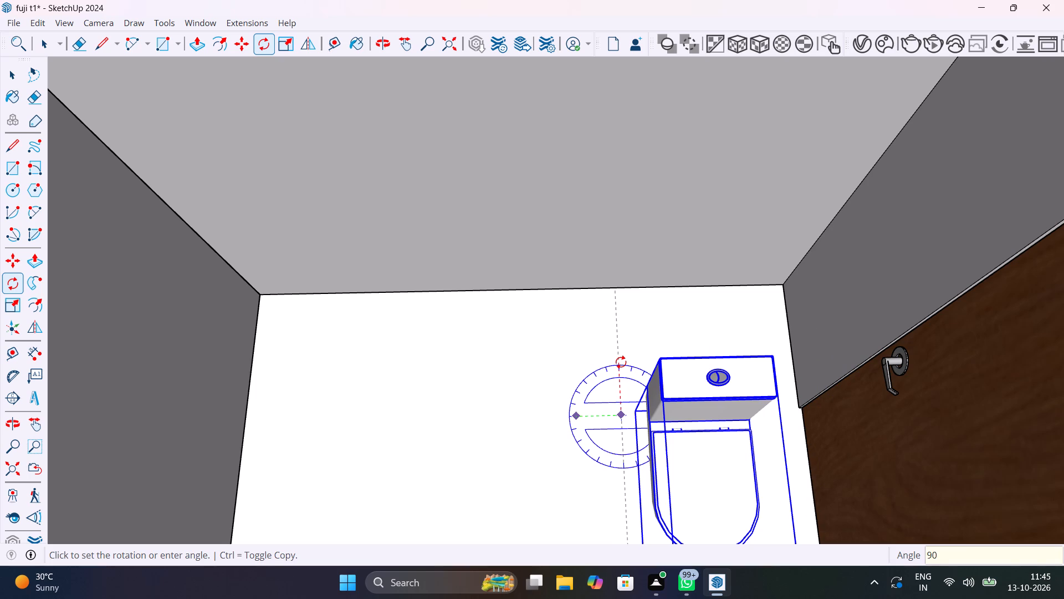
{"action": "key", "text": "Return"}
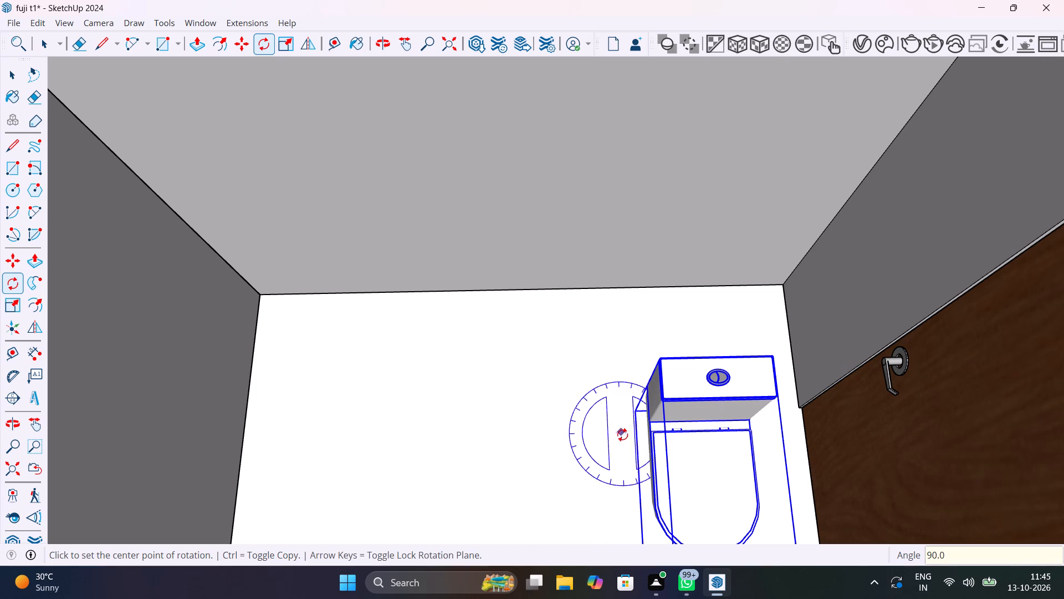
Move the toilet by its bottom rear corner about 1' 9" so its tank backs onto the bathroom's side wall.
{"action": "middle_click_drag", "start_coordinate": [540, 428], "coordinate": [824, 368], "text": "shift"}
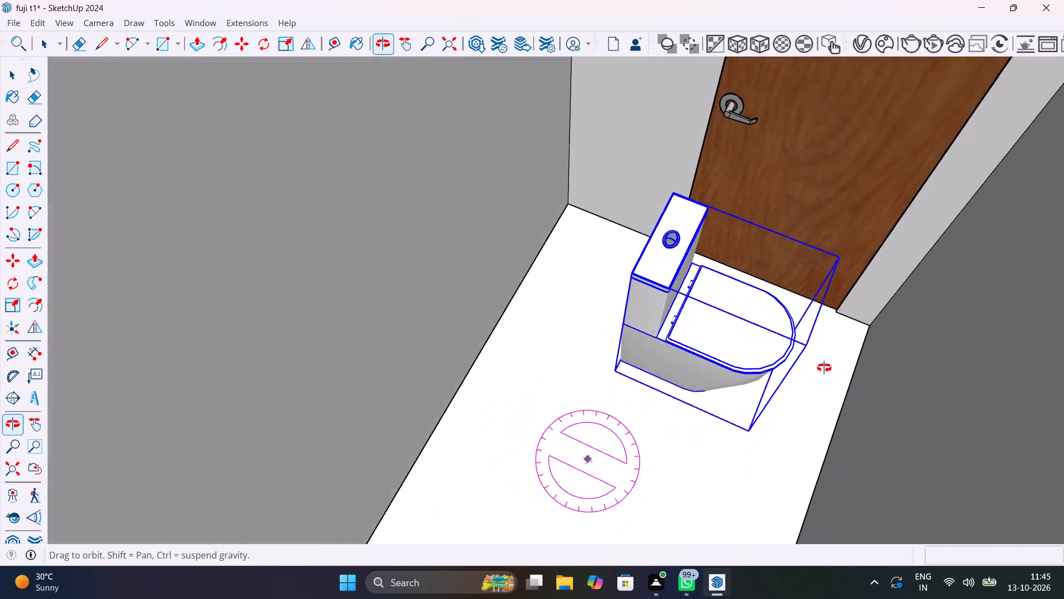
{"action": "middle_click_drag", "start_coordinate": [824, 368], "coordinate": [872, 347], "text": "shift"}
{"action": "key", "text": "m"}
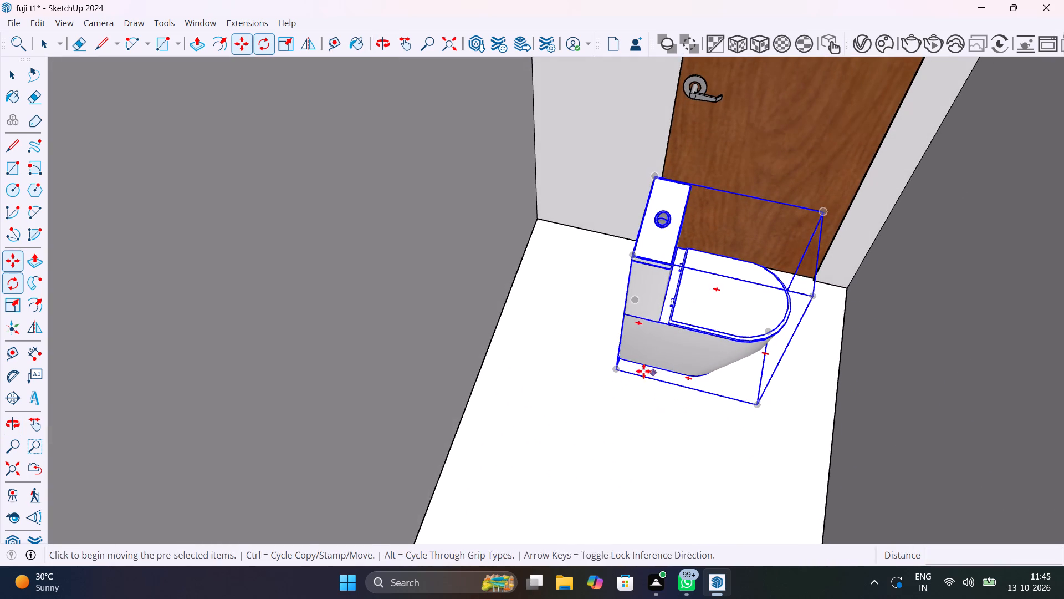
{"action": "left_click", "coordinate": [613, 372]}
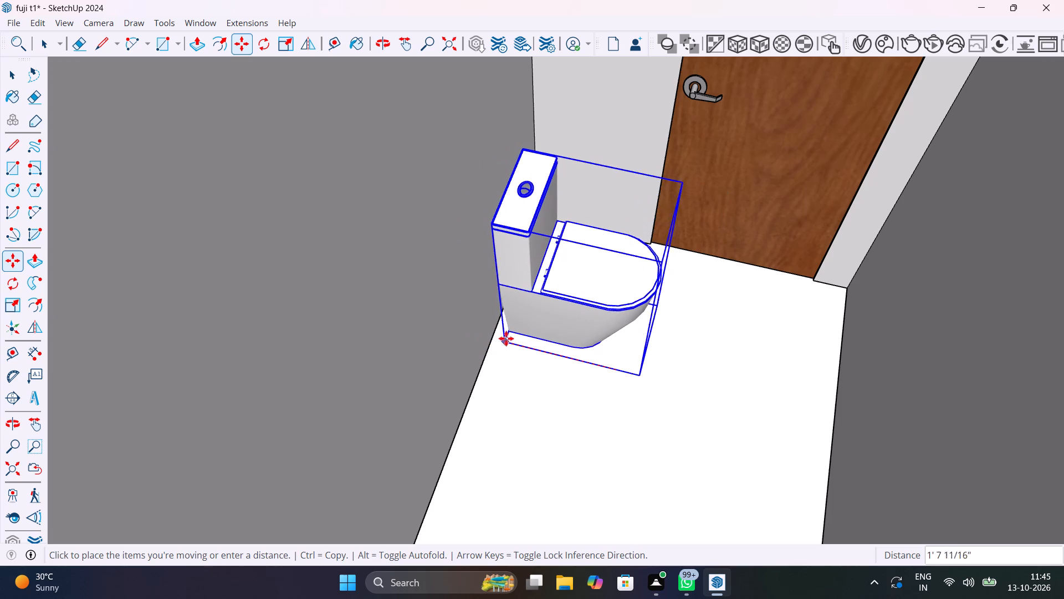
{"action": "left_click", "coordinate": [495, 348]}
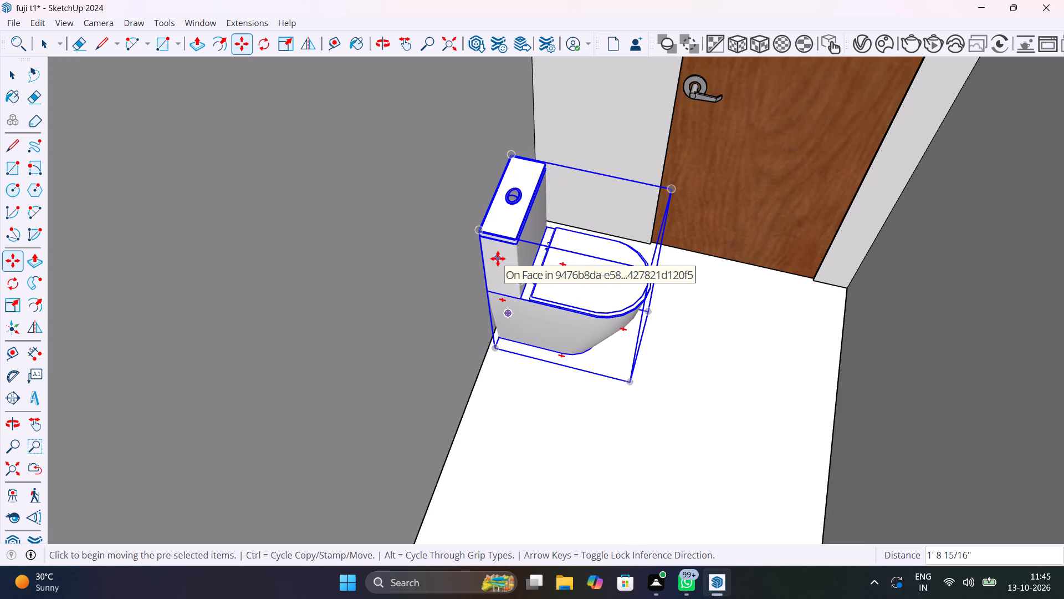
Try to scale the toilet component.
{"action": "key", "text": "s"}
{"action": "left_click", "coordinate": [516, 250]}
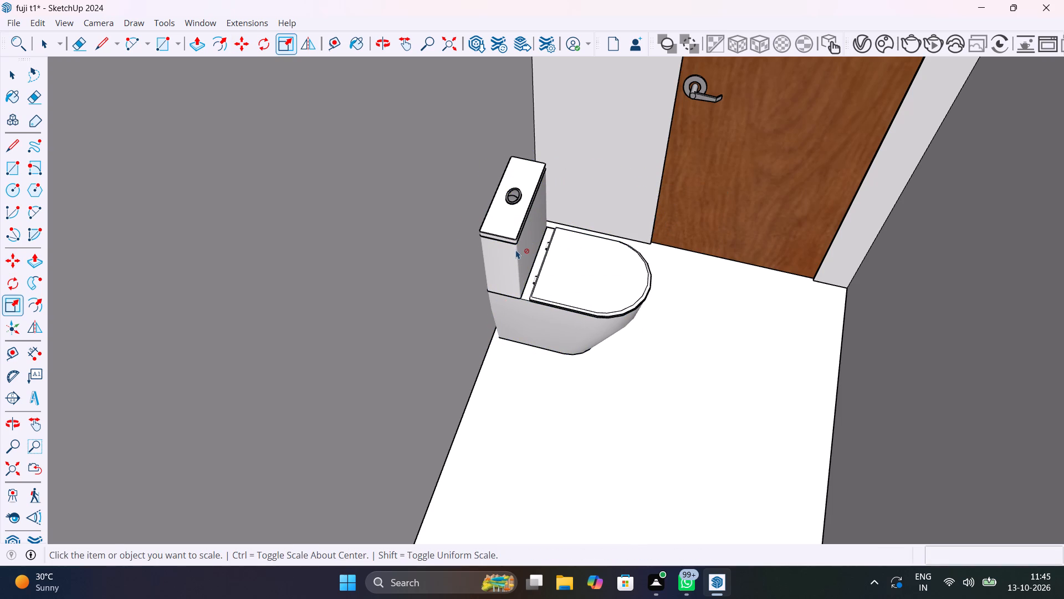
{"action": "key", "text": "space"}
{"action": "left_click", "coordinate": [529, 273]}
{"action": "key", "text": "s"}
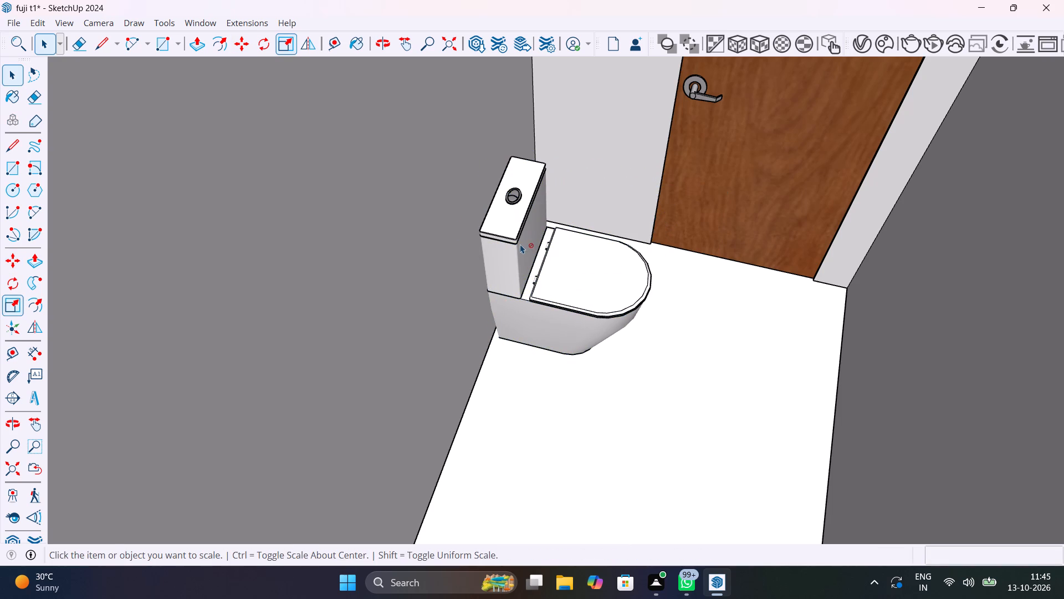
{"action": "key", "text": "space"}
Move the toilet 1' vertically upward from its bottom rear corner.
{"action": "left_click", "coordinate": [519, 319]}
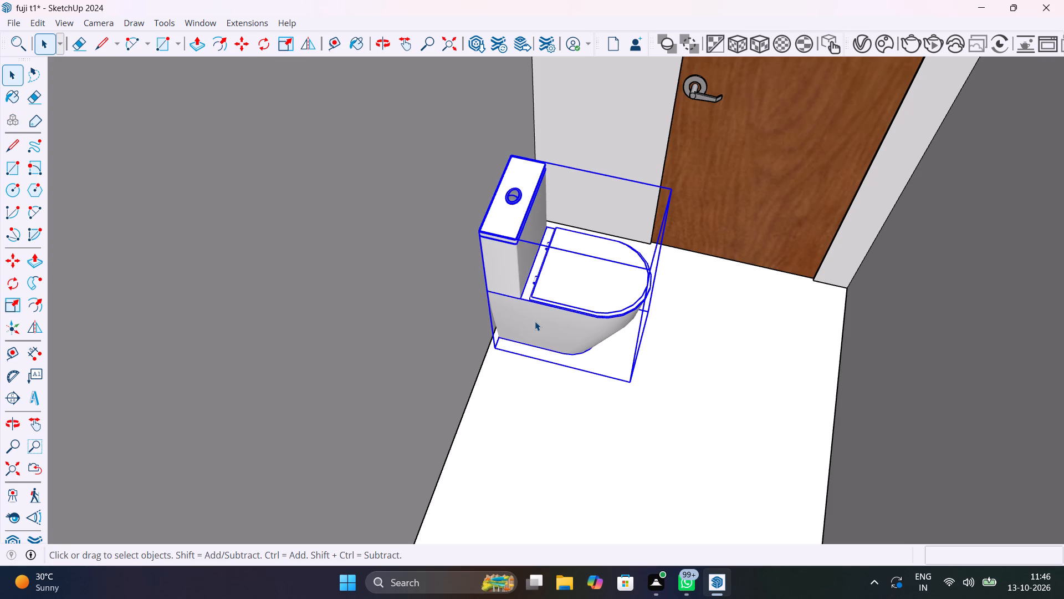
{"action": "key", "text": "m"}
{"action": "left_click", "coordinate": [500, 348]}
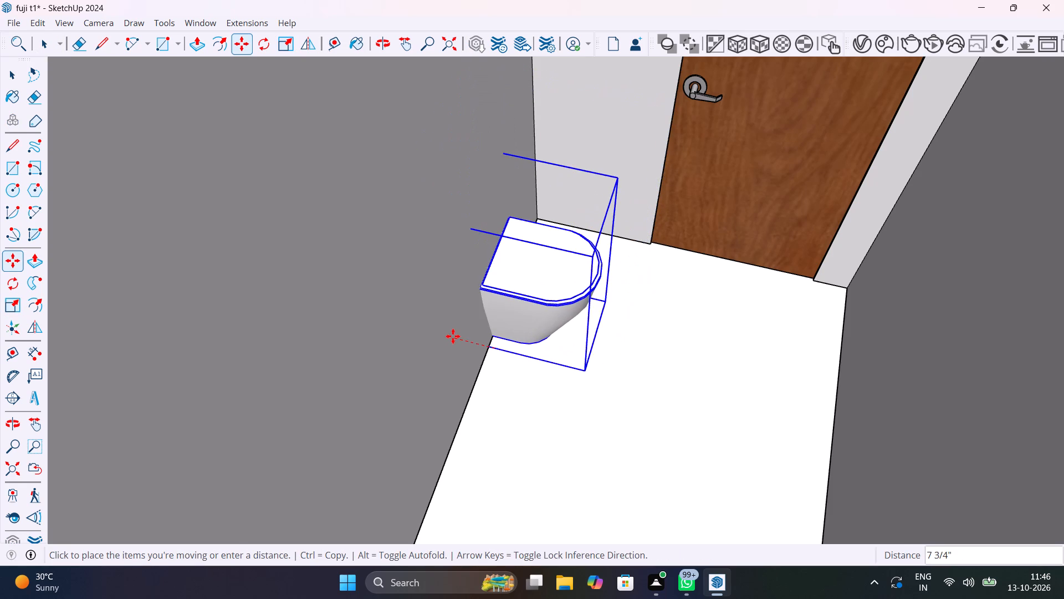
{"action": "middle_click_drag", "start_coordinate": [469, 334], "coordinate": [500, 293]}
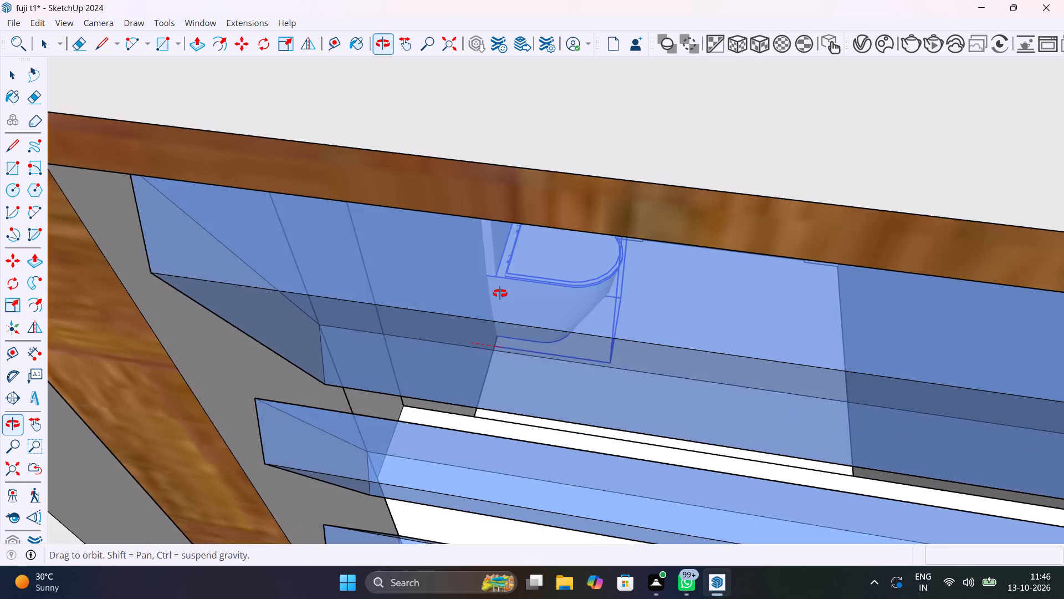
{"action": "middle_click_drag", "start_coordinate": [500, 293], "coordinate": [500, 340]}
{"action": "scroll", "coordinate": [503, 344], "scroll_direction": "up", "scroll_amount": 9}
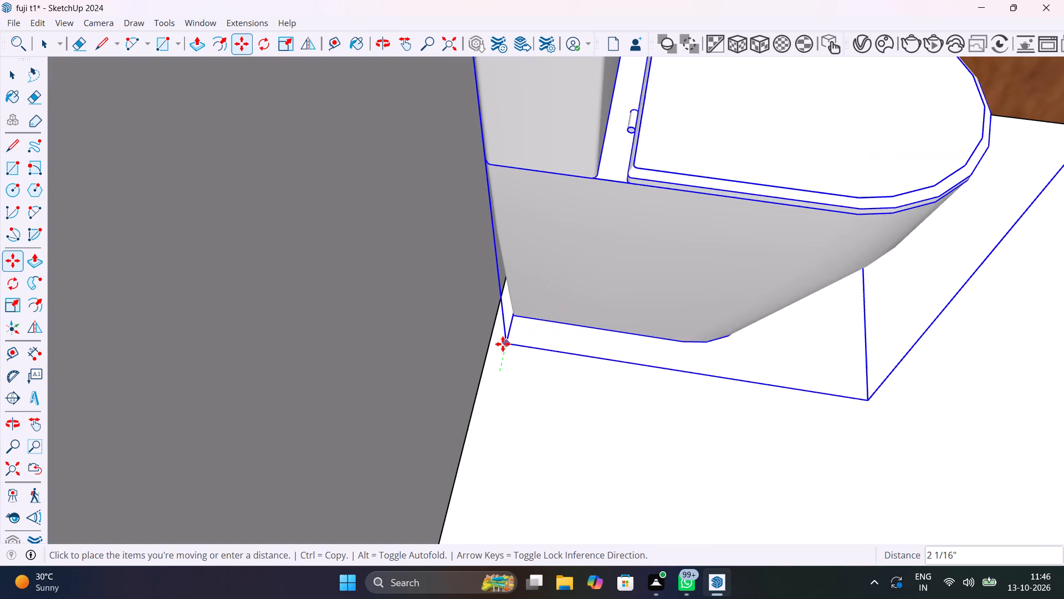
{"action": "middle_click_drag", "start_coordinate": [503, 344], "coordinate": [511, 219]}
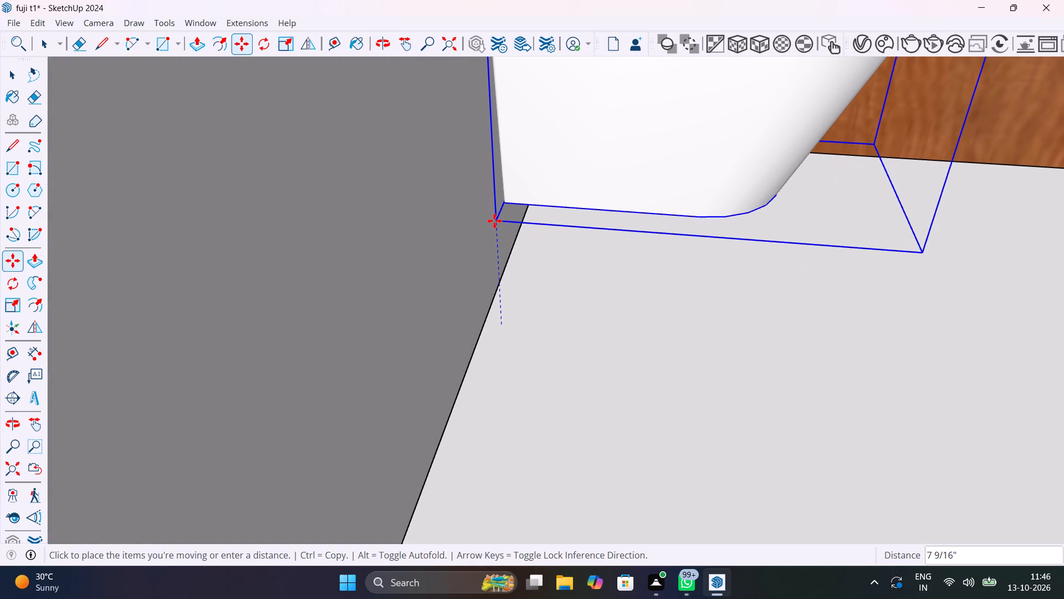
{"action": "type", "text": "1'"}
{"action": "key", "text": "Return"}
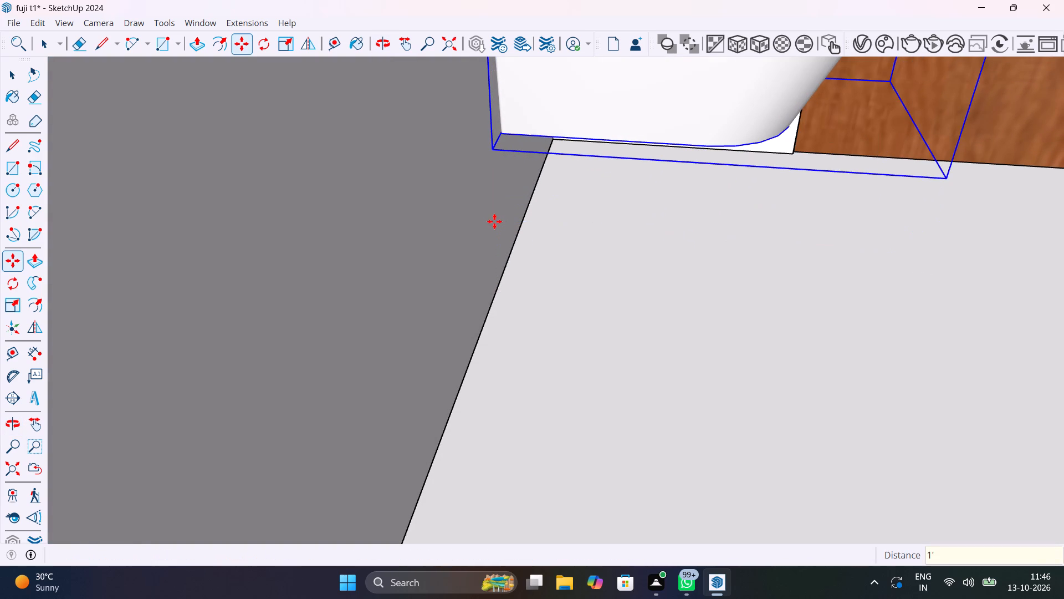
{"action": "scroll", "coordinate": [494, 221], "scroll_direction": "down", "scroll_amount": 5}
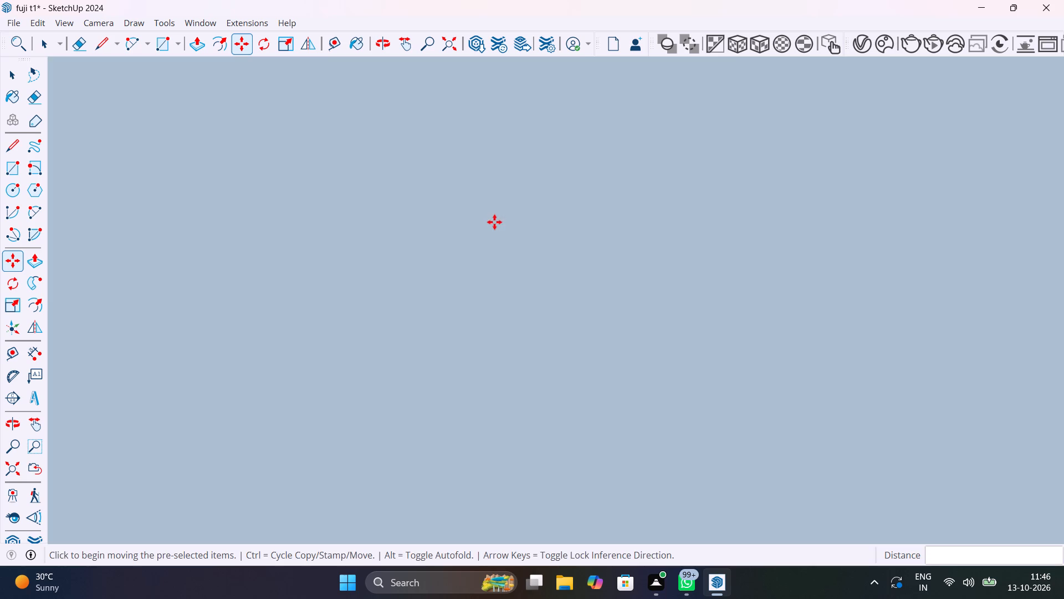
{"action": "scroll", "coordinate": [507, 210], "scroll_direction": "up", "scroll_amount": 20}
{"action": "scroll", "coordinate": [507, 210], "scroll_direction": "up", "scroll_amount": 7}
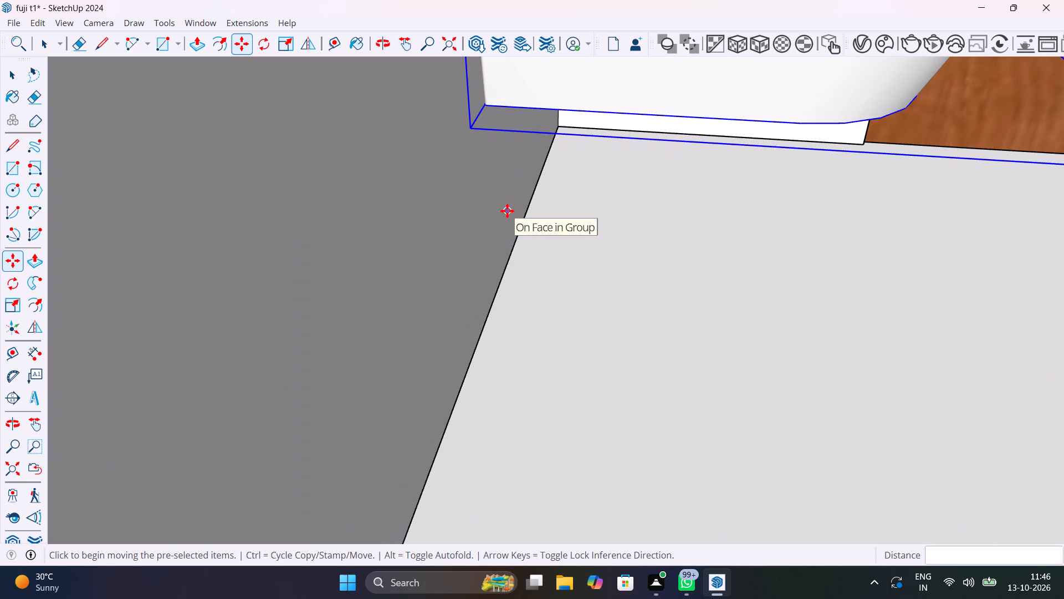
{"action": "key", "text": "space"}
Examine the toilet's placement in the bathroom close up and within the whole apartment.
{"action": "middle_click_drag", "start_coordinate": [538, 197], "coordinate": [519, 378], "text": "shift"}
{"action": "scroll", "coordinate": [532, 276], "scroll_direction": "down", "scroll_amount": 5}
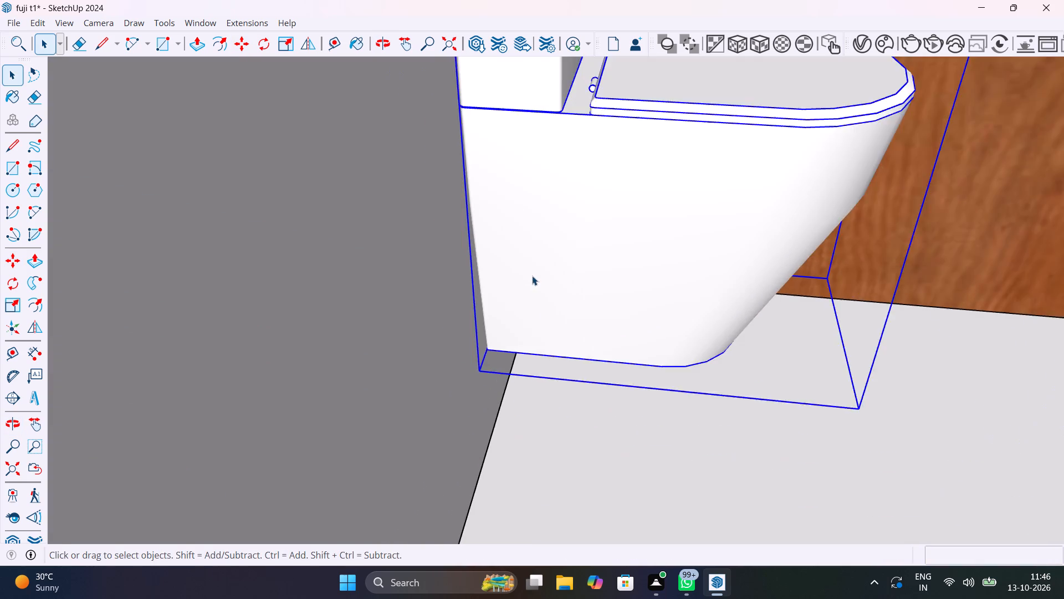
{"action": "scroll", "coordinate": [532, 276], "scroll_direction": "down", "scroll_amount": 8}
{"action": "middle_click_drag", "start_coordinate": [548, 237], "coordinate": [540, 398], "text": "shift"}
{"action": "scroll", "coordinate": [533, 212], "scroll_direction": "down", "scroll_amount": 4}
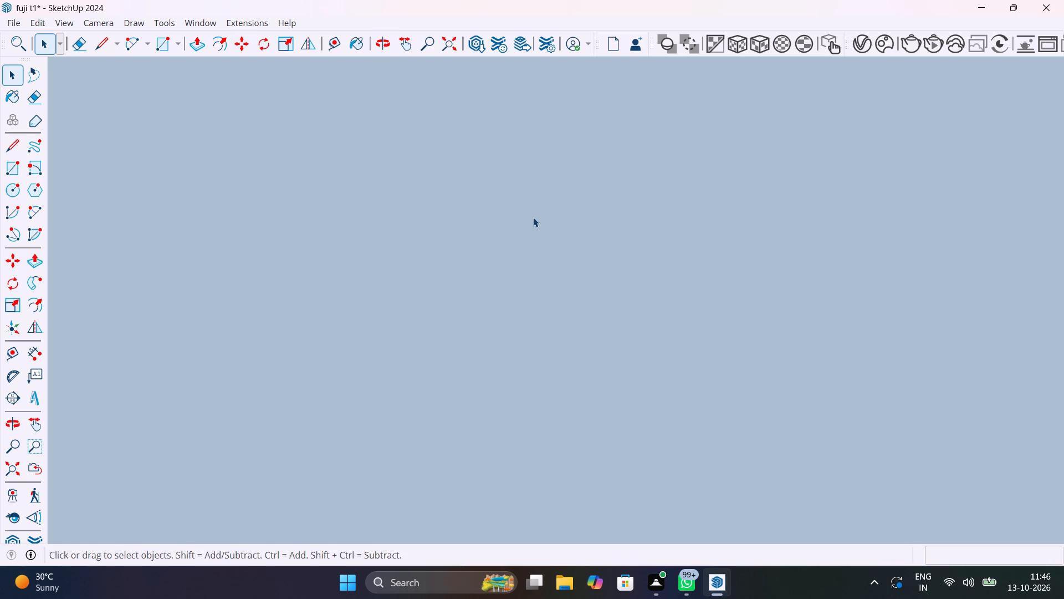
{"action": "scroll", "coordinate": [533, 217], "scroll_direction": "down", "scroll_amount": 19}
{"action": "left_click", "coordinate": [14, 475]}
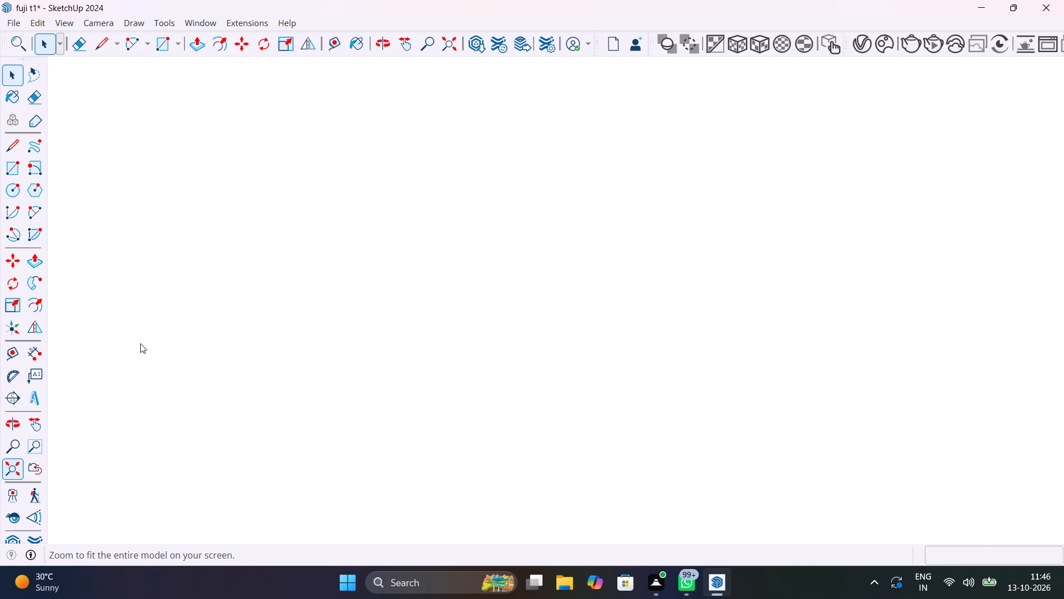
{"action": "scroll", "coordinate": [531, 281], "scroll_direction": "up", "scroll_amount": 5}
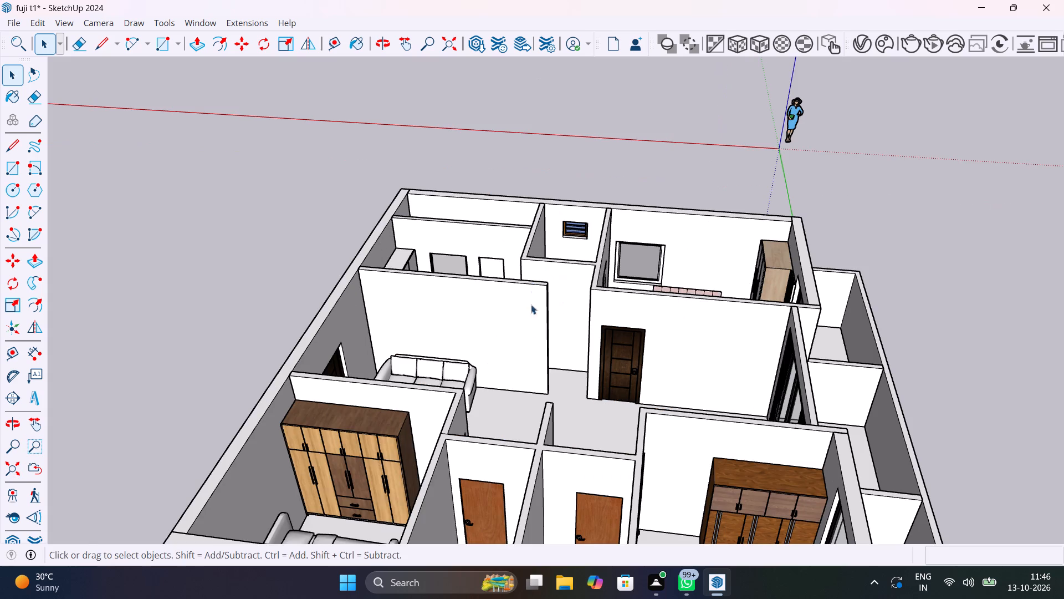
{"action": "middle_click_drag", "start_coordinate": [524, 342], "coordinate": [483, 190], "text": "shift"}
{"action": "middle_click_drag", "start_coordinate": [531, 321], "coordinate": [531, 421]}
{"action": "scroll", "coordinate": [532, 423], "scroll_direction": "up", "scroll_amount": 1}
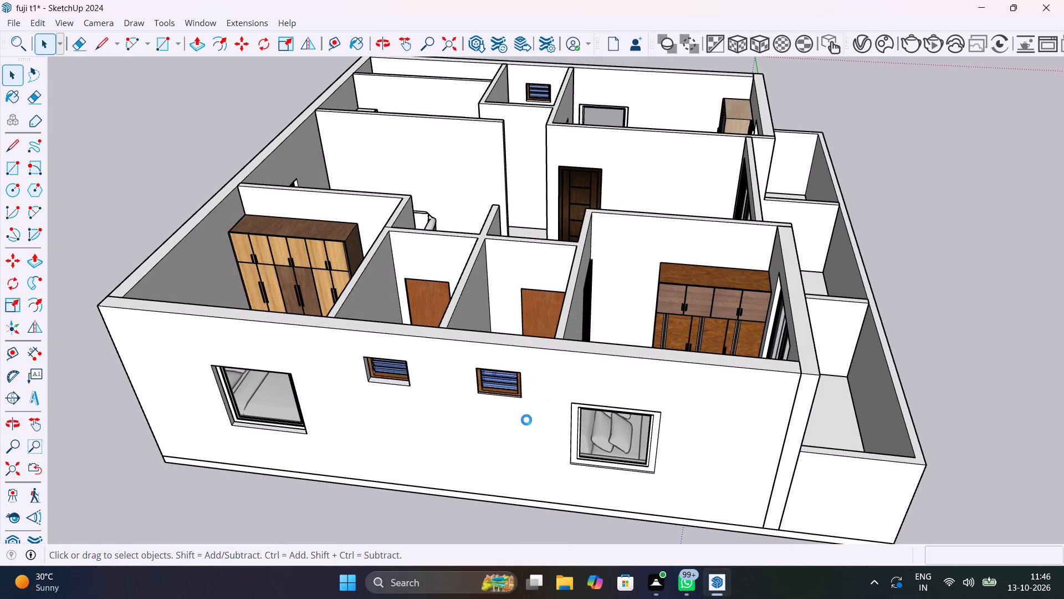
{"action": "scroll", "coordinate": [499, 348], "scroll_direction": "up", "scroll_amount": 8}
{"action": "middle_click_drag", "start_coordinate": [497, 321], "coordinate": [511, 383]}
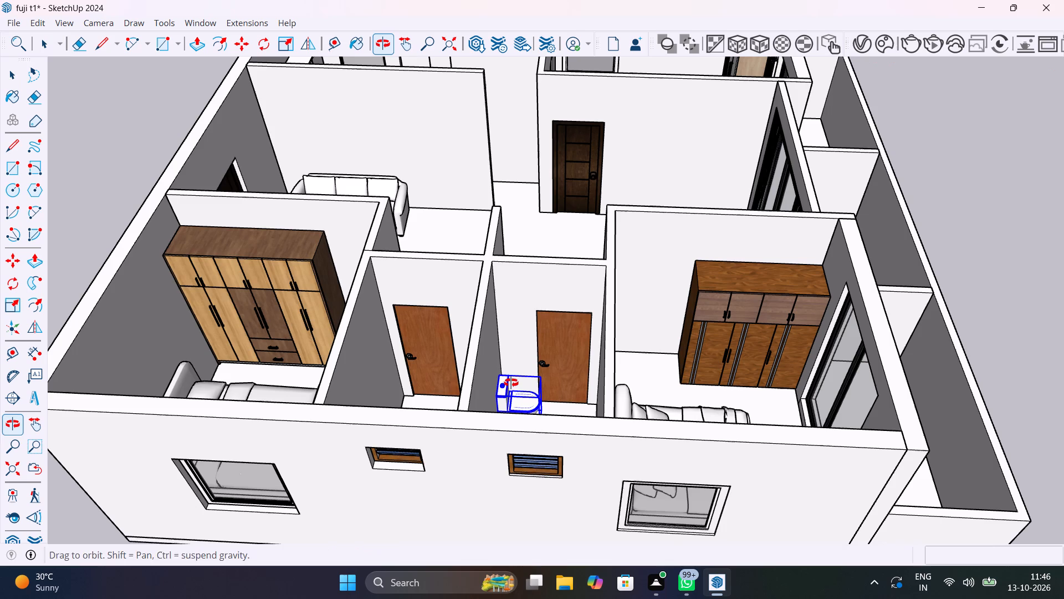
{"action": "middle_click_drag", "start_coordinate": [511, 383], "coordinate": [511, 383]}
{"action": "scroll", "coordinate": [509, 408], "scroll_direction": "up", "scroll_amount": 5}
{"action": "middle_click_drag", "start_coordinate": [509, 402], "coordinate": [587, 456]}
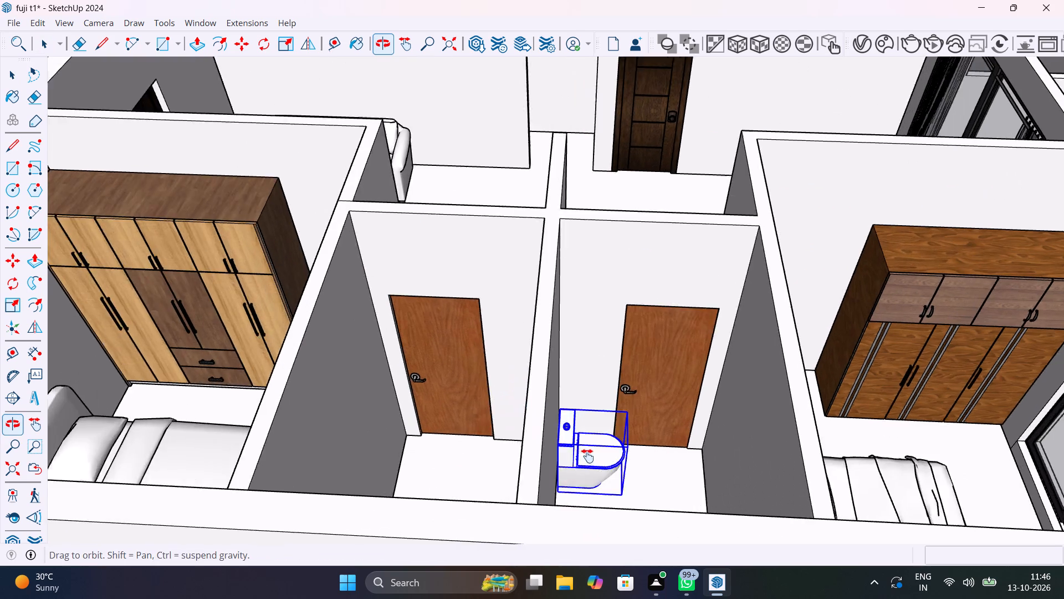
{"action": "middle_click_drag", "start_coordinate": [587, 456], "coordinate": [571, 475]}
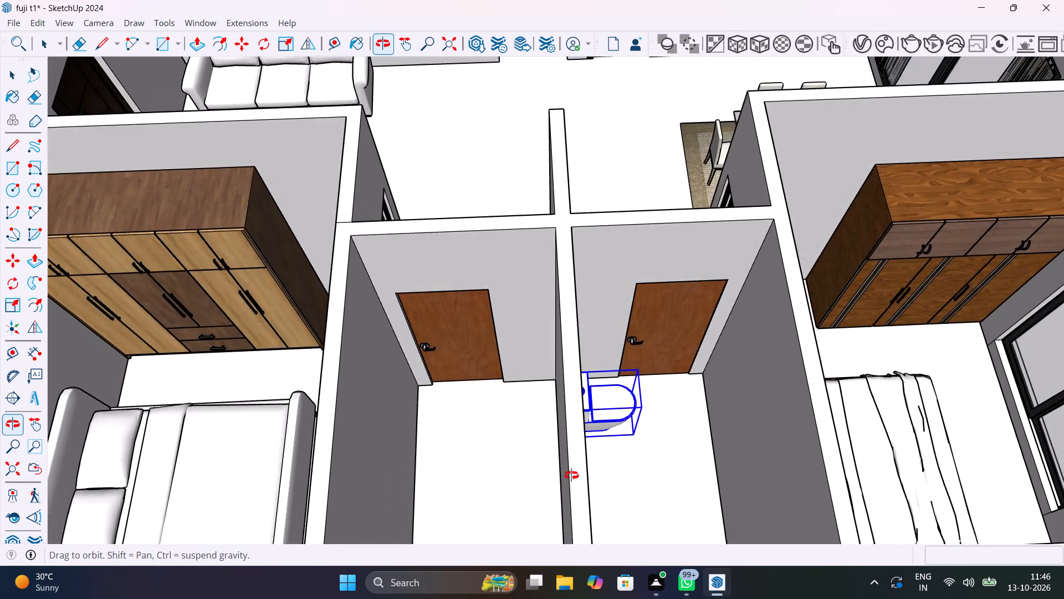
{"action": "middle_click_drag", "start_coordinate": [571, 475], "coordinate": [571, 458]}
{"action": "scroll", "coordinate": [608, 422], "scroll_direction": "up", "scroll_amount": 11}
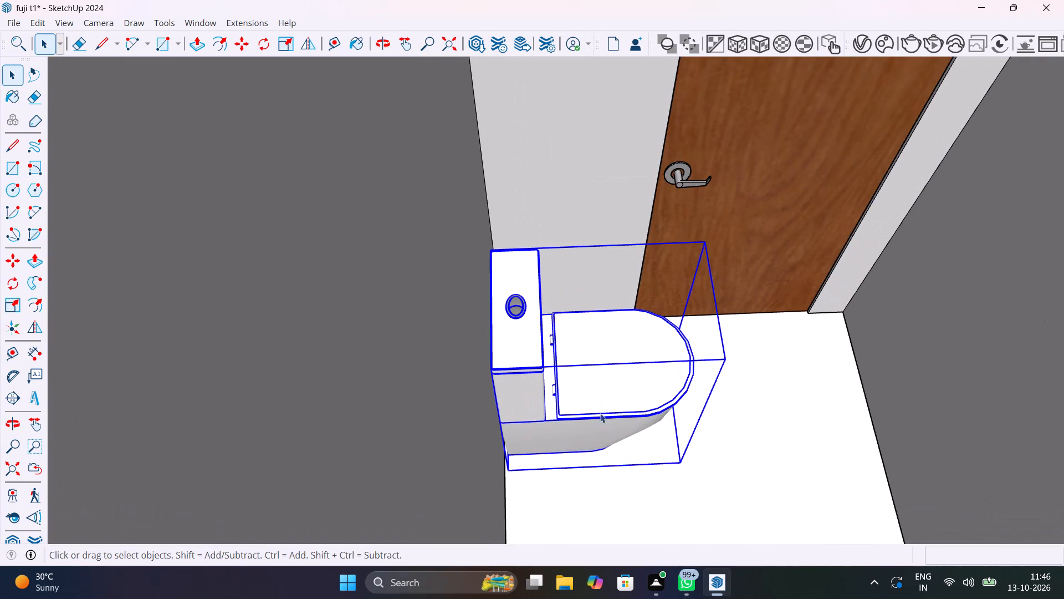
Move the toilet by its bottom rear corner about 9 3/8" along the side wall, away from the door wall.
{"action": "middle_click_drag", "start_coordinate": [600, 409], "coordinate": [346, 414], "text": "shift"}
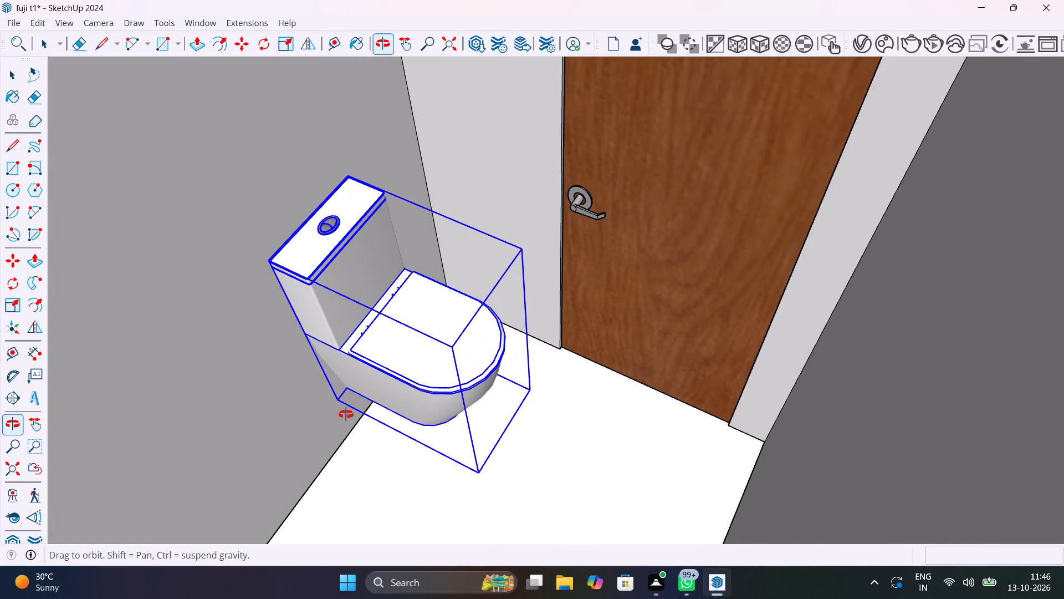
{"action": "middle_click_drag", "start_coordinate": [346, 414], "coordinate": [389, 408], "text": "shift"}
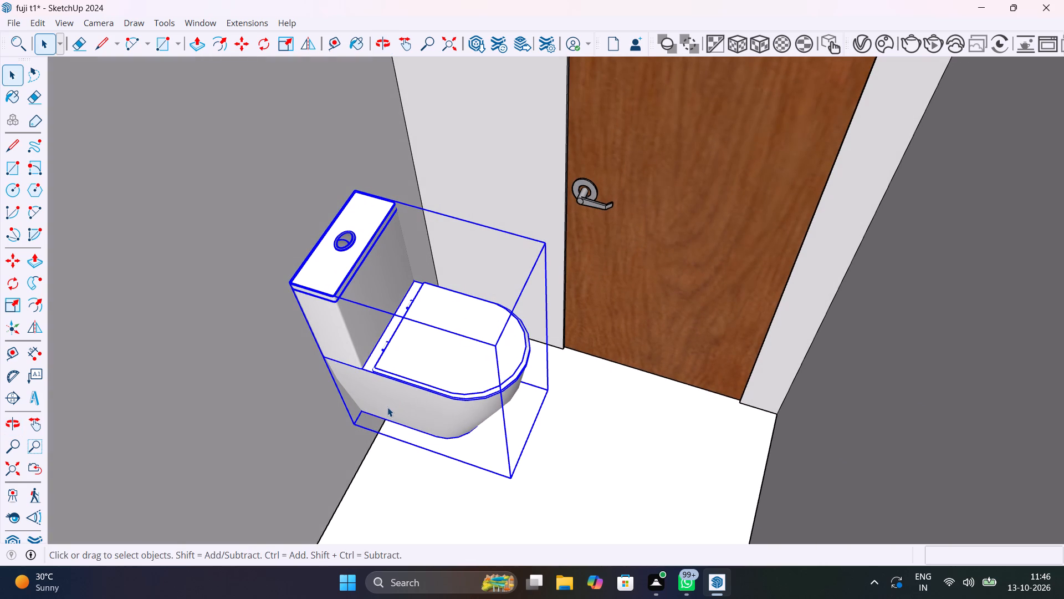
{"action": "key", "text": "m"}
{"action": "left_click", "coordinate": [352, 427]}
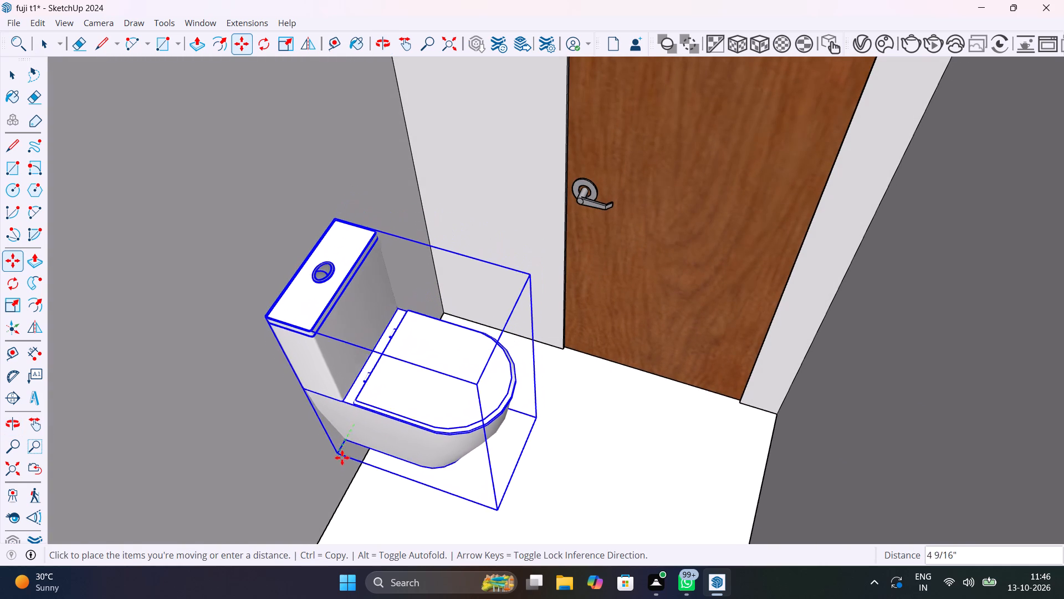
{"action": "left_click", "coordinate": [331, 485]}
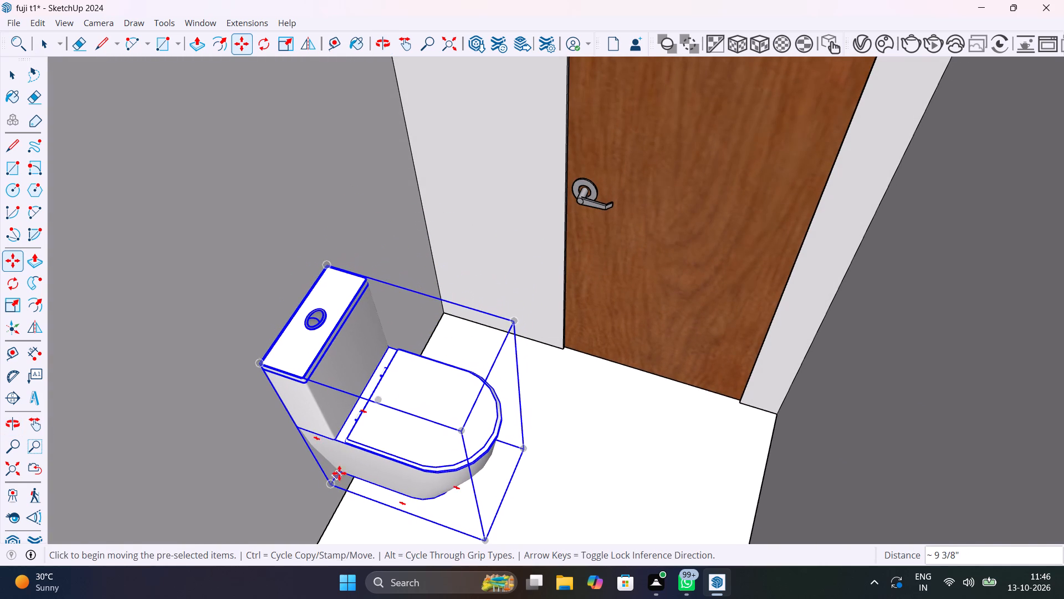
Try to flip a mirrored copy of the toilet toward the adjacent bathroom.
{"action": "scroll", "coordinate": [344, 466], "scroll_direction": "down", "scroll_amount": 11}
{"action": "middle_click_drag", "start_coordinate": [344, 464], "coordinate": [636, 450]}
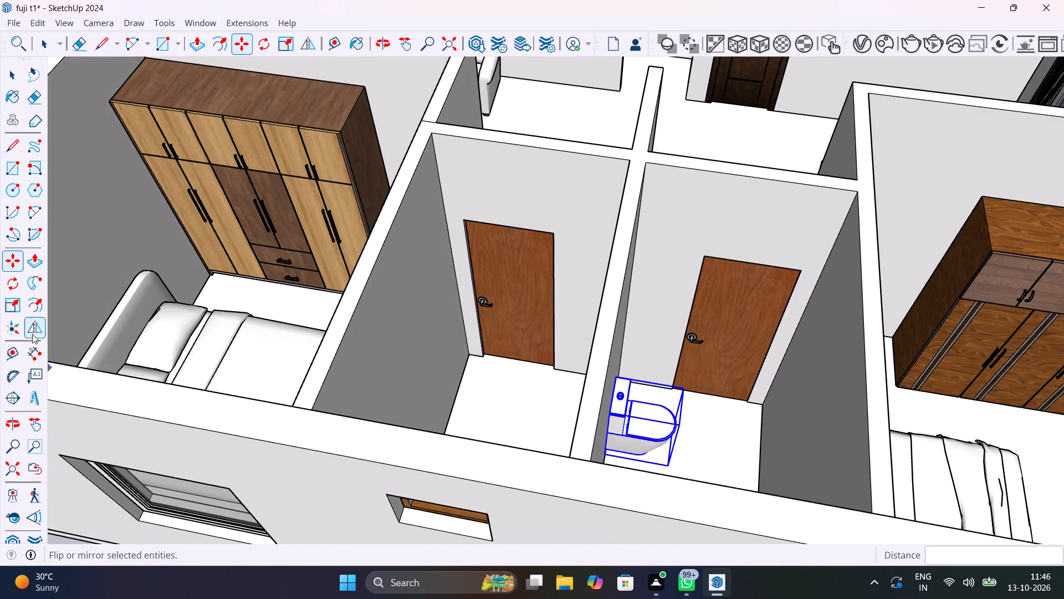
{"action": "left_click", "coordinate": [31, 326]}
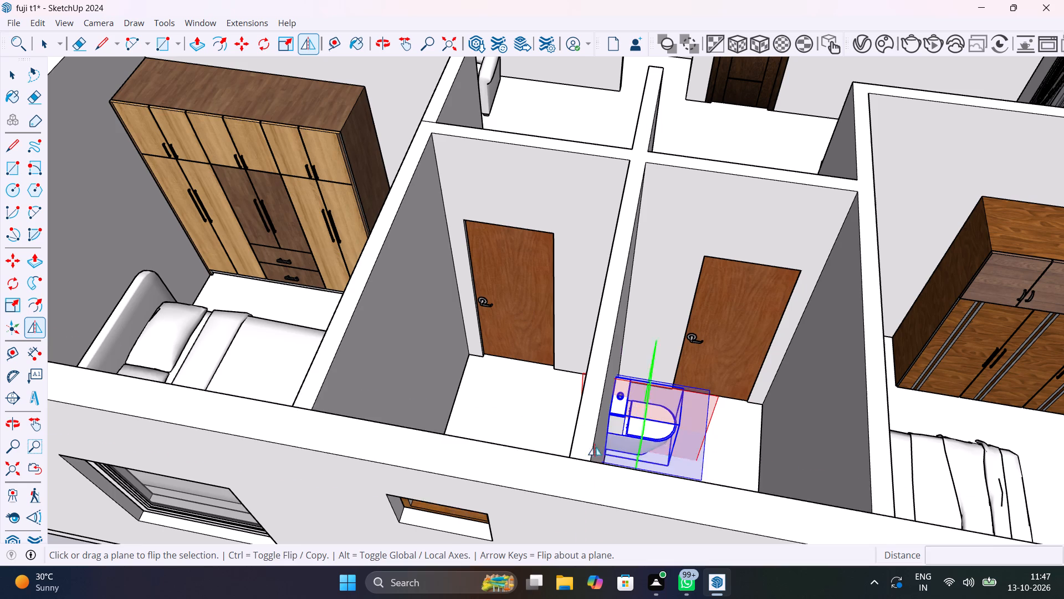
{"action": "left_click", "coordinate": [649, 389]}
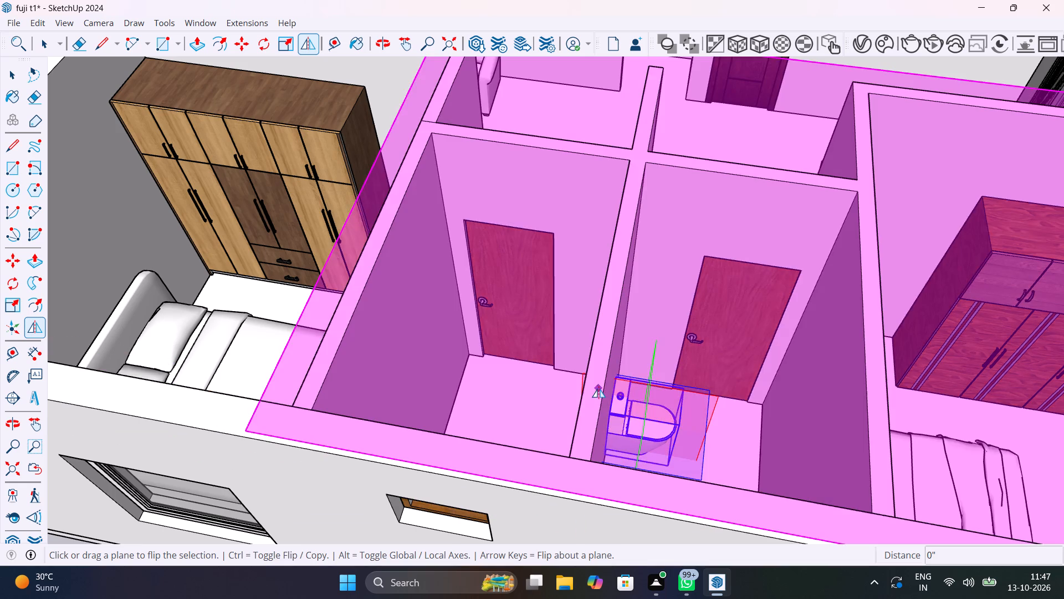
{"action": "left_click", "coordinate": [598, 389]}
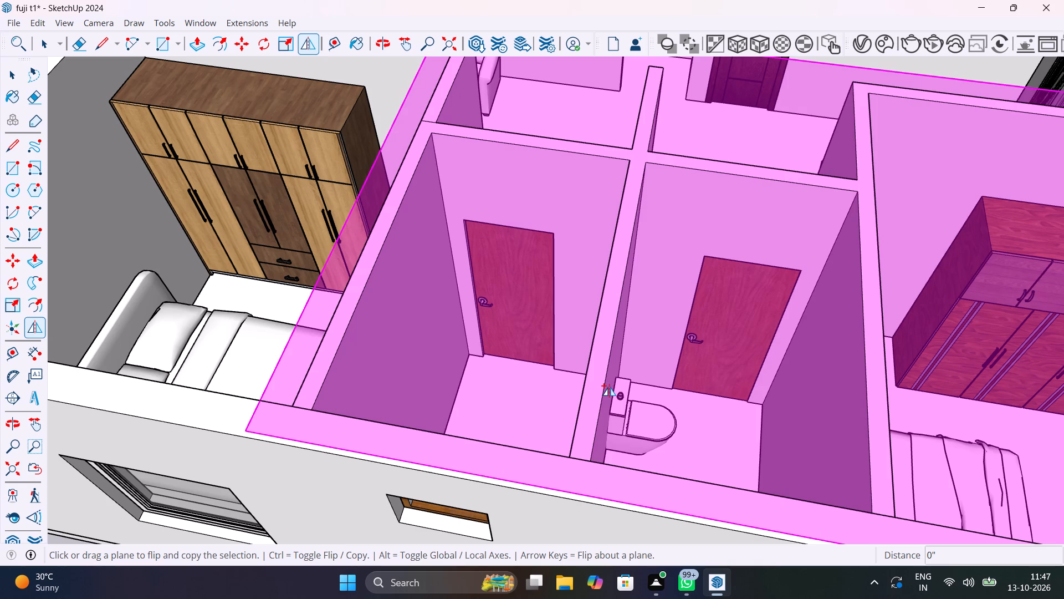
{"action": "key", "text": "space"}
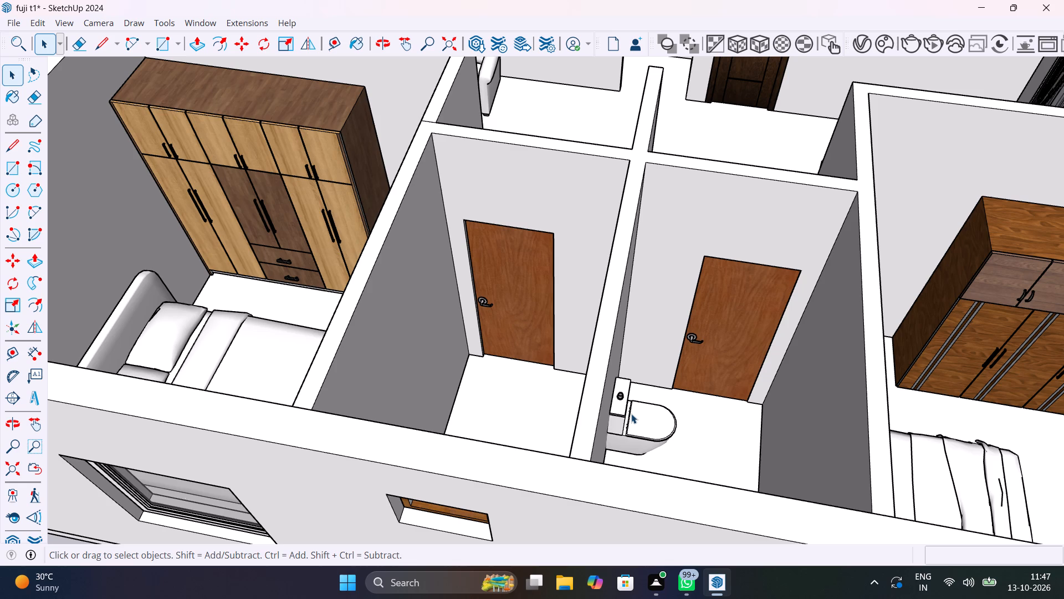
Copy the toilet about 2' 2 7/16" along the red axis, through the dividing wall into the adjacent bathroom.
{"action": "scroll", "coordinate": [641, 425], "scroll_direction": "up", "scroll_amount": 8}
{"action": "middle_click_drag", "start_coordinate": [629, 458], "coordinate": [693, 450]}
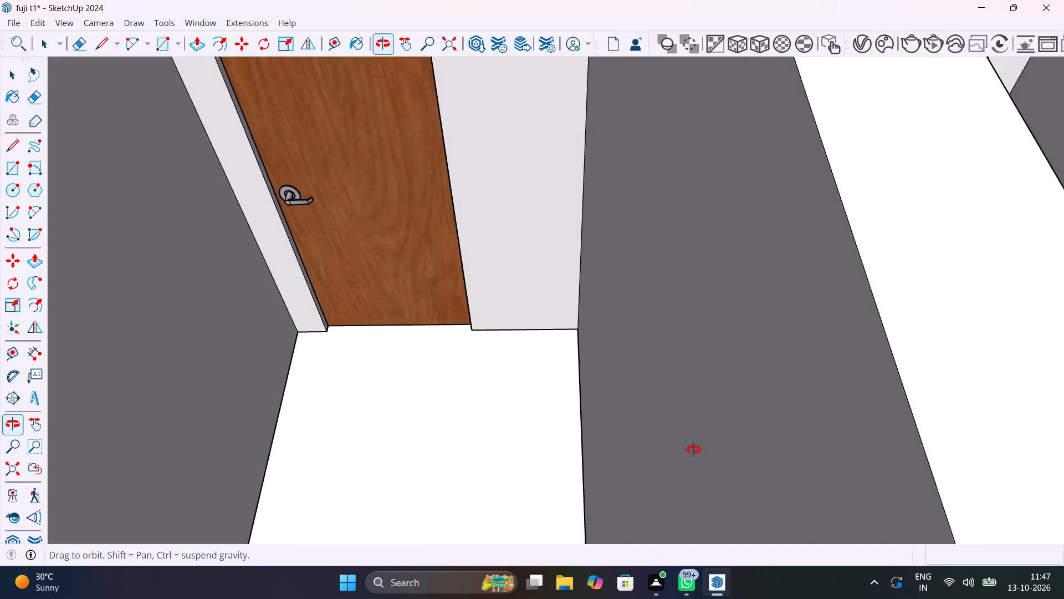
{"action": "middle_click_drag", "start_coordinate": [693, 450], "coordinate": [656, 467]}
{"action": "left_click", "coordinate": [657, 451]}
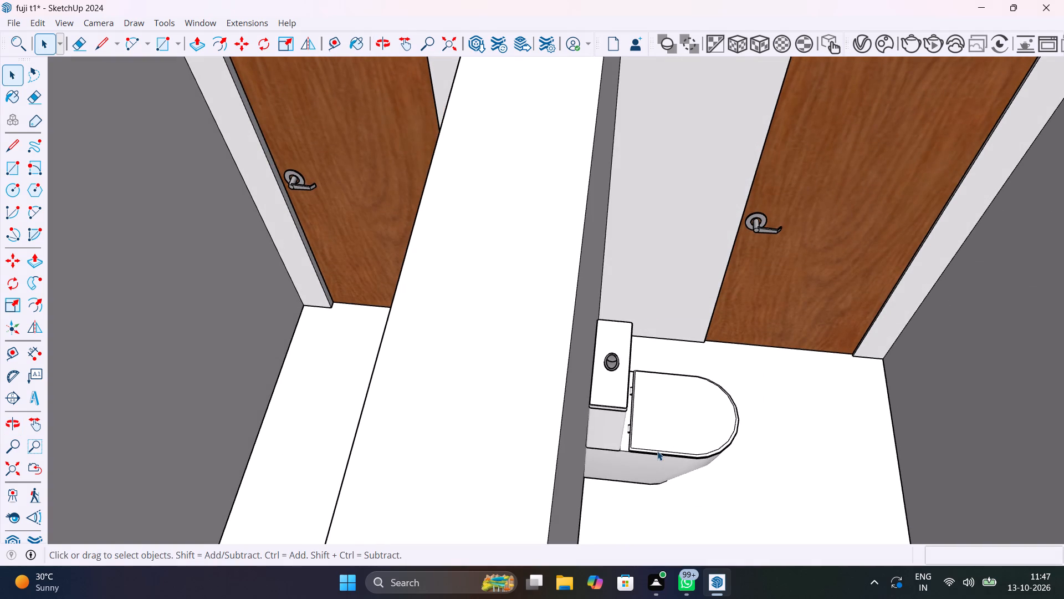
{"action": "key", "text": "m"}
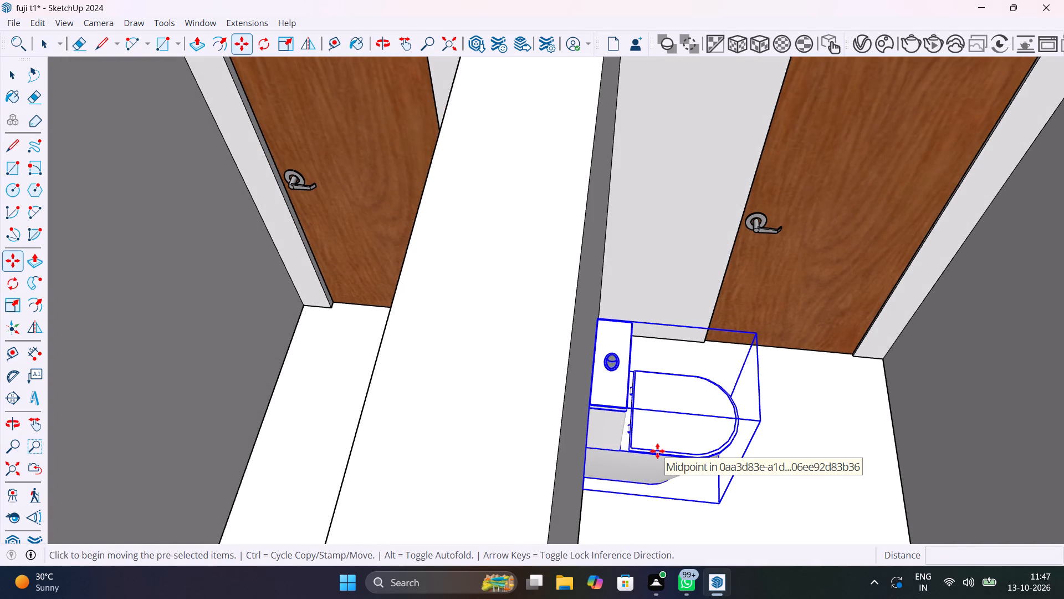
{"action": "left_click", "coordinate": [594, 410]}
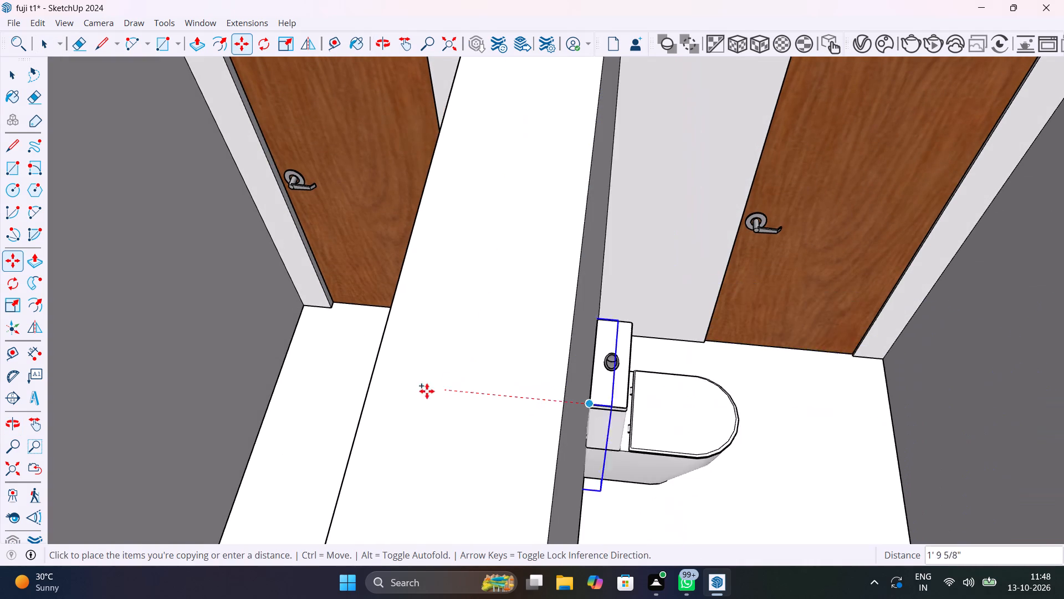
{"action": "scroll", "coordinate": [420, 392], "scroll_direction": "down", "scroll_amount": 14}
{"action": "middle_click_drag", "start_coordinate": [411, 393], "coordinate": [689, 408], "text": "shift"}
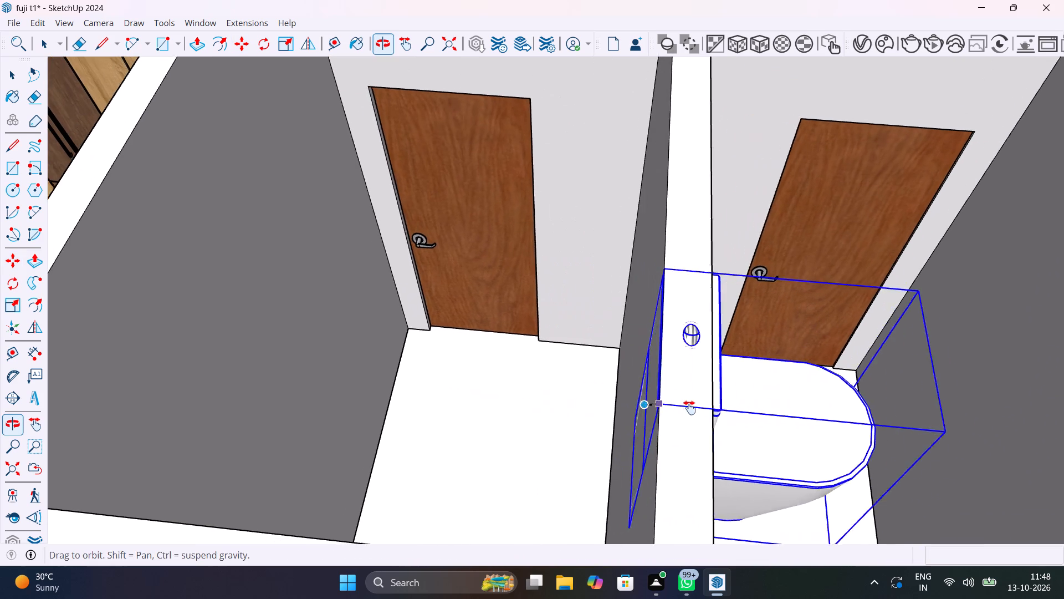
{"action": "middle_click_drag", "start_coordinate": [689, 408], "coordinate": [695, 408], "text": "shift"}
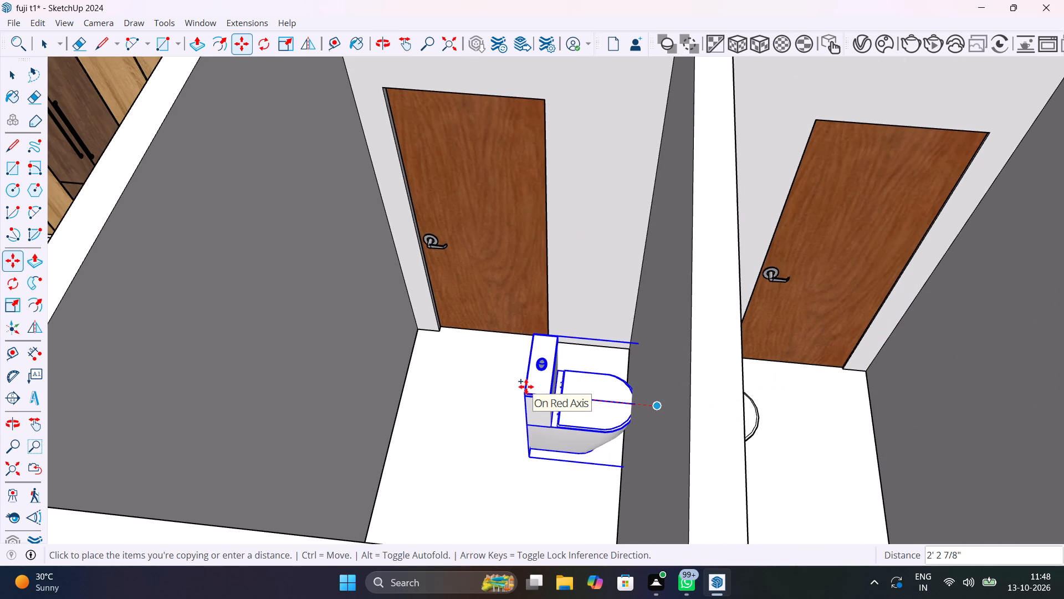
{"action": "left_click", "coordinate": [527, 392]}
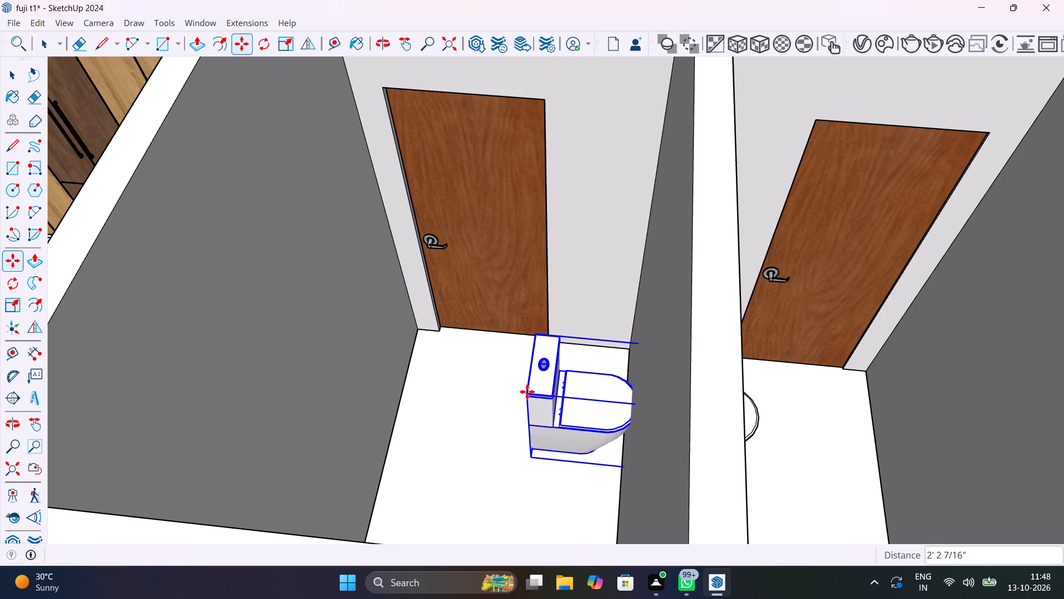
{"action": "key", "text": "space"}
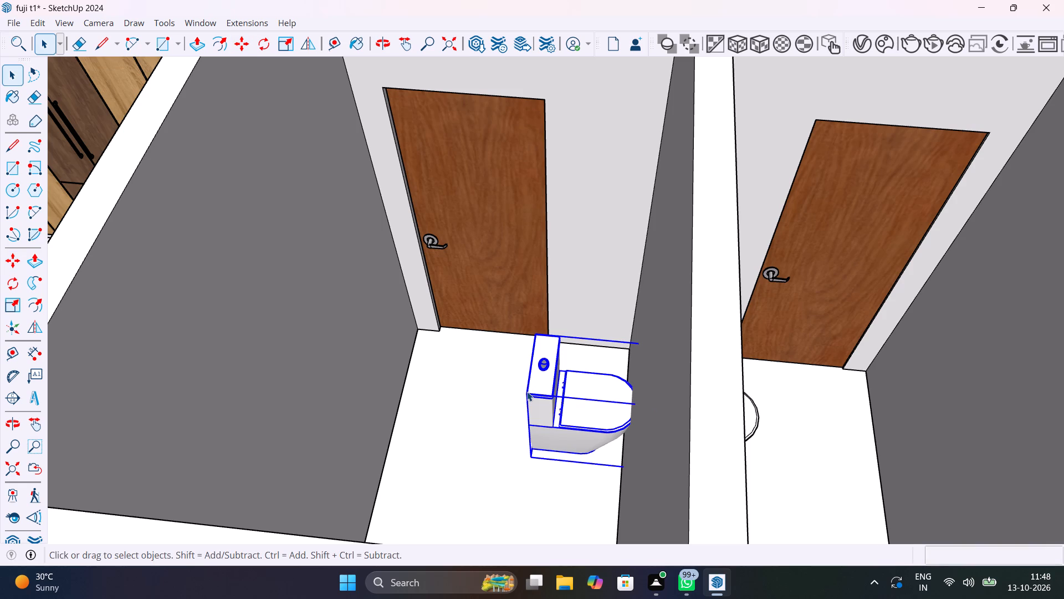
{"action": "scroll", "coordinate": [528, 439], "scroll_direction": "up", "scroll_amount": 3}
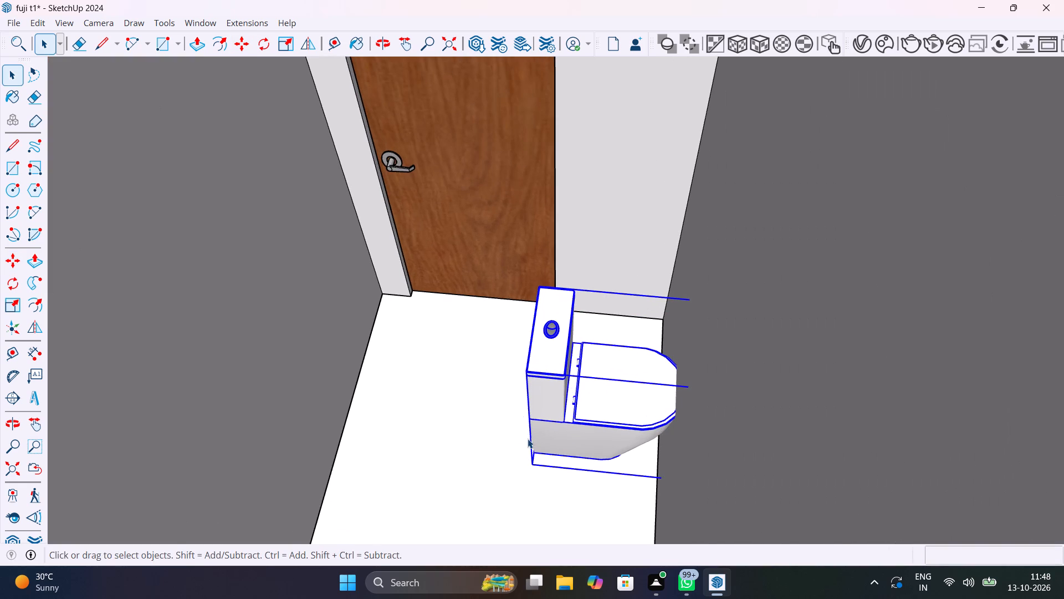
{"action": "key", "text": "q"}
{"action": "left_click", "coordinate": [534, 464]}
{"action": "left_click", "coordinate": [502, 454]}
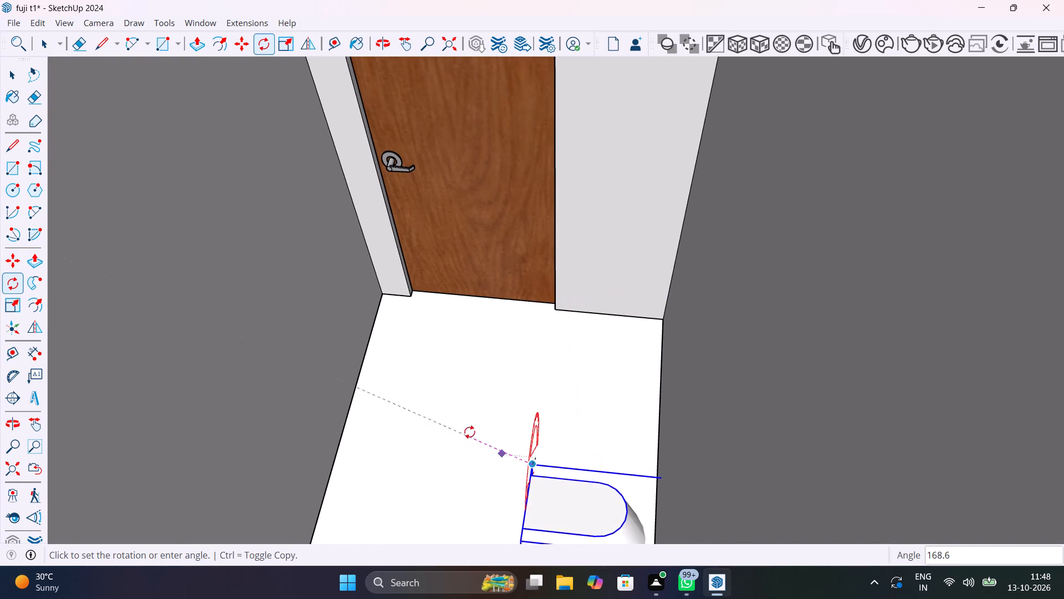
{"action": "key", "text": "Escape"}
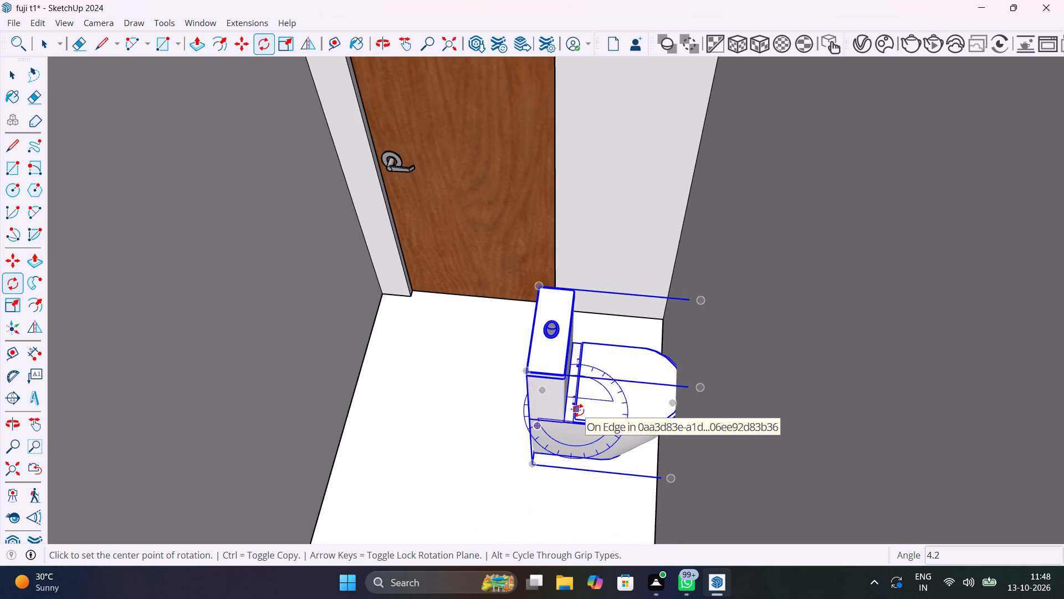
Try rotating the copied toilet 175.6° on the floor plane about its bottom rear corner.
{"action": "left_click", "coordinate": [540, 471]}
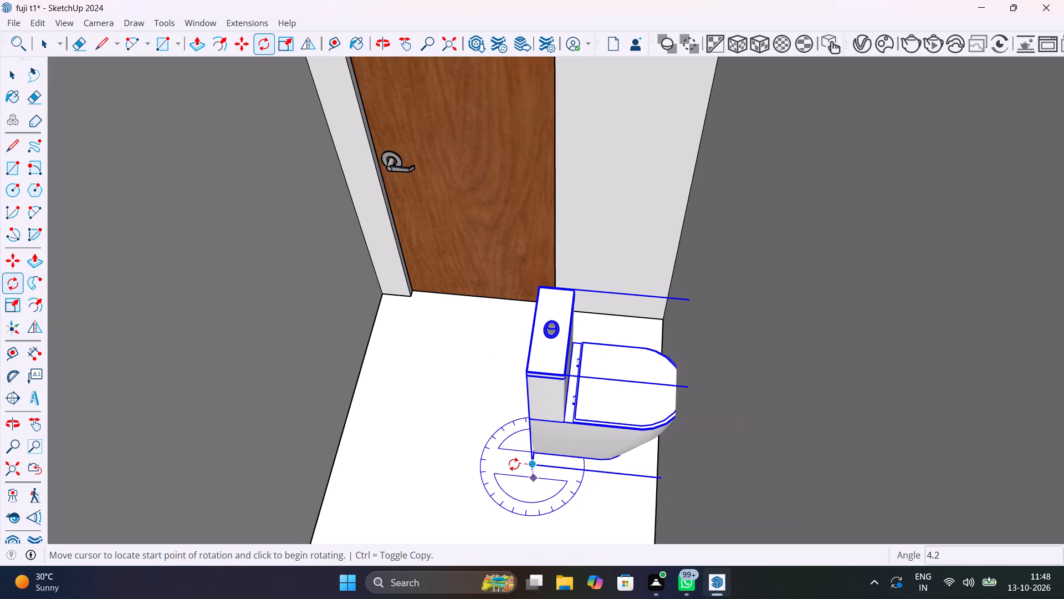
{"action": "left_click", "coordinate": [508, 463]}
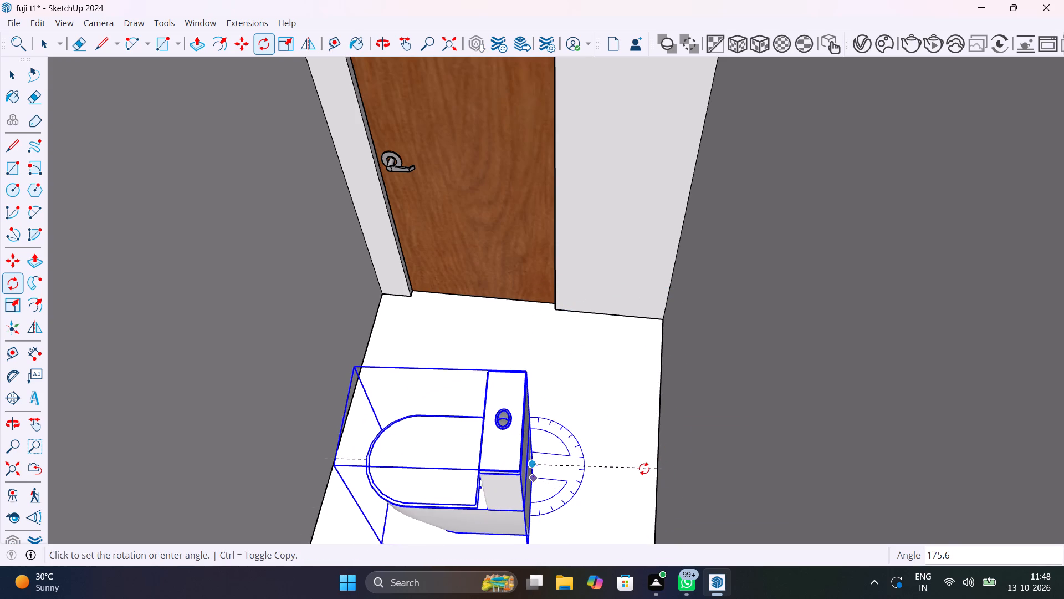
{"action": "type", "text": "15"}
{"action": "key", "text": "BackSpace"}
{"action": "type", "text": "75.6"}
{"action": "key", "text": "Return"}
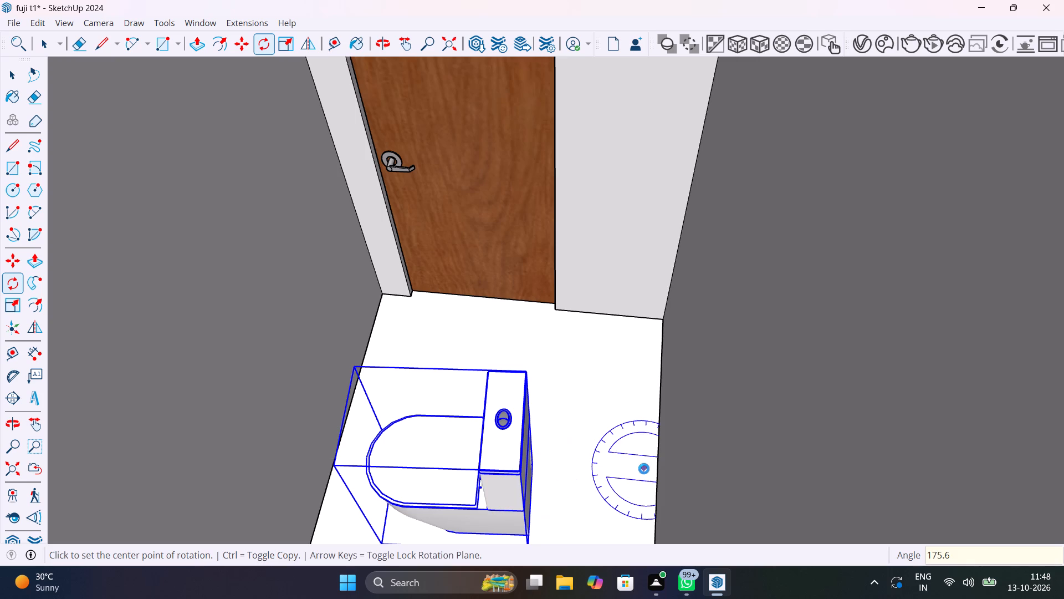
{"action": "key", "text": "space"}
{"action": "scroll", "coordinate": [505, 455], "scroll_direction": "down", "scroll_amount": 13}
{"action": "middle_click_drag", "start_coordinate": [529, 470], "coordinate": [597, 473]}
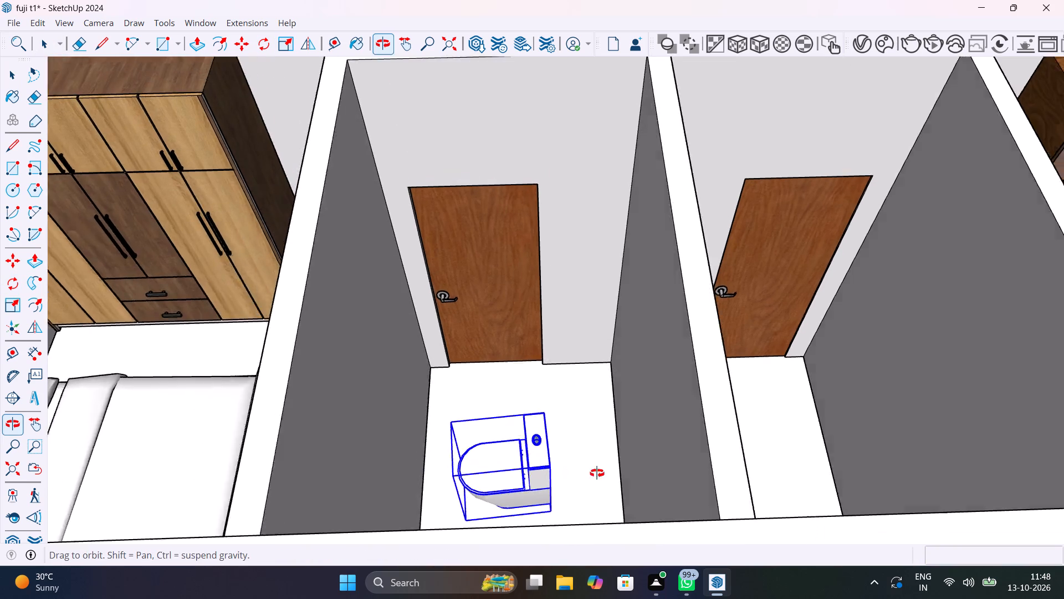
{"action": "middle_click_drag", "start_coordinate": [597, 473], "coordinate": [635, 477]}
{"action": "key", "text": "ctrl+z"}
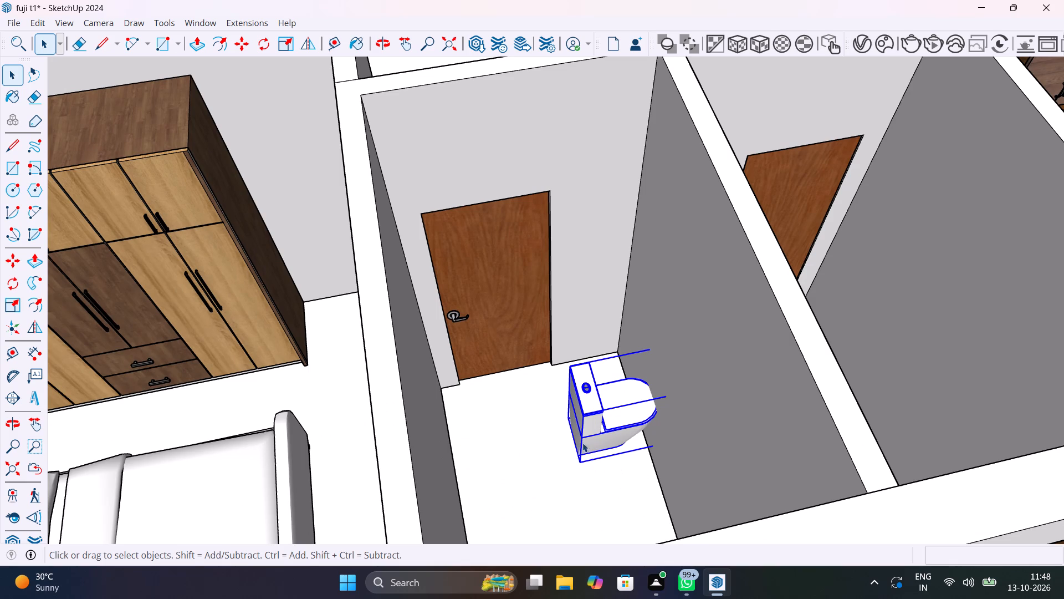
Rotate the copied toilet on the floor plane about its original bottom rear corner in two successive 90° turns.
{"action": "key", "text": "q"}
{"action": "left_click", "coordinate": [581, 463]}
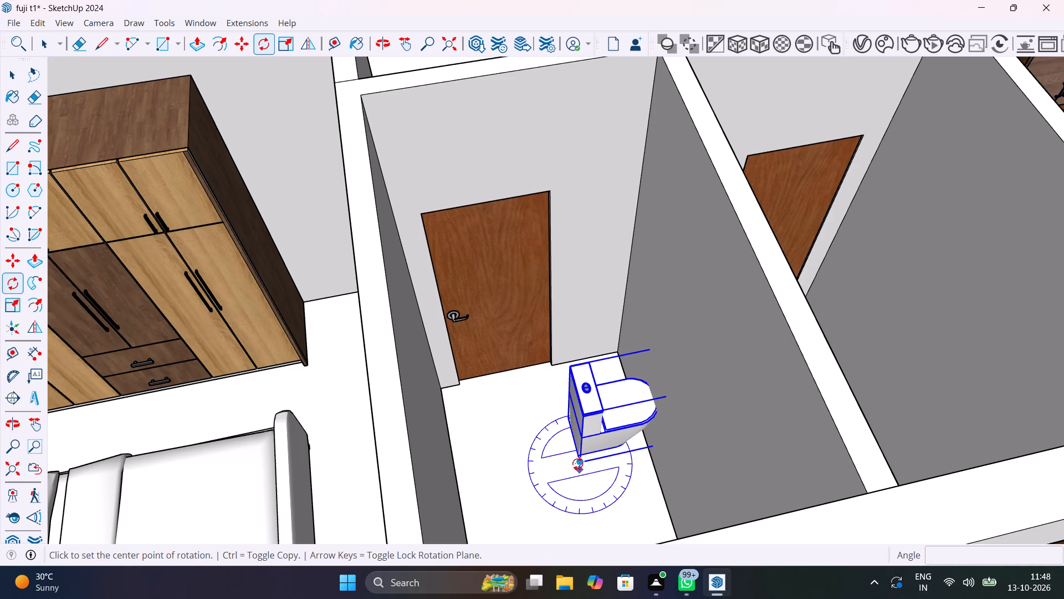
{"action": "left_click", "coordinate": [525, 452]}
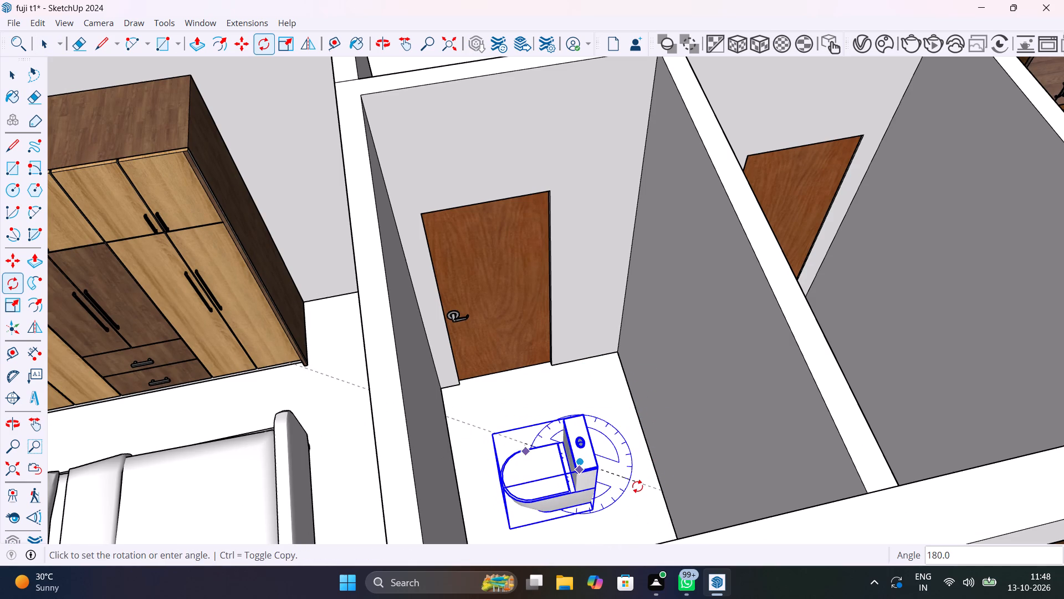
{"action": "type", "text": "90"}
{"action": "key", "text": "Return"}
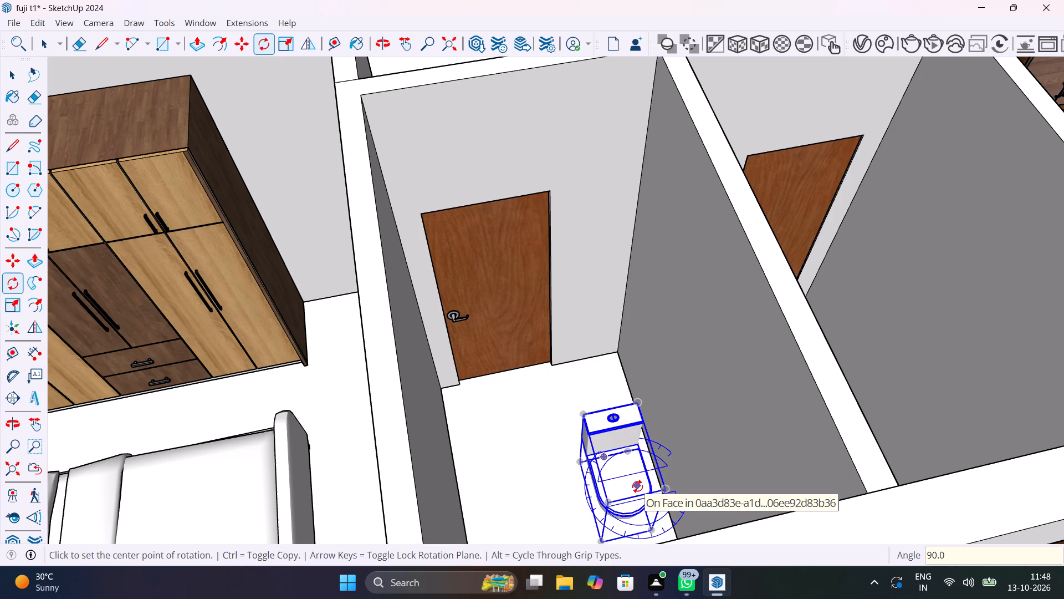
{"action": "left_click", "coordinate": [578, 472]}
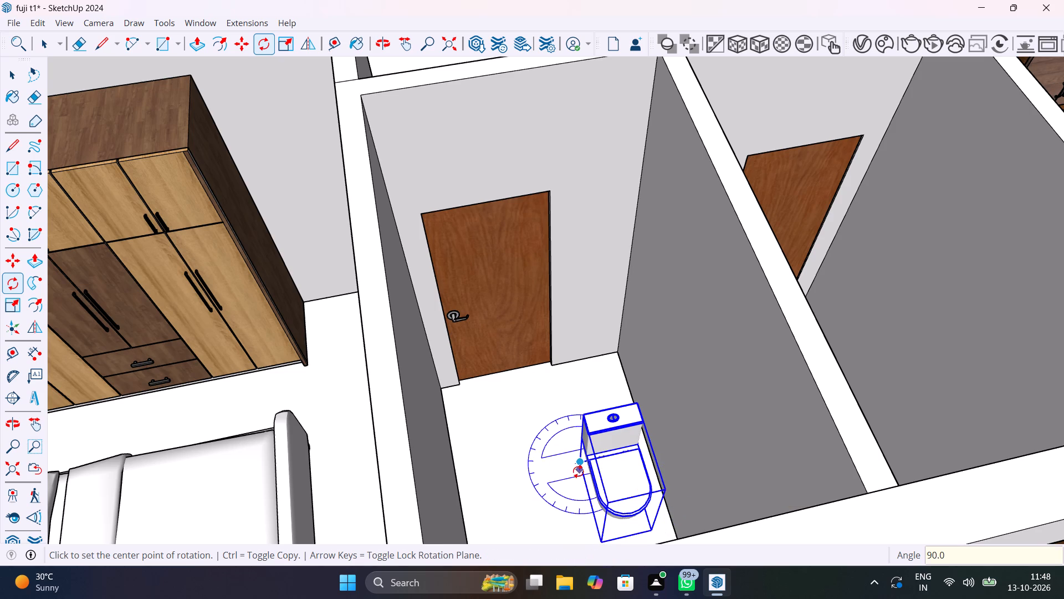
{"action": "left_click", "coordinate": [557, 467]}
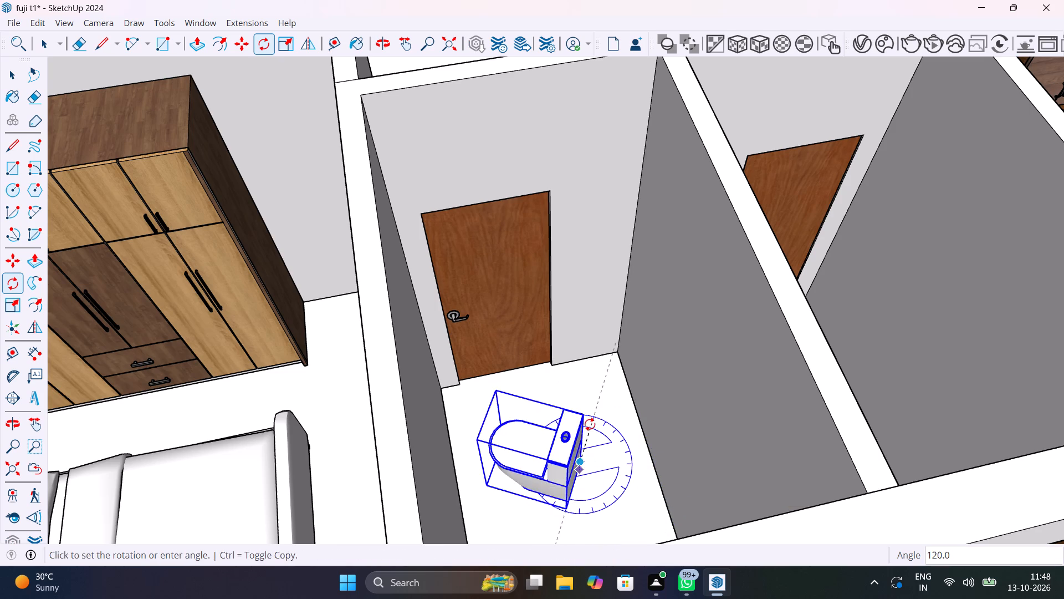
{"action": "type", "text": "90"}
{"action": "key", "text": "Return"}
{"action": "key", "text": "space"}
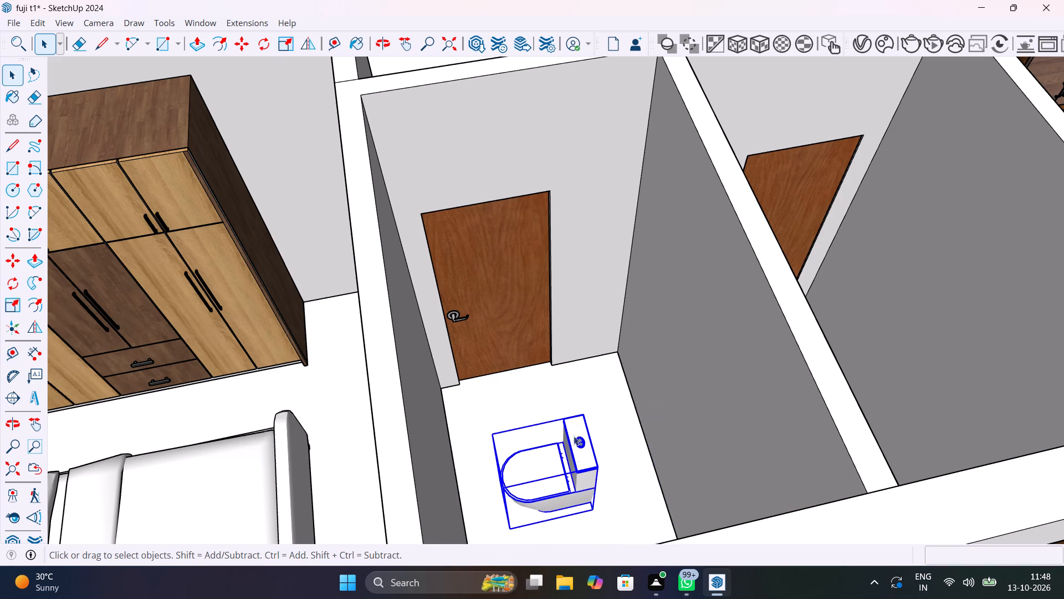
Move the copied toilet by its bottom rear corner about 3' to the dividing wall, tank side against the wall.
{"action": "key", "text": "m"}
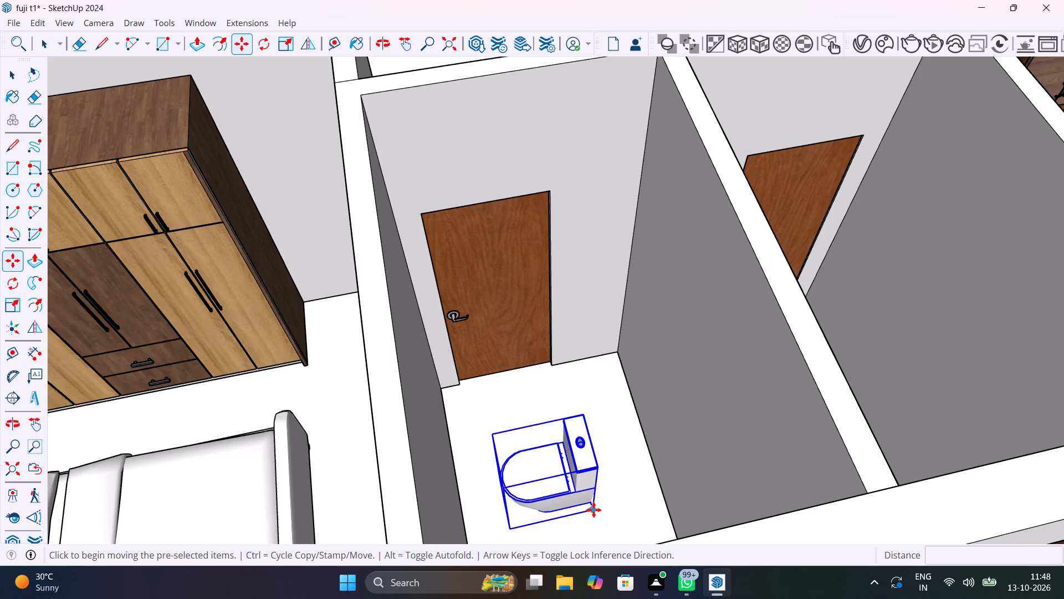
{"action": "left_click", "coordinate": [594, 510]}
{"action": "middle_click_drag", "start_coordinate": [651, 444], "coordinate": [628, 443]}
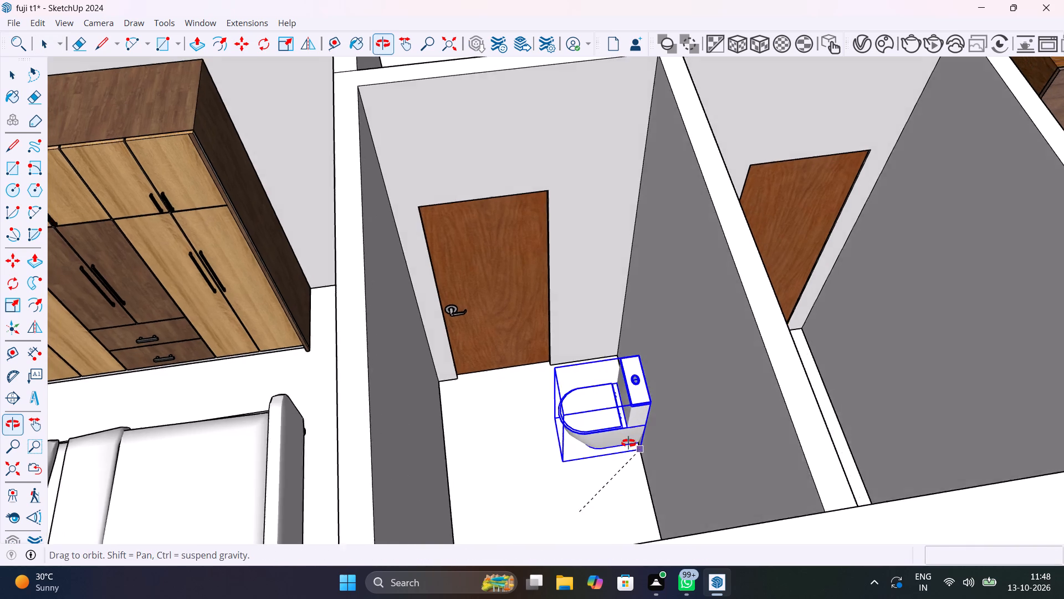
{"action": "middle_click_drag", "start_coordinate": [628, 443], "coordinate": [501, 437]}
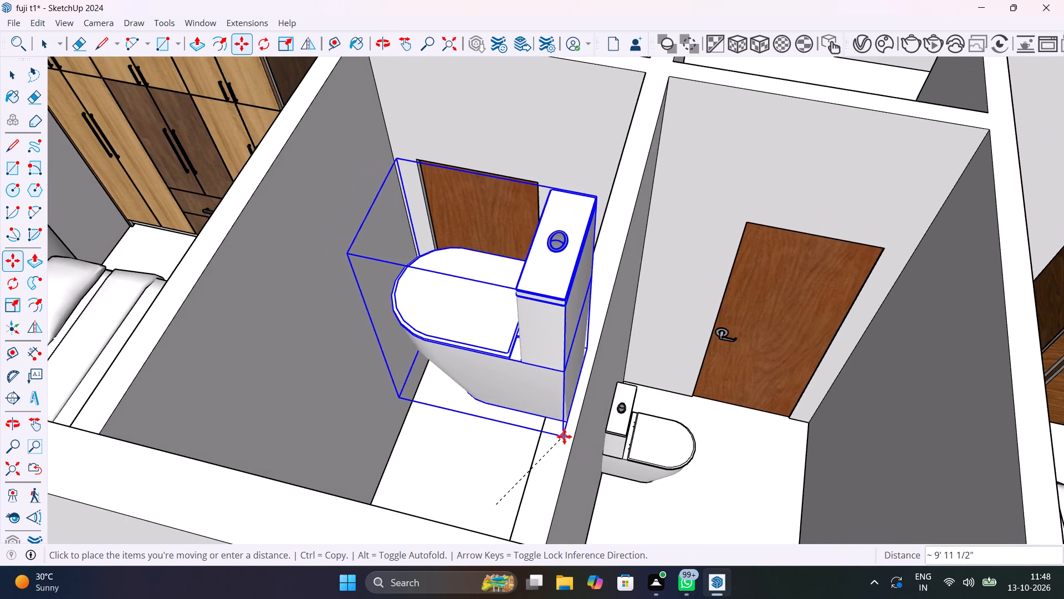
{"action": "middle_click_drag", "start_coordinate": [570, 438], "coordinate": [665, 432]}
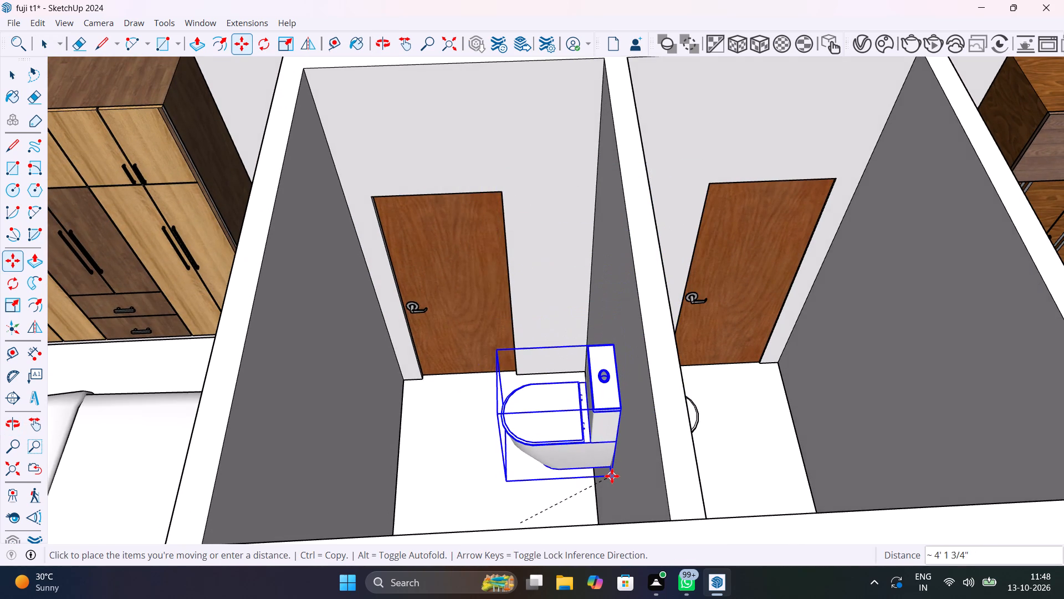
{"action": "scroll", "coordinate": [612, 476], "scroll_direction": "up", "scroll_amount": 9}
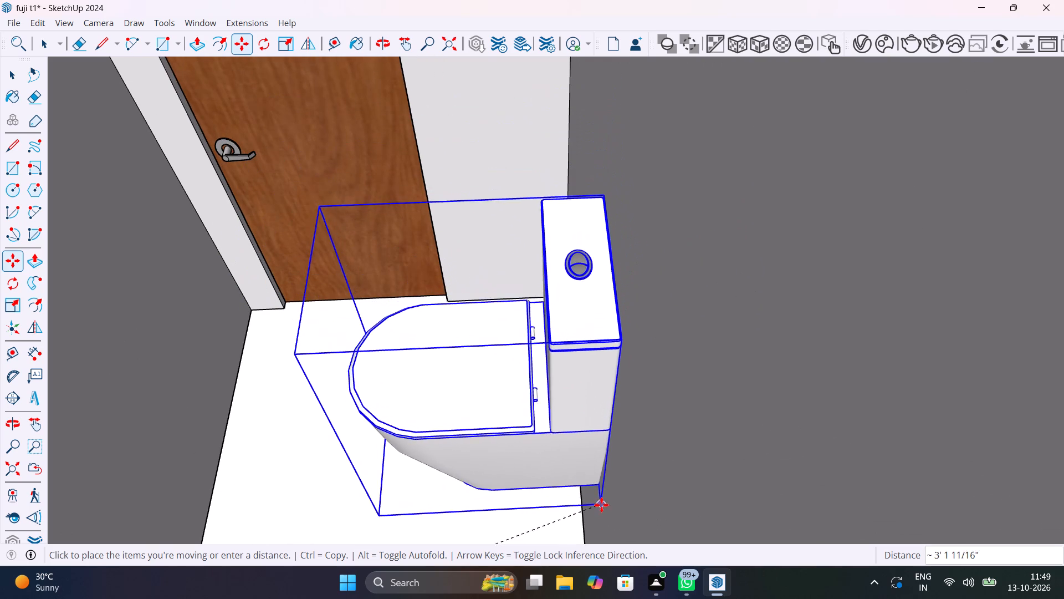
{"action": "left_click_drag", "start_coordinate": [601, 514], "coordinate": [601, 526]}
Move the copied toilet by its bottom rear corner down the dividing wall onto the wall's floor edge.
{"action": "scroll", "coordinate": [603, 448], "scroll_direction": "down", "scroll_amount": 15}
{"action": "middle_click_drag", "start_coordinate": [625, 470], "coordinate": [576, 456]}
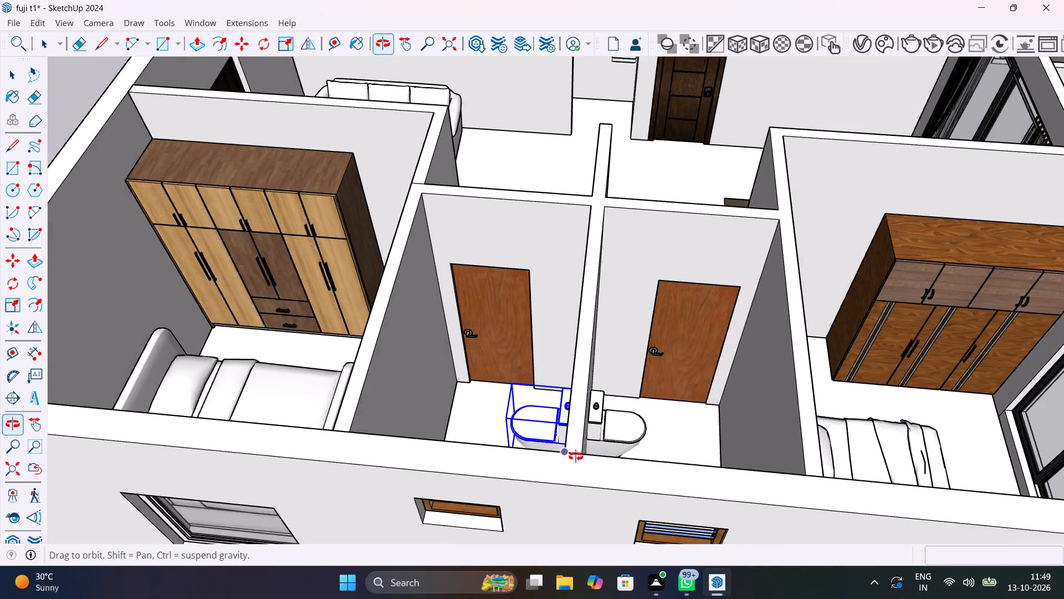
{"action": "middle_click_drag", "start_coordinate": [576, 456], "coordinate": [579, 523]}
{"action": "scroll", "coordinate": [558, 442], "scroll_direction": "up", "scroll_amount": 12}
{"action": "middle_click_drag", "start_coordinate": [610, 502], "coordinate": [675, 481]}
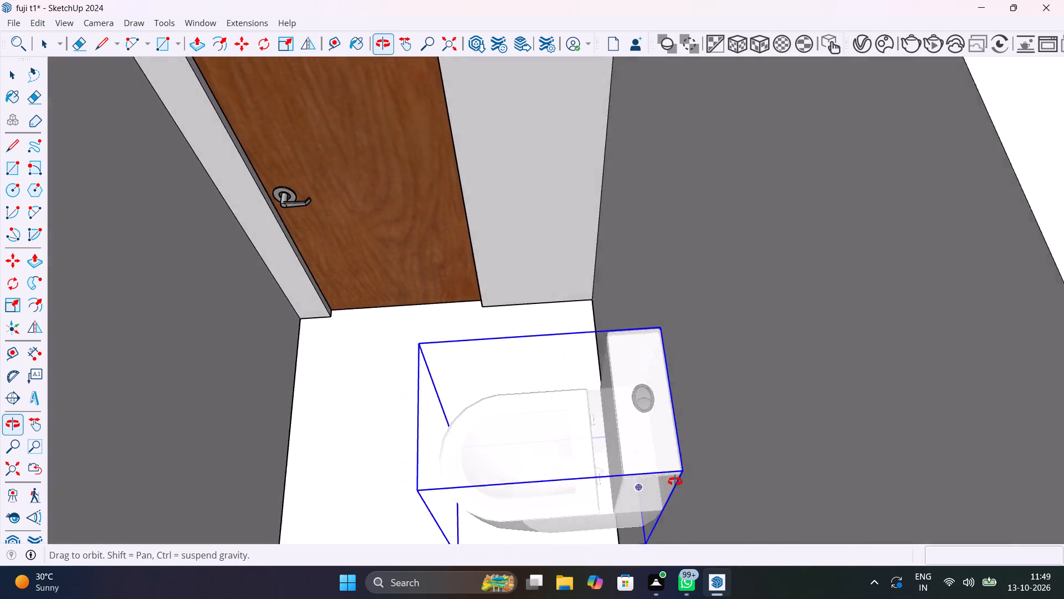
{"action": "middle_click_drag", "start_coordinate": [675, 481], "coordinate": [1063, 461]}
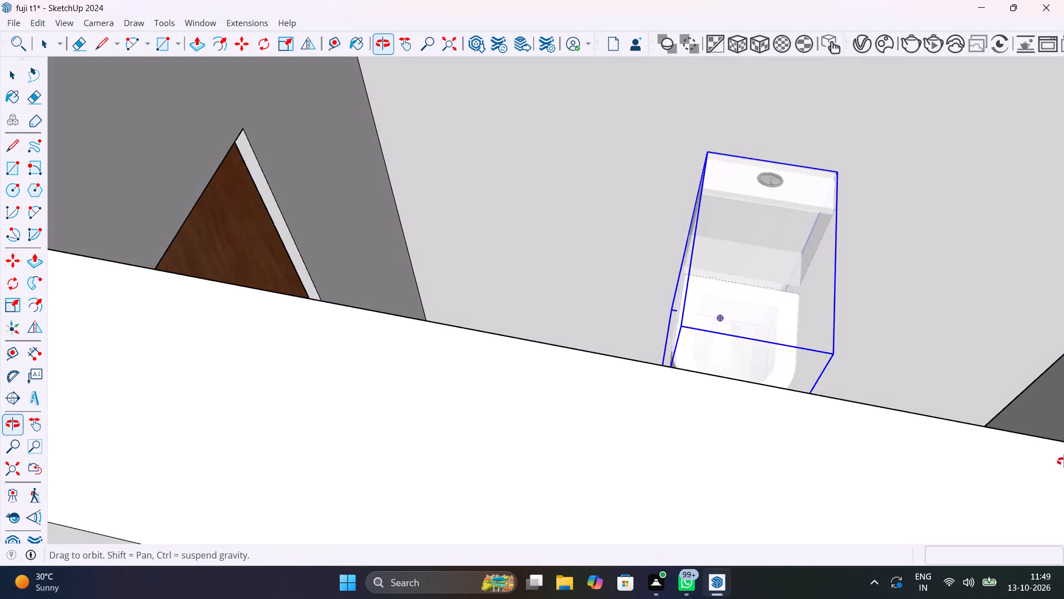
{"action": "middle_click_drag", "start_coordinate": [1063, 461], "coordinate": [1063, 461]}
{"action": "middle_click_drag", "start_coordinate": [646, 347], "coordinate": [853, 416]}
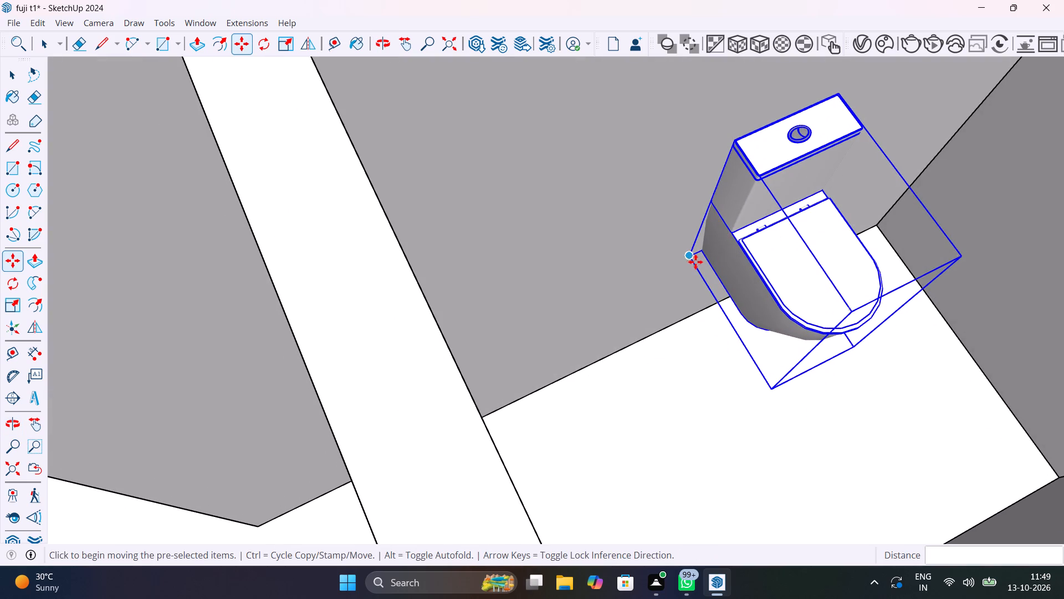
{"action": "left_click", "coordinate": [693, 260]}
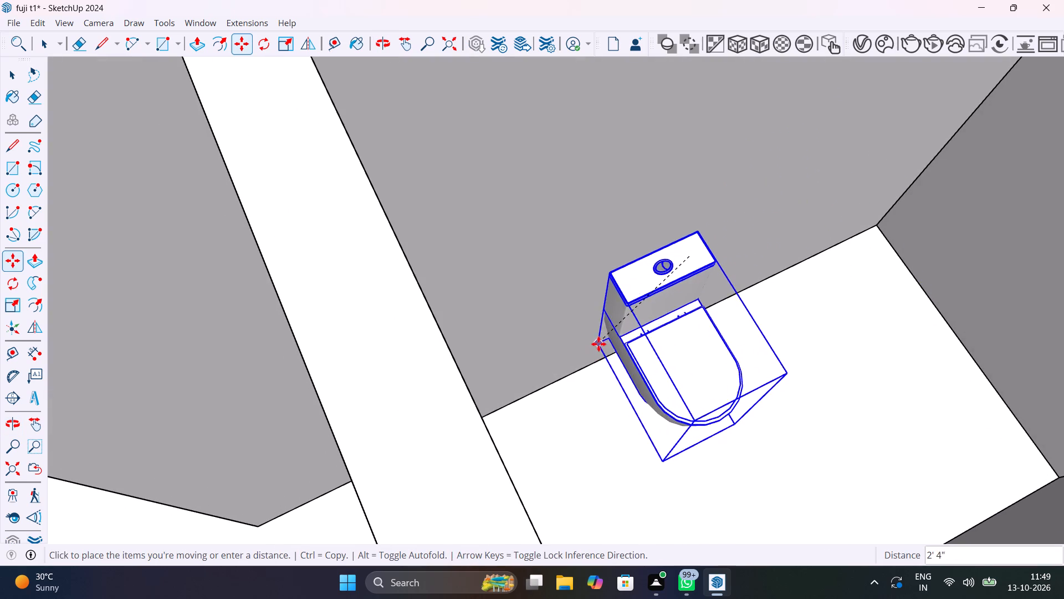
{"action": "left_click", "coordinate": [595, 361]}
{"action": "middle_click_drag", "start_coordinate": [564, 290], "coordinate": [688, 339]}
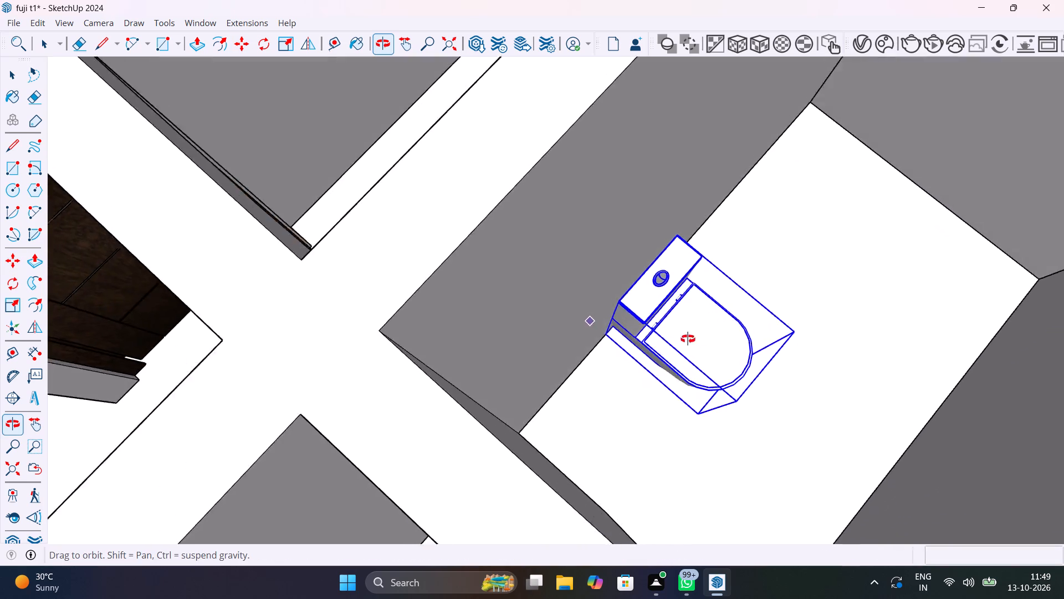
{"action": "middle_click_drag", "start_coordinate": [688, 339], "coordinate": [920, 446]}
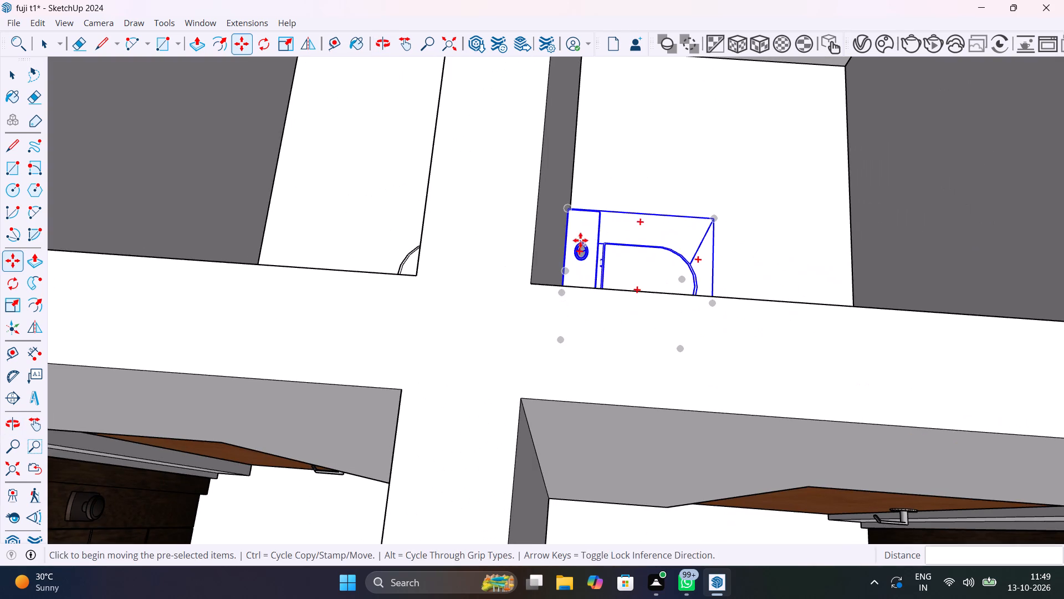
{"action": "middle_click_drag", "start_coordinate": [599, 253], "coordinate": [601, 308], "text": "shift"}
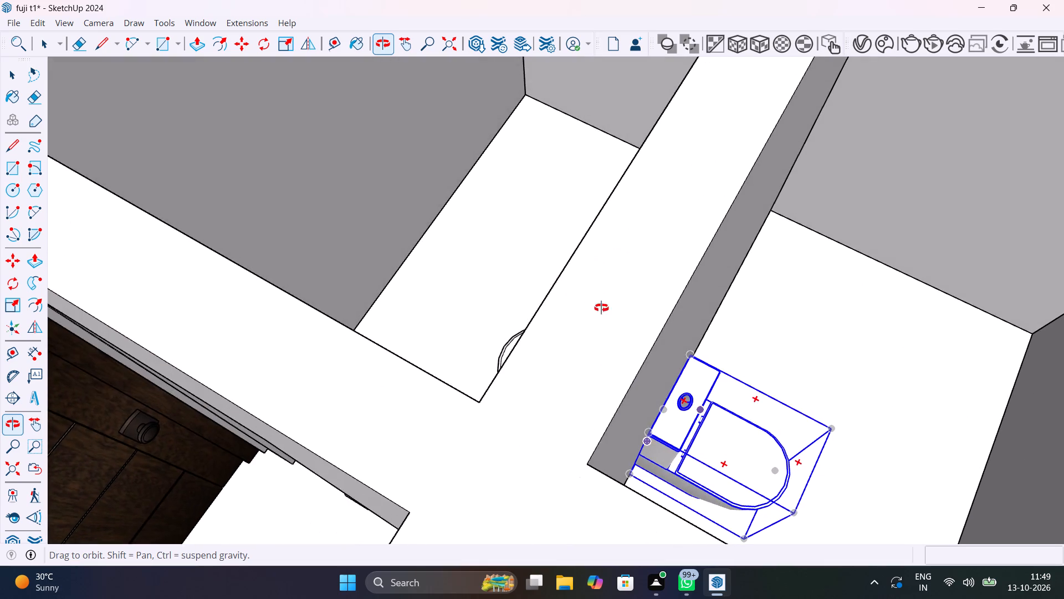
{"action": "middle_click_drag", "start_coordinate": [601, 308], "coordinate": [614, 308], "text": "shift"}
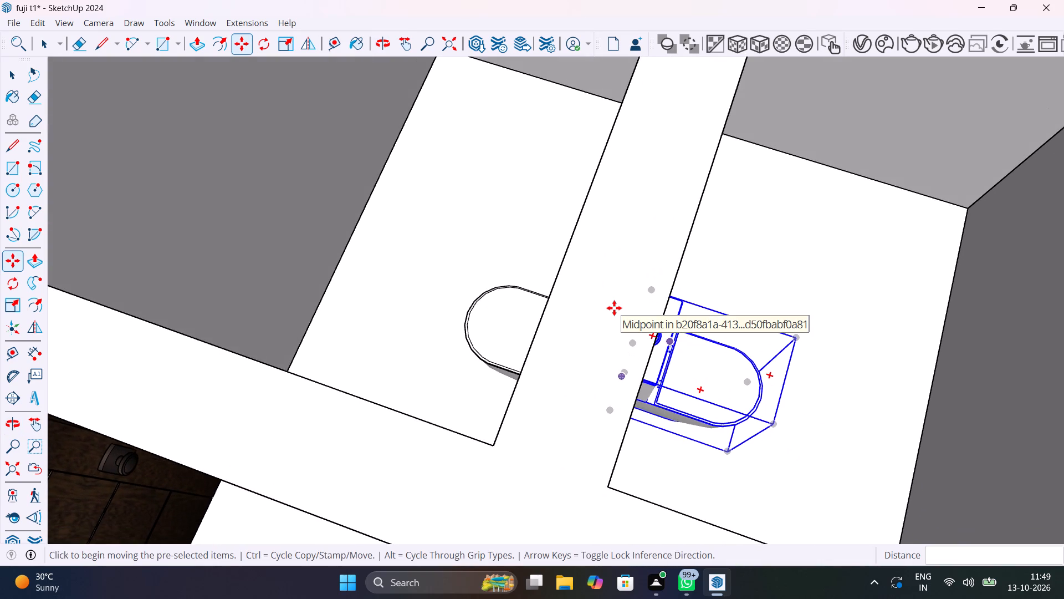
{"action": "key", "text": "space"}
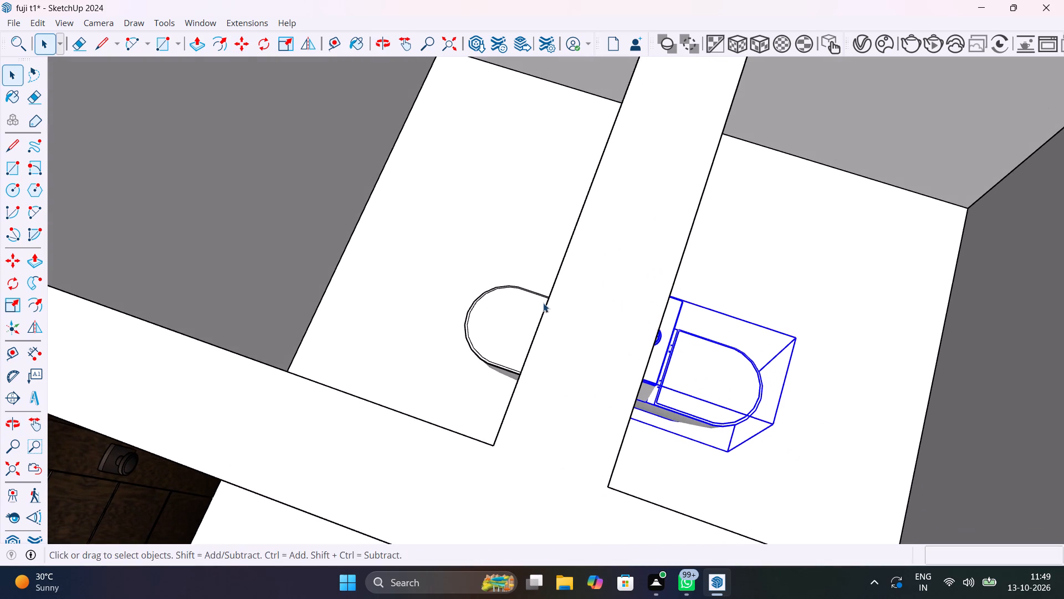
Place a guide parallel to the window wall's floor edge, about 6' 1" away, at the original toilet's rear corner.
{"action": "middle_click_drag", "start_coordinate": [552, 303], "coordinate": [737, 251]}
{"action": "key", "text": "t"}
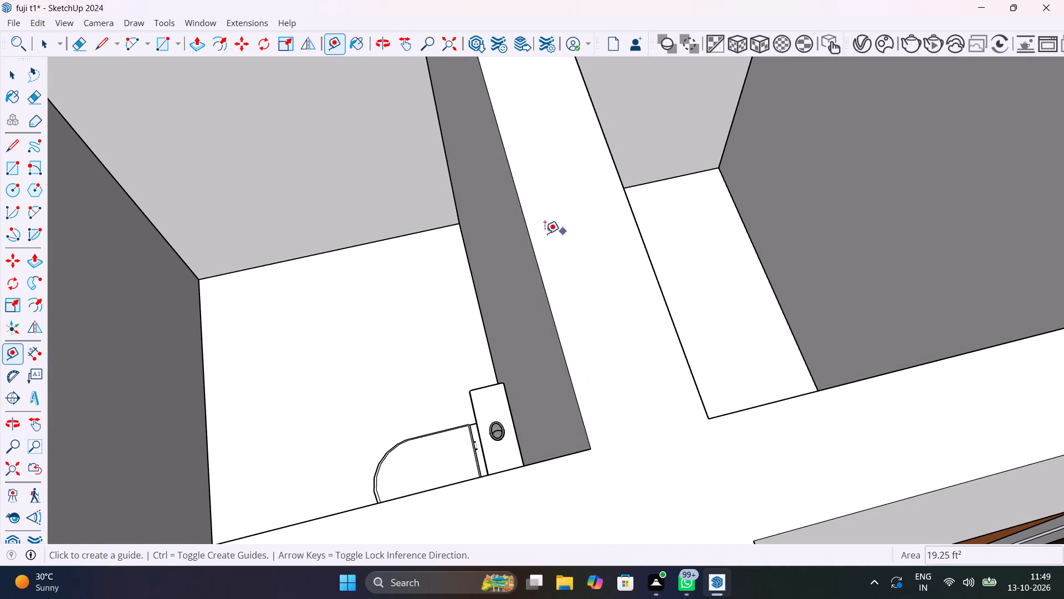
{"action": "left_click", "coordinate": [436, 232]}
{"action": "middle_click_drag", "start_coordinate": [479, 332], "coordinate": [508, 340]}
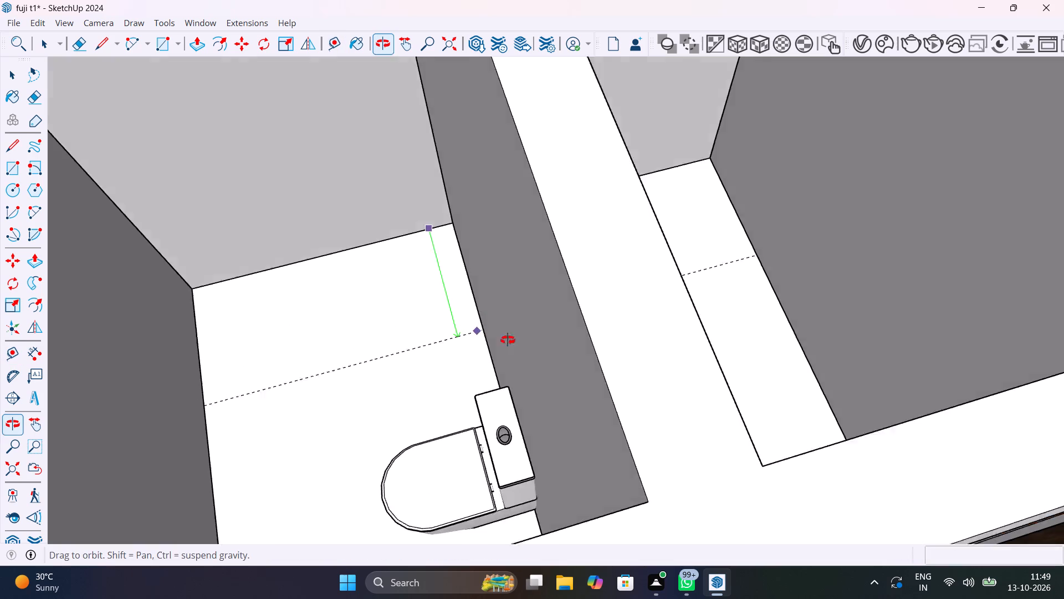
{"action": "middle_click_drag", "start_coordinate": [508, 340], "coordinate": [618, 342]}
{"action": "scroll", "coordinate": [618, 342], "scroll_direction": "up", "scroll_amount": 1}
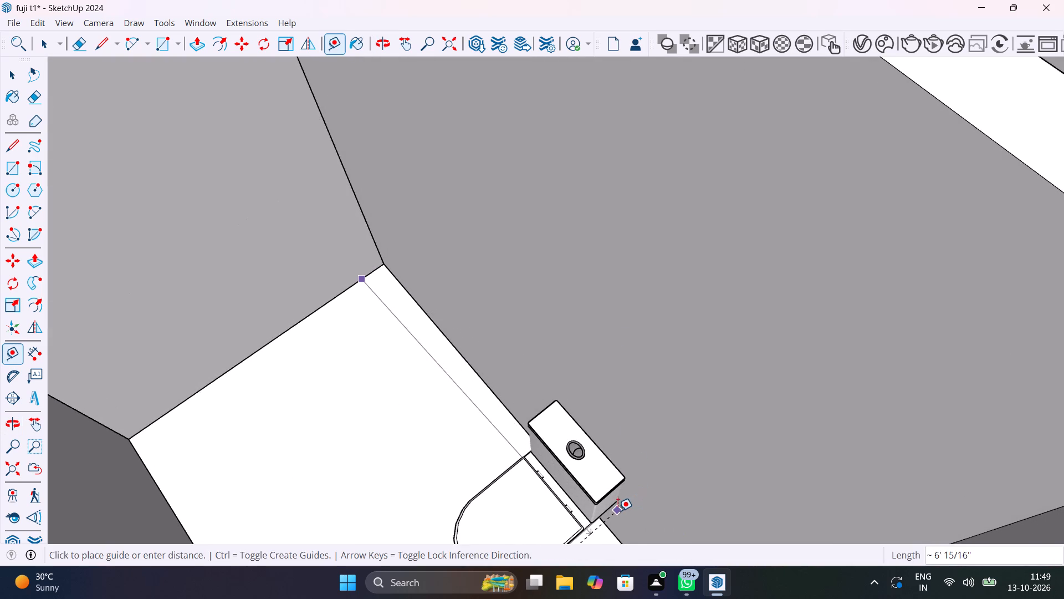
{"action": "left_click", "coordinate": [619, 506]}
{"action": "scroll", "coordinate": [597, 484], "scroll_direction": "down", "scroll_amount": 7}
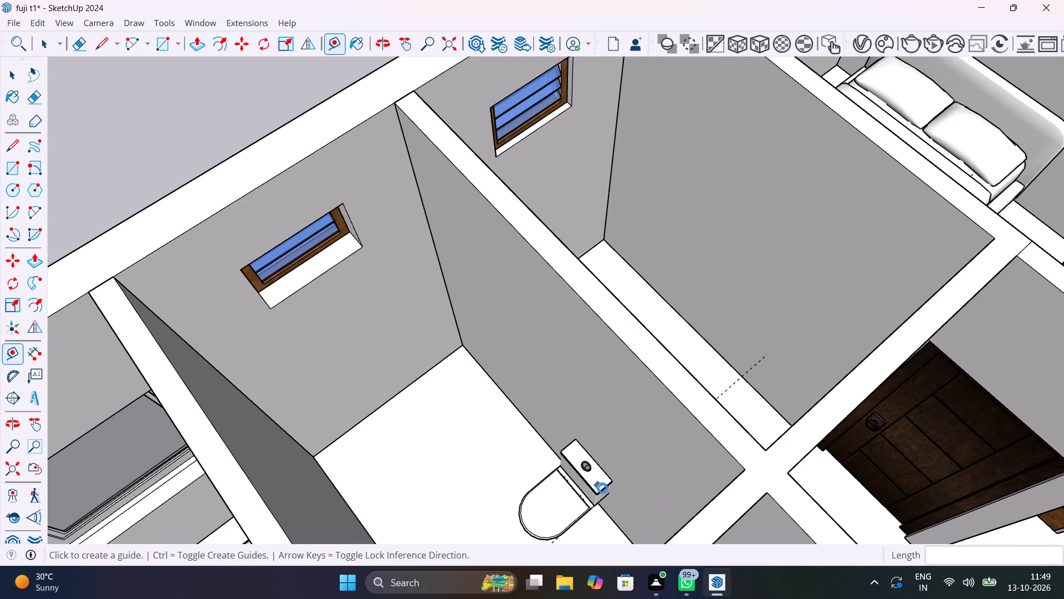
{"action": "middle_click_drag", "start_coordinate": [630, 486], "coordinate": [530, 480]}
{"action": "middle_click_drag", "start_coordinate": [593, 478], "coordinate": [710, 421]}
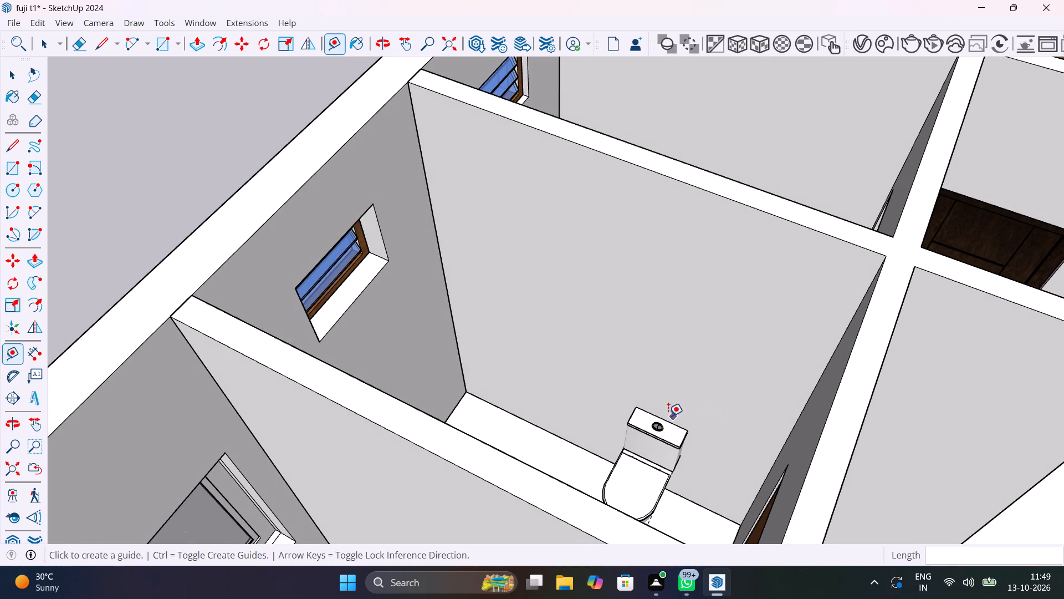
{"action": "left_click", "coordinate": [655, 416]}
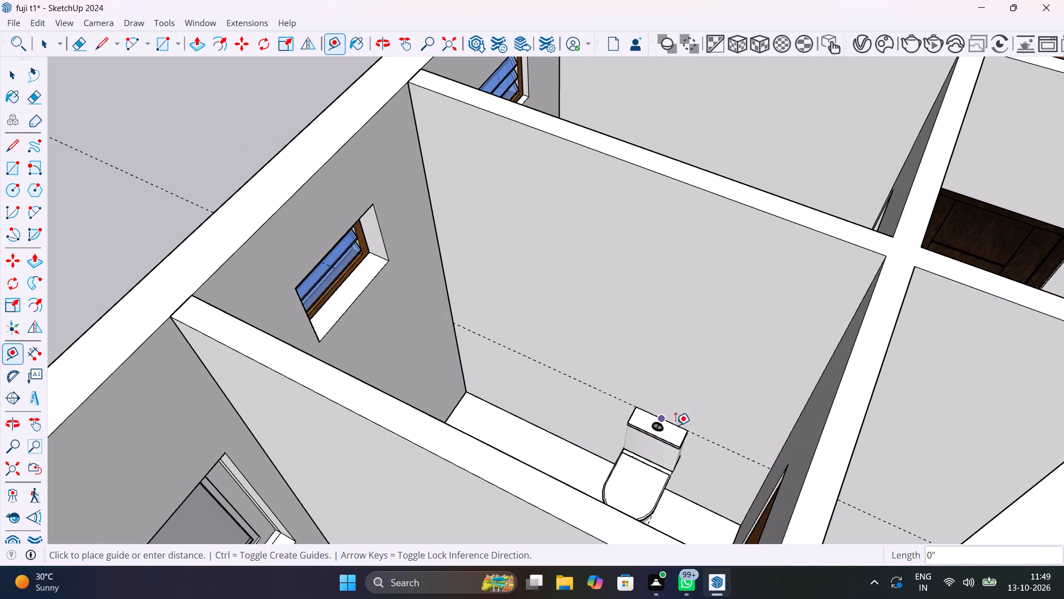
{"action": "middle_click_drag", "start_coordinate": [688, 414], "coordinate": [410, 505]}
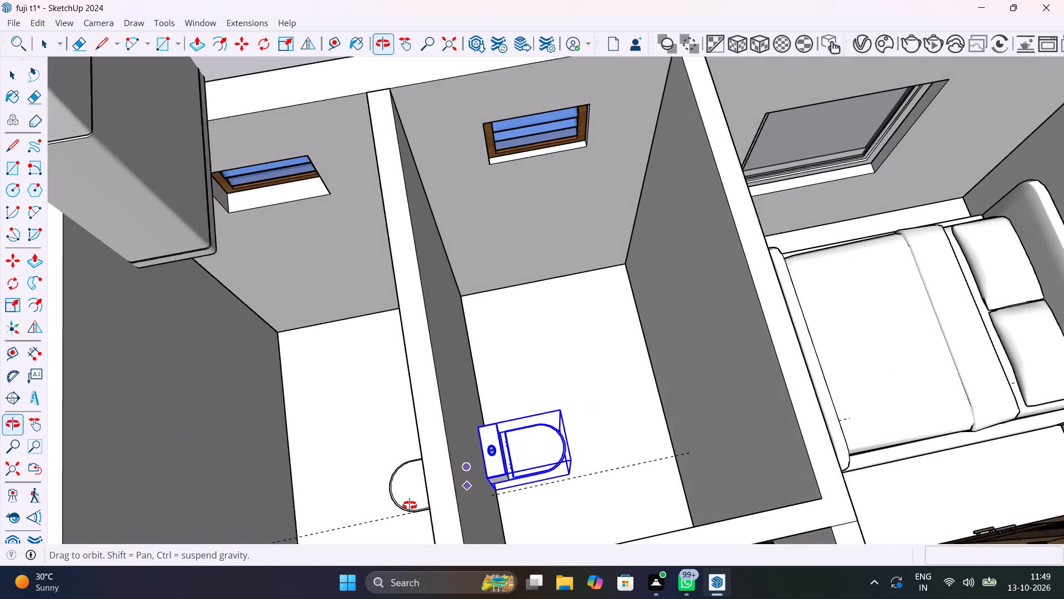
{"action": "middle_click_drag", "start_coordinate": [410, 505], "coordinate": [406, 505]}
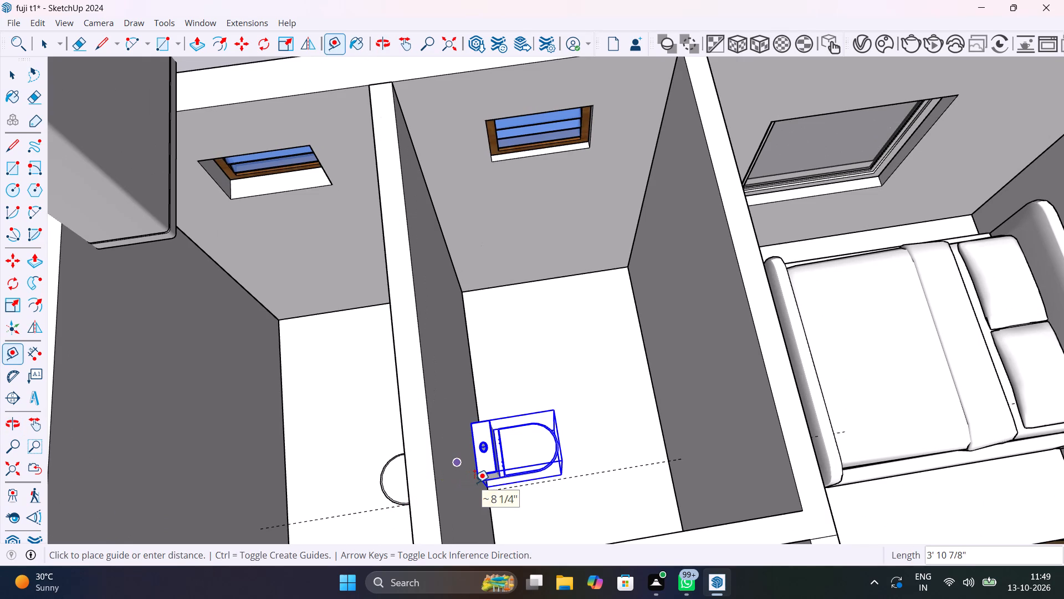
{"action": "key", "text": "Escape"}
Move the copied toilet 1' upward along the dividing wall from its bottom rear corner.
{"action": "scroll", "coordinate": [494, 491], "scroll_direction": "up", "scroll_amount": 6}
{"action": "key", "text": "space"}
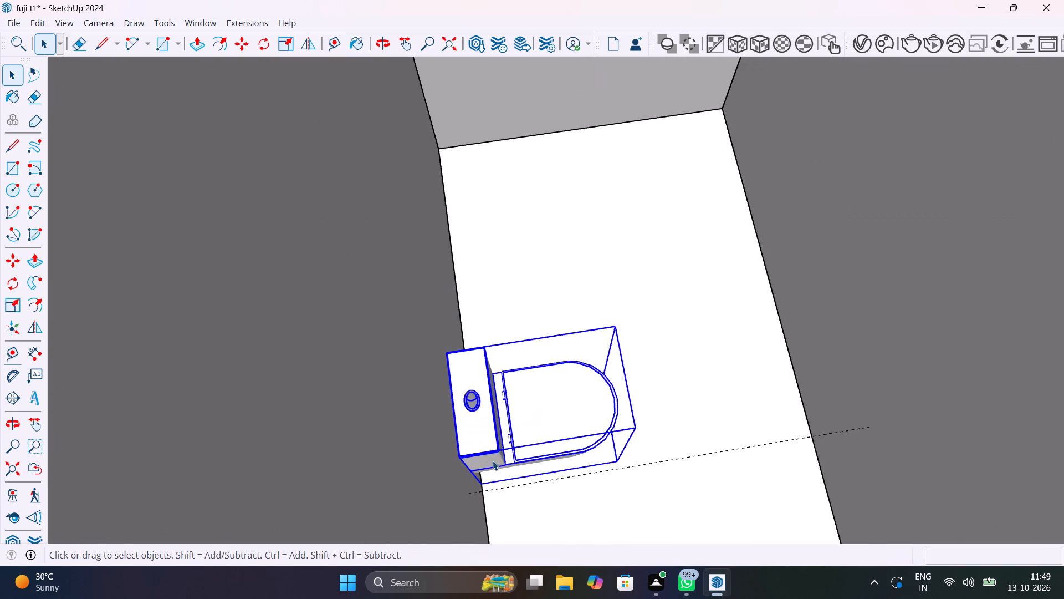
{"action": "scroll", "coordinate": [493, 461], "scroll_direction": "up", "scroll_amount": 6}
{"action": "middle_click_drag", "start_coordinate": [490, 470], "coordinate": [449, 423]}
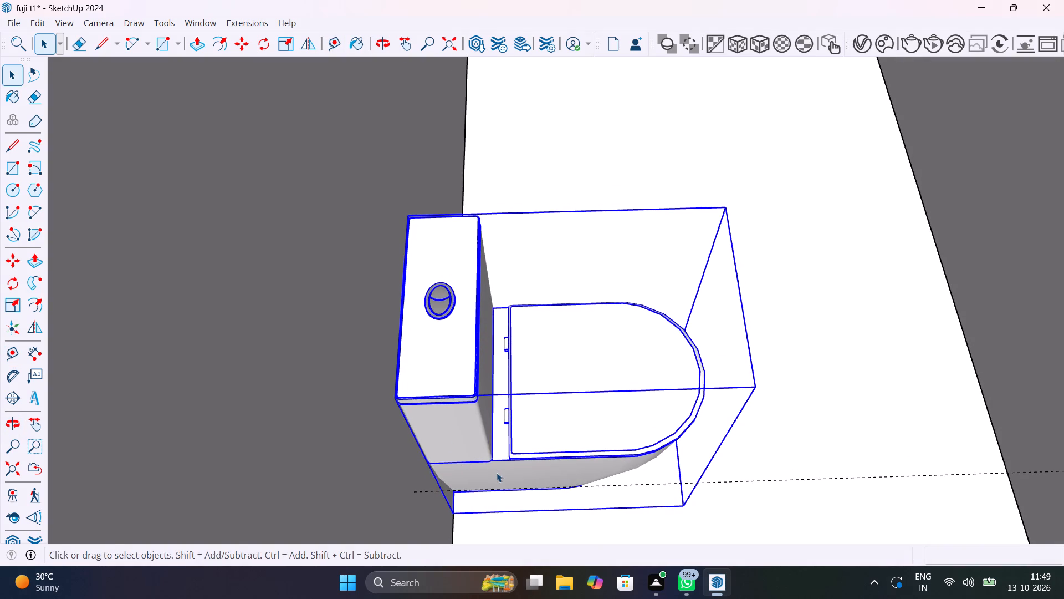
{"action": "middle_click_drag", "start_coordinate": [497, 473], "coordinate": [468, 407], "text": "shift"}
{"action": "left_click", "coordinate": [436, 379]}
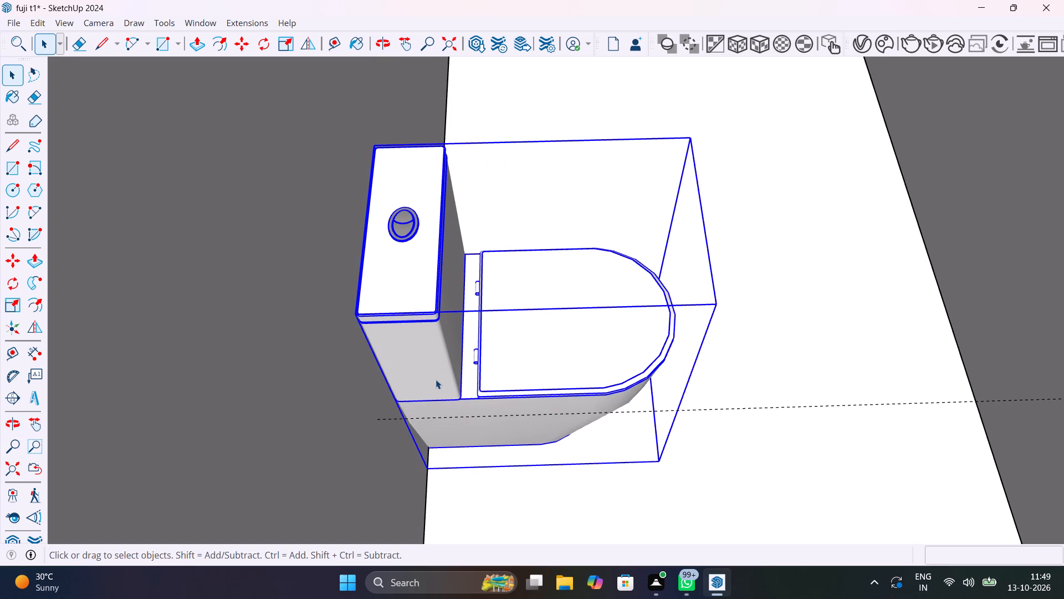
{"action": "key", "text": "m"}
{"action": "left_click", "coordinate": [427, 472]}
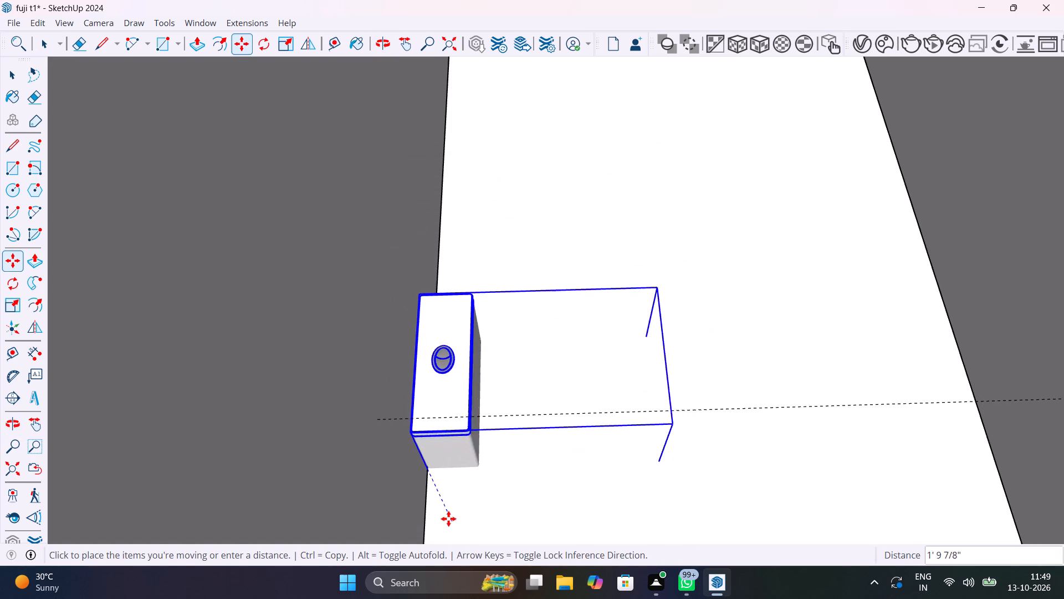
{"action": "left_click", "coordinate": [431, 474]}
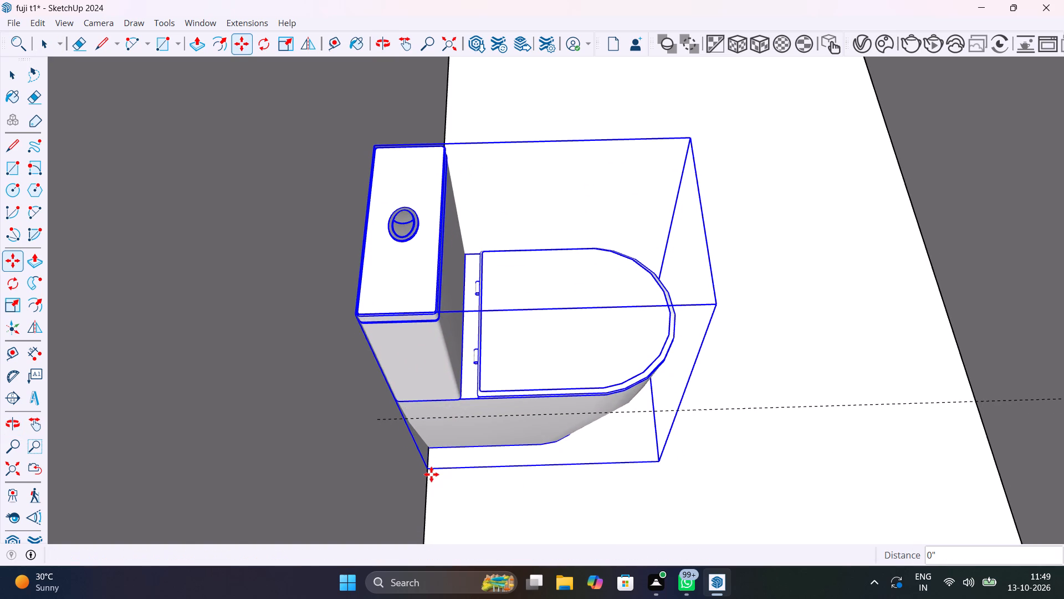
{"action": "left_click", "coordinate": [431, 474]}
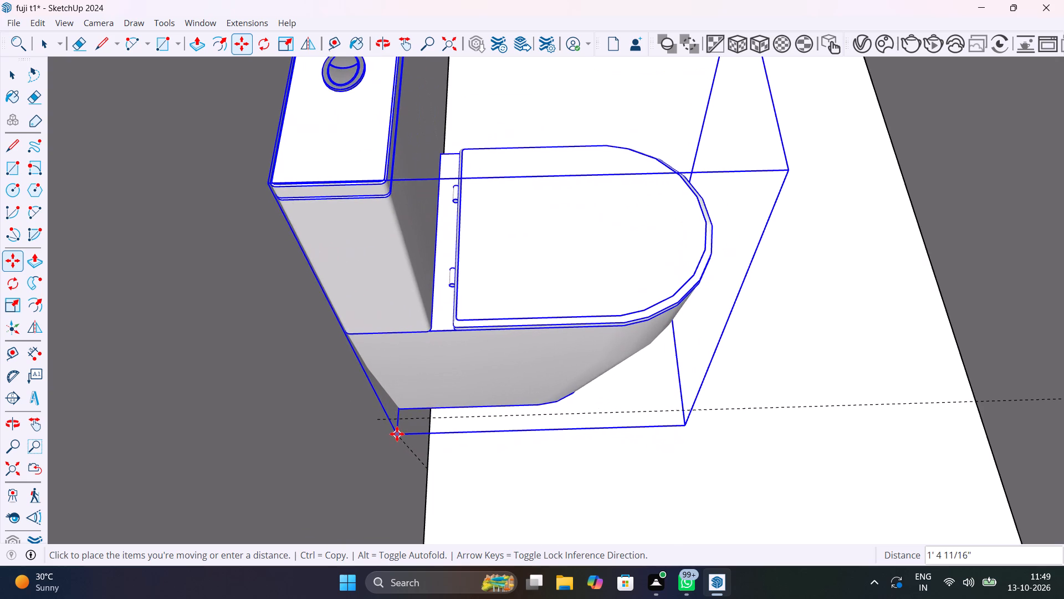
{"action": "type", "text": "1'"}
{"action": "key", "text": "Return"}
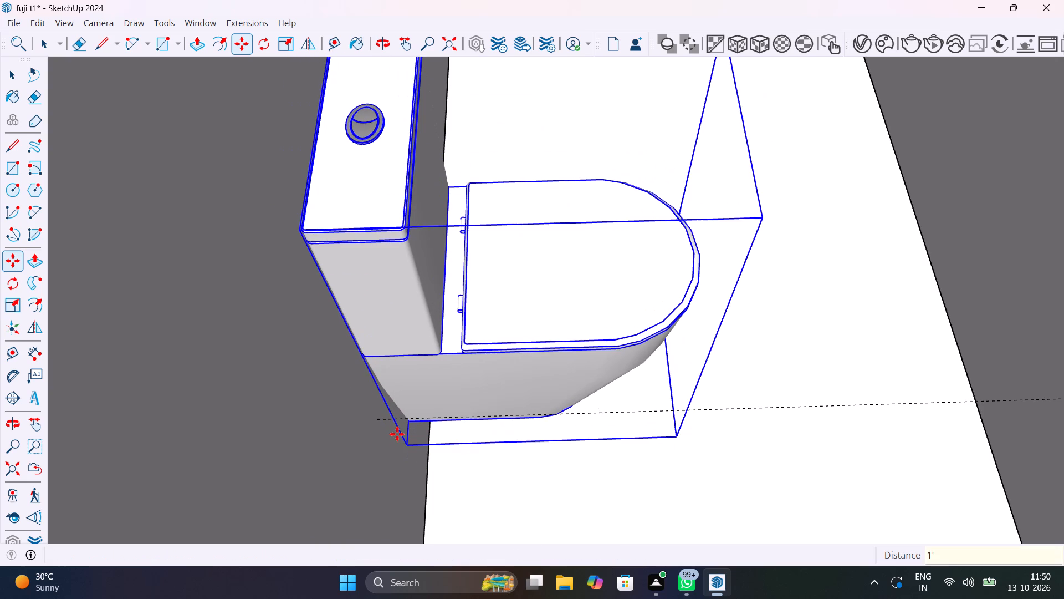
{"action": "key", "text": "space"}
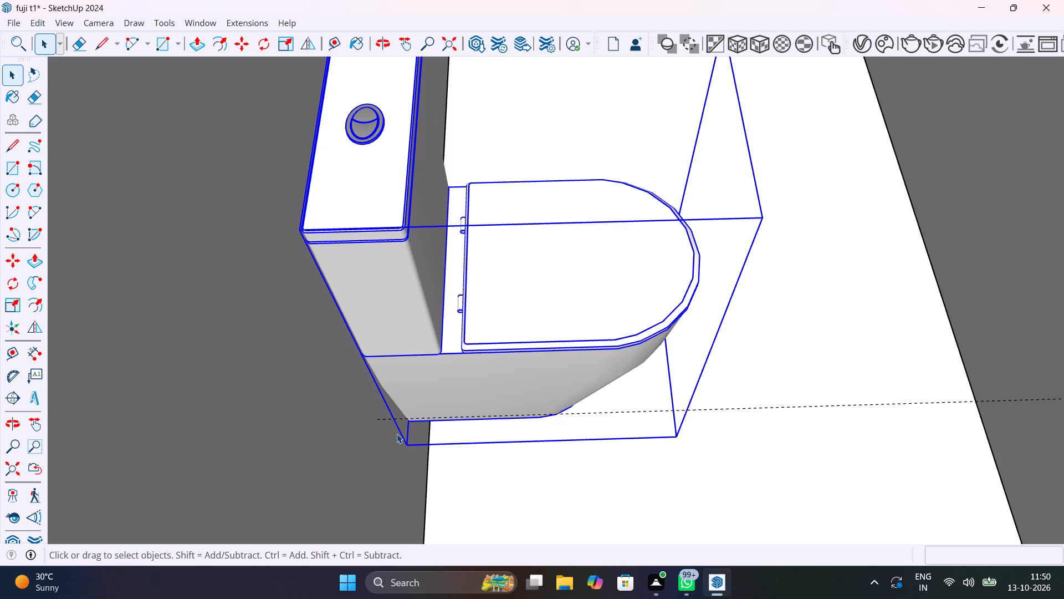
{"action": "key", "text": "space"}
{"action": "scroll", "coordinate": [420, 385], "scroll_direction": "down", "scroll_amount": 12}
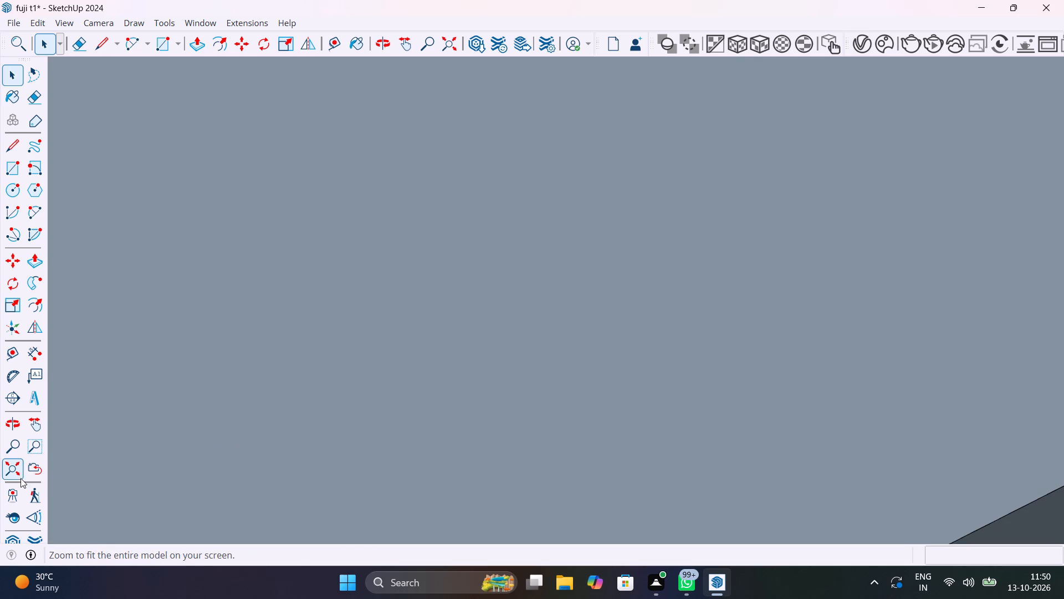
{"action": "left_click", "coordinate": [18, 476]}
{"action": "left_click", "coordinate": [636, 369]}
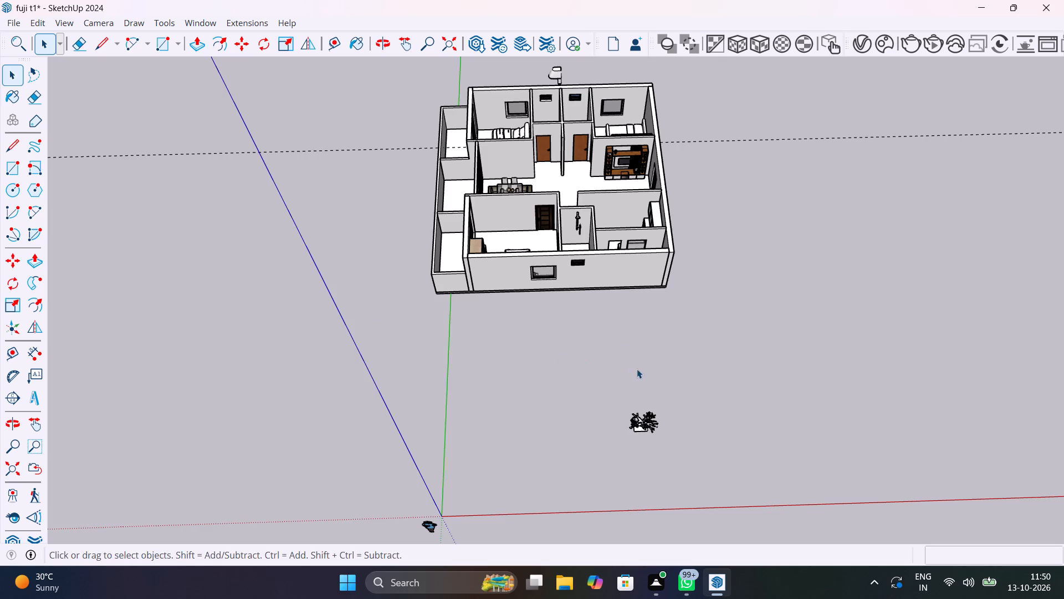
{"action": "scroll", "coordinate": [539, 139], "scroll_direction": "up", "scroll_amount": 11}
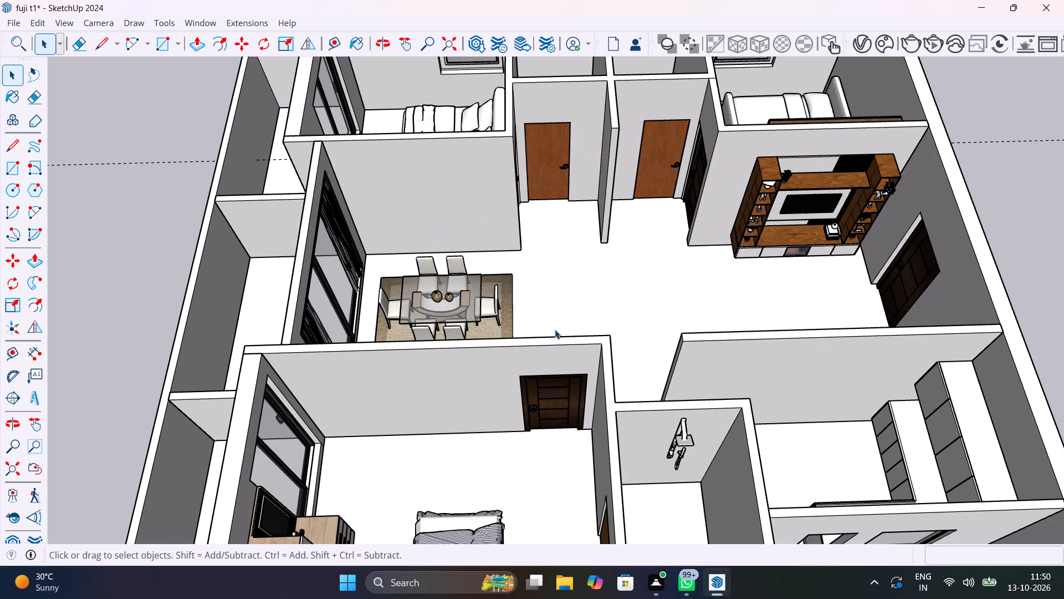
Move the copied toilet by its bottom rear corner about 2 13/16" along the dividing wall toward the guide line.
{"action": "middle_click_drag", "start_coordinate": [555, 330], "coordinate": [526, 429], "text": "shift"}
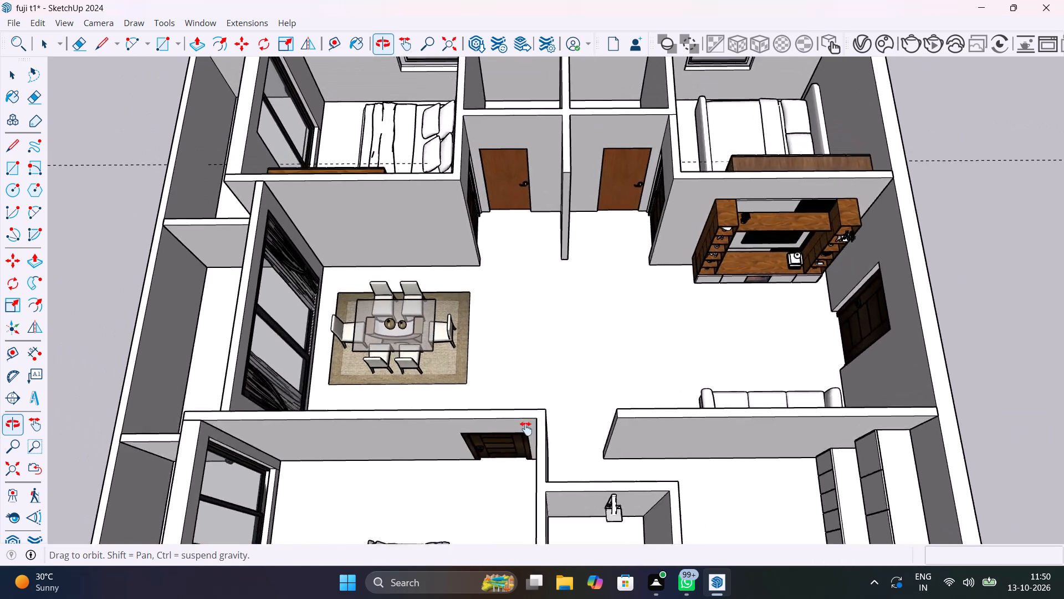
{"action": "middle_click_drag", "start_coordinate": [526, 429], "coordinate": [567, 508], "text": "shift"}
{"action": "scroll", "coordinate": [567, 508], "scroll_direction": "up", "scroll_amount": 1}
{"action": "scroll", "coordinate": [618, 176], "scroll_direction": "up", "scroll_amount": 6}
{"action": "middle_click_drag", "start_coordinate": [625, 146], "coordinate": [603, 417], "text": "shift"}
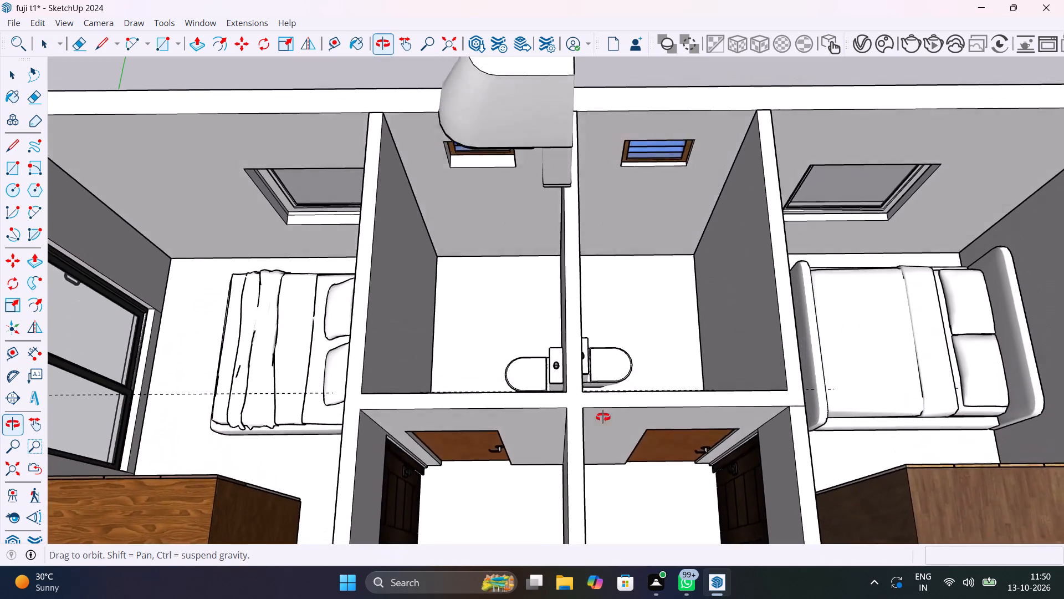
{"action": "middle_click_drag", "start_coordinate": [603, 417], "coordinate": [559, 433], "text": "shift"}
{"action": "scroll", "coordinate": [592, 361], "scroll_direction": "up", "scroll_amount": 5}
{"action": "middle_click", "coordinate": [597, 382]}
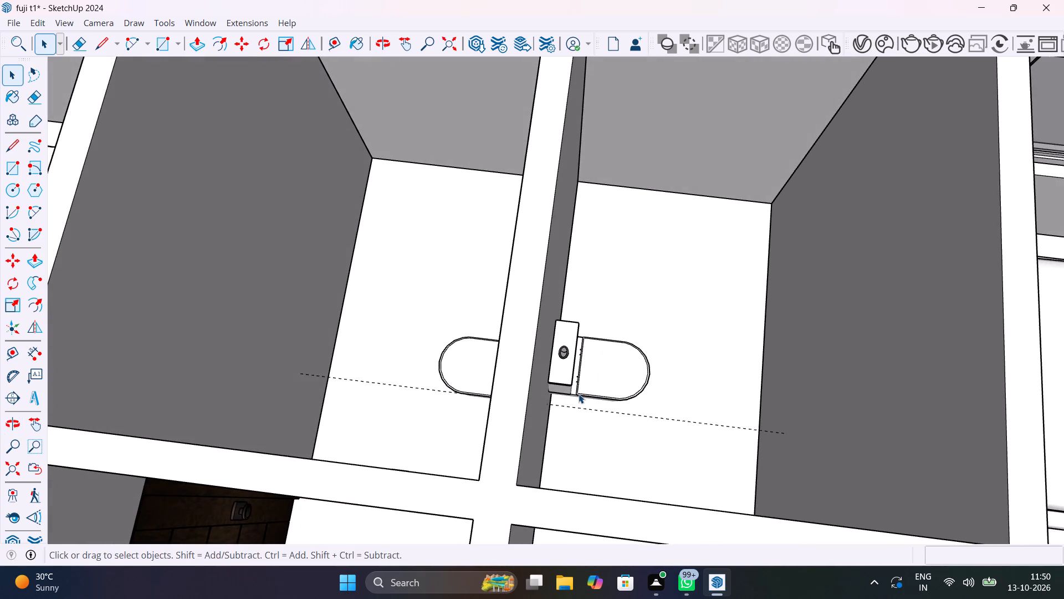
{"action": "scroll", "coordinate": [579, 394], "scroll_direction": "up", "scroll_amount": 3}
{"action": "left_click", "coordinate": [591, 387]}
{"action": "key", "text": "m"}
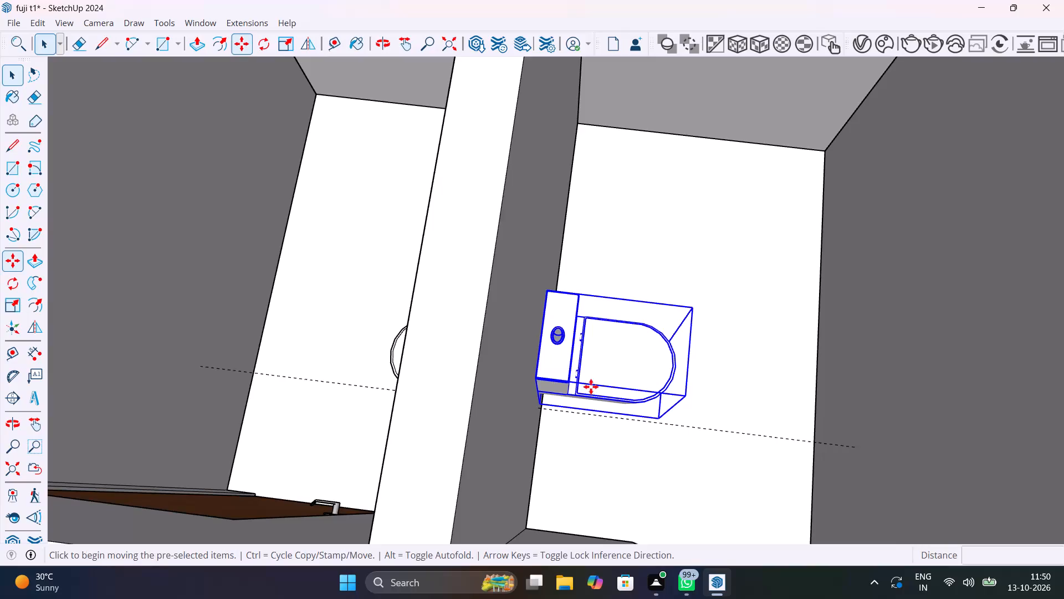
{"action": "left_click", "coordinate": [540, 406]}
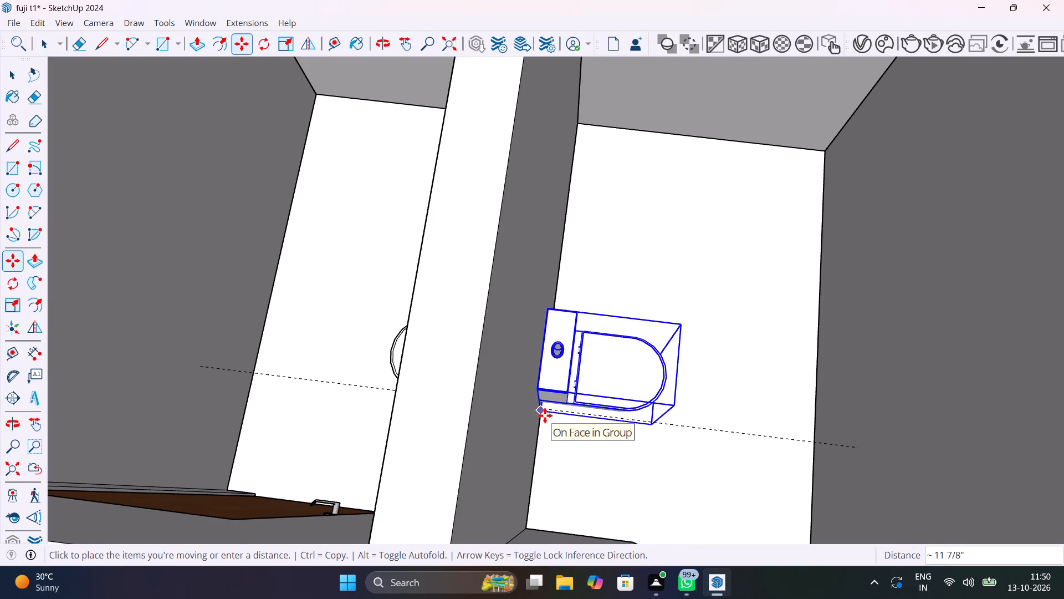
{"action": "left_click", "coordinate": [544, 419]}
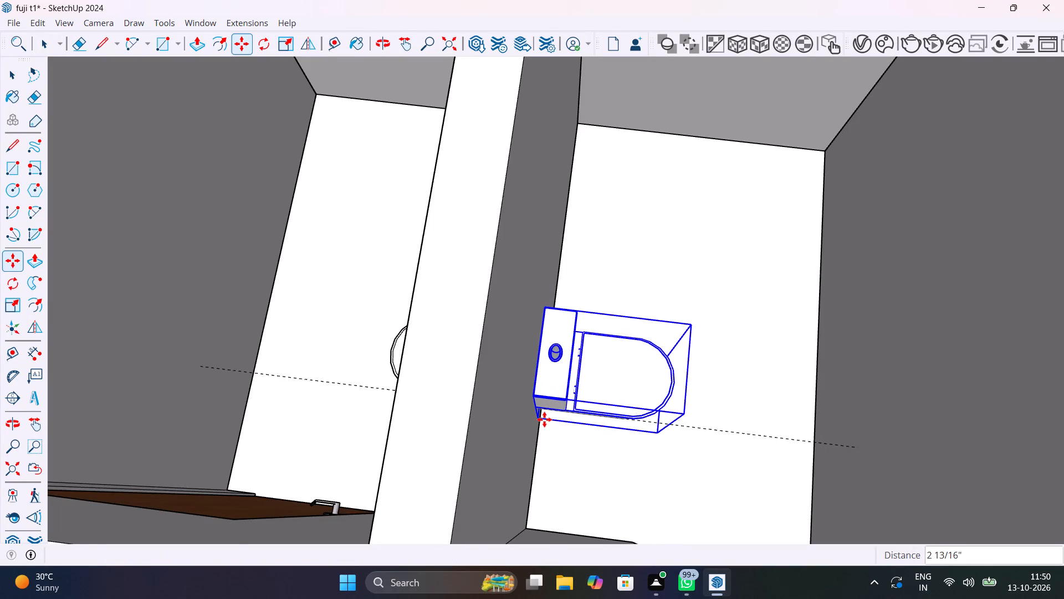
{"action": "key", "text": "space"}
{"action": "scroll", "coordinate": [568, 408], "scroll_direction": "down", "scroll_amount": 14}
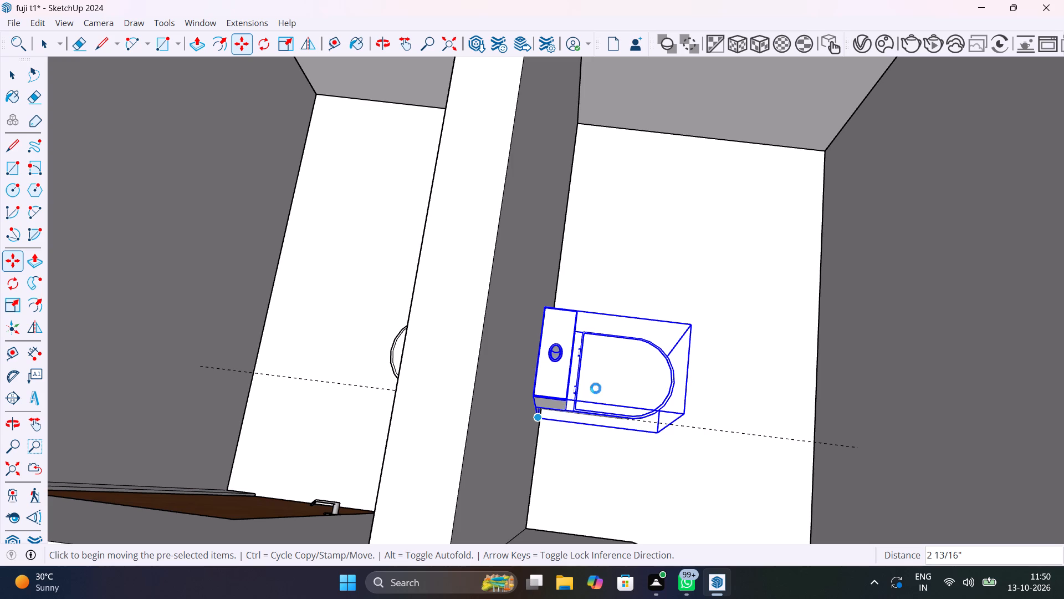
{"action": "scroll", "coordinate": [643, 369], "scroll_direction": "down", "scroll_amount": 19}
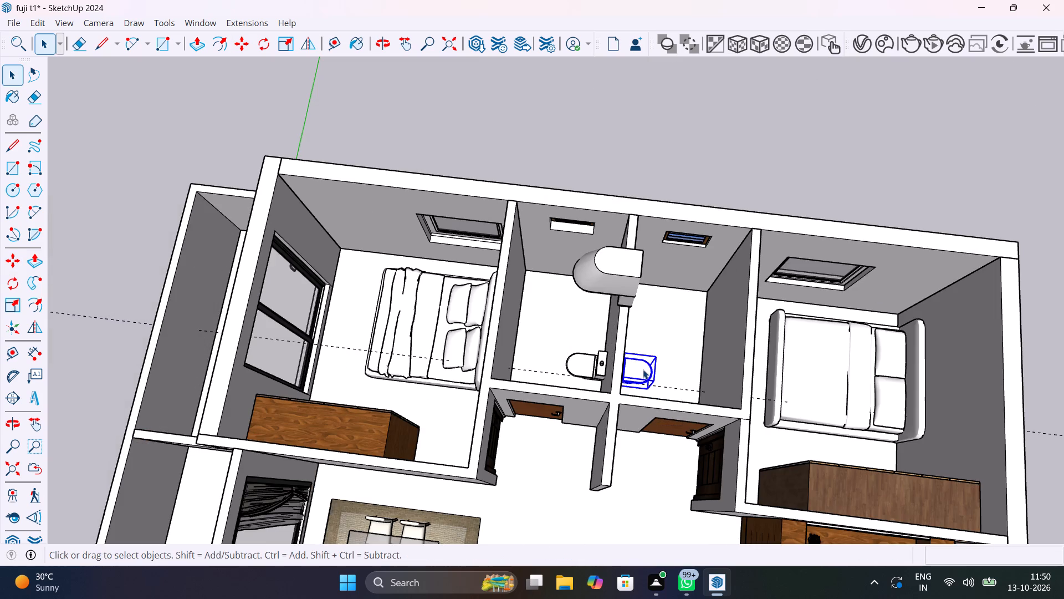
{"action": "left_click", "coordinate": [771, 172]}
Examine the two adjoining bathrooms and the overall apartment layout from several angles.
{"action": "scroll", "coordinate": [612, 351], "scroll_direction": "up", "scroll_amount": 5}
{"action": "middle_click_drag", "start_coordinate": [613, 383], "coordinate": [600, 371]}
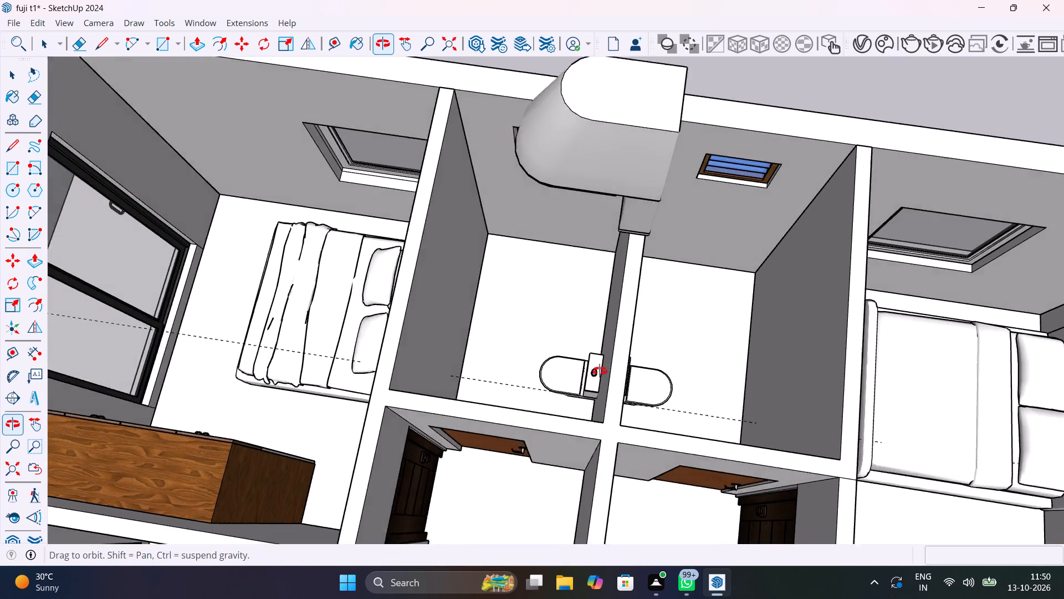
{"action": "middle_click_drag", "start_coordinate": [600, 371], "coordinate": [856, 304]}
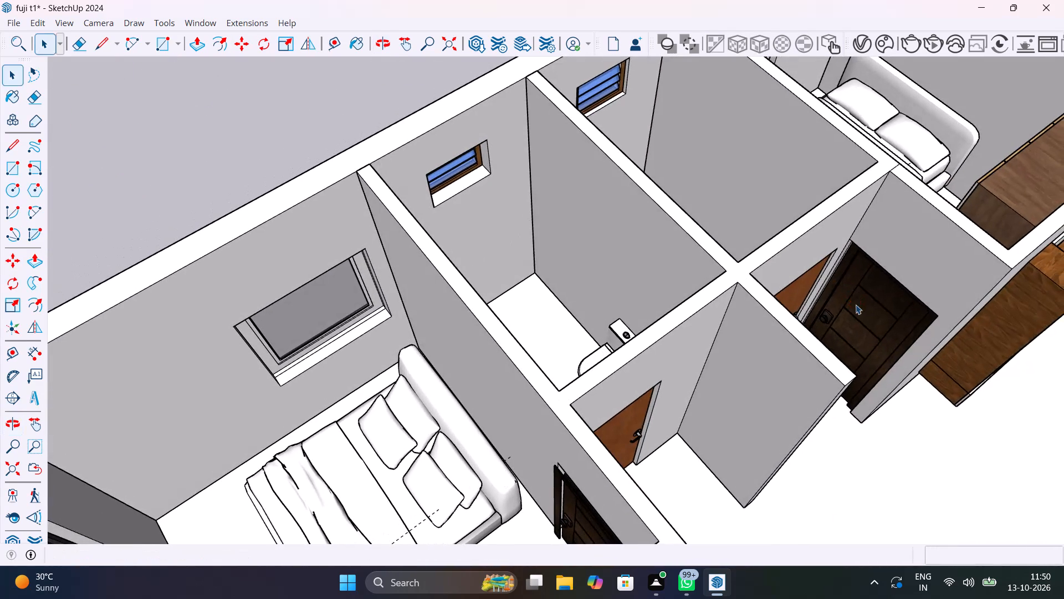
{"action": "scroll", "coordinate": [681, 322], "scroll_direction": "down", "scroll_amount": 7}
{"action": "middle_click_drag", "start_coordinate": [678, 339], "coordinate": [539, 294], "text": "shift"}
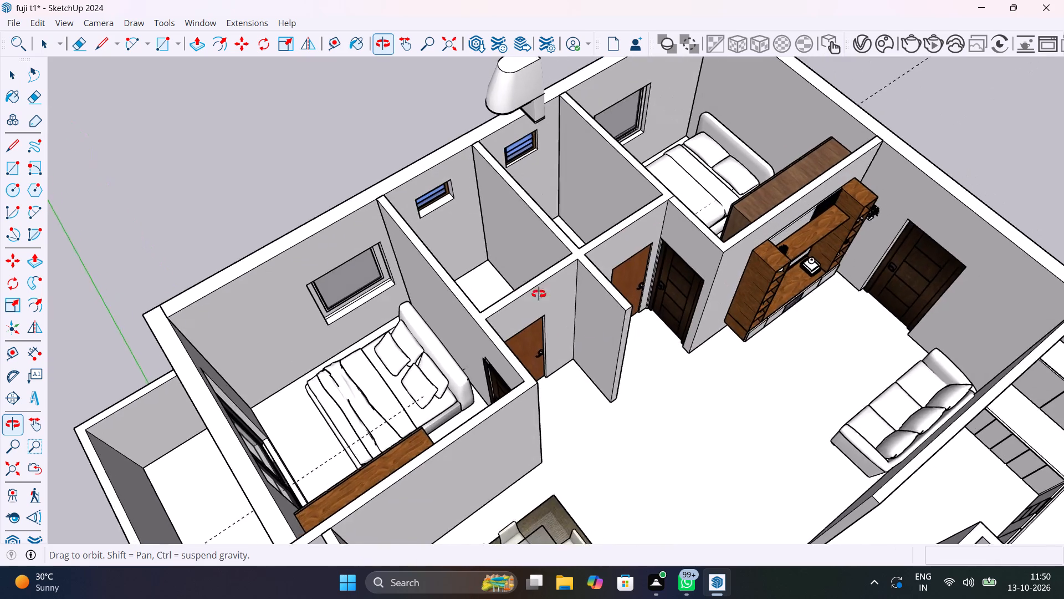
{"action": "middle_click_drag", "start_coordinate": [539, 294], "coordinate": [369, 276], "text": "shift"}
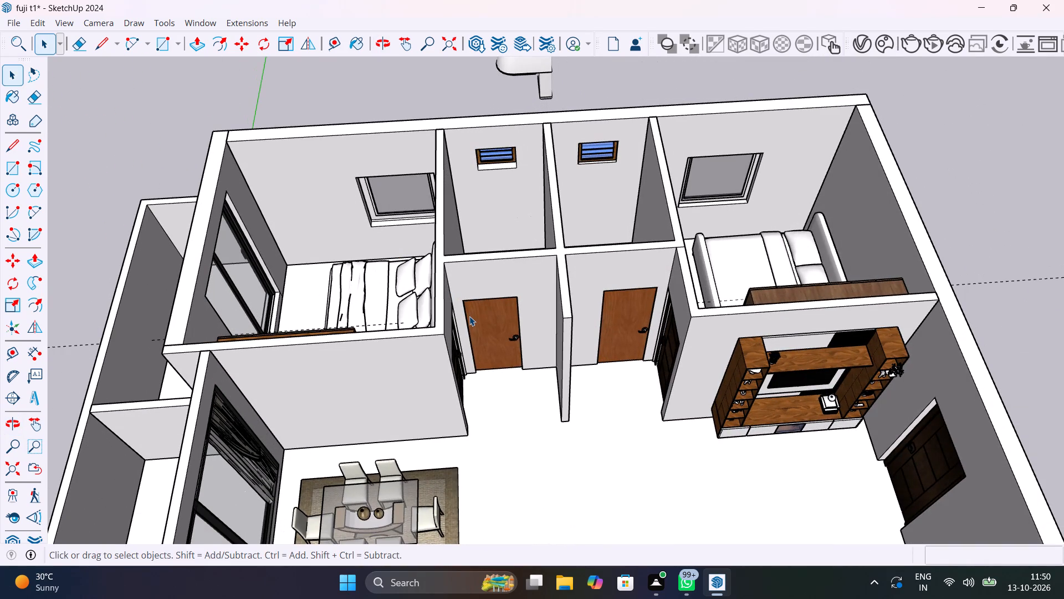
{"action": "scroll", "coordinate": [469, 316], "scroll_direction": "down", "scroll_amount": 13}
{"action": "middle_click_drag", "start_coordinate": [487, 374], "coordinate": [484, 372], "text": "shift"}
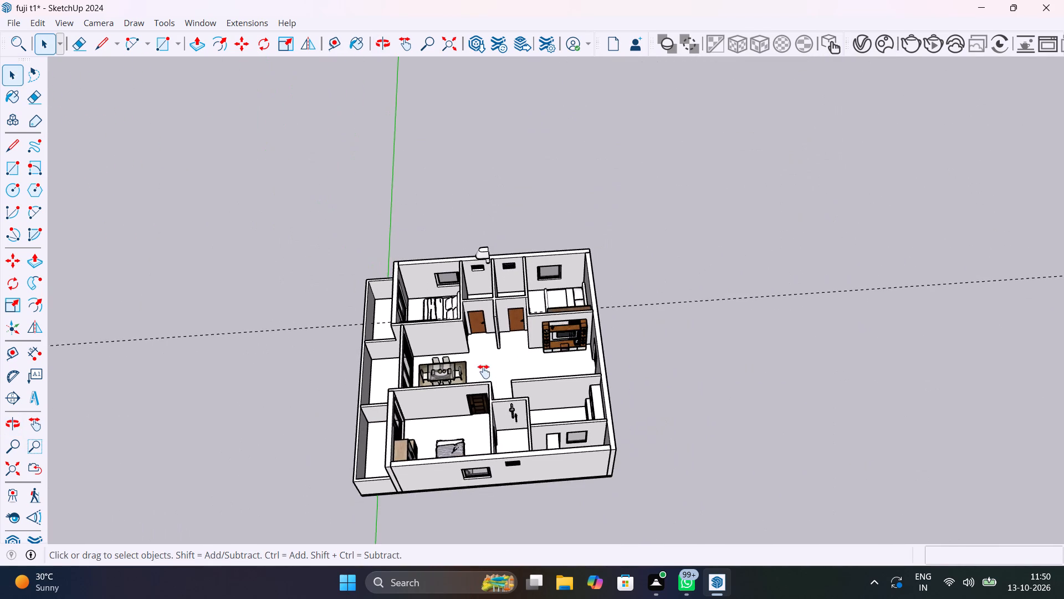
{"action": "middle_click_drag", "start_coordinate": [484, 372], "coordinate": [497, 454], "text": "shift"}
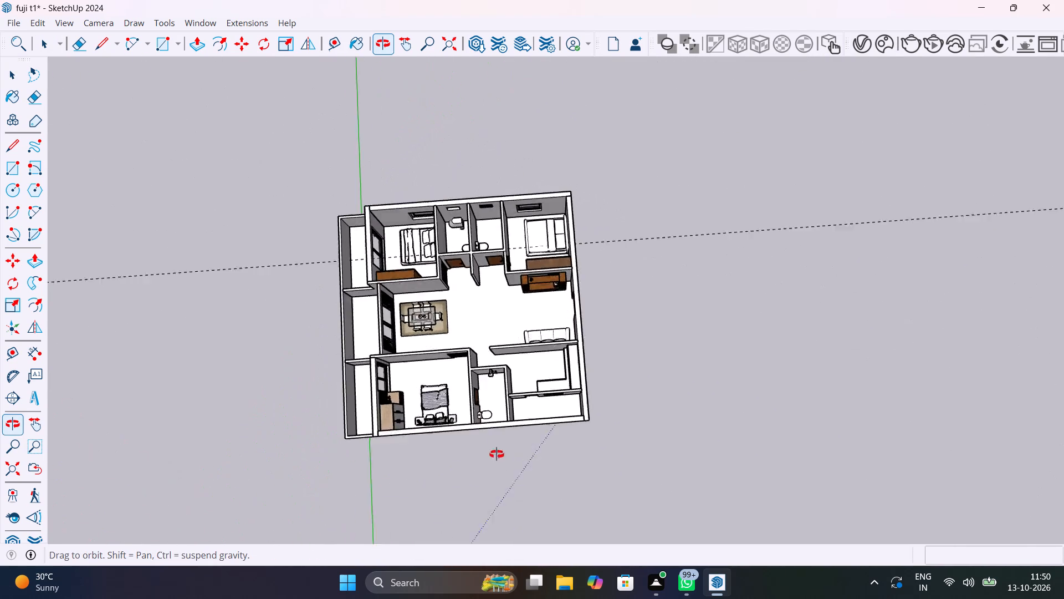
{"action": "middle_click_drag", "start_coordinate": [497, 454], "coordinate": [726, 405], "text": "shift"}
{"action": "scroll", "coordinate": [509, 354], "scroll_direction": "up", "scroll_amount": 13}
{"action": "middle_click_drag", "start_coordinate": [539, 387], "coordinate": [617, 384]}
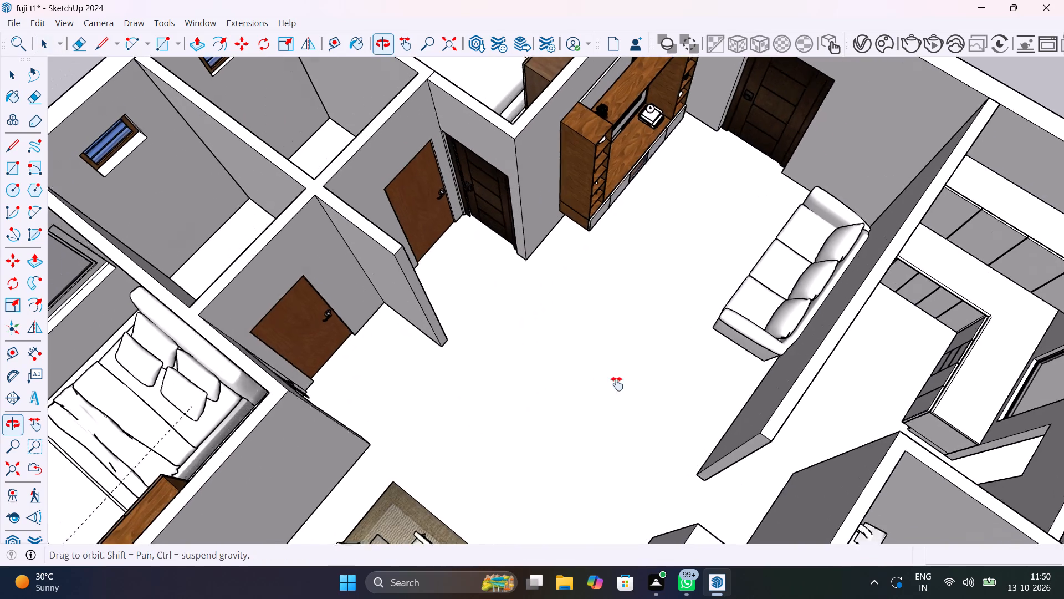
{"action": "middle_click_drag", "start_coordinate": [617, 384], "coordinate": [679, 305]}
{"action": "scroll", "coordinate": [534, 297], "scroll_direction": "down", "scroll_amount": 9}
{"action": "middle_click_drag", "start_coordinate": [519, 312], "coordinate": [504, 327]}
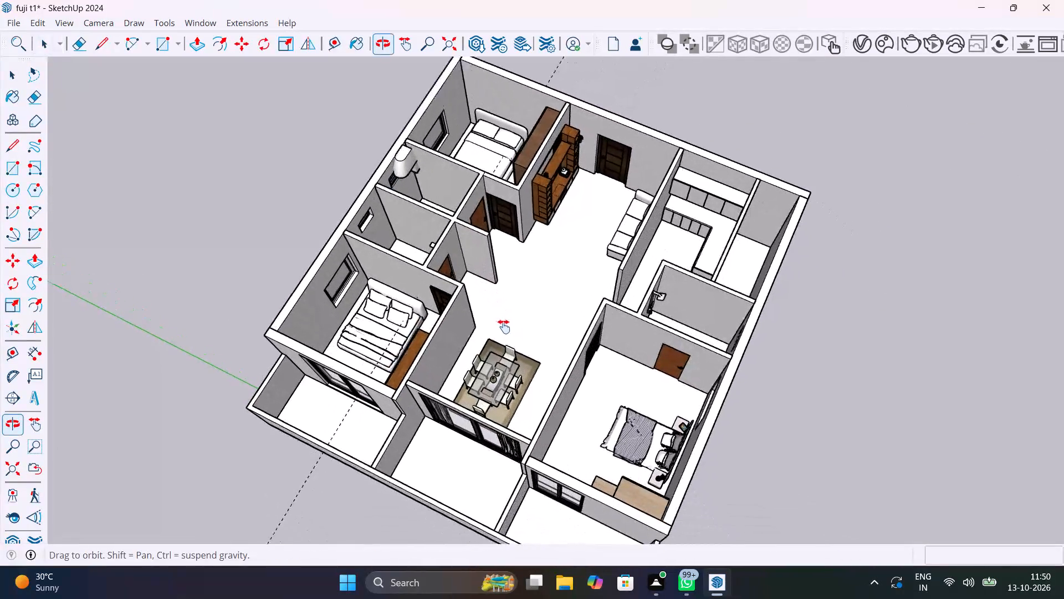
{"action": "middle_click_drag", "start_coordinate": [504, 327], "coordinate": [789, 232]}
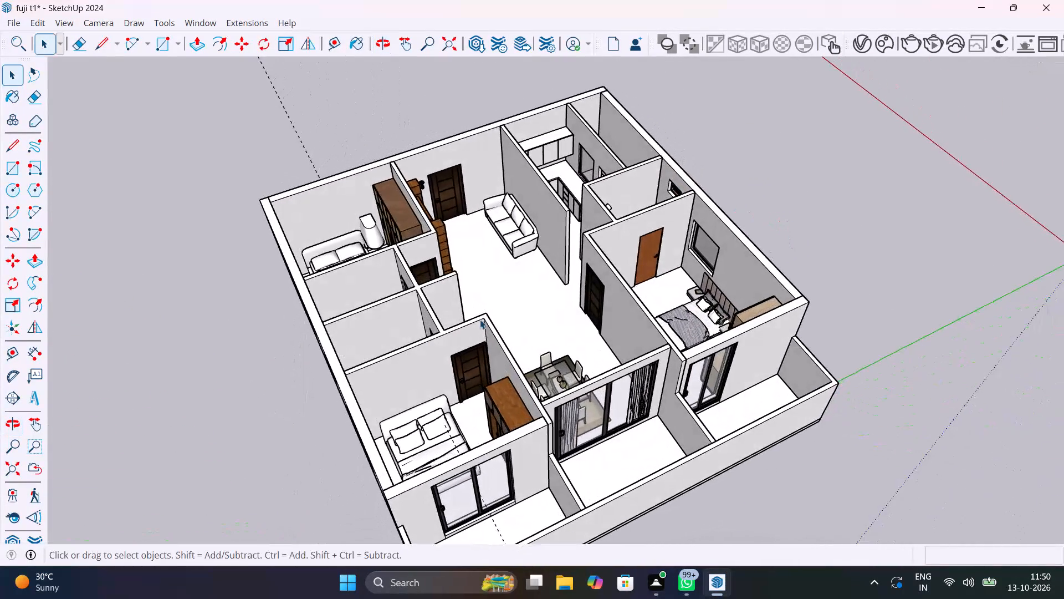
Delete the stray rounded fixture floating above the dividing wall between the two bathrooms.
{"action": "scroll", "coordinate": [336, 364], "scroll_direction": "up", "scroll_amount": 5}
{"action": "middle_click_drag", "start_coordinate": [359, 354], "coordinate": [653, 408]}
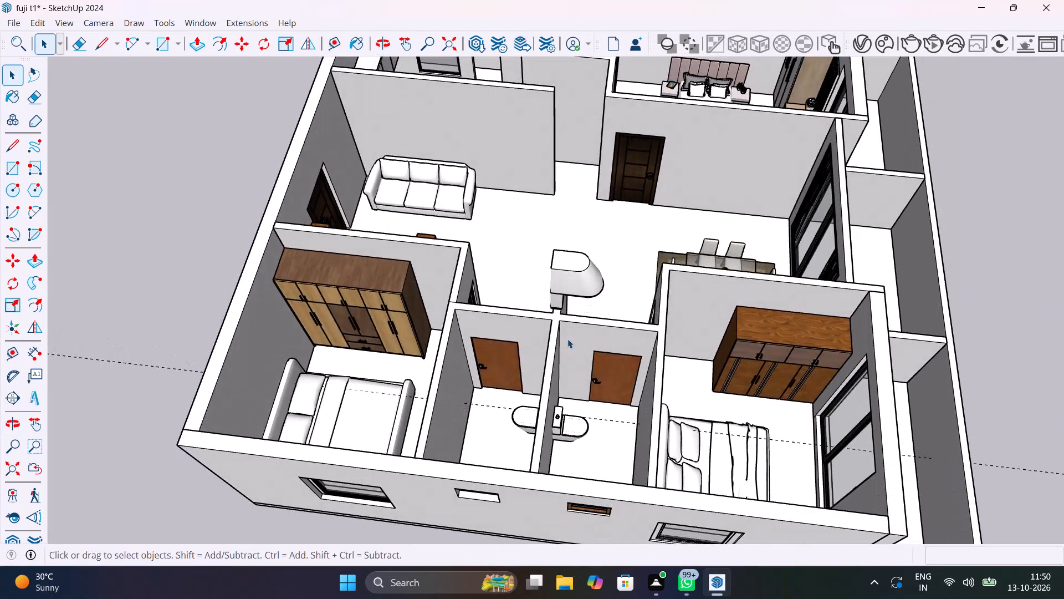
{"action": "left_click", "coordinate": [567, 263]}
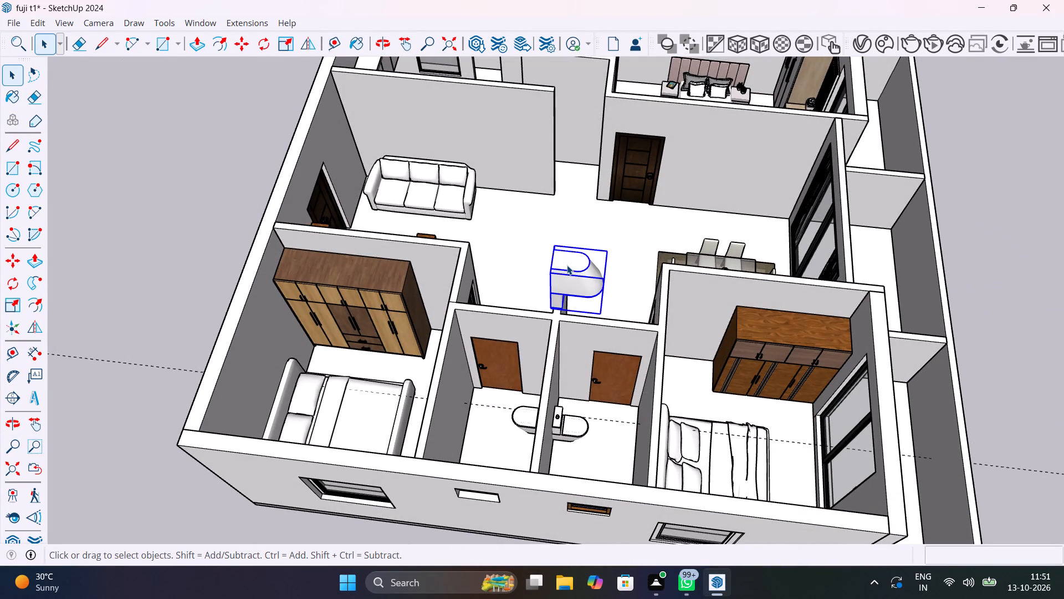
{"action": "key", "text": "Delete"}
Examine the furnished apartment from all sides, including the bathrooms, bedrooms, living area and kitchen.
{"action": "scroll", "coordinate": [535, 349], "scroll_direction": "down", "scroll_amount": 5}
{"action": "middle_click_drag", "start_coordinate": [596, 346], "coordinate": [538, 354]}
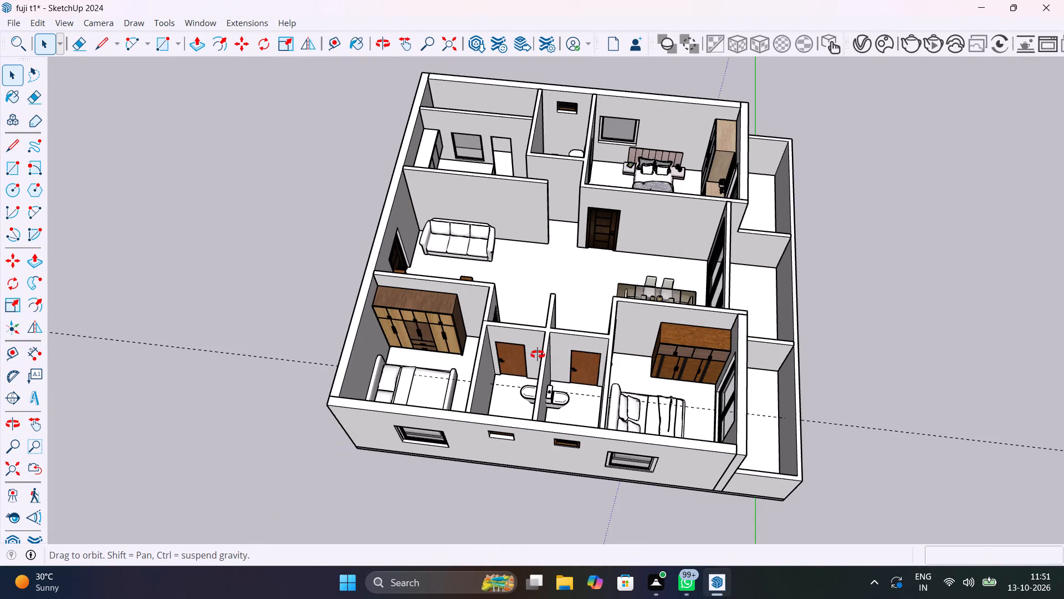
{"action": "middle_click_drag", "start_coordinate": [538, 354], "coordinate": [0, 406]}
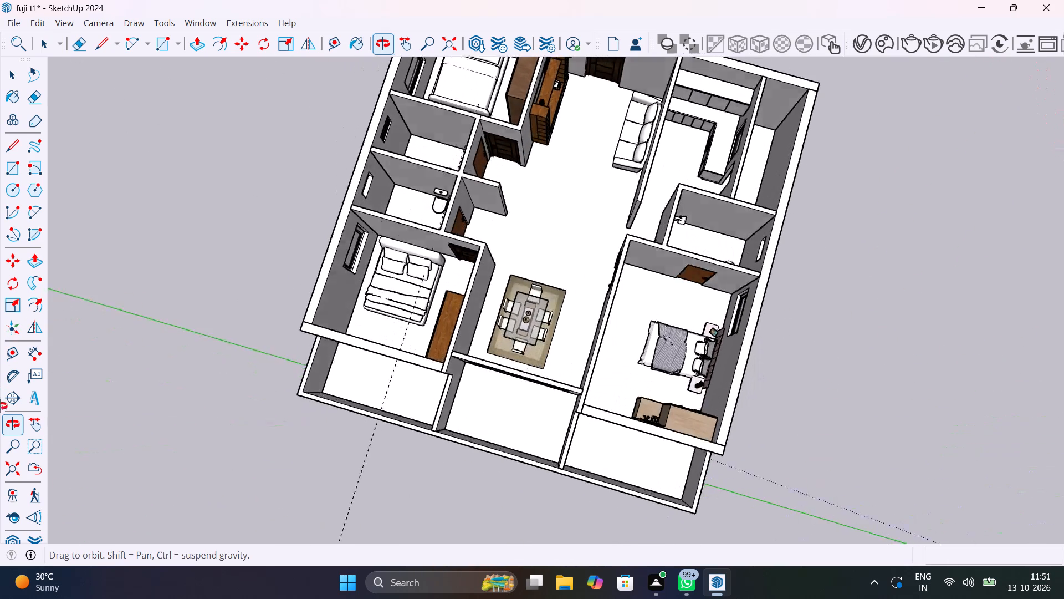
{"action": "middle_click_drag", "start_coordinate": [0, 406], "coordinate": [2, 436]}
{"action": "scroll", "coordinate": [252, 355], "scroll_direction": "down", "scroll_amount": 4}
{"action": "middle_click_drag", "start_coordinate": [318, 363], "coordinate": [84, 246]}
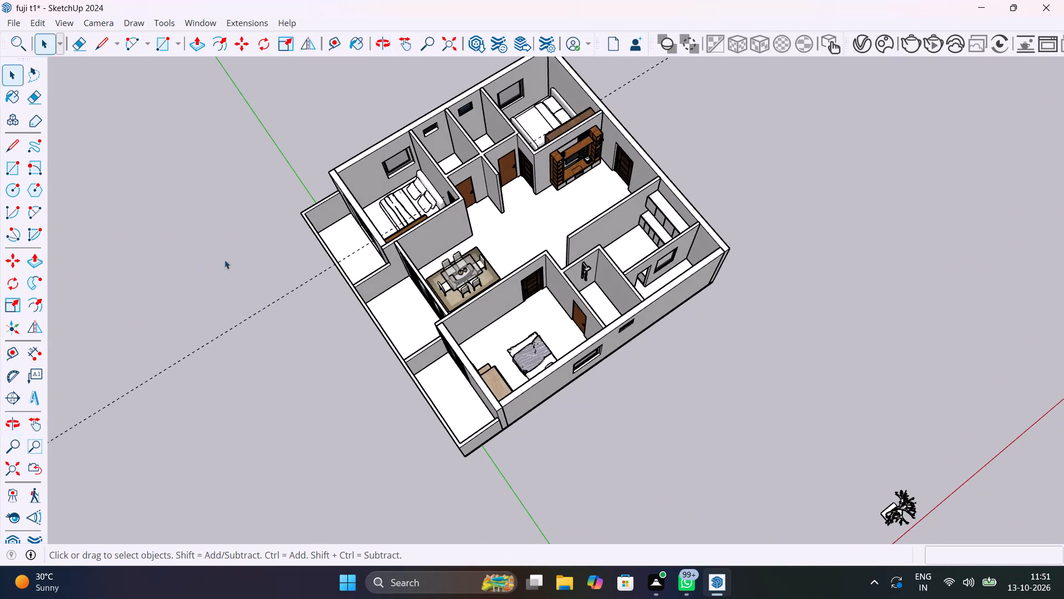
{"action": "scroll", "coordinate": [403, 245], "scroll_direction": "up", "scroll_amount": 4}
{"action": "middle_click_drag", "start_coordinate": [458, 255], "coordinate": [314, 336]}
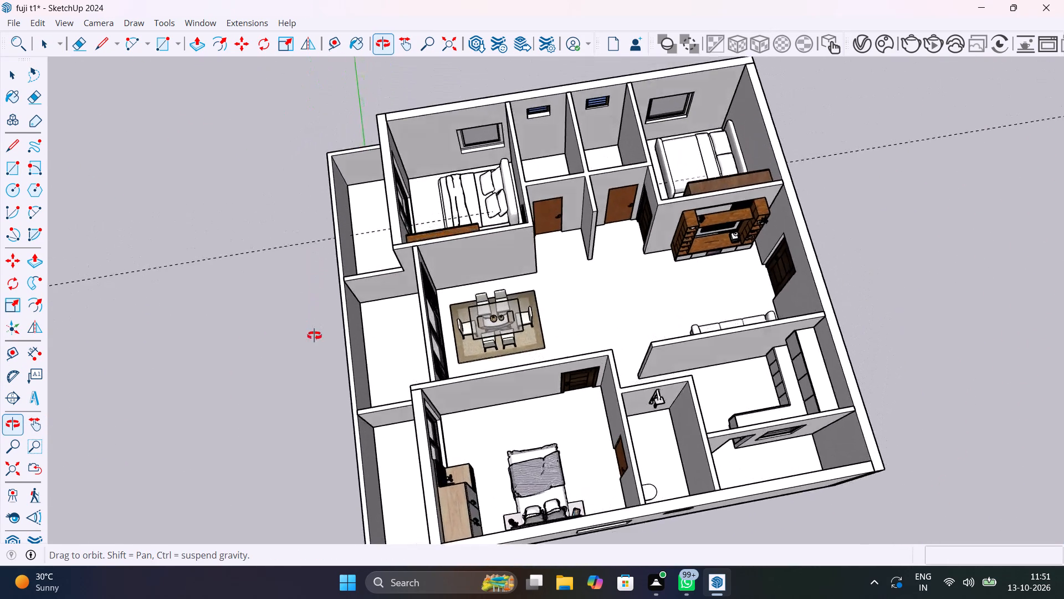
{"action": "middle_click_drag", "start_coordinate": [314, 336], "coordinate": [244, 344]}
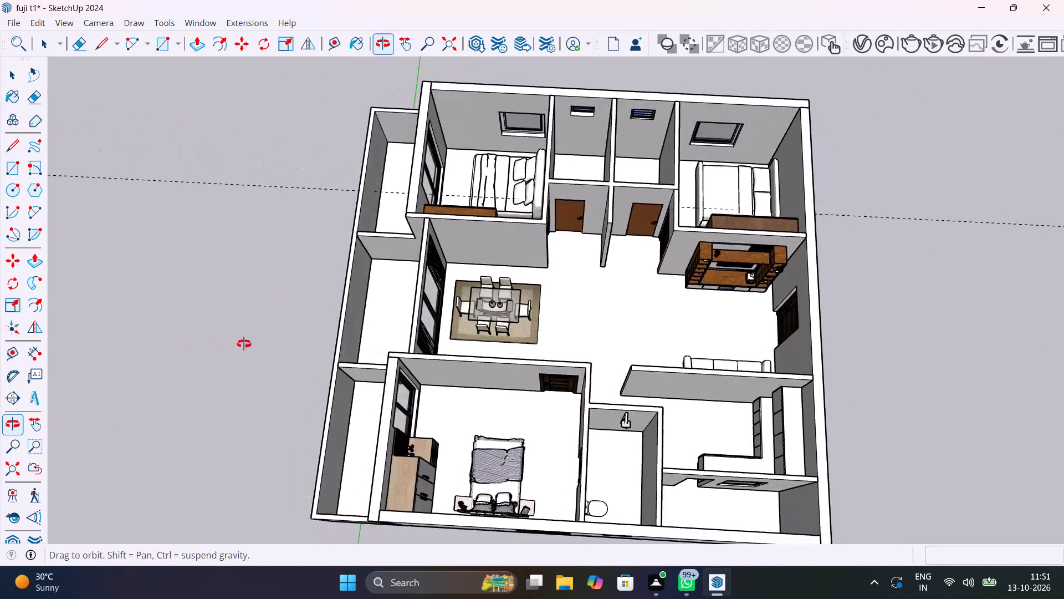
{"action": "middle_click_drag", "start_coordinate": [244, 344], "coordinate": [340, 461]}
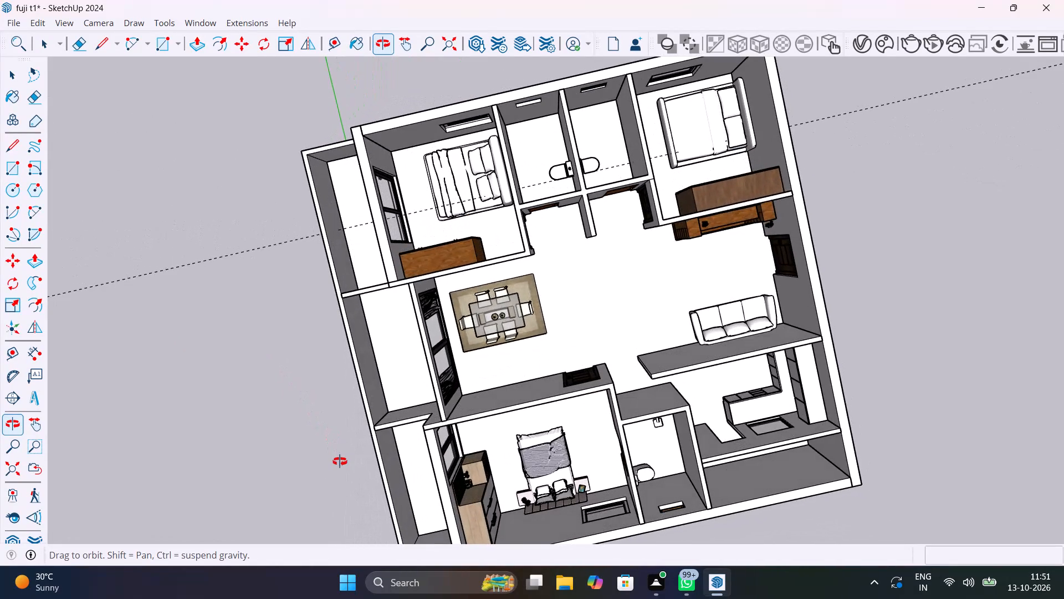
{"action": "middle_click_drag", "start_coordinate": [340, 461], "coordinate": [467, 214]}
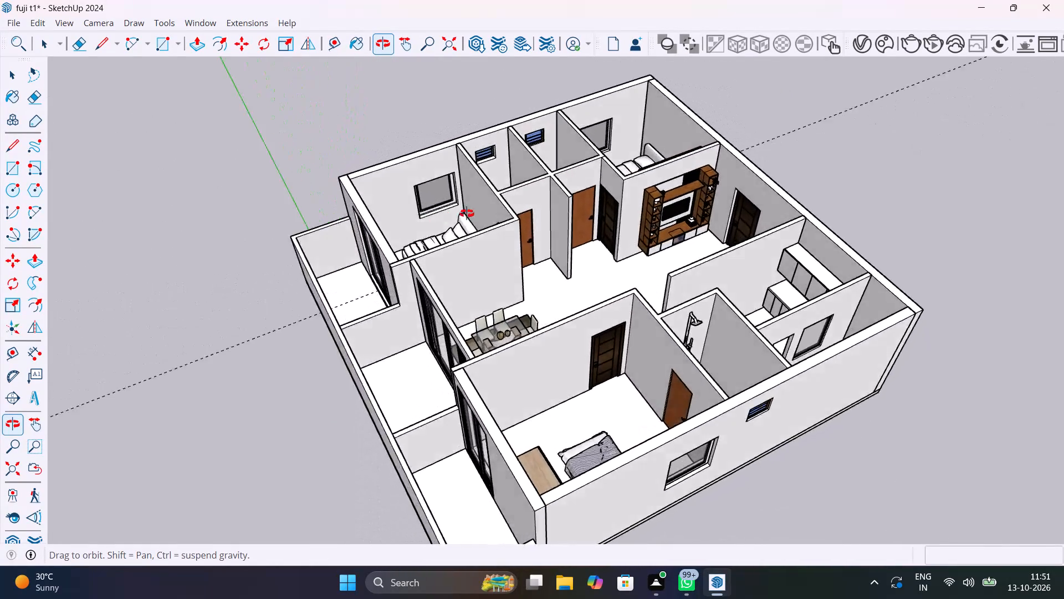
{"action": "middle_click_drag", "start_coordinate": [467, 214], "coordinate": [702, 237]}
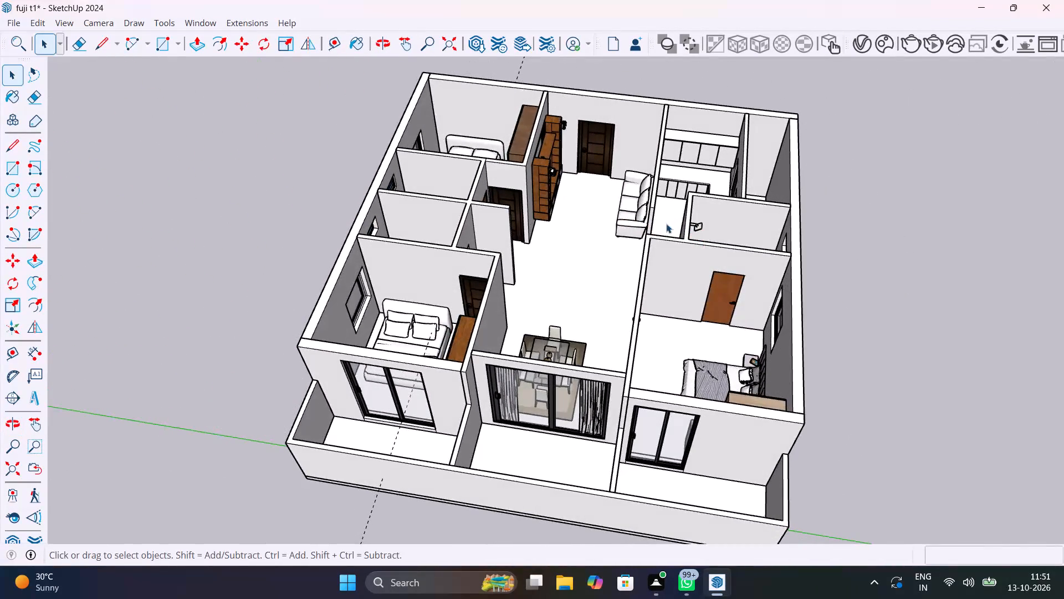
Open the kitchen countertop group for editing and paint its top surface with Carrera Marble from the Stone materials.
{"action": "scroll", "coordinate": [643, 195], "scroll_direction": "up", "scroll_amount": 19}
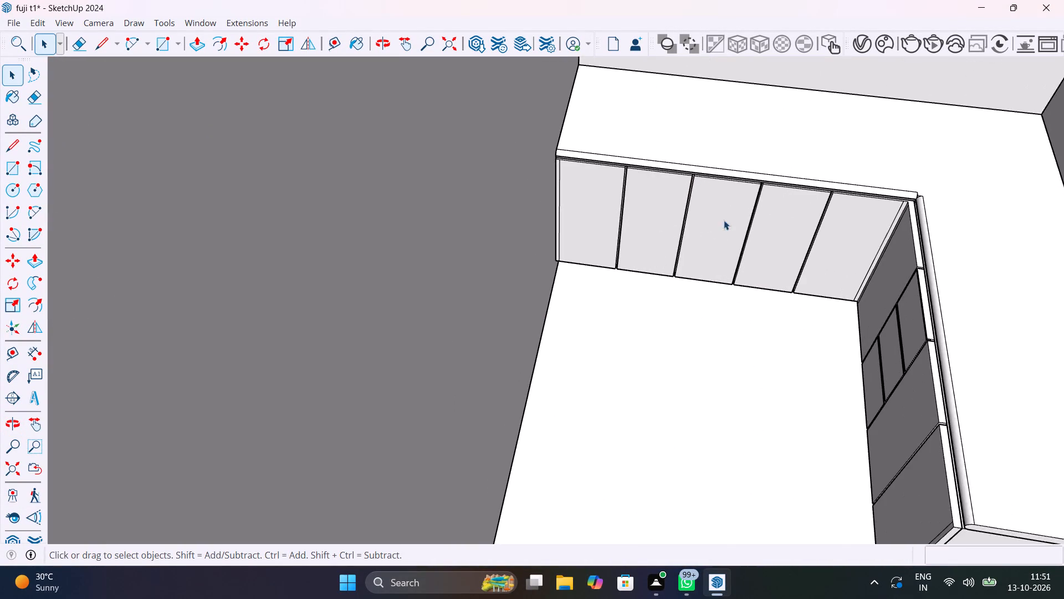
{"action": "middle_click_drag", "start_coordinate": [724, 219], "coordinate": [725, 272]}
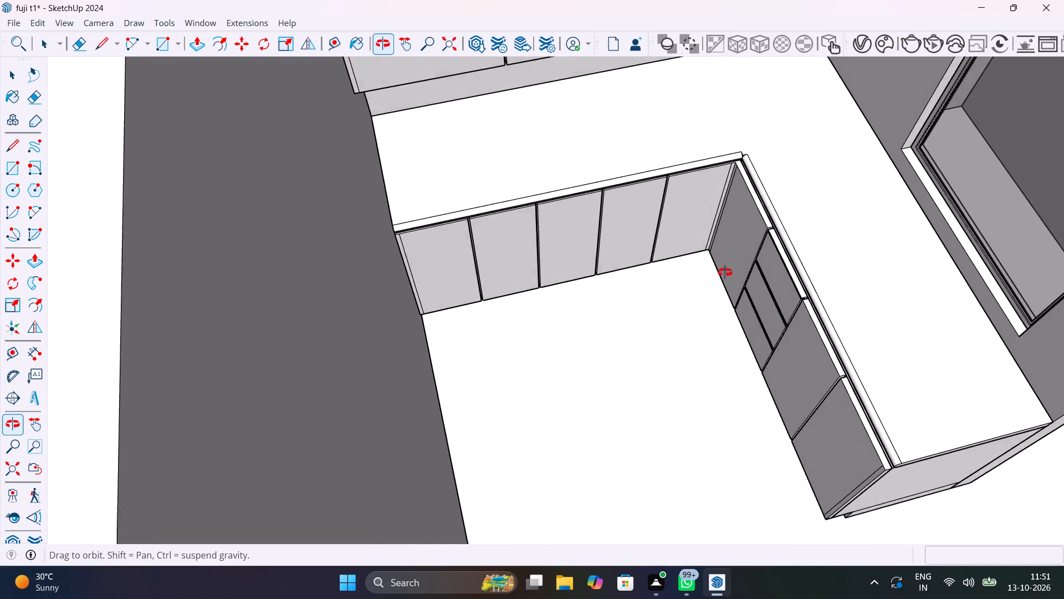
{"action": "middle_click_drag", "start_coordinate": [725, 272], "coordinate": [666, 351]}
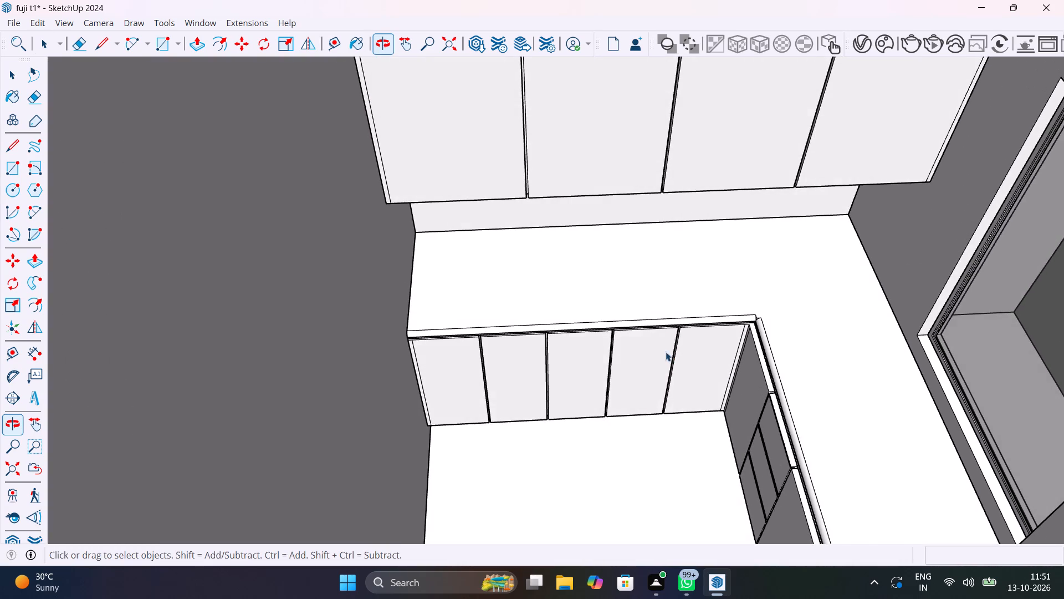
{"action": "scroll", "coordinate": [678, 314], "scroll_direction": "up", "scroll_amount": 4}
{"action": "left_click", "coordinate": [682, 294]}
{"action": "scroll", "coordinate": [682, 294], "scroll_direction": "down", "scroll_amount": 3}
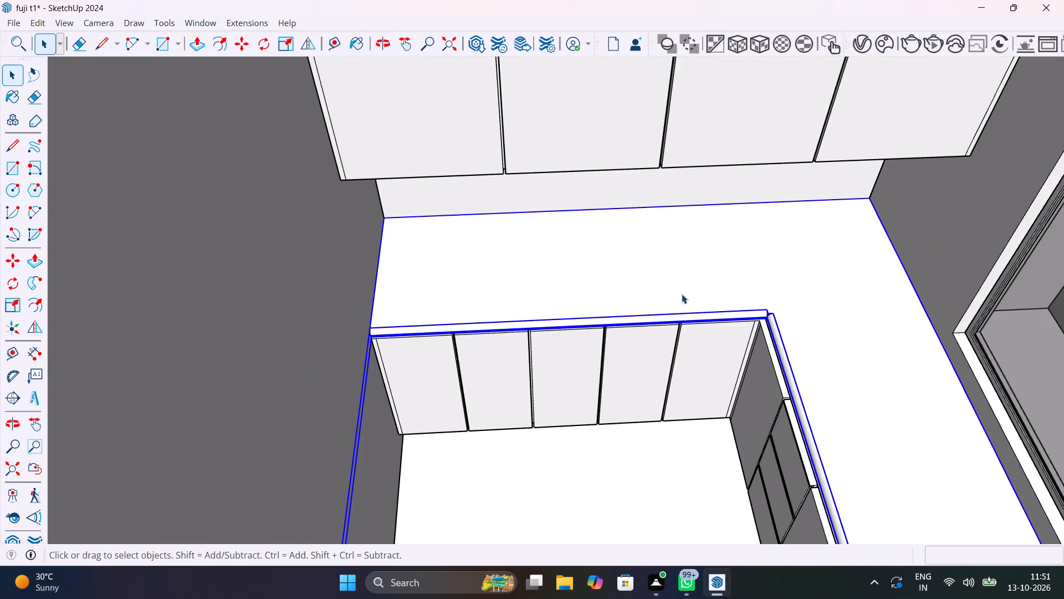
{"action": "double_click", "coordinate": [682, 294]}
{"action": "key", "text": "b"}
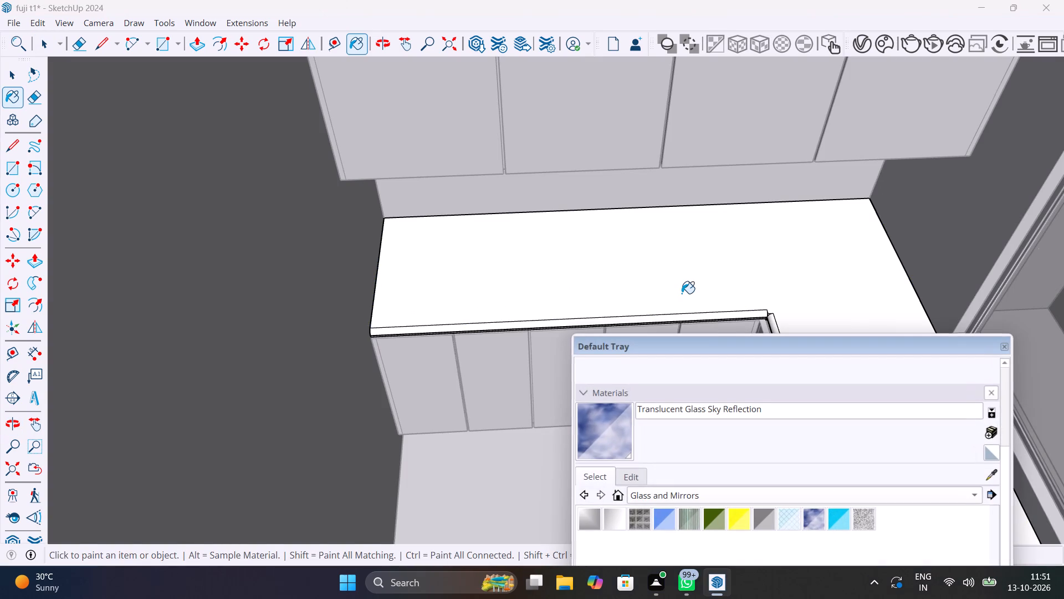
{"action": "left_click_drag", "start_coordinate": [709, 345], "coordinate": [149, 104]}
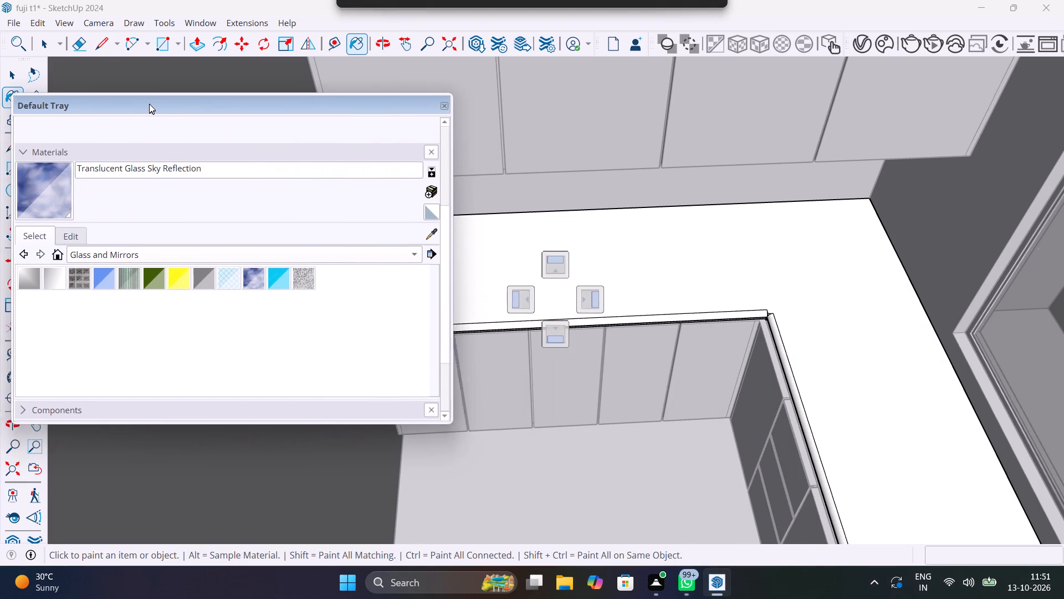
{"action": "left_click_drag", "start_coordinate": [149, 104], "coordinate": [160, 88]}
{"action": "left_click", "coordinate": [421, 242]}
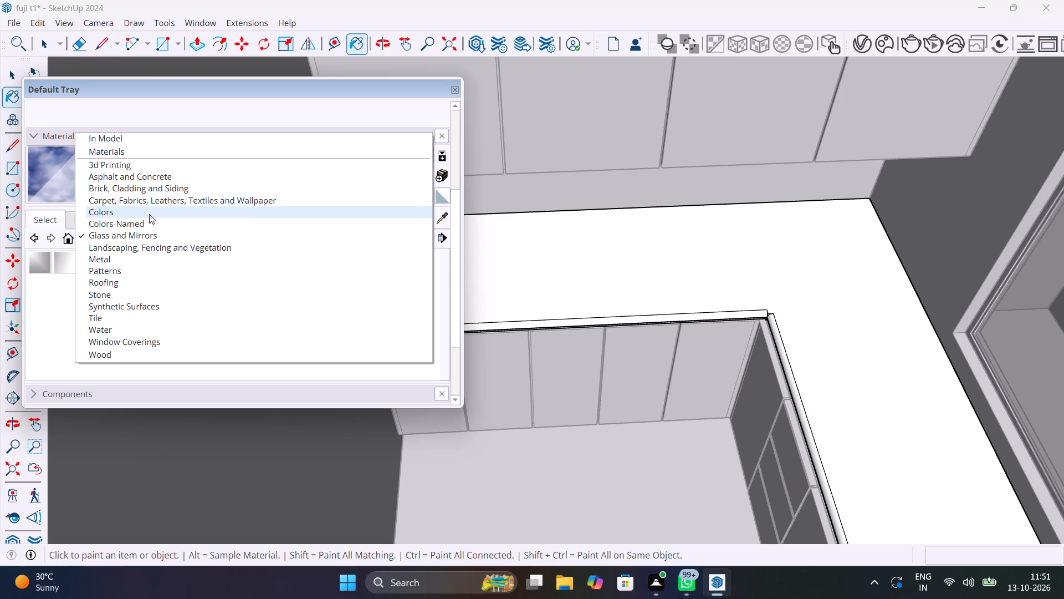
{"action": "left_click", "coordinate": [146, 299]}
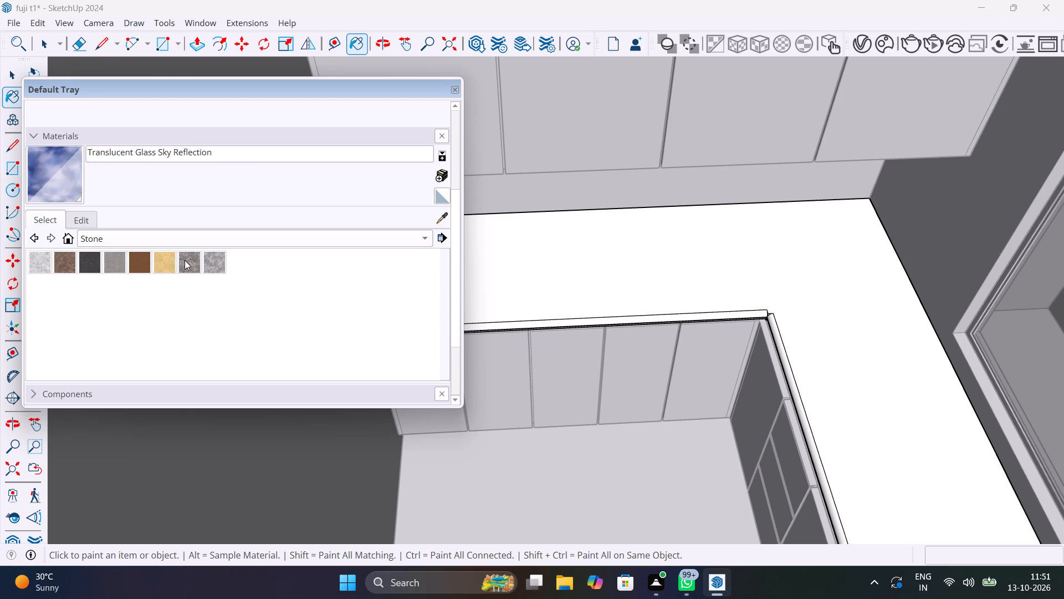
{"action": "left_click", "coordinate": [45, 260]}
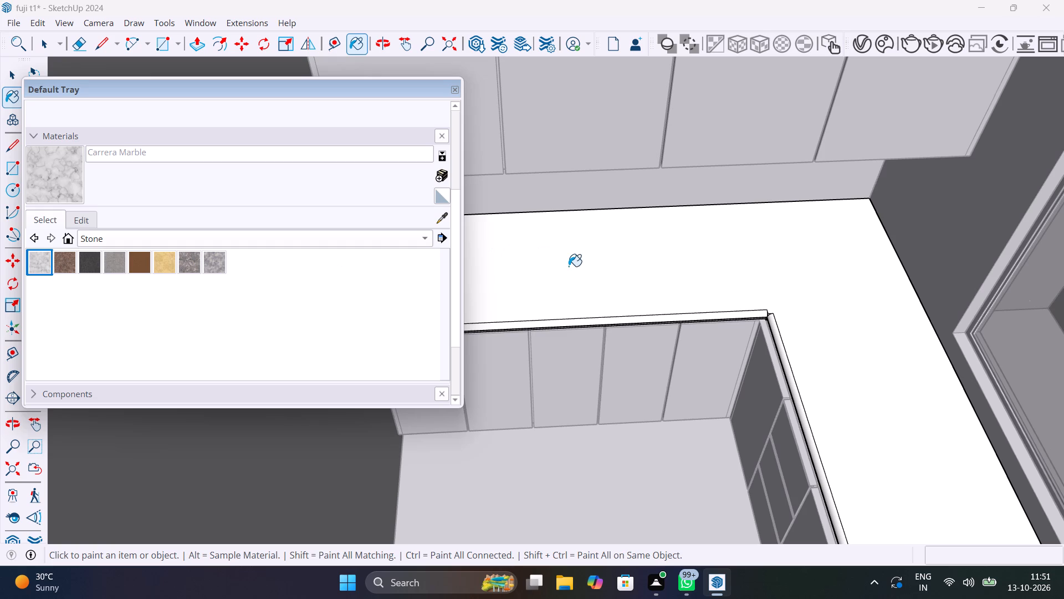
{"action": "left_click", "coordinate": [573, 268]}
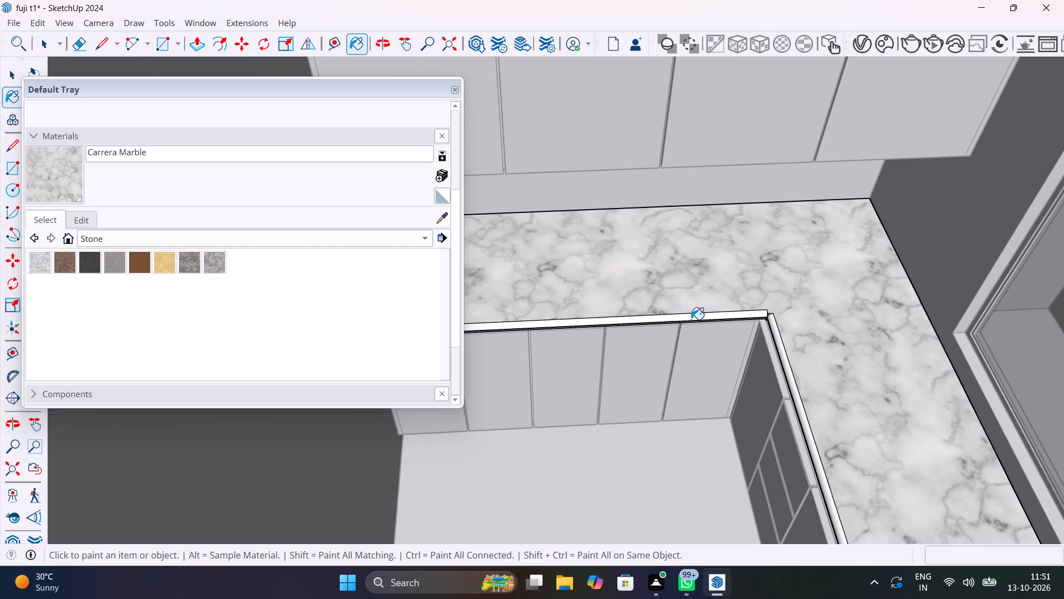
Paint the countertop's front edges along both legs of the L with Carrera Marble and leave the group.
{"action": "scroll", "coordinate": [691, 319], "scroll_direction": "up", "scroll_amount": 8}
{"action": "left_click", "coordinate": [698, 311]}
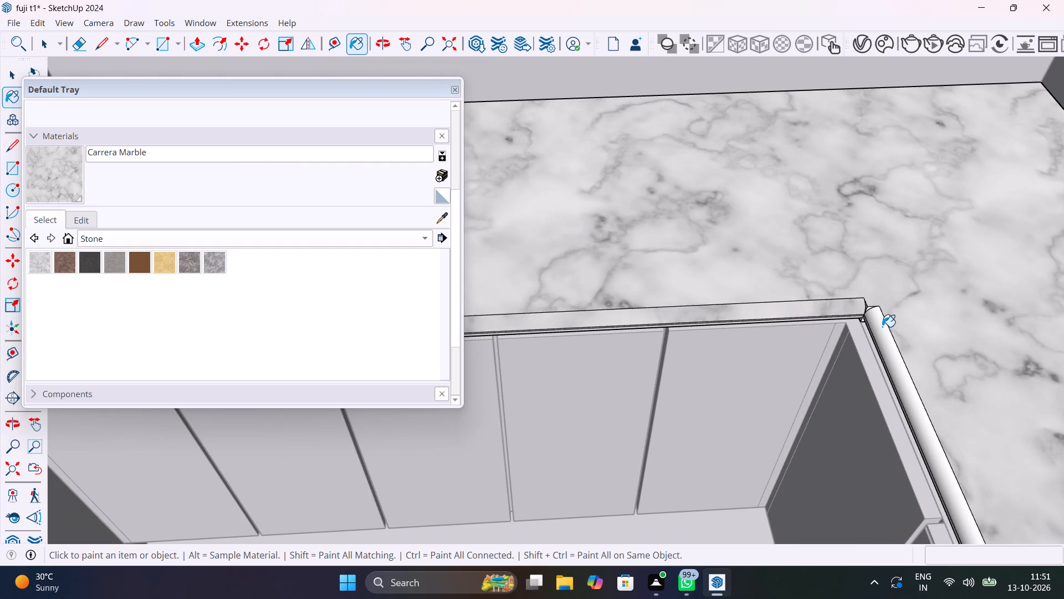
{"action": "left_click", "coordinate": [884, 327]}
{"action": "scroll", "coordinate": [817, 344], "scroll_direction": "down", "scroll_amount": 14}
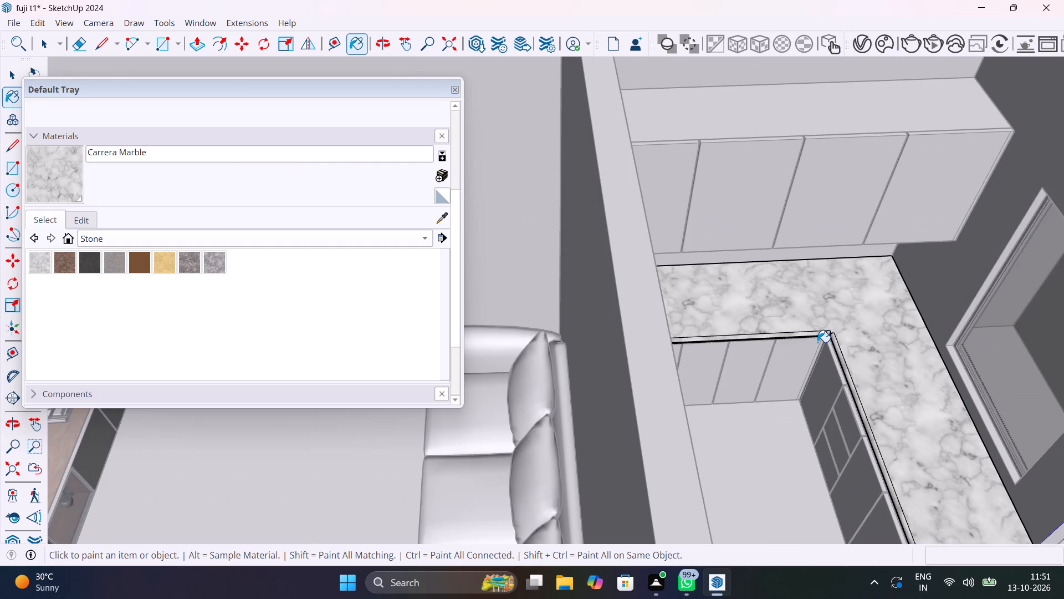
{"action": "key", "text": "space"}
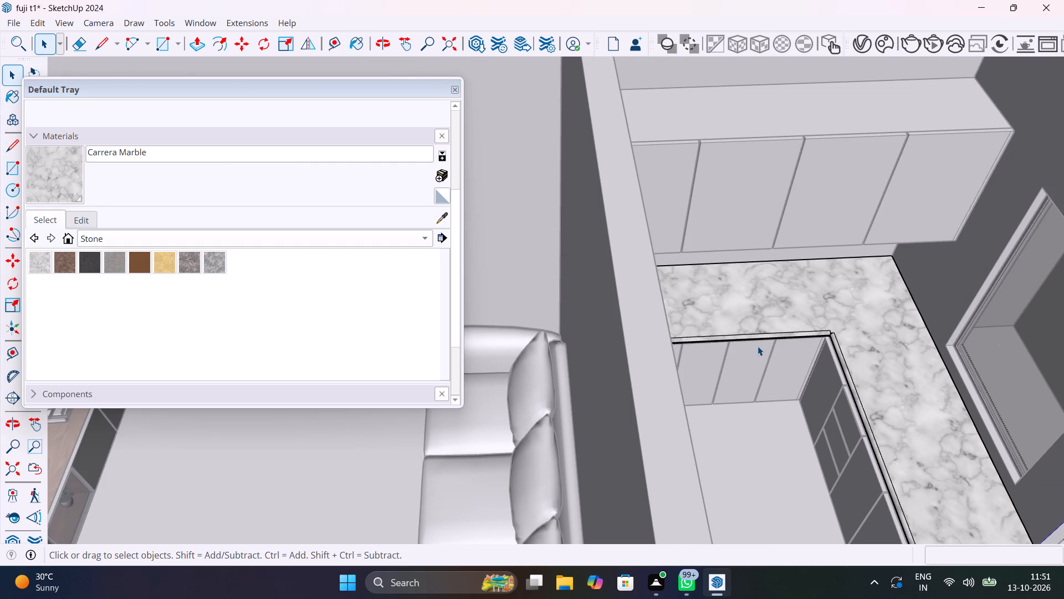
{"action": "scroll", "coordinate": [759, 345], "scroll_direction": "down", "scroll_amount": 7}
{"action": "left_click", "coordinate": [825, 97]}
Paint the body of the upper kitchen cabinets with Wood Bamboo from the Wood materials.
{"action": "scroll", "coordinate": [829, 265], "scroll_direction": "up", "scroll_amount": 5}
{"action": "middle_click_drag", "start_coordinate": [826, 276], "coordinate": [625, 184]}
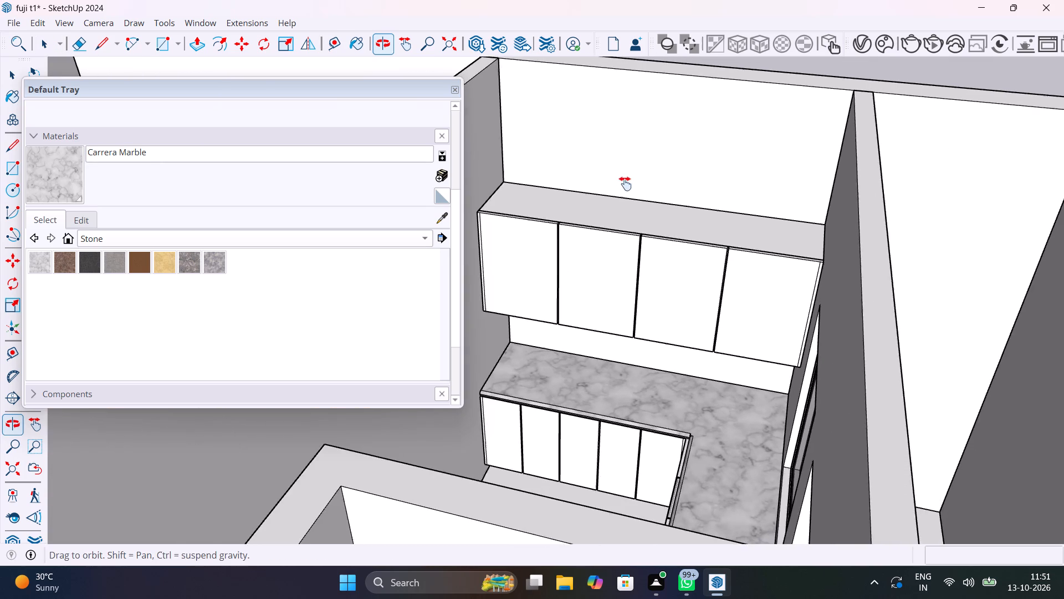
{"action": "middle_click_drag", "start_coordinate": [625, 184], "coordinate": [764, 187]}
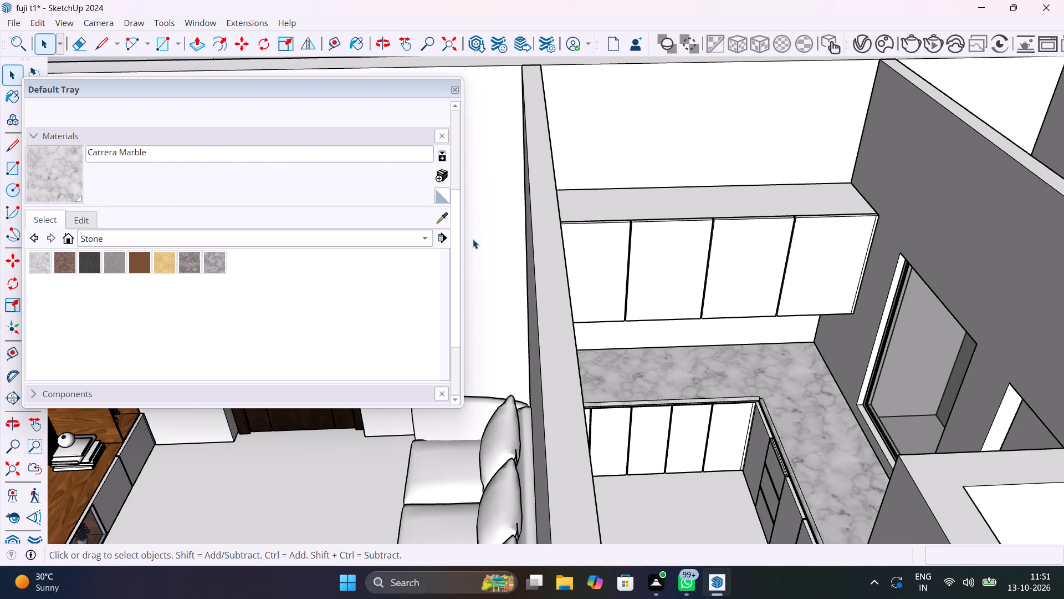
{"action": "left_click", "coordinate": [428, 240]}
{"action": "left_click", "coordinate": [280, 304]}
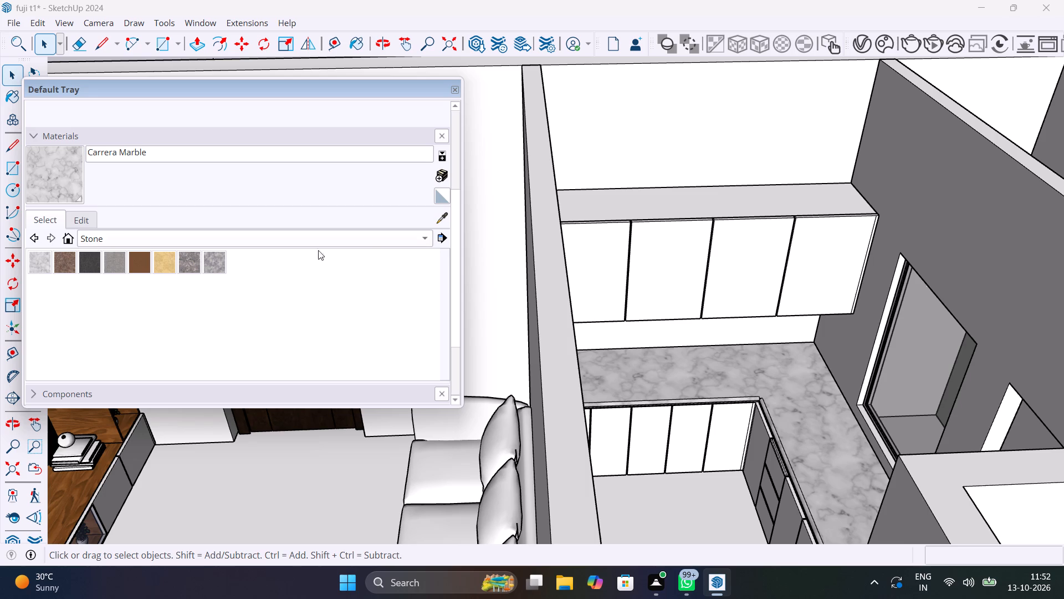
{"action": "left_click", "coordinate": [423, 238]}
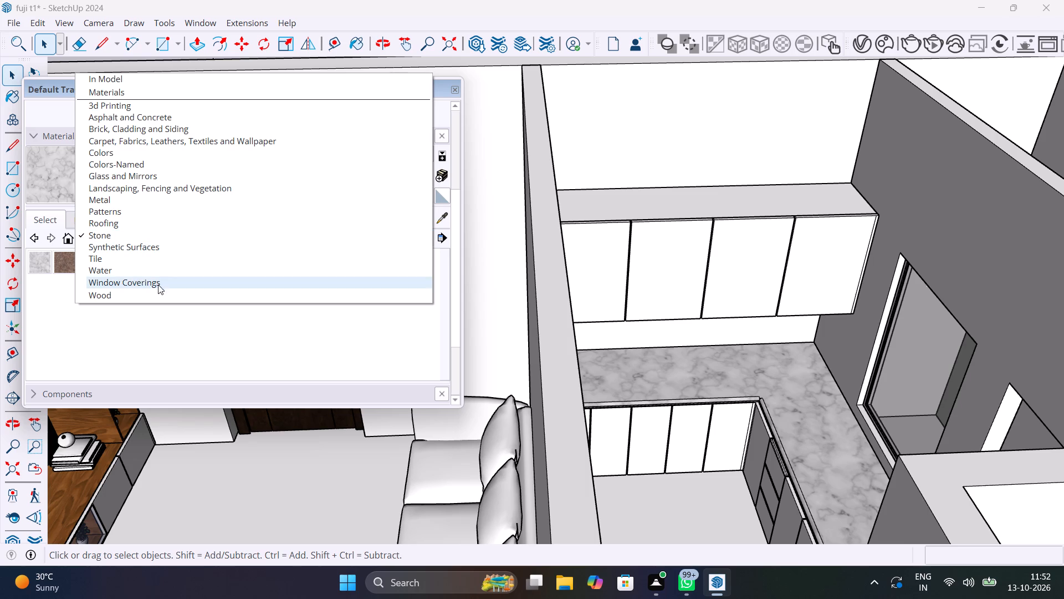
{"action": "left_click", "coordinate": [157, 298]}
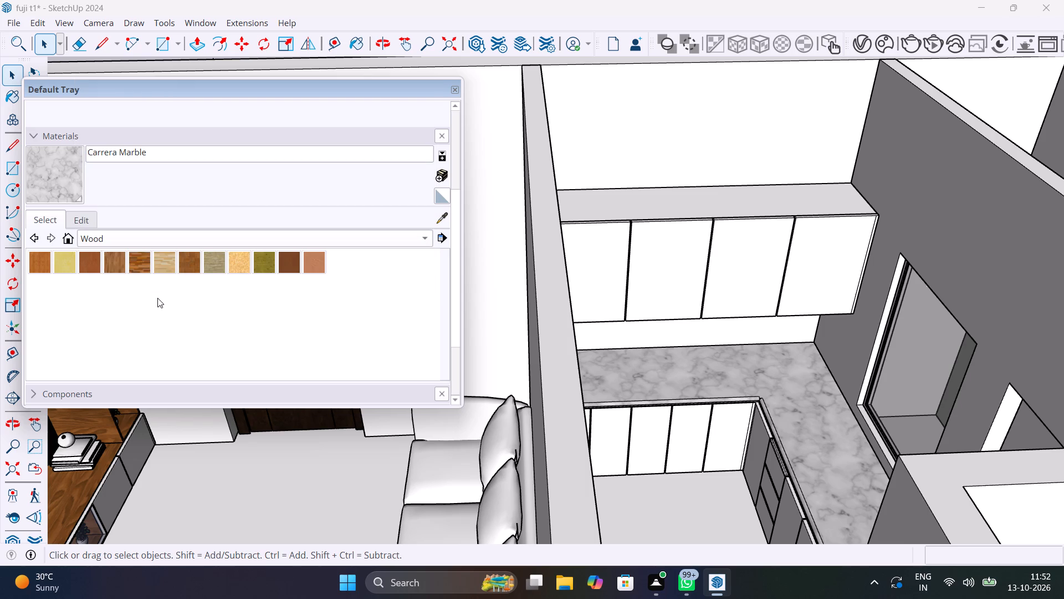
{"action": "middle_click_drag", "start_coordinate": [157, 298], "coordinate": [222, 299]}
{"action": "middle_click_drag", "start_coordinate": [222, 299], "coordinate": [222, 299]}
{"action": "middle_click_drag", "start_coordinate": [634, 282], "coordinate": [600, 389], "text": "shift"}
{"action": "scroll", "coordinate": [621, 287], "scroll_direction": "up", "scroll_amount": 2}
{"action": "left_click", "coordinate": [43, 264]}
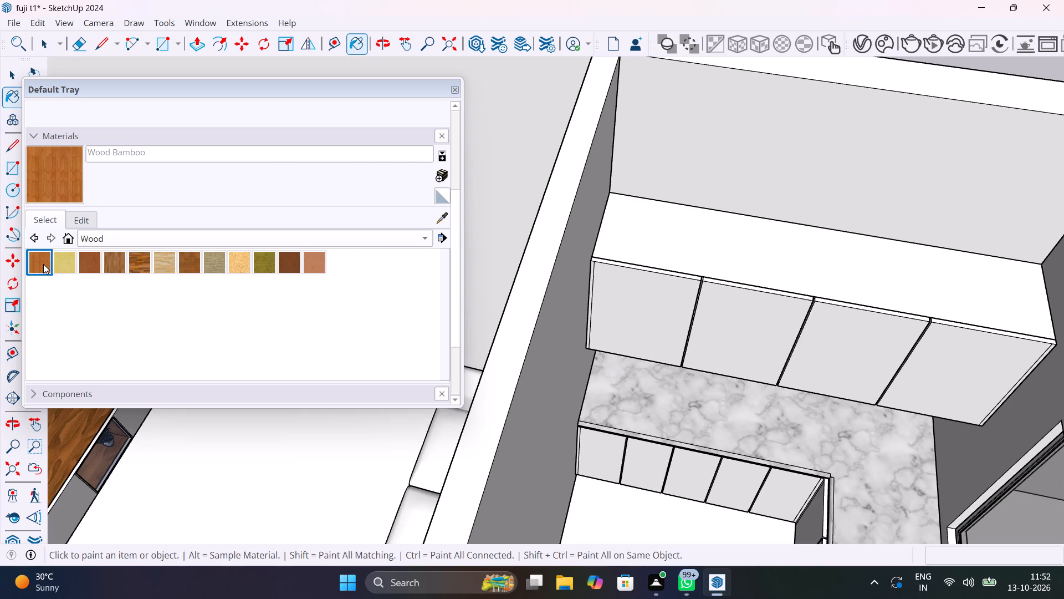
{"action": "left_click", "coordinate": [660, 242]}
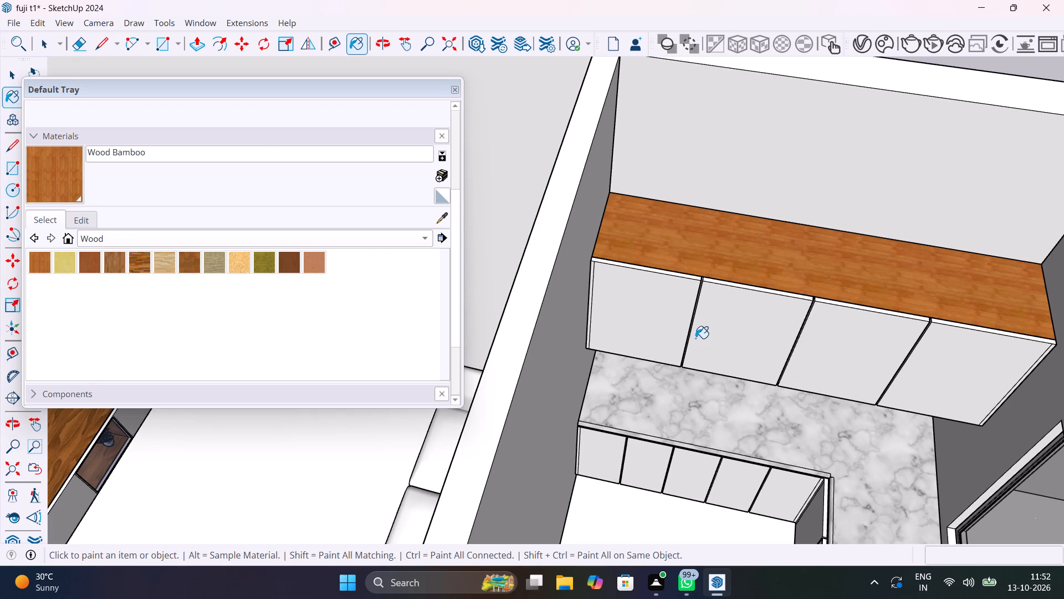
Examine the upper and base kitchen cabinets and the marble countertop from several angles, and put away the materials.
{"action": "scroll", "coordinate": [661, 455], "scroll_direction": "up", "scroll_amount": 8}
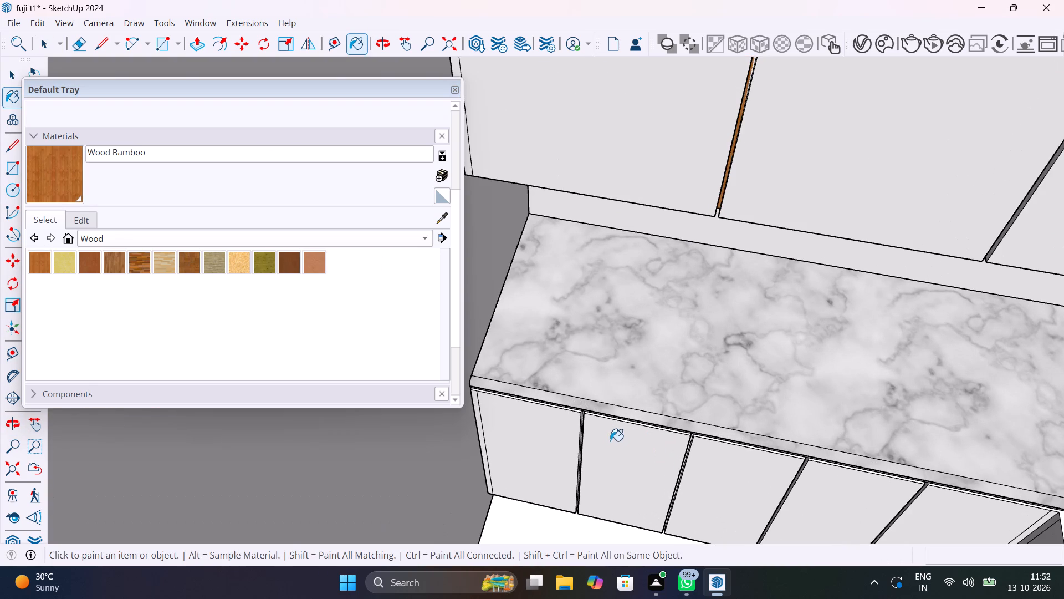
{"action": "scroll", "coordinate": [616, 433], "scroll_direction": "down", "scroll_amount": 11}
{"action": "middle_click_drag", "start_coordinate": [678, 458], "coordinate": [730, 280]}
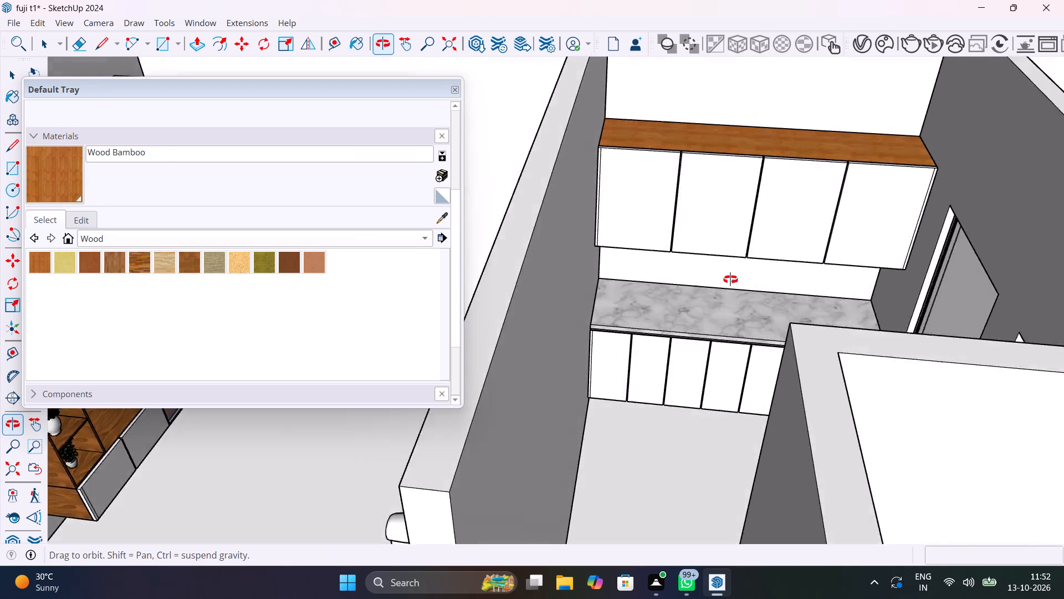
{"action": "middle_click_drag", "start_coordinate": [730, 280], "coordinate": [823, 323]}
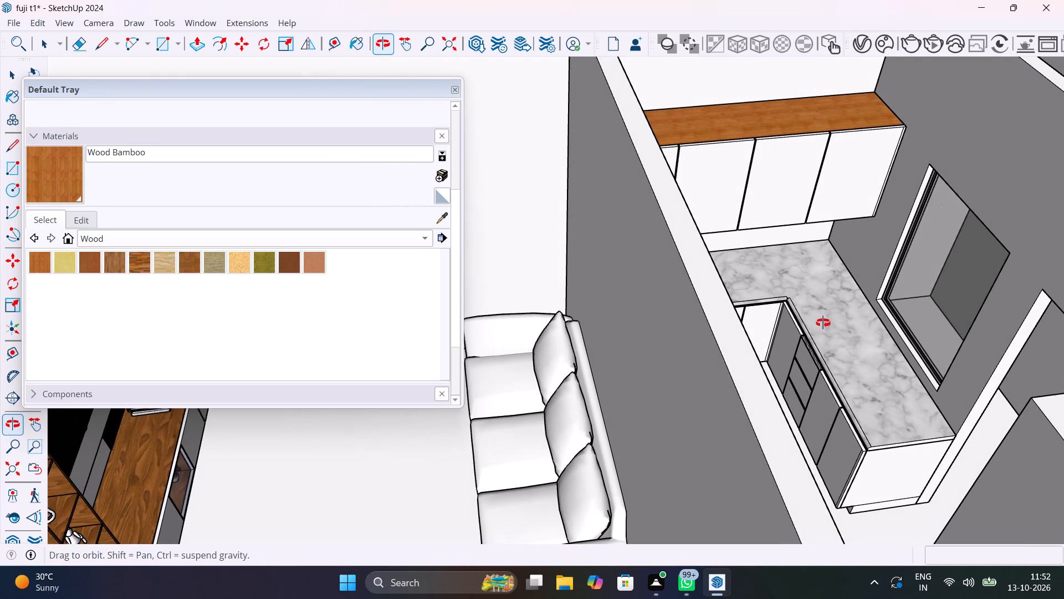
{"action": "middle_click_drag", "start_coordinate": [823, 323], "coordinate": [735, 265]}
{"action": "scroll", "coordinate": [735, 410], "scroll_direction": "up", "scroll_amount": 9}
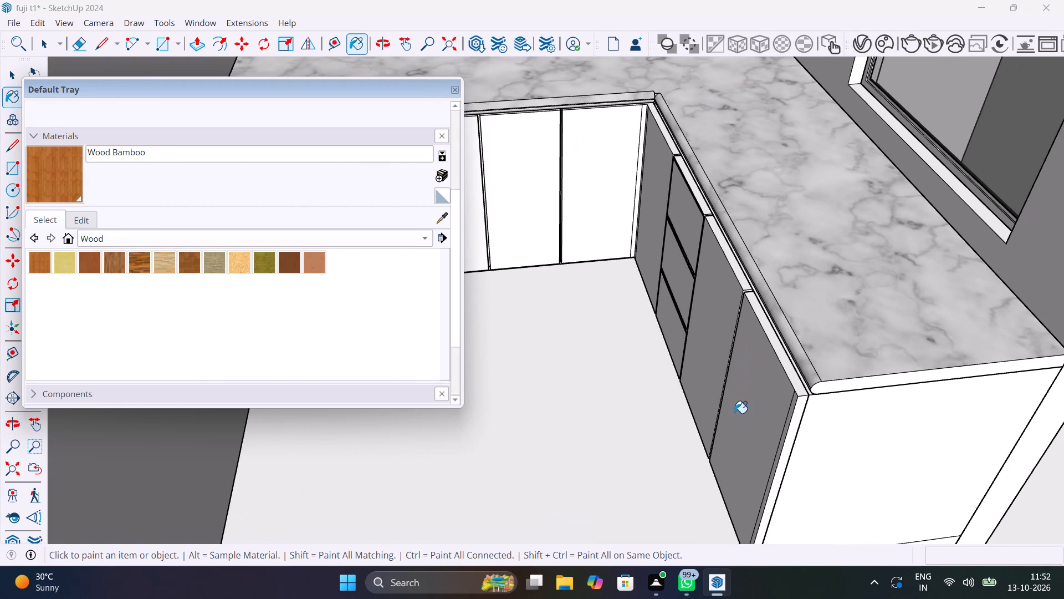
{"action": "key", "text": "space"}
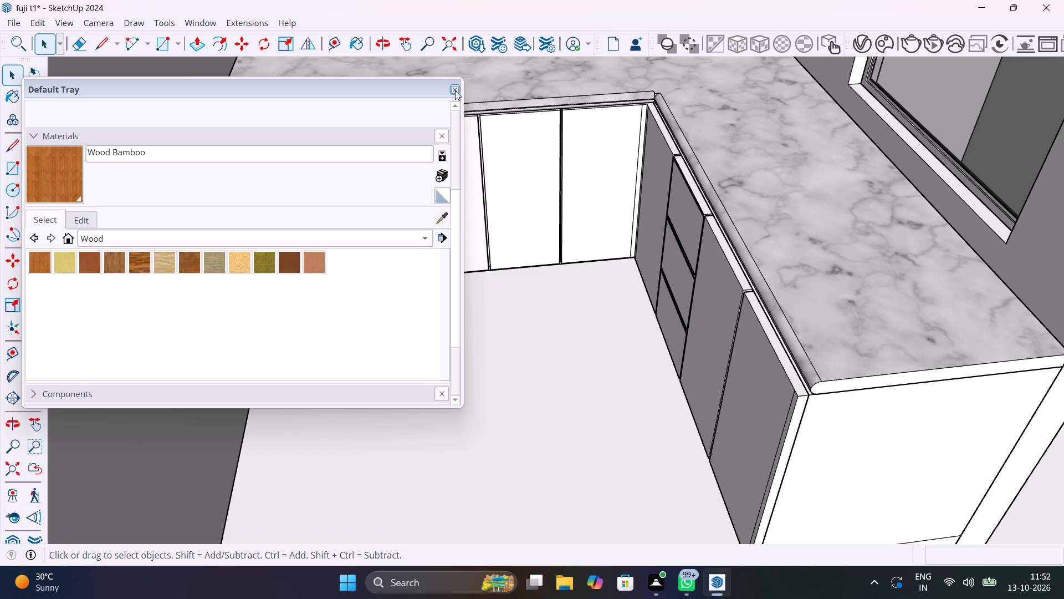
{"action": "left_click", "coordinate": [455, 90]}
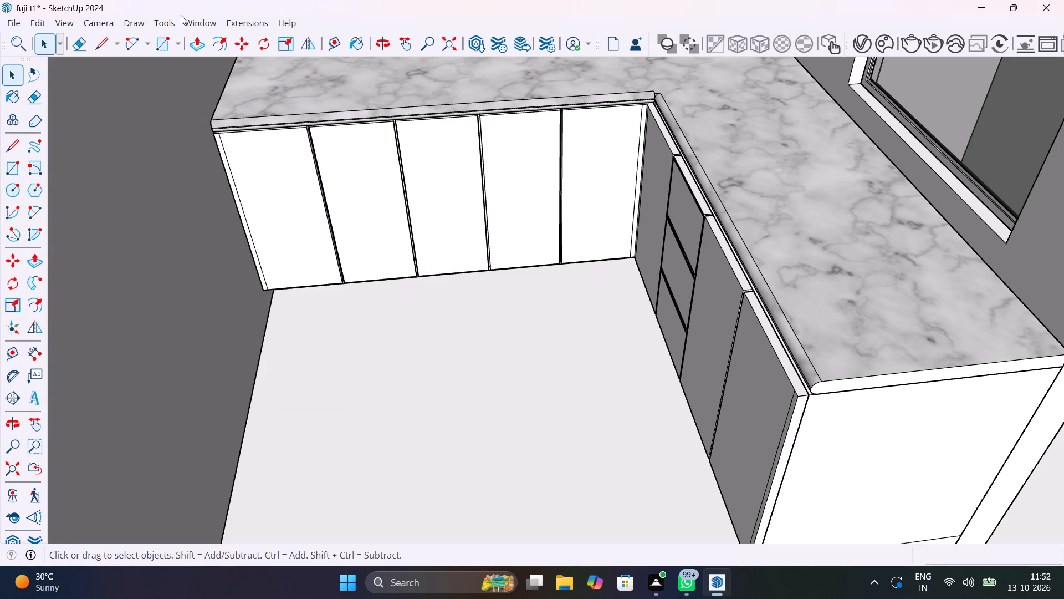
Search the Chaos Cosmos library for wood, replacing the previous shower search.
{"action": "left_click", "coordinate": [890, 40]}
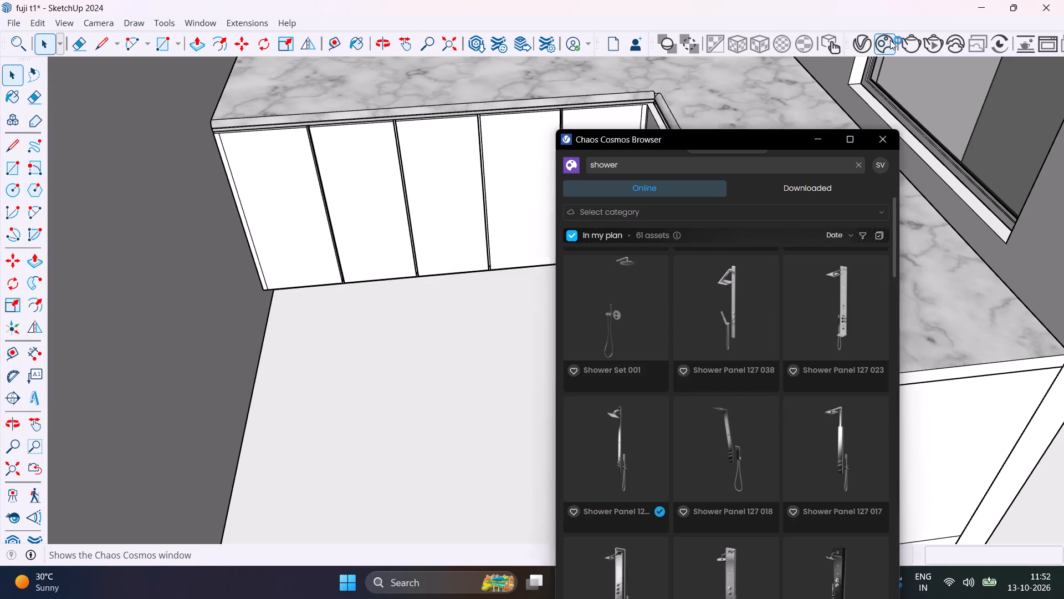
{"action": "left_click", "coordinate": [819, 165]}
{"action": "key", "text": "BackSpace"}
{"action": "key", "text": "BackSpace"}
{"action": "key", "text": "BackSpace"}
{"action": "key", "text": "BackSpace"}
{"action": "key", "text": "BackSpace"}
{"action": "key", "text": "BackSpace"}
{"action": "key", "text": "BackSpace"}
{"action": "key", "text": "BackSpace"}
{"action": "key", "text": "BackSpace"}
{"action": "key", "text": "BackSpace"}
{"action": "key", "text": "BackSpace"}
{"action": "key", "text": "BackSpace"}
{"action": "key", "text": "BackSpace"}
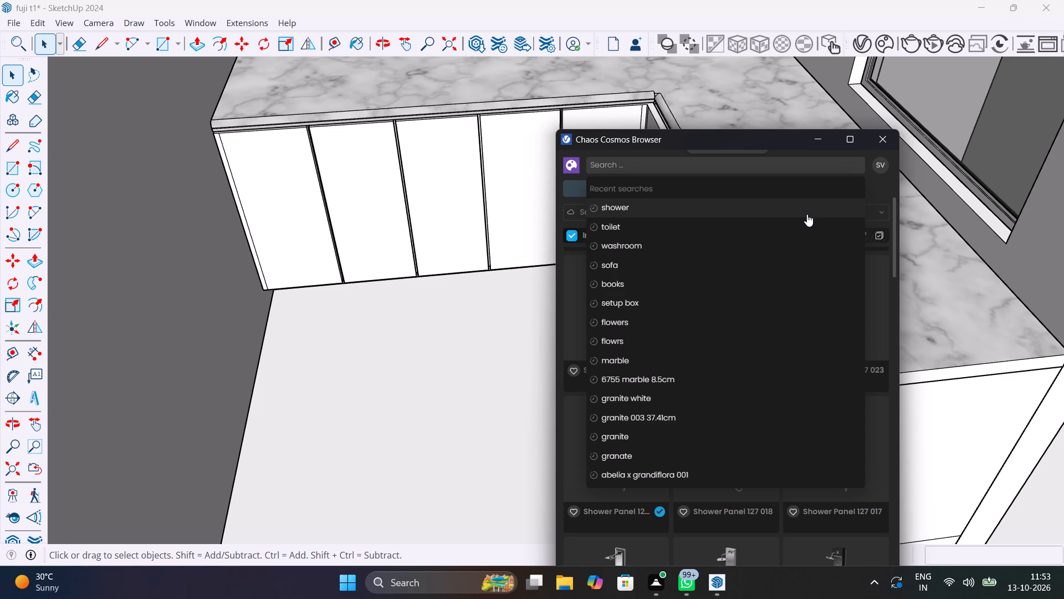
{"action": "left_click", "coordinate": [694, 166]}
{"action": "key", "text": "w"}
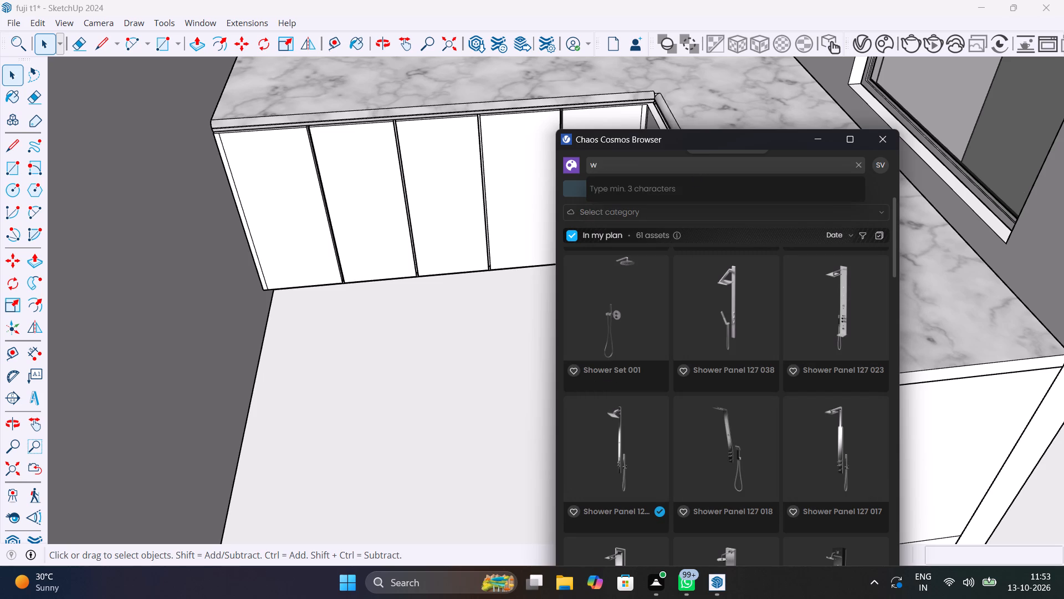
{"action": "type", "text": "oo"}
{"action": "key", "text": "d"}
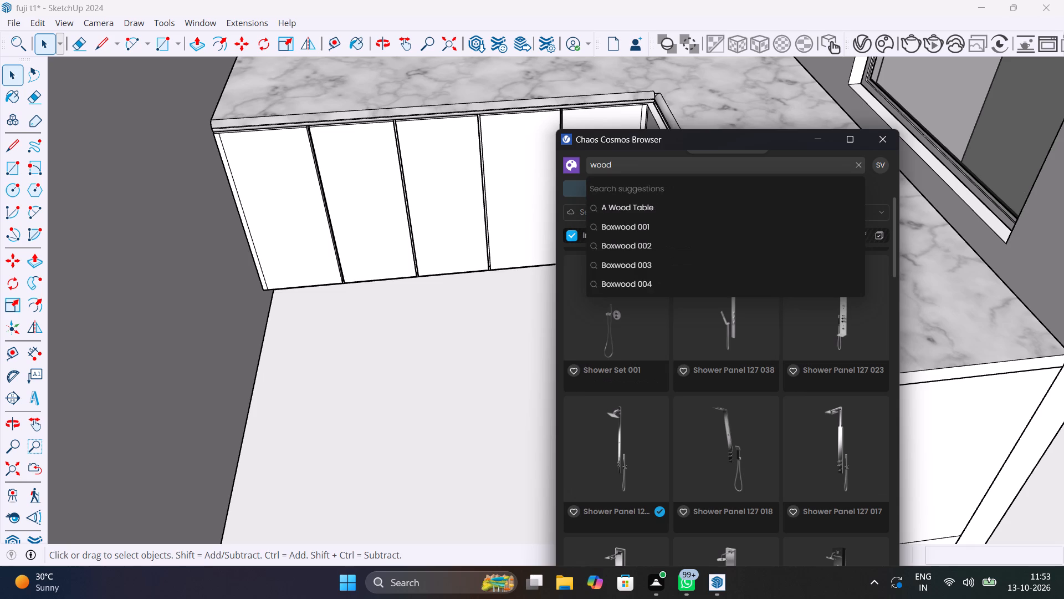
{"action": "key", "text": "Return"}
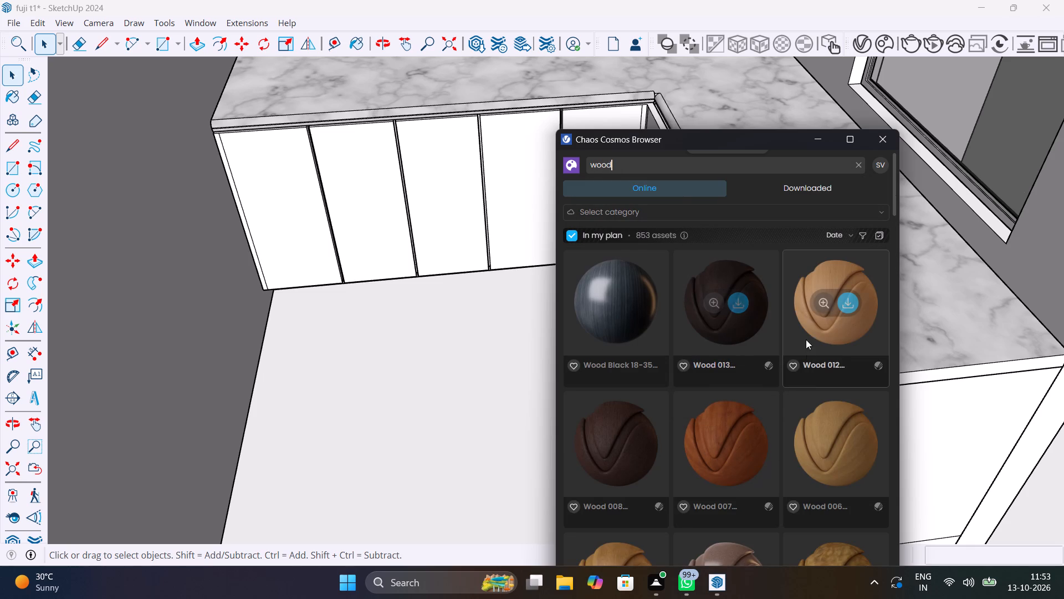
Download the glossy brown Wood Exterial material from the wood assets.
{"action": "scroll", "coordinate": [810, 374], "scroll_direction": "down", "scroll_amount": 4}
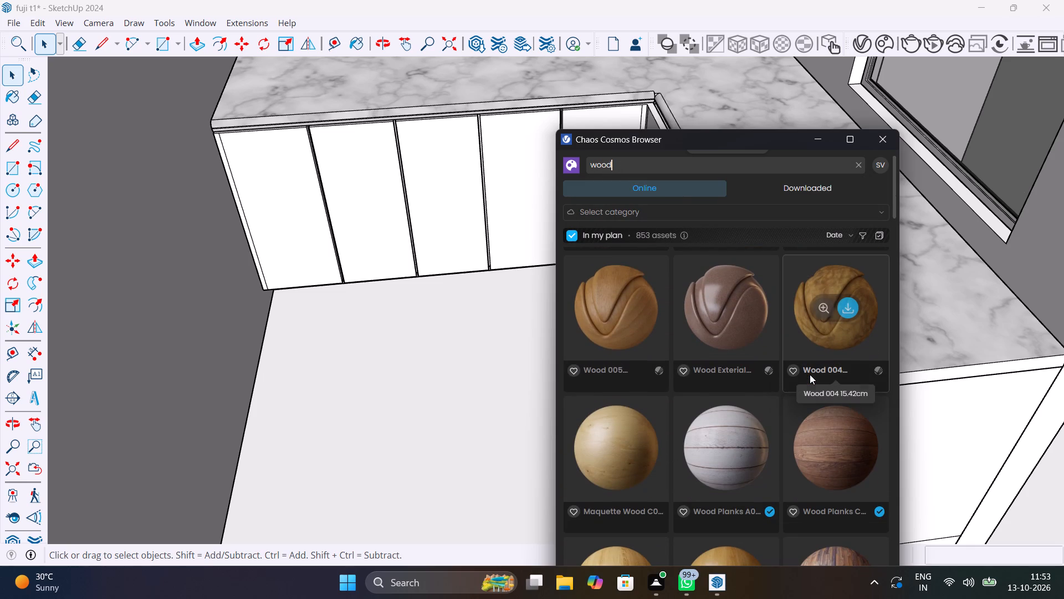
{"action": "left_click", "coordinate": [737, 306]}
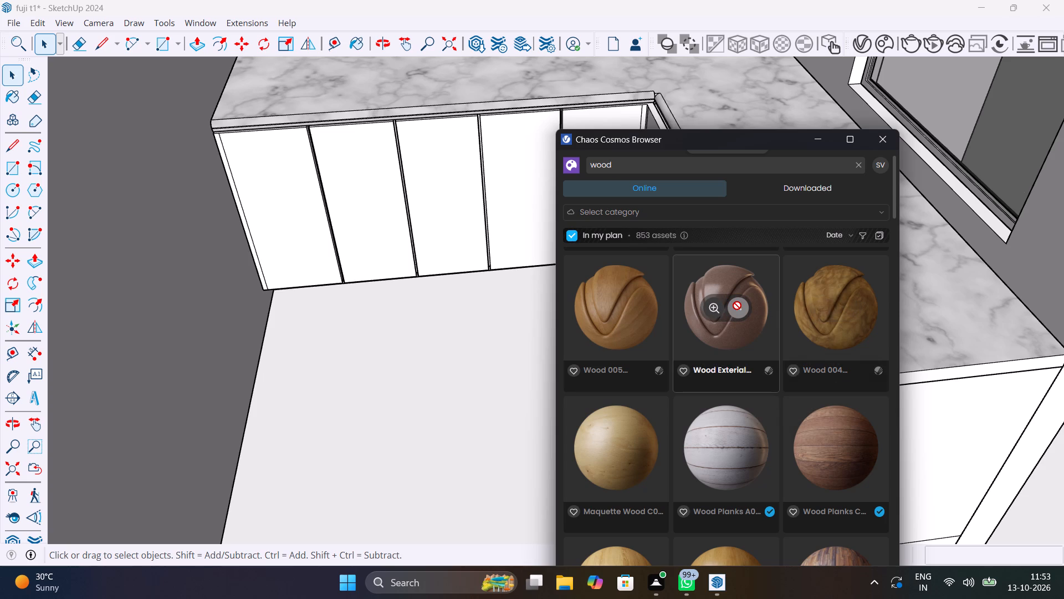
Open the white base kitchen cabinets group for editing and set the compact V-Ray Asset Editor beside the Chaos Cosmos browser.
{"action": "left_click", "coordinate": [287, 235]}
{"action": "double_click", "coordinate": [287, 235]}
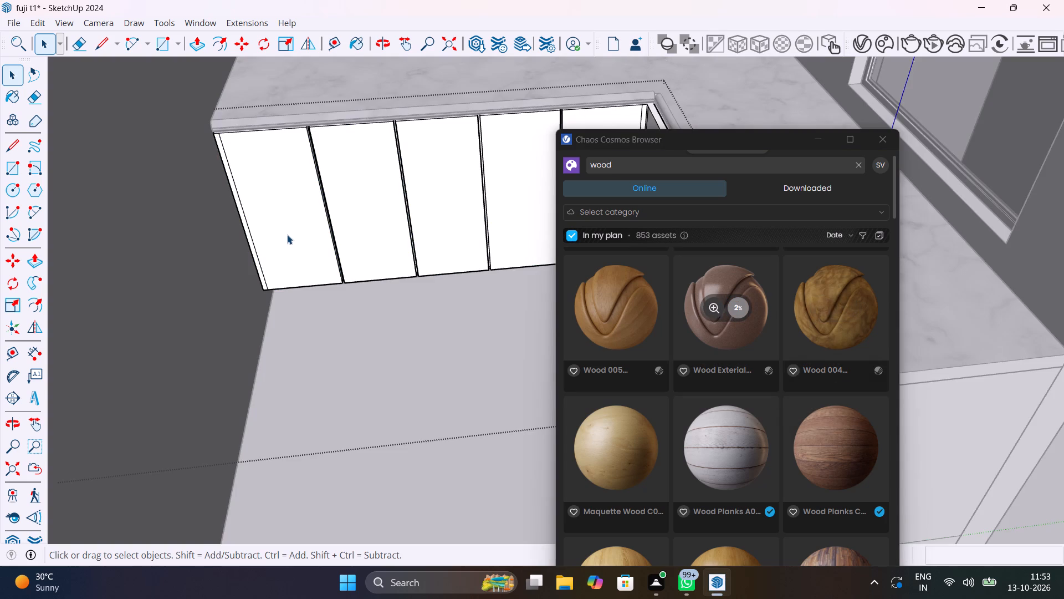
{"action": "left_click", "coordinate": [855, 48]}
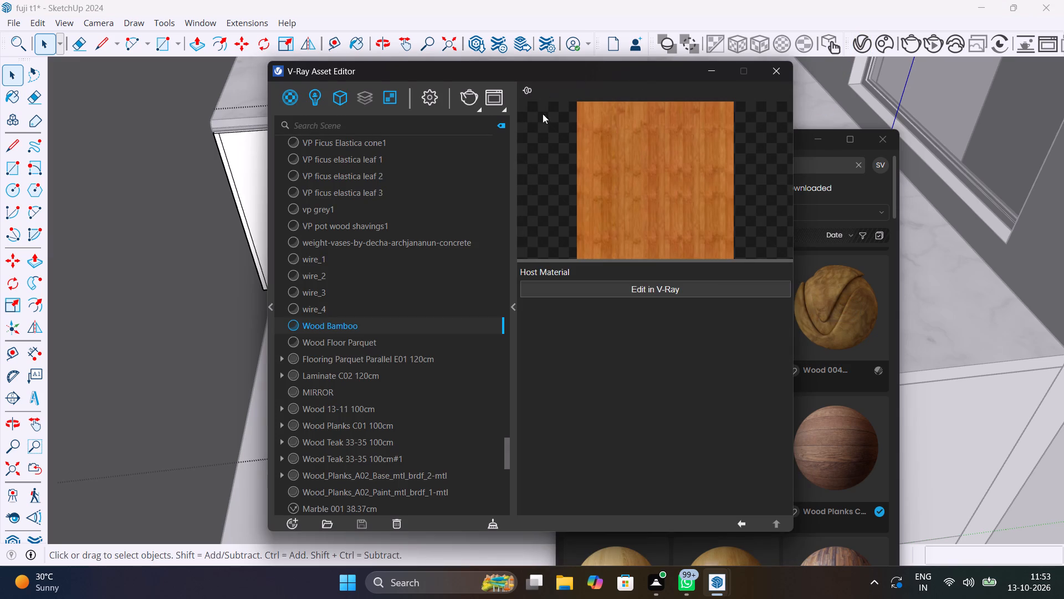
{"action": "left_click", "coordinate": [515, 306]}
{"action": "left_click_drag", "start_coordinate": [392, 69], "coordinate": [191, 87]}
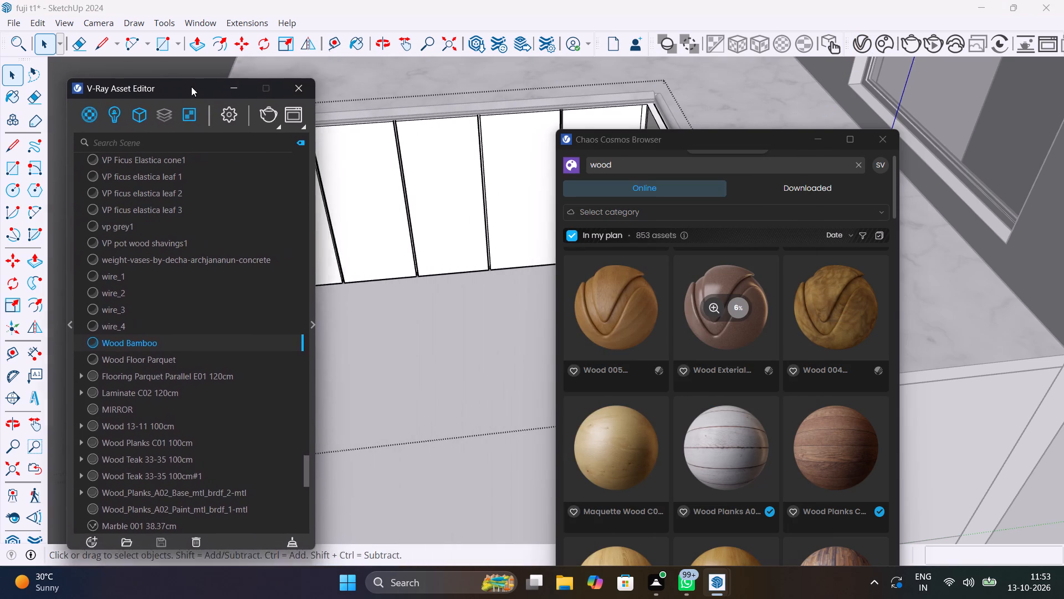
{"action": "left_click_drag", "start_coordinate": [191, 87], "coordinate": [945, 191]}
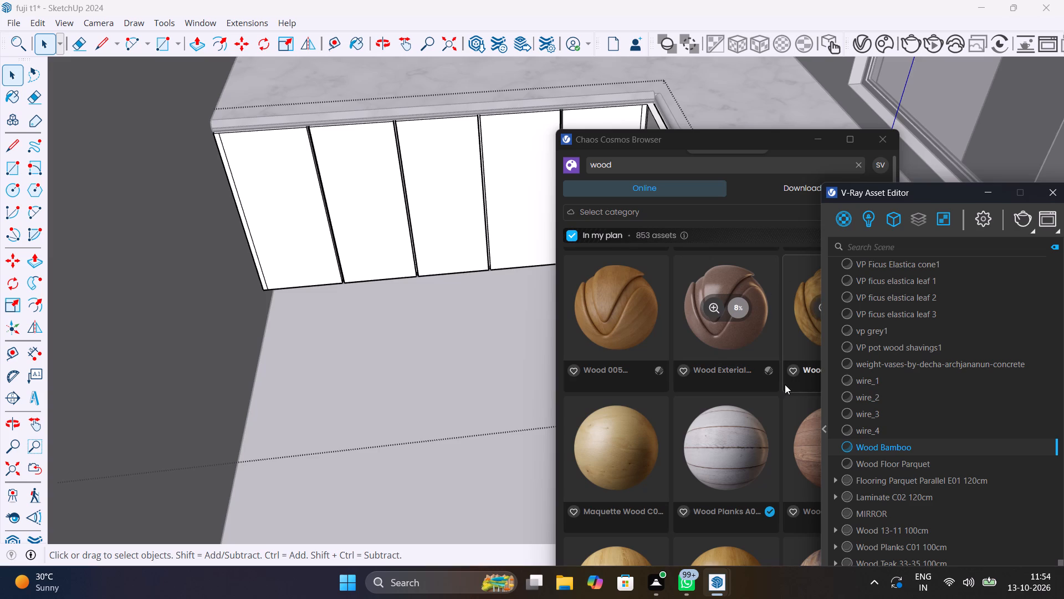
Browse the wood assets in the Chaos Cosmos library for a finish suited to the base kitchen cabinets.
{"action": "left_click", "coordinate": [737, 309]}
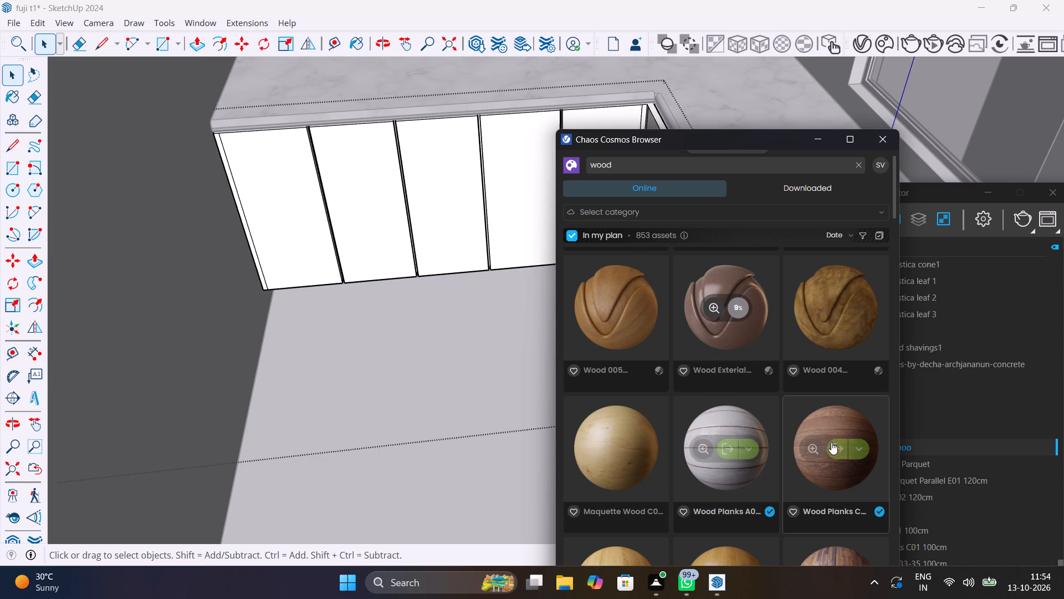
{"action": "scroll", "coordinate": [690, 465], "scroll_direction": "down", "scroll_amount": 1}
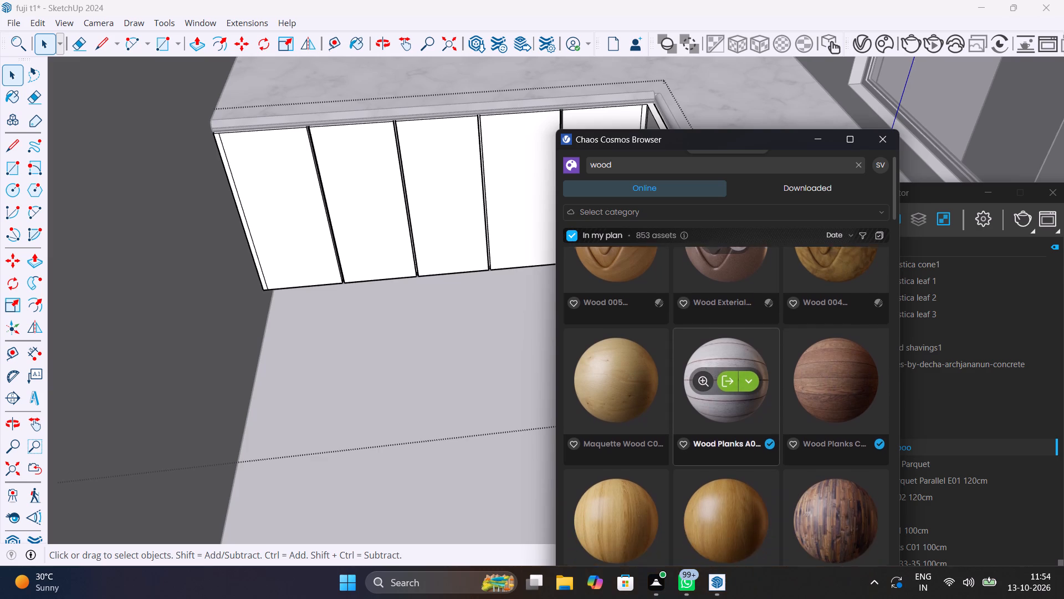
{"action": "scroll", "coordinate": [690, 465], "scroll_direction": "down", "scroll_amount": 1}
{"action": "scroll", "coordinate": [737, 472], "scroll_direction": "down", "scroll_amount": 2}
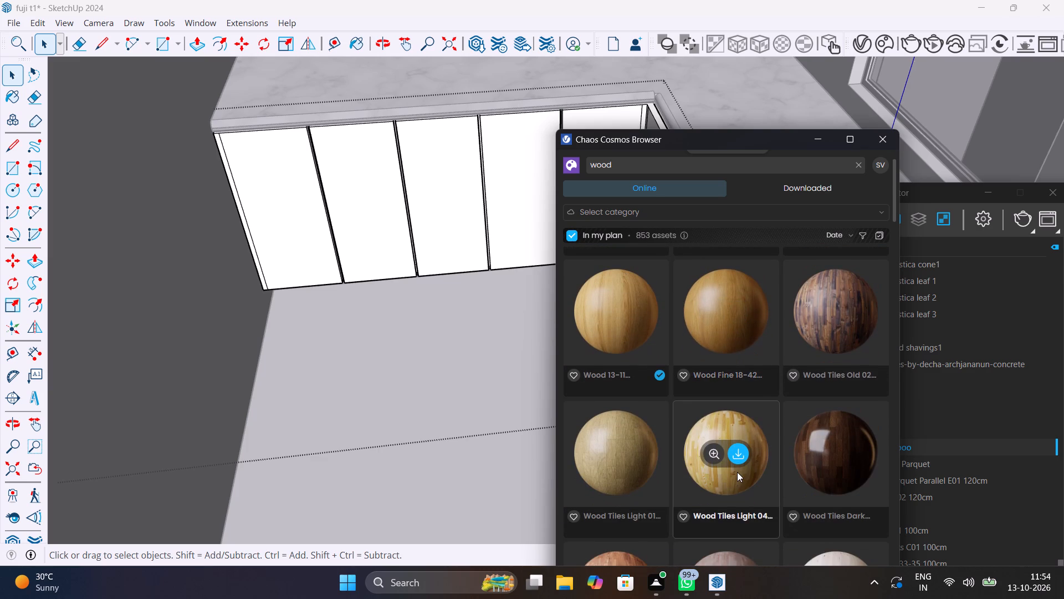
{"action": "scroll", "coordinate": [737, 471], "scroll_direction": "down", "scroll_amount": 3}
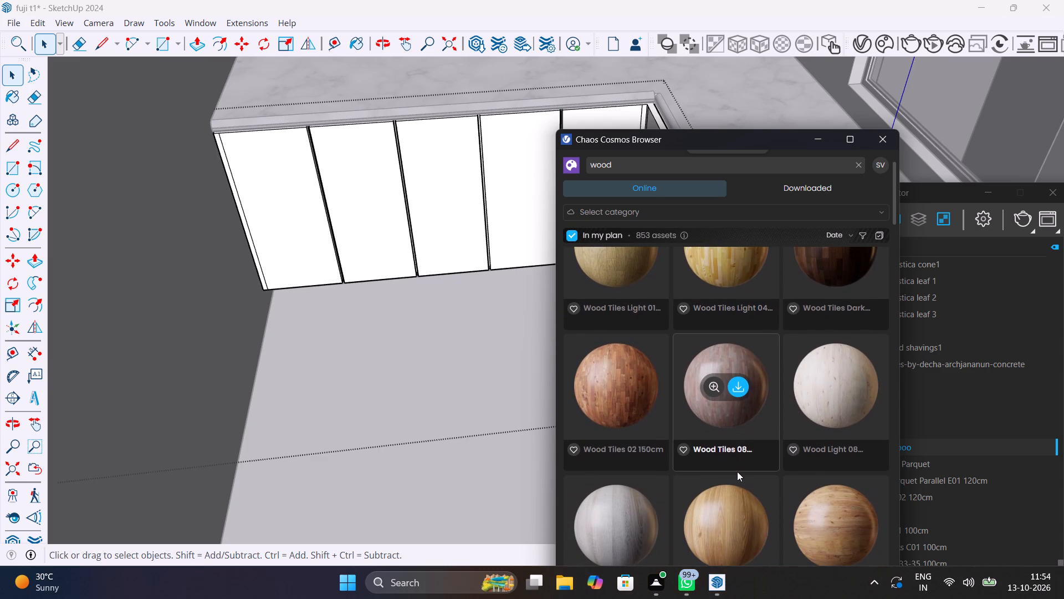
{"action": "scroll", "coordinate": [736, 474], "scroll_direction": "down", "scroll_amount": 3}
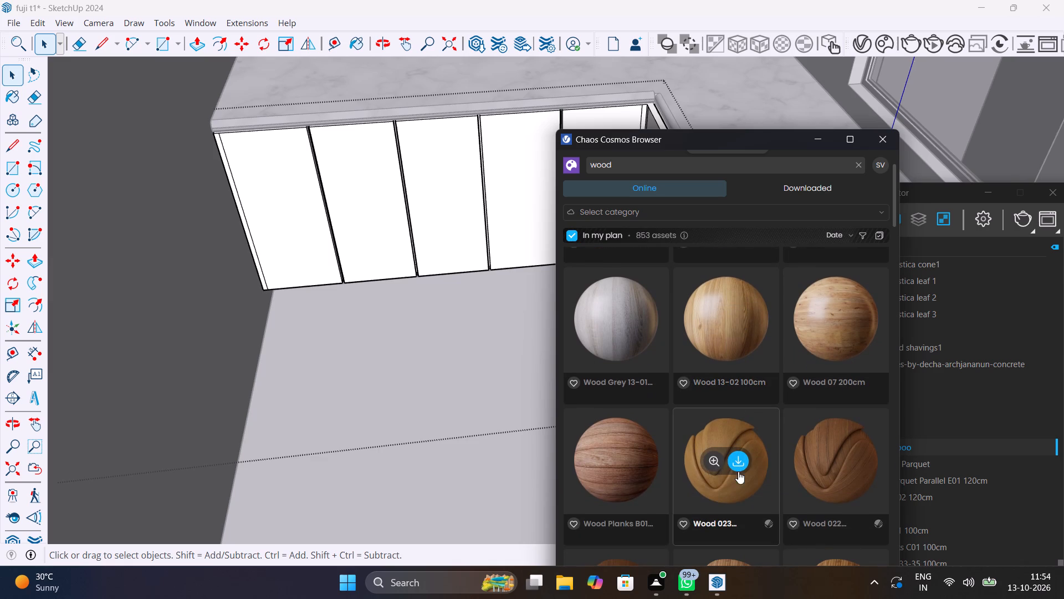
{"action": "scroll", "coordinate": [736, 474], "scroll_direction": "down", "scroll_amount": 8}
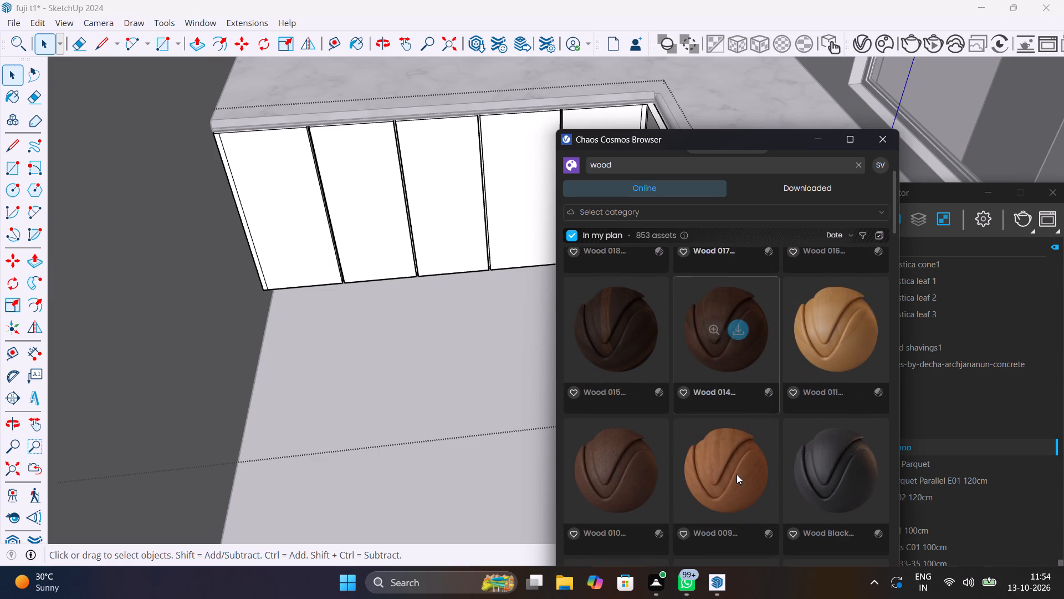
{"action": "scroll", "coordinate": [783, 440], "scroll_direction": "down", "scroll_amount": 4}
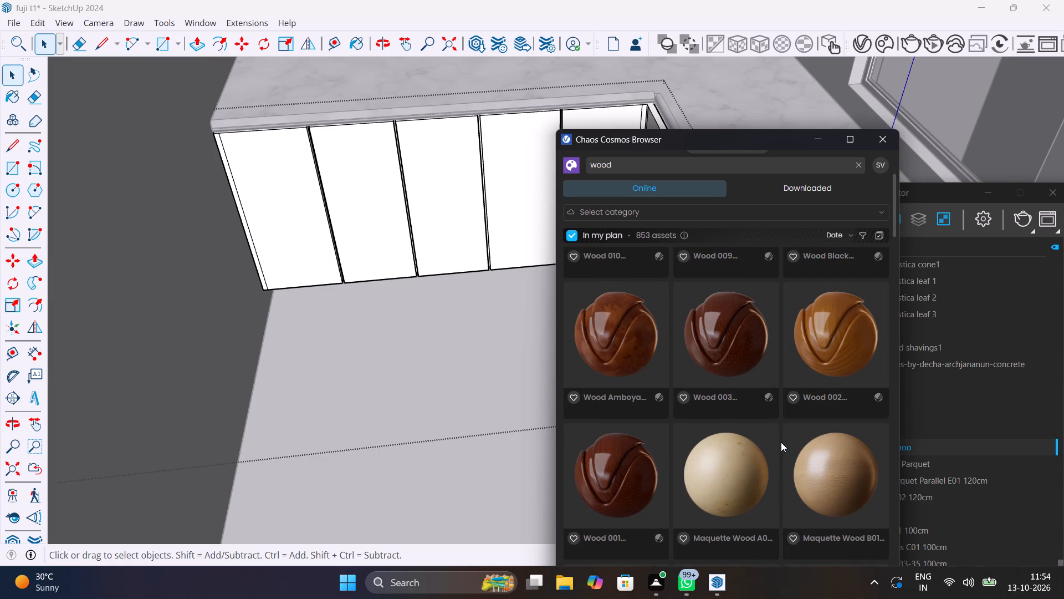
{"action": "scroll", "coordinate": [779, 445], "scroll_direction": "down", "scroll_amount": 1}
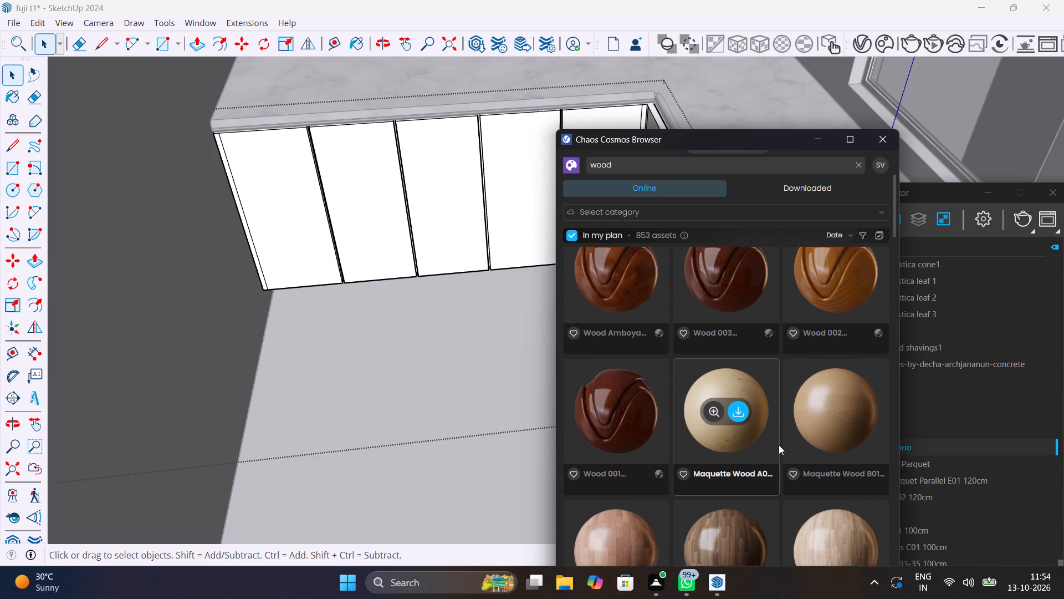
{"action": "scroll", "coordinate": [779, 445], "scroll_direction": "down", "scroll_amount": 2}
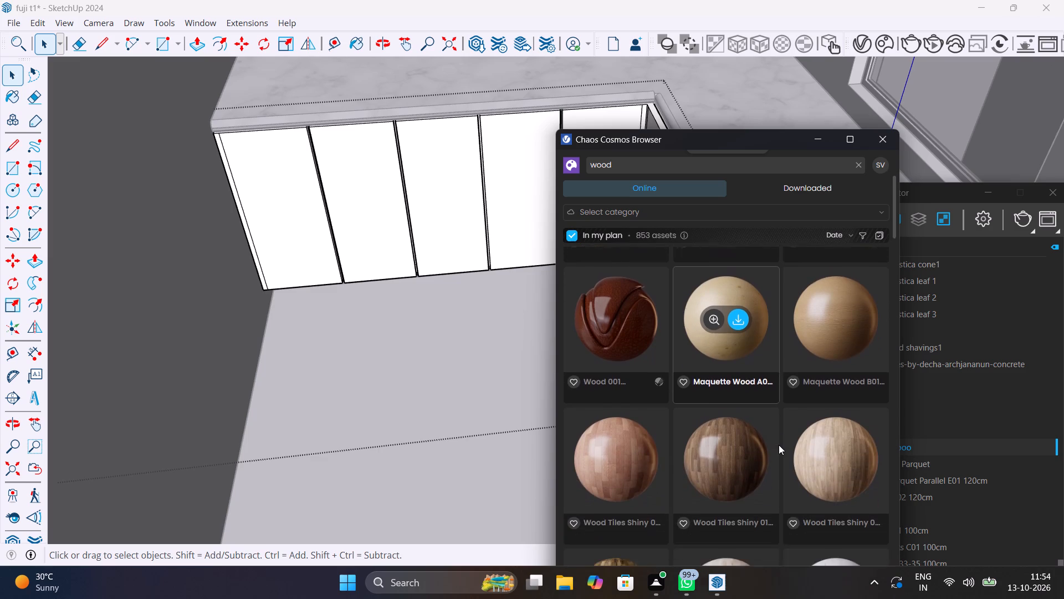
{"action": "scroll", "coordinate": [779, 445], "scroll_direction": "down", "scroll_amount": 2}
{"action": "scroll", "coordinate": [779, 445], "scroll_direction": "up", "scroll_amount": 2}
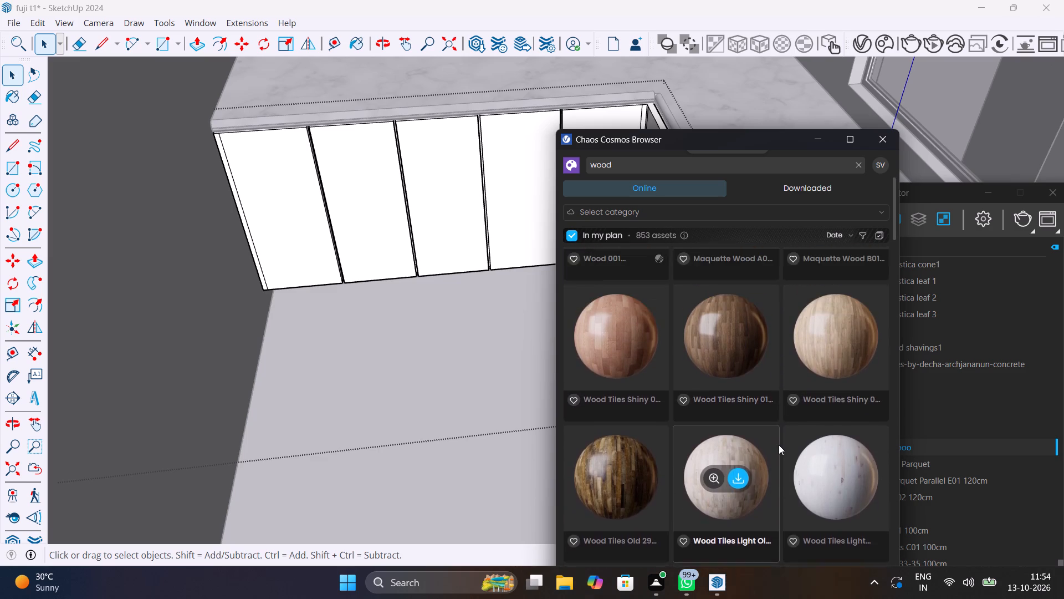
{"action": "scroll", "coordinate": [779, 445], "scroll_direction": "up", "scroll_amount": 17}
{"action": "scroll", "coordinate": [761, 363], "scroll_direction": "up", "scroll_amount": 6}
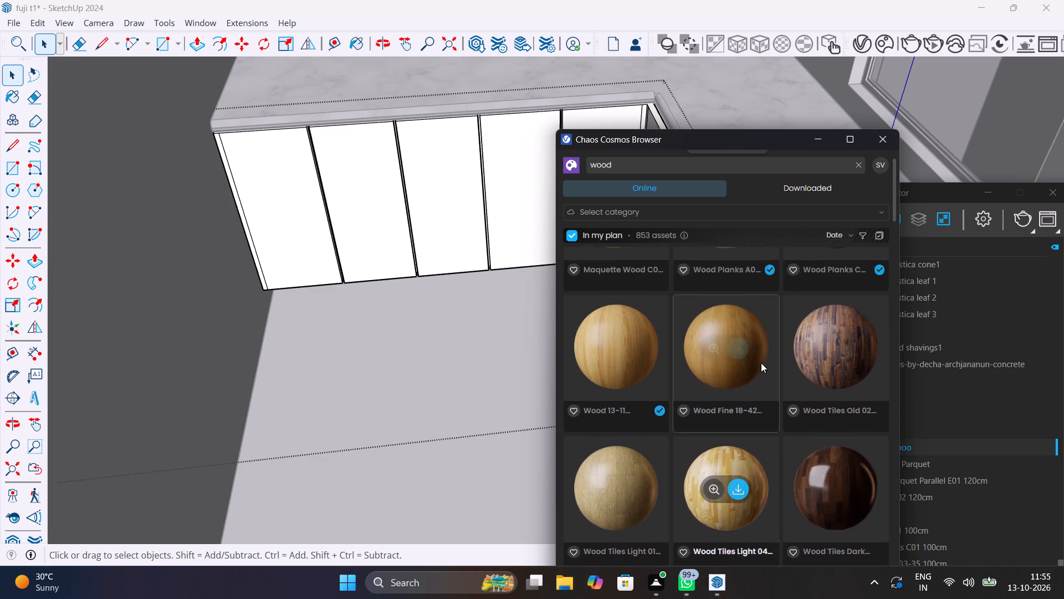
{"action": "scroll", "coordinate": [761, 363], "scroll_direction": "up", "scroll_amount": 3}
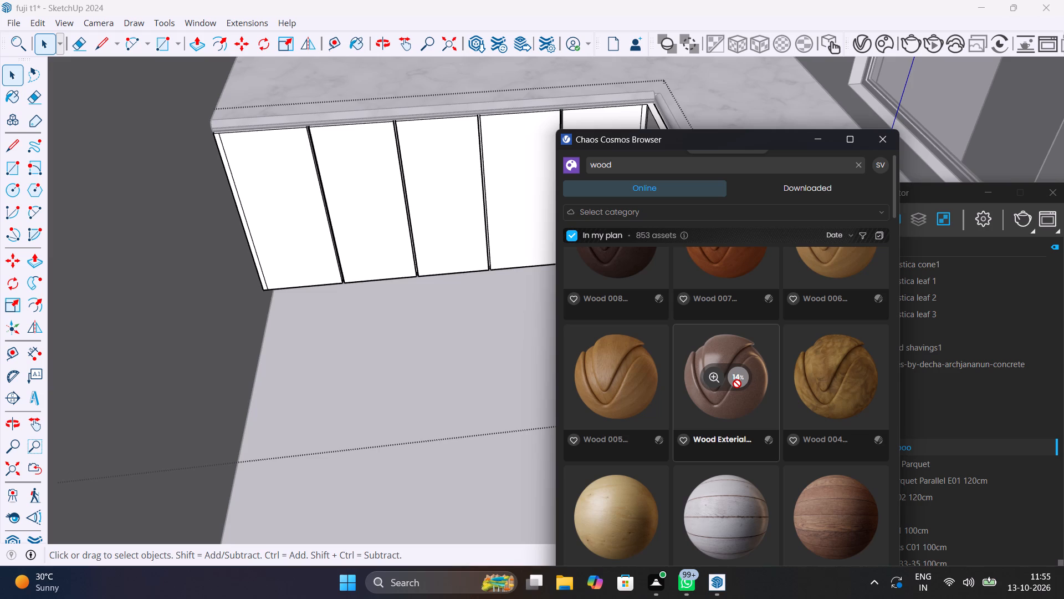
{"action": "double_click", "coordinate": [737, 384]}
{"action": "scroll", "coordinate": [736, 388], "scroll_direction": "up", "scroll_amount": 3}
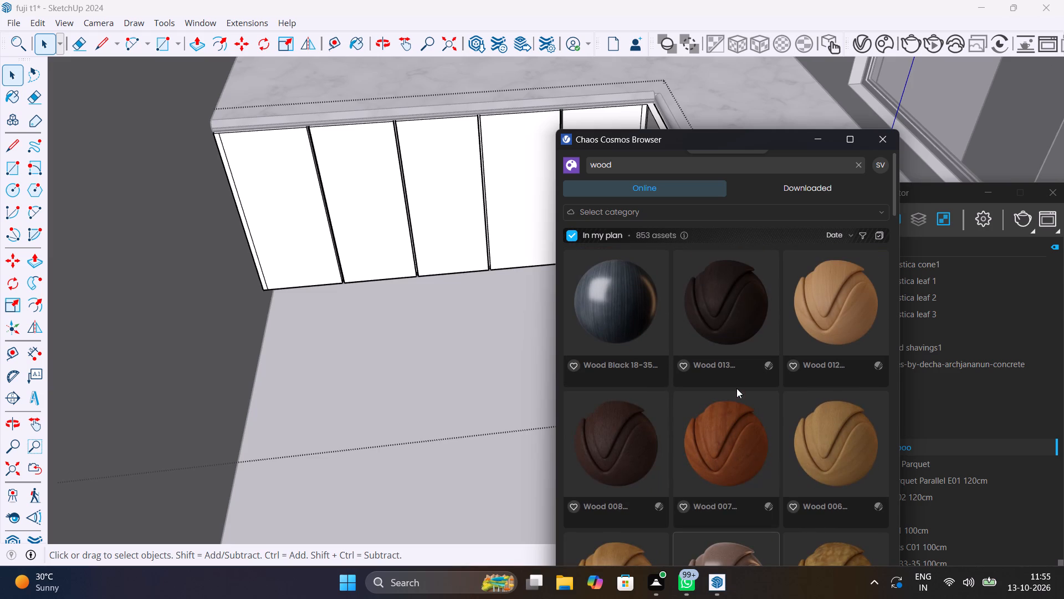
Download the Wood Black 18-35 material from the wood assets.
{"action": "left_click", "coordinate": [626, 308]}
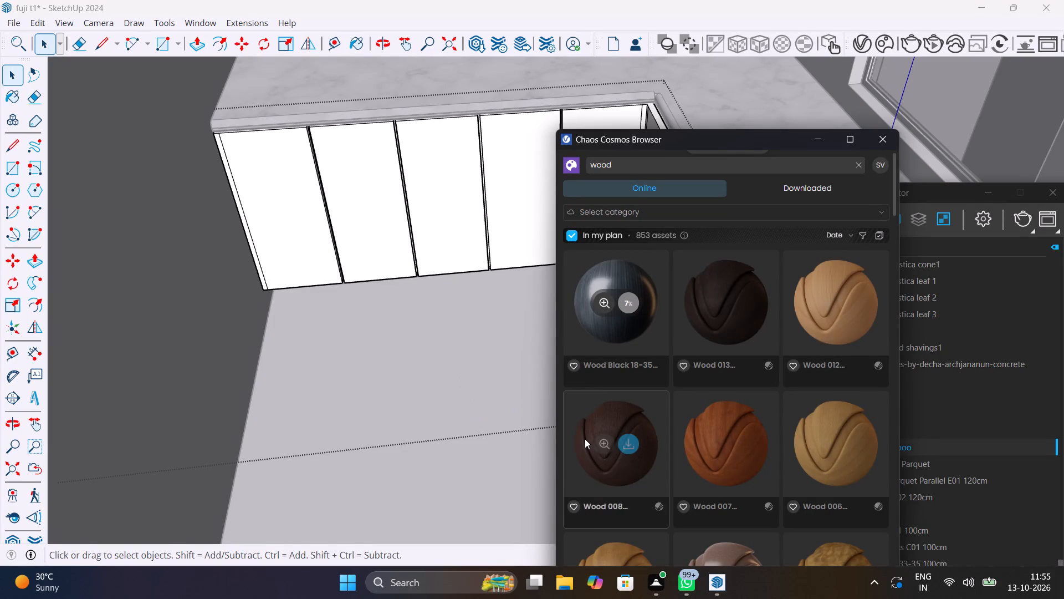
Download the Wood 004 material from the wood assets.
{"action": "scroll", "coordinate": [585, 439], "scroll_direction": "down", "scroll_amount": 3}
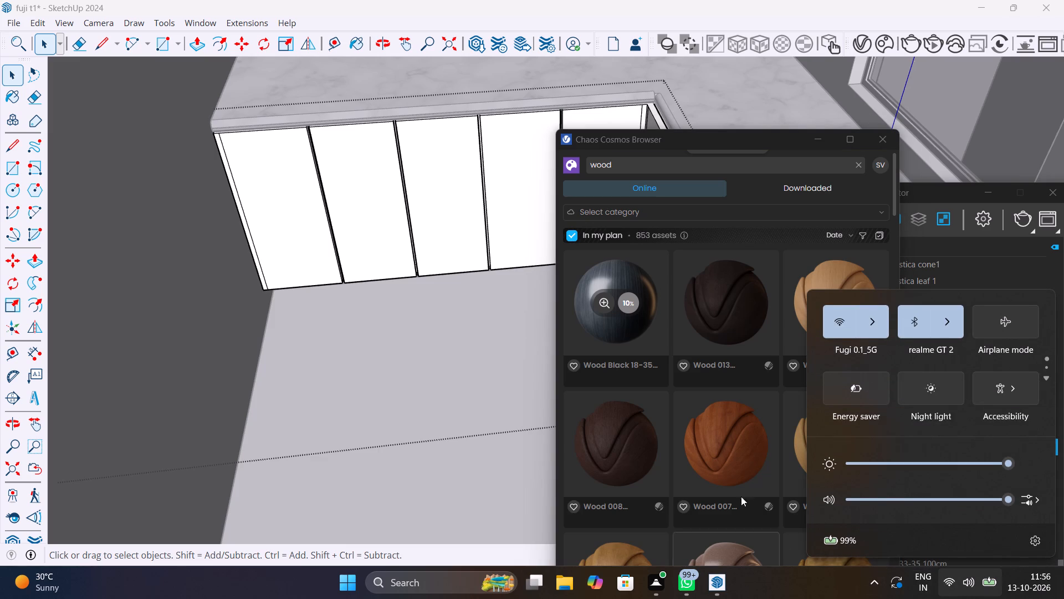
{"action": "scroll", "coordinate": [682, 459], "scroll_direction": "down", "scroll_amount": 1}
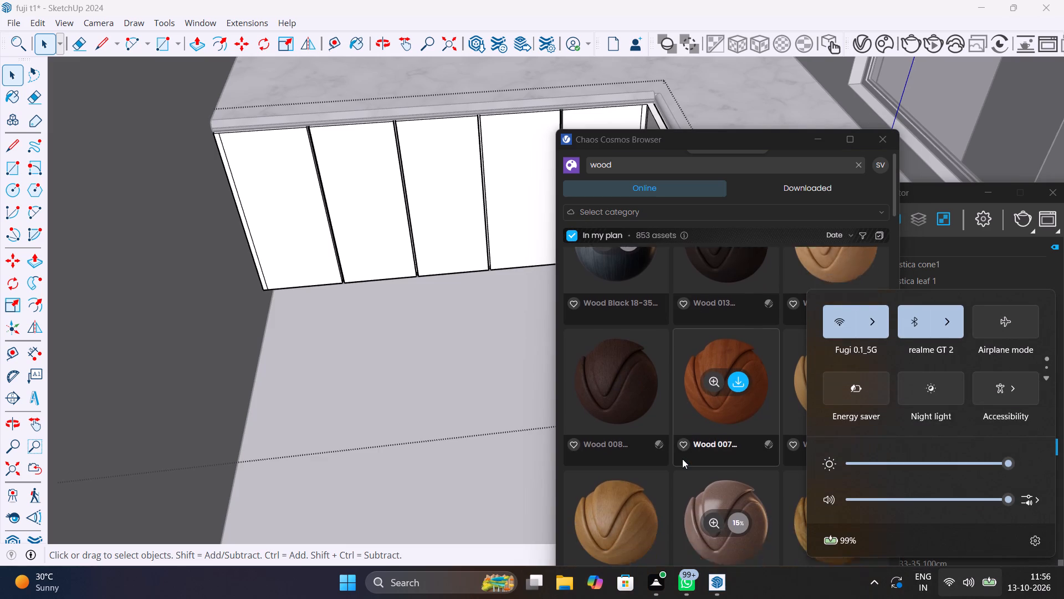
{"action": "scroll", "coordinate": [682, 459], "scroll_direction": "down", "scroll_amount": 1}
{"action": "left_click", "coordinate": [502, 403]}
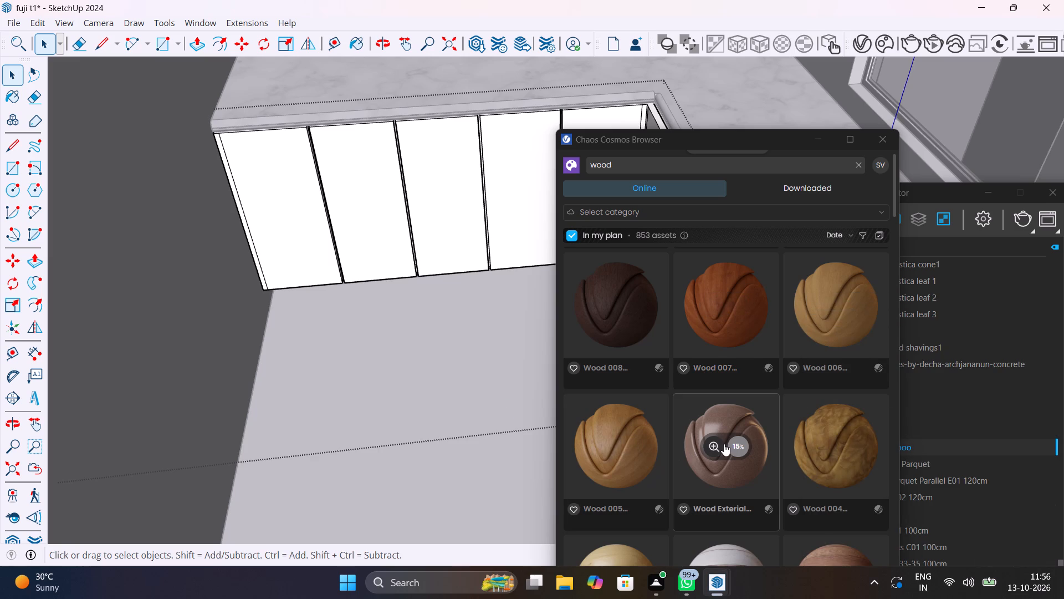
{"action": "scroll", "coordinate": [725, 447], "scroll_direction": "down", "scroll_amount": 1}
{"action": "left_click", "coordinate": [853, 373]}
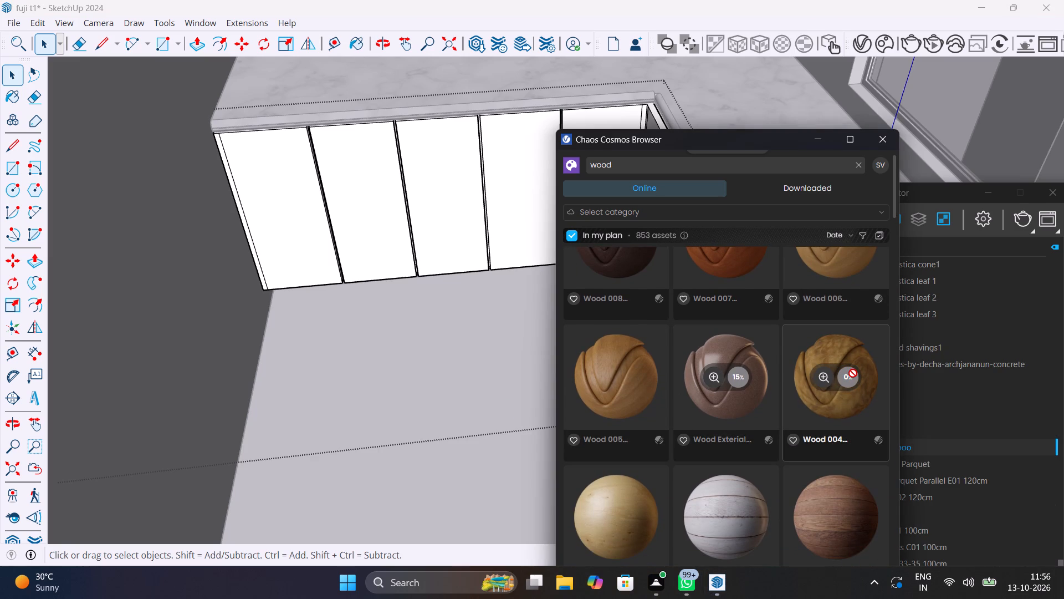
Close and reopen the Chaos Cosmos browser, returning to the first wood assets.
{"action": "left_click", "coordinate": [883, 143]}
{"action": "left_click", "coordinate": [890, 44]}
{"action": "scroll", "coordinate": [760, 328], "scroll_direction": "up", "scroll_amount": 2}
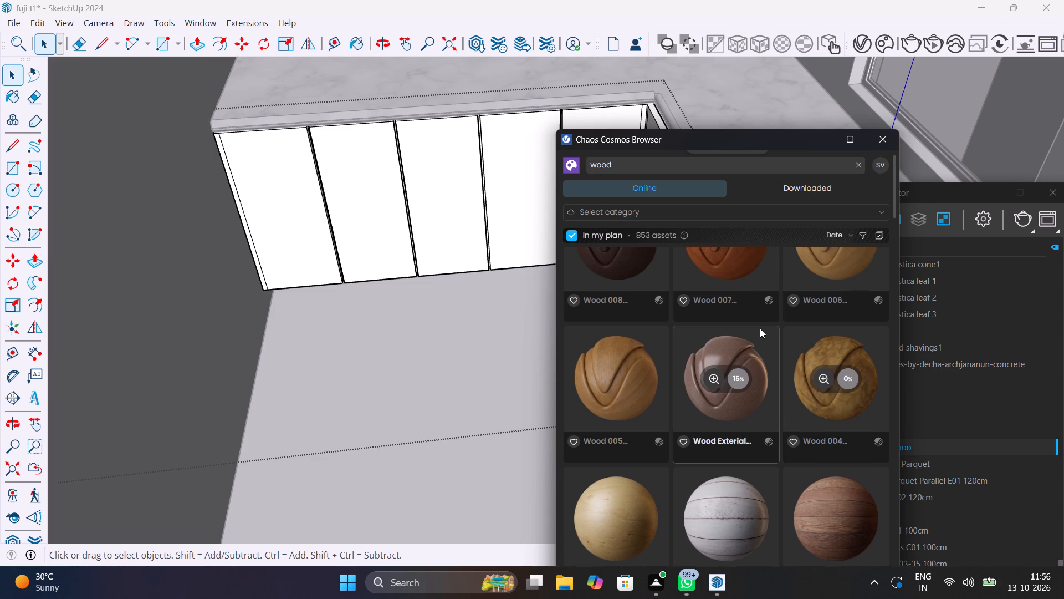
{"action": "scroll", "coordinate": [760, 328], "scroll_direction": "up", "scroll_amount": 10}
Examine the whole apartment model from several angles, including the bedrooms, dining area and balcony side.
{"action": "scroll", "coordinate": [443, 384], "scroll_direction": "down", "scroll_amount": 7}
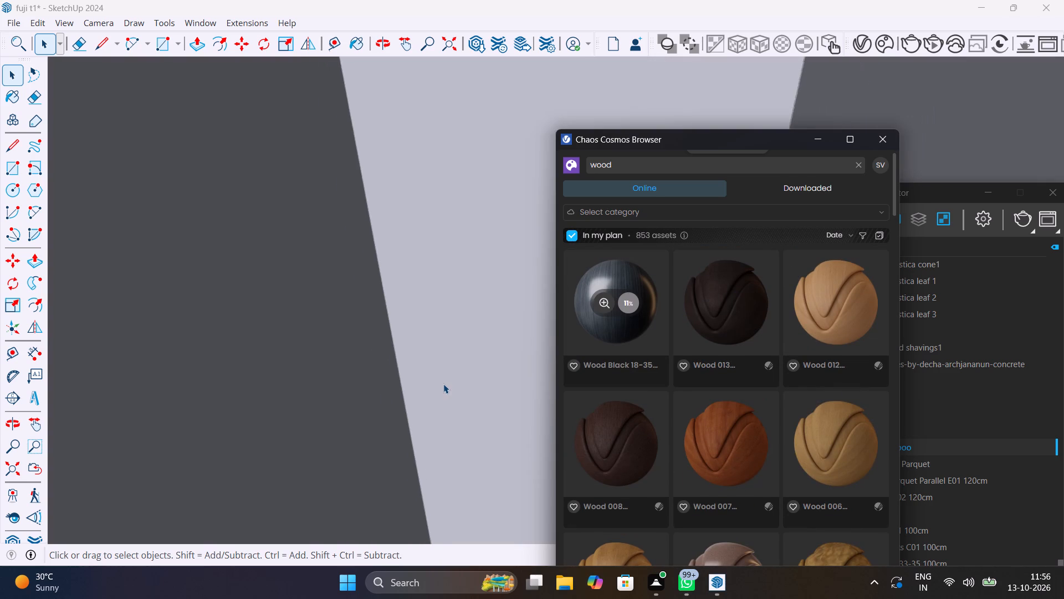
{"action": "scroll", "coordinate": [443, 384], "scroll_direction": "down", "scroll_amount": 6}
{"action": "left_click", "coordinate": [17, 470]}
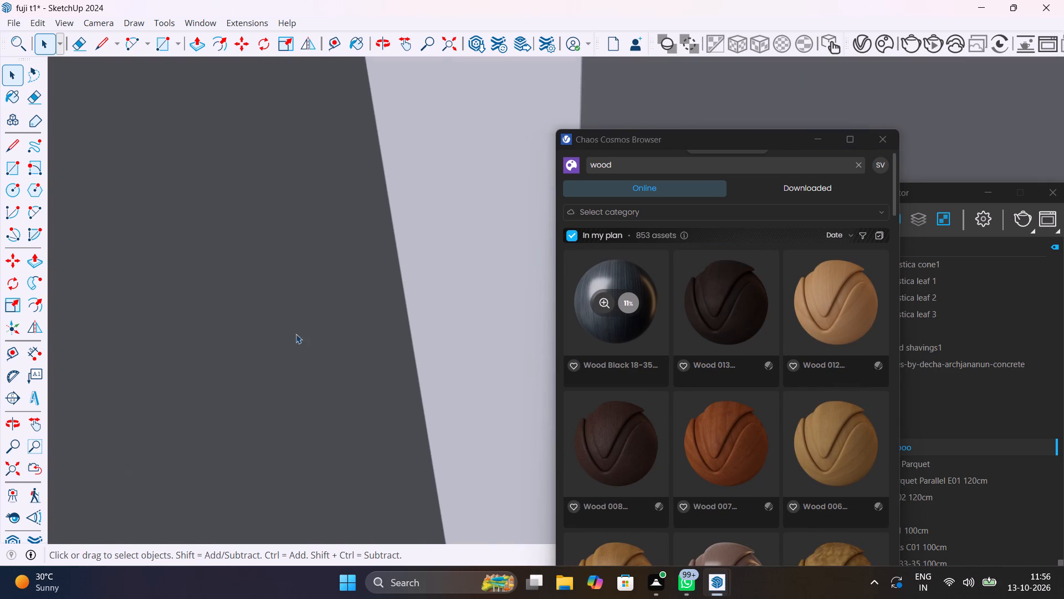
{"action": "left_click", "coordinate": [422, 140]}
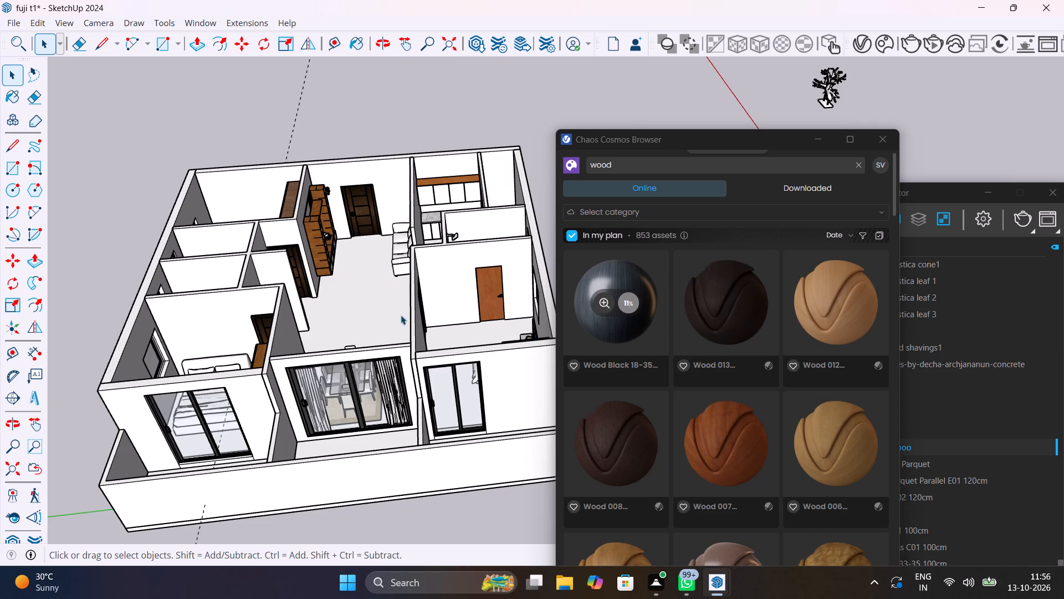
{"action": "middle_click_drag", "start_coordinate": [434, 454], "coordinate": [476, 581]}
{"action": "scroll", "coordinate": [459, 547], "scroll_direction": "down", "scroll_amount": 1}
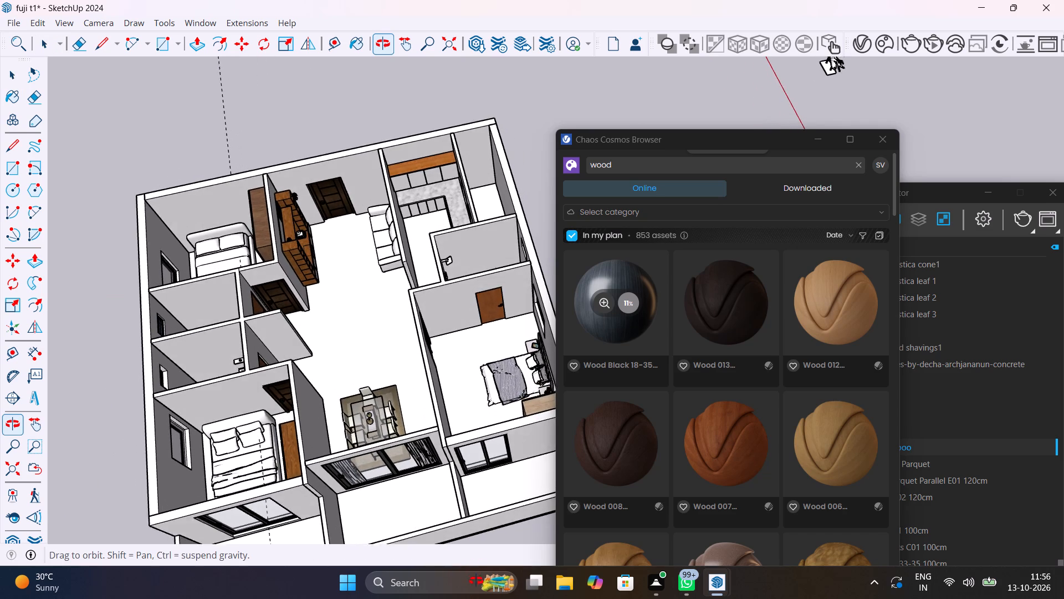
{"action": "middle_click_drag", "start_coordinate": [476, 581], "coordinate": [164, 439]}
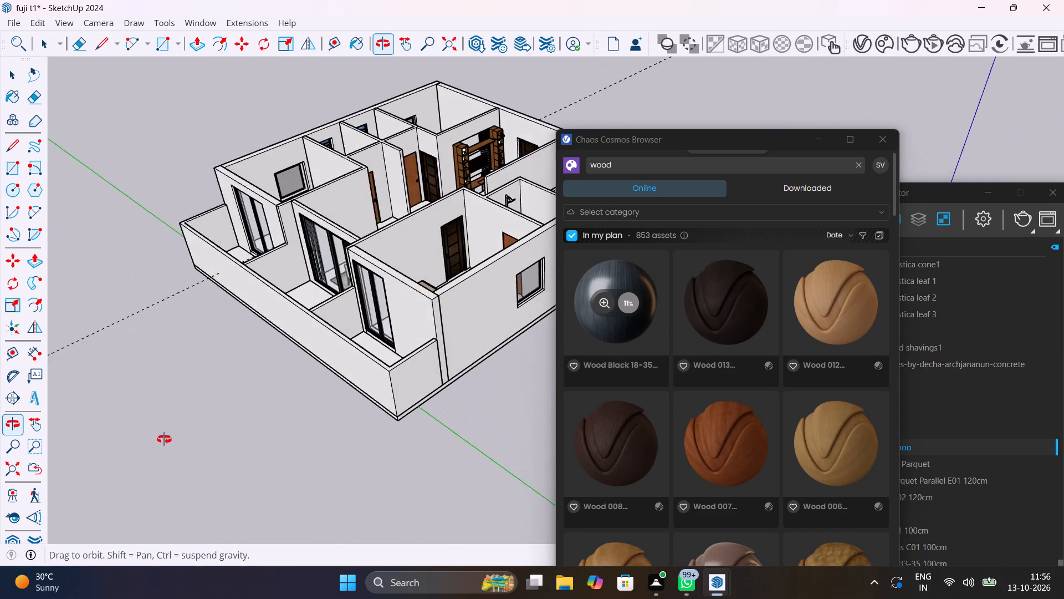
{"action": "middle_click_drag", "start_coordinate": [164, 439], "coordinate": [463, 426]}
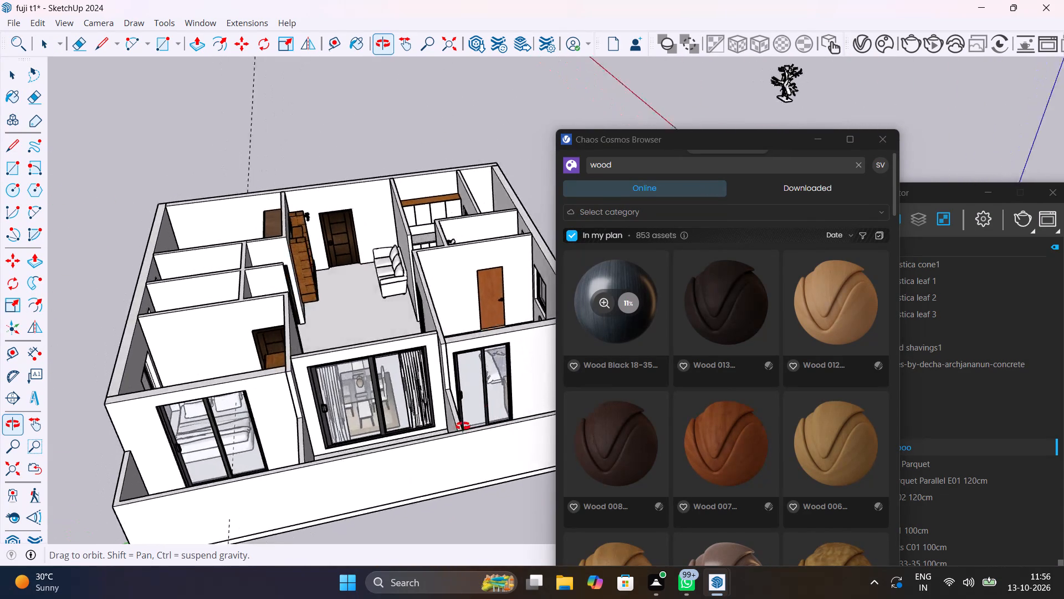
{"action": "middle_click_drag", "start_coordinate": [463, 426], "coordinate": [416, 552]}
{"action": "scroll", "coordinate": [234, 483], "scroll_direction": "up", "scroll_amount": 6}
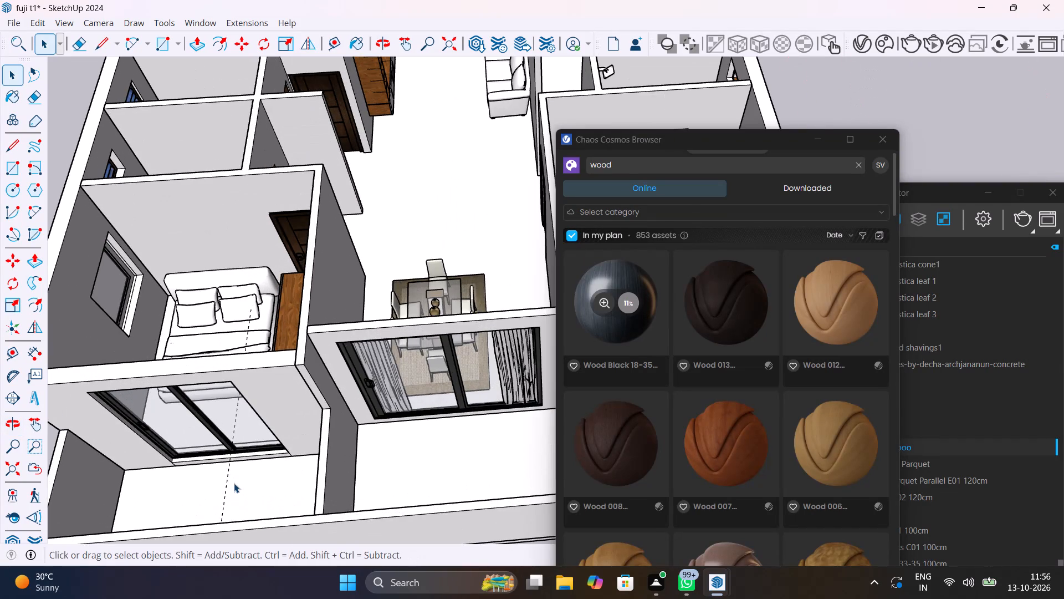
{"action": "middle_click_drag", "start_coordinate": [234, 482], "coordinate": [306, 484]}
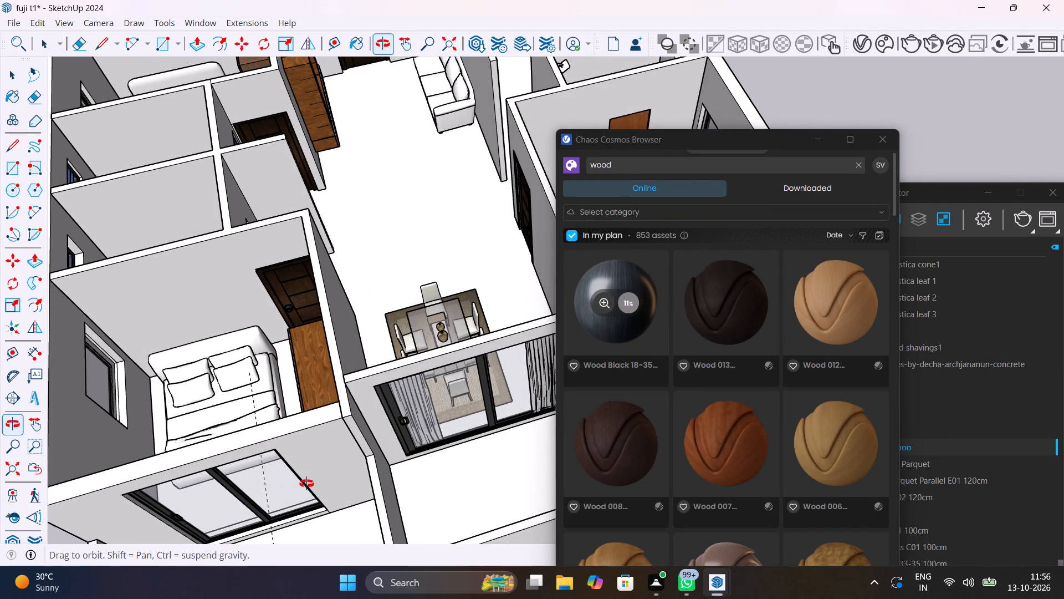
{"action": "middle_click_drag", "start_coordinate": [306, 484], "coordinate": [172, 283]}
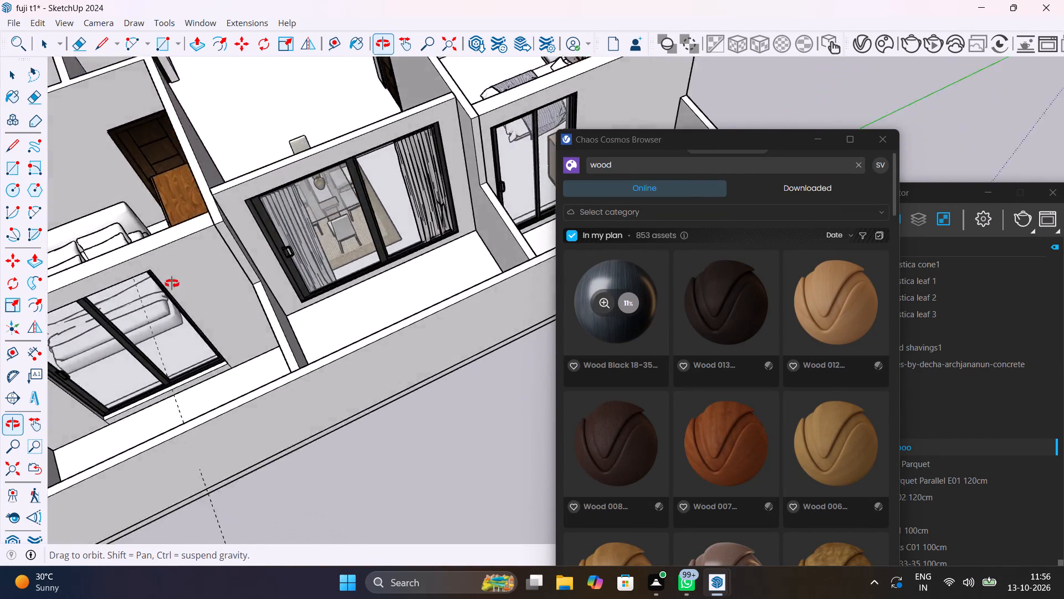
Examine the whole apartment model from several angles, from the balcony side across the bedrooms and living area towards the kitchen.
{"action": "middle_click_drag", "start_coordinate": [172, 283], "coordinate": [119, 341]}
{"action": "scroll", "coordinate": [284, 326], "scroll_direction": "down", "scroll_amount": 7}
{"action": "middle_click_drag", "start_coordinate": [351, 322], "coordinate": [370, 440], "text": "shift"}
{"action": "scroll", "coordinate": [351, 322], "scroll_direction": "down", "scroll_amount": 1, "text": "shift"}
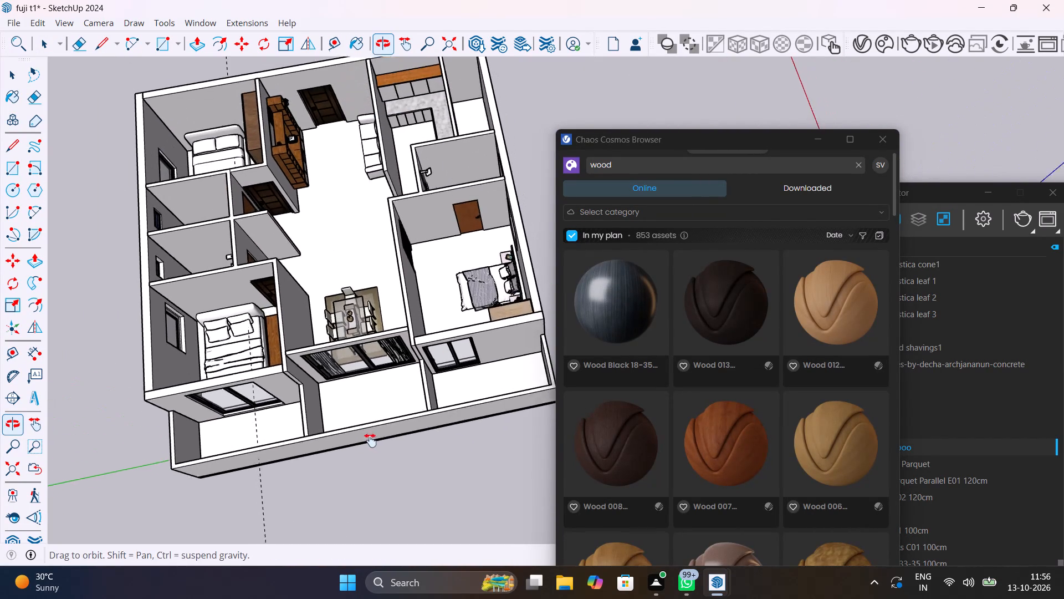
{"action": "middle_click_drag", "start_coordinate": [370, 440], "coordinate": [202, 408], "text": "shift"}
{"action": "middle_click_drag", "start_coordinate": [433, 326], "coordinate": [412, 444], "text": "shift"}
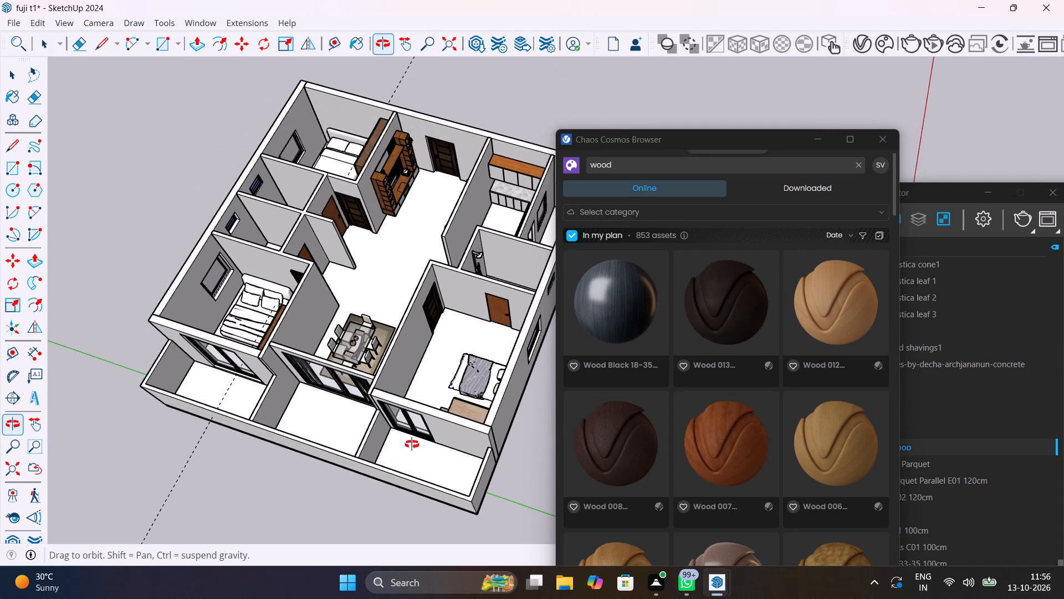
{"action": "middle_click_drag", "start_coordinate": [412, 444], "coordinate": [274, 488], "text": "shift"}
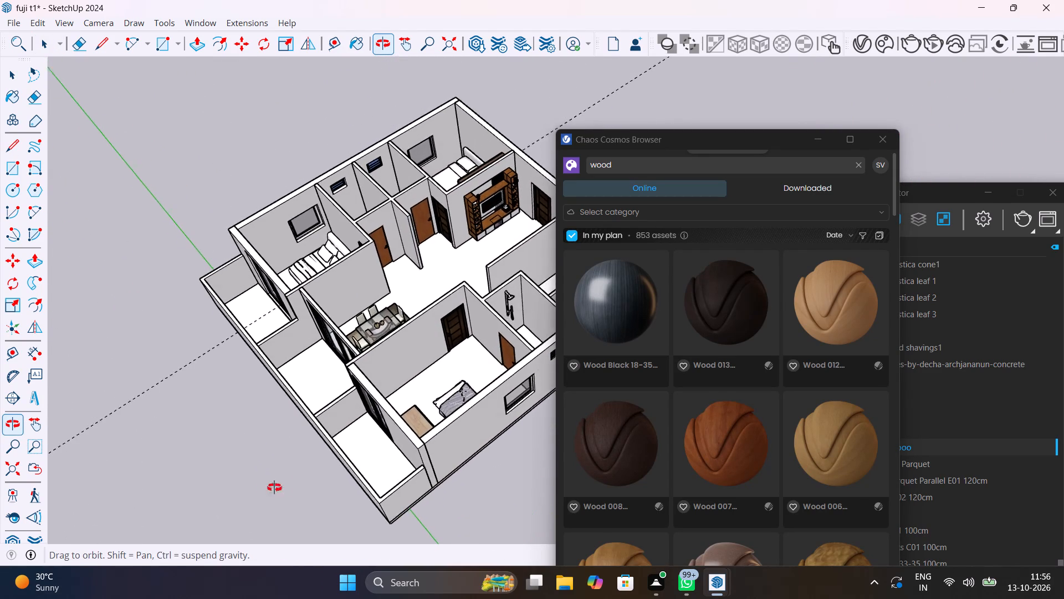
{"action": "middle_click_drag", "start_coordinate": [274, 488], "coordinate": [485, 455], "text": "shift"}
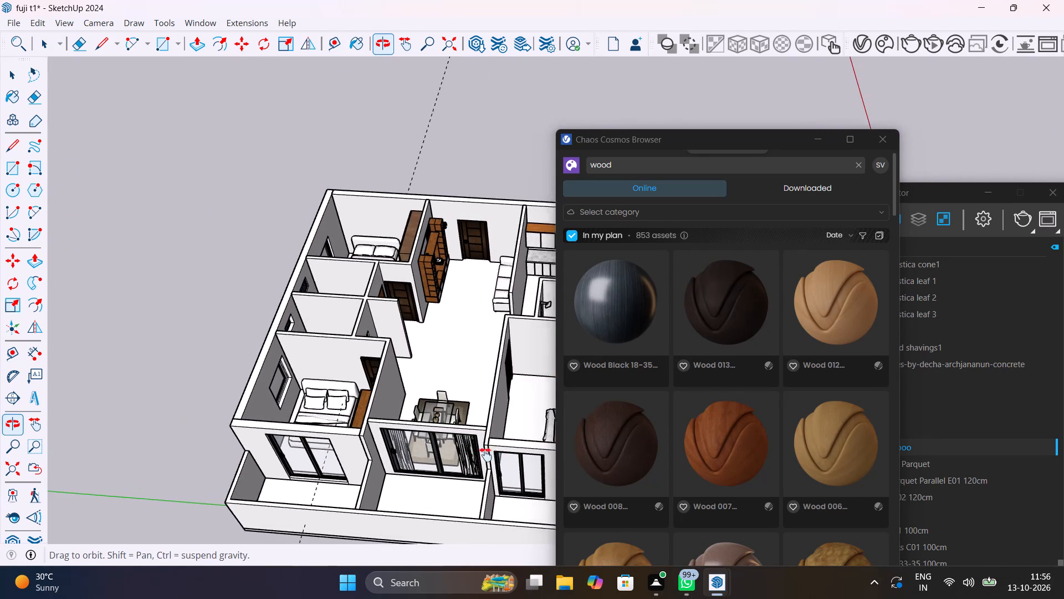
{"action": "middle_click_drag", "start_coordinate": [485, 455], "coordinate": [405, 512], "text": "shift"}
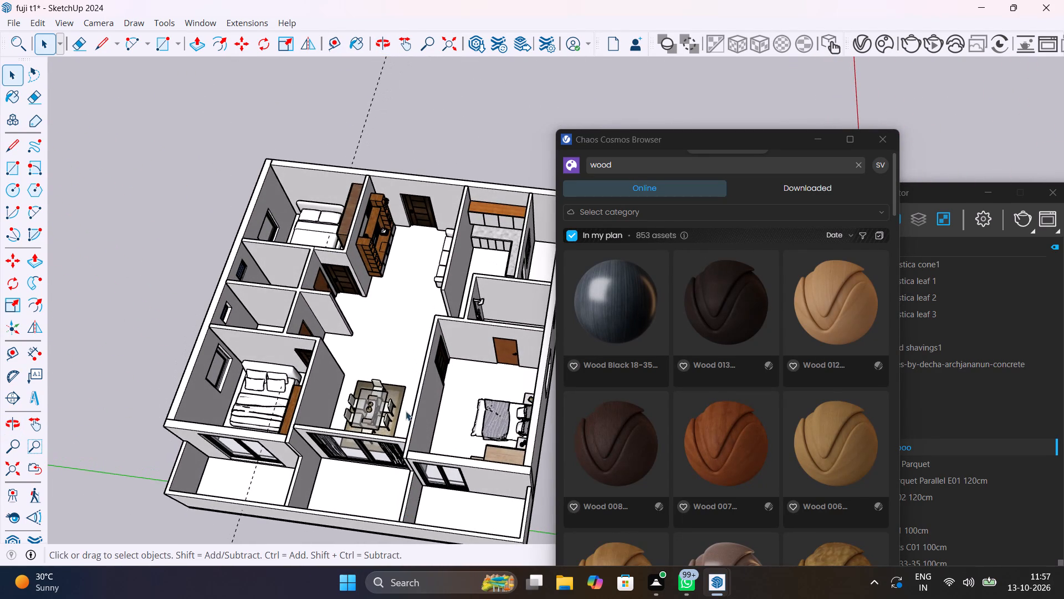
{"action": "scroll", "coordinate": [396, 299], "scroll_direction": "up", "scroll_amount": 8}
{"action": "scroll", "coordinate": [385, 292], "scroll_direction": "down", "scroll_amount": 5}
{"action": "middle_click_drag", "start_coordinate": [392, 296], "coordinate": [326, 313]}
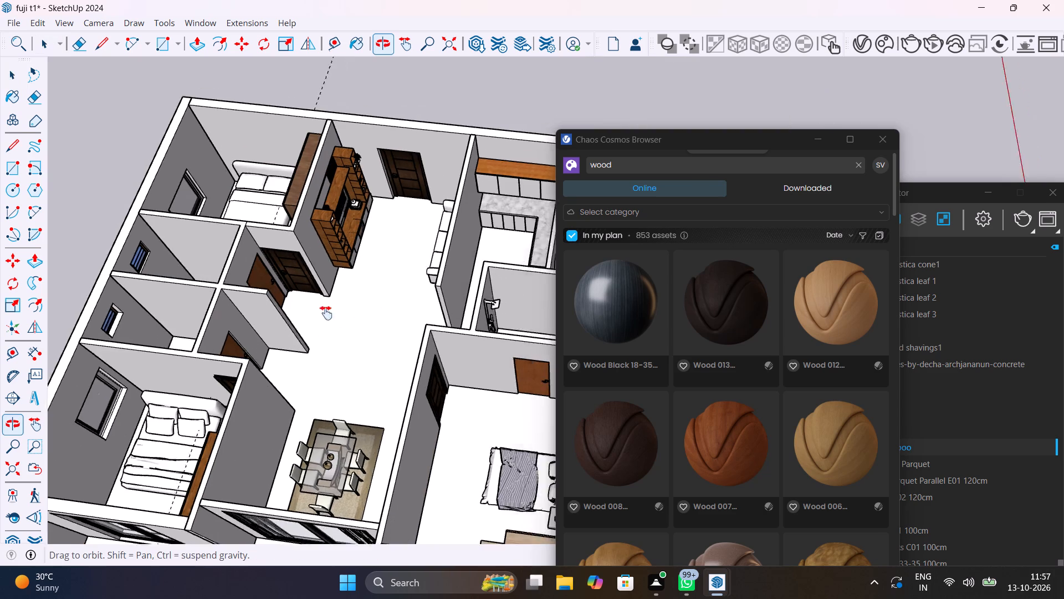
{"action": "middle_click_drag", "start_coordinate": [326, 313], "coordinate": [448, 257]}
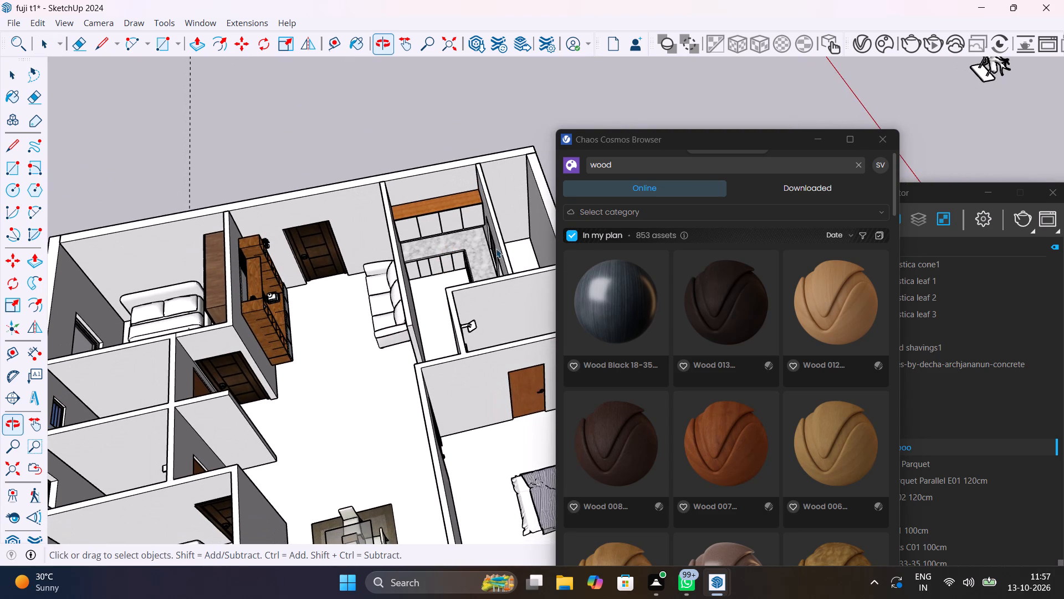
Examine the kitchen up close, including the wall cabinets, marble countertop, window and base cabinets.
{"action": "scroll", "coordinate": [497, 248], "scroll_direction": "up", "scroll_amount": 9}
{"action": "scroll", "coordinate": [426, 318], "scroll_direction": "down", "scroll_amount": 6}
{"action": "middle_click_drag", "start_coordinate": [413, 322], "coordinate": [413, 321]}
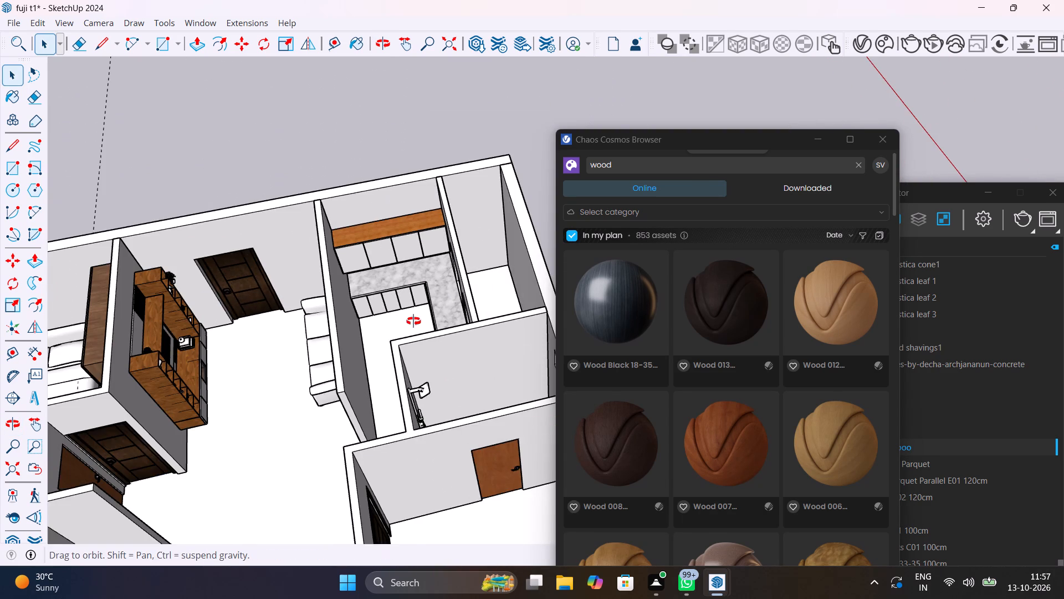
{"action": "middle_click_drag", "start_coordinate": [413, 321], "coordinate": [531, 313]}
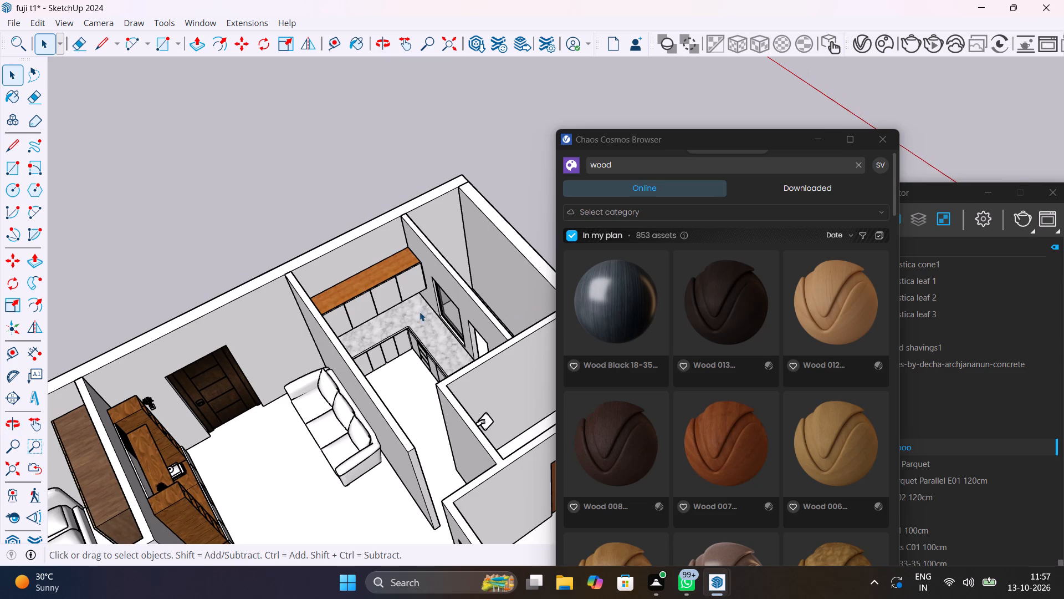
{"action": "scroll", "coordinate": [417, 315], "scroll_direction": "up", "scroll_amount": 11}
{"action": "middle_click_drag", "start_coordinate": [441, 388], "coordinate": [505, 324]}
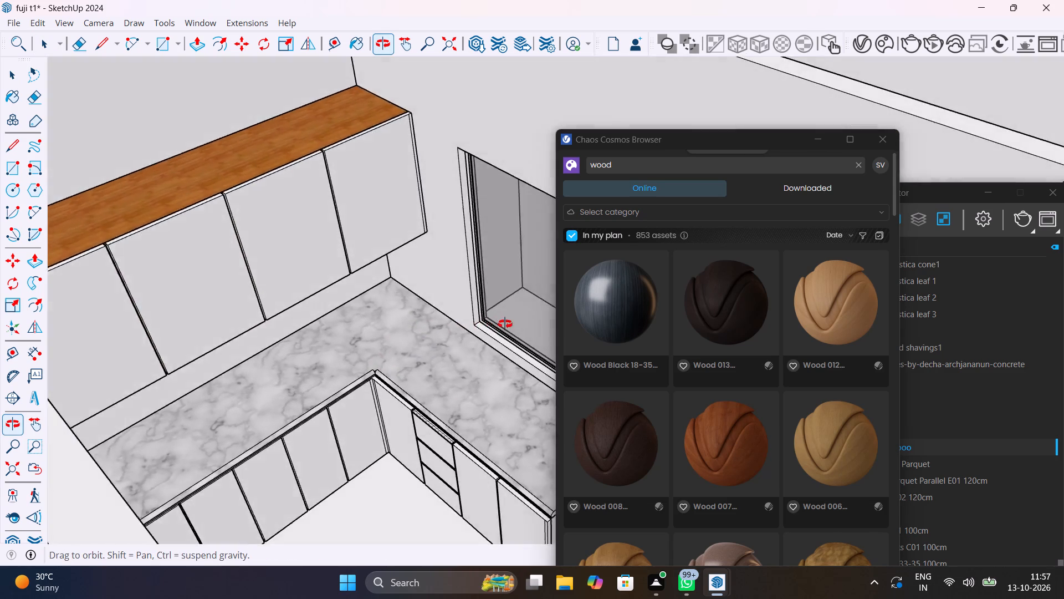
{"action": "middle_click_drag", "start_coordinate": [505, 324], "coordinate": [431, 322]}
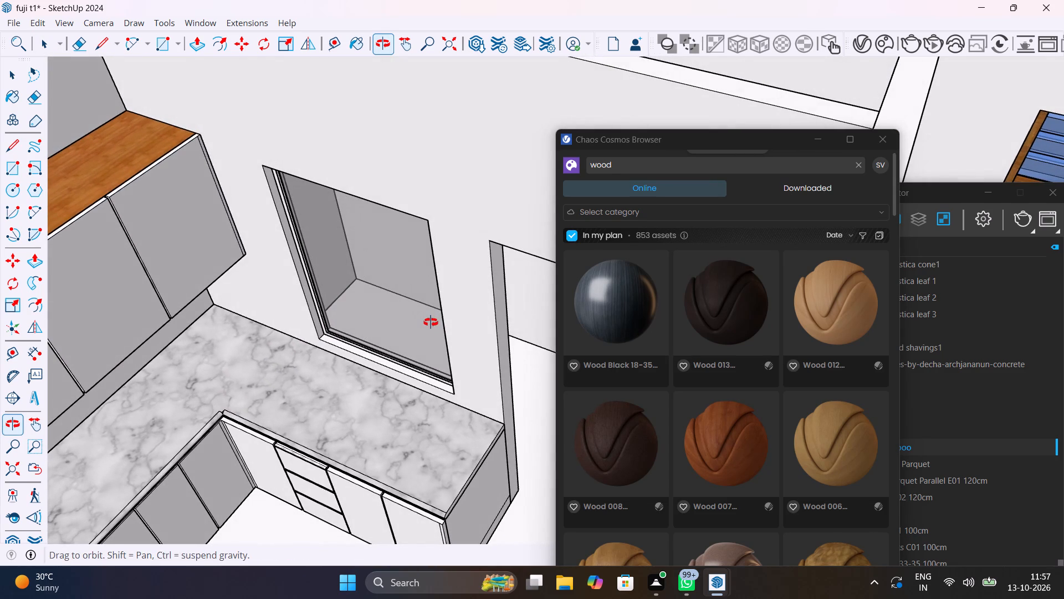
{"action": "middle_click_drag", "start_coordinate": [431, 322], "coordinate": [346, 327]}
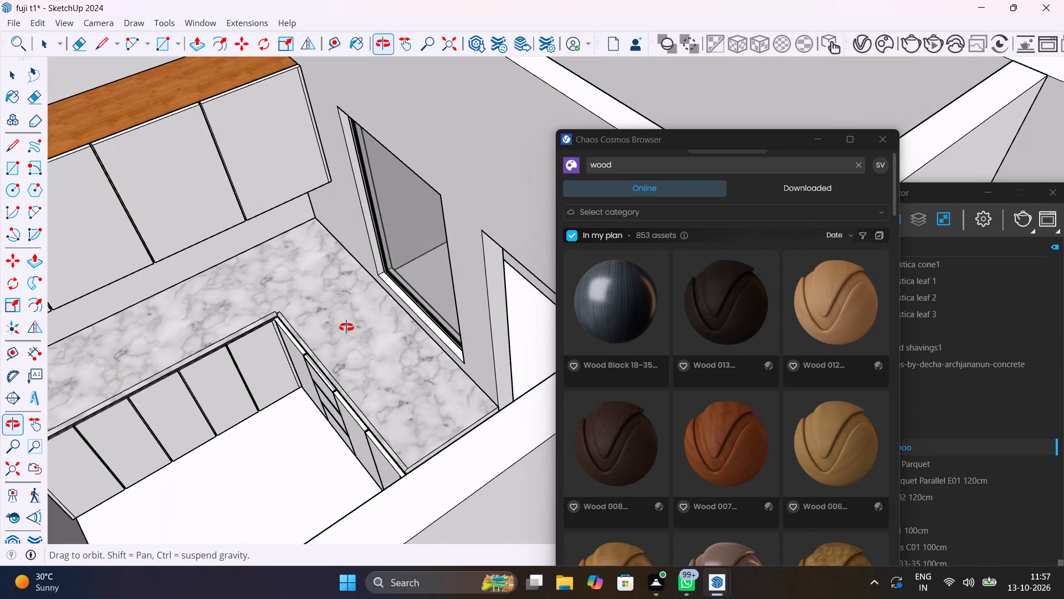
{"action": "middle_click_drag", "start_coordinate": [346, 327], "coordinate": [437, 315]}
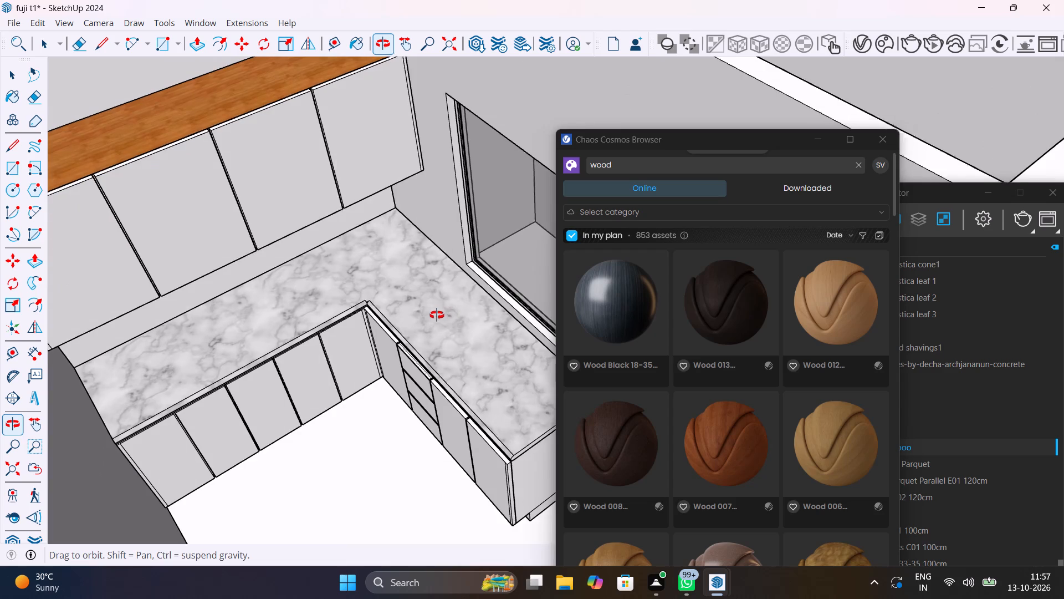
{"action": "middle_click_drag", "start_coordinate": [437, 315], "coordinate": [342, 310]}
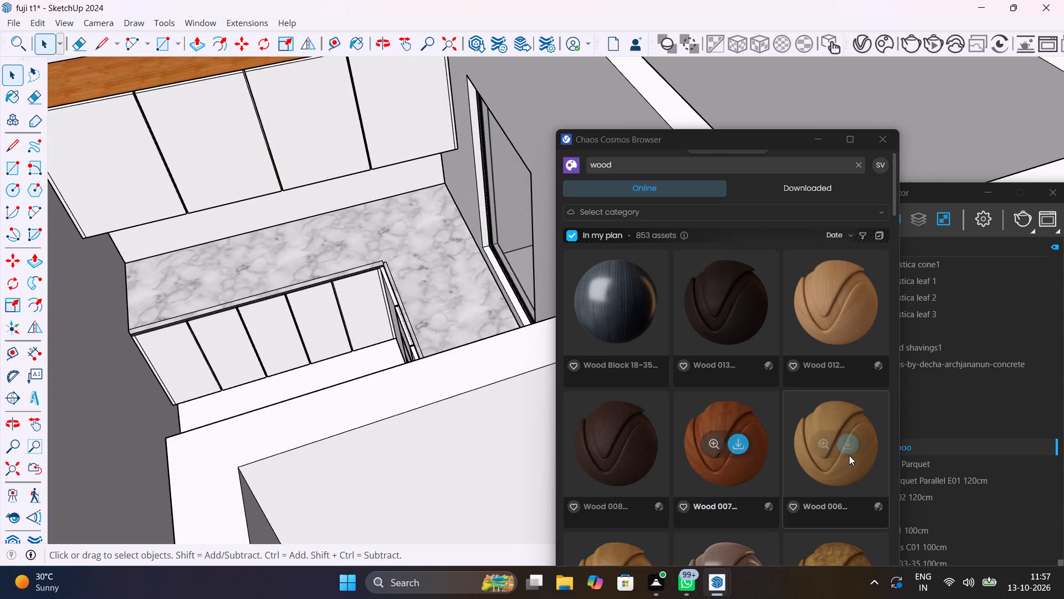
Look through the online wood assets for a material suitable for the base kitchen cabinets.
{"action": "scroll", "coordinate": [780, 373], "scroll_direction": "up", "scroll_amount": 5}
{"action": "scroll", "coordinate": [773, 384], "scroll_direction": "down", "scroll_amount": 1}
{"action": "scroll", "coordinate": [637, 304], "scroll_direction": "up", "scroll_amount": 3}
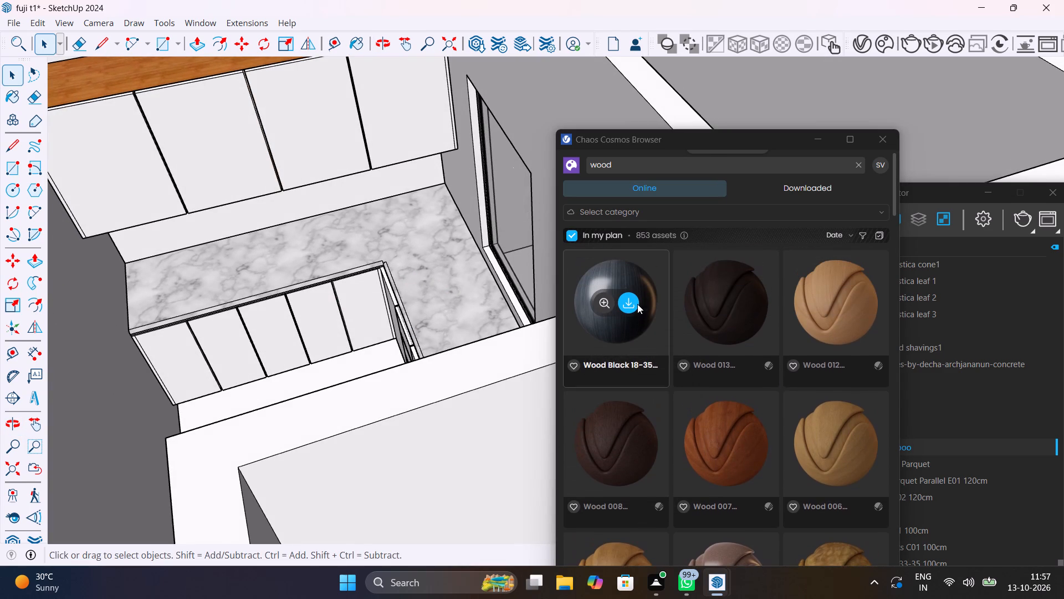
{"action": "scroll", "coordinate": [697, 440], "scroll_direction": "down", "scroll_amount": 1}
{"action": "scroll", "coordinate": [721, 480], "scroll_direction": "down", "scroll_amount": 1}
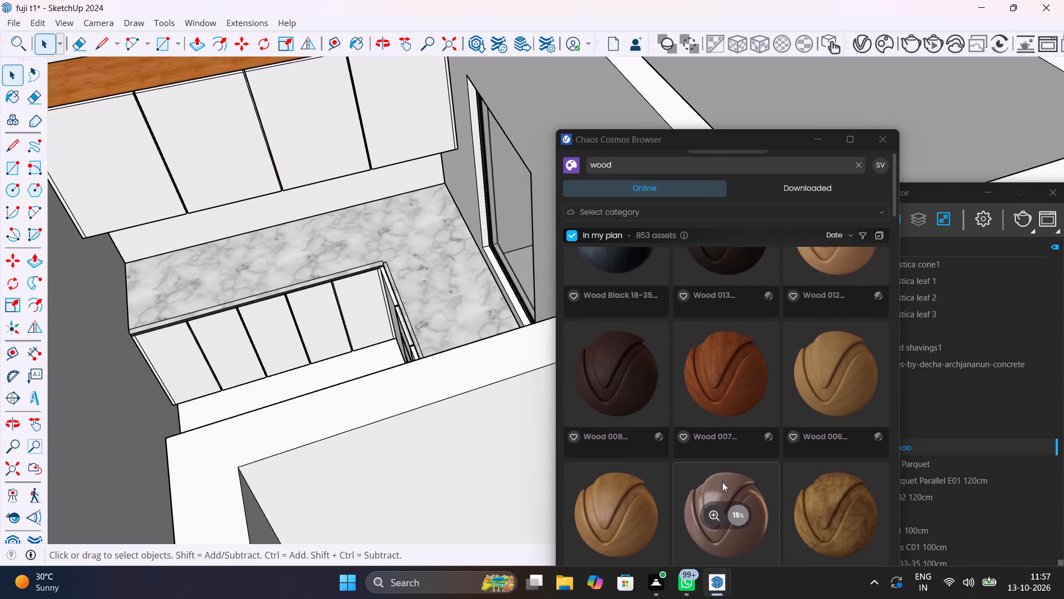
{"action": "scroll", "coordinate": [722, 482], "scroll_direction": "down", "scroll_amount": 2}
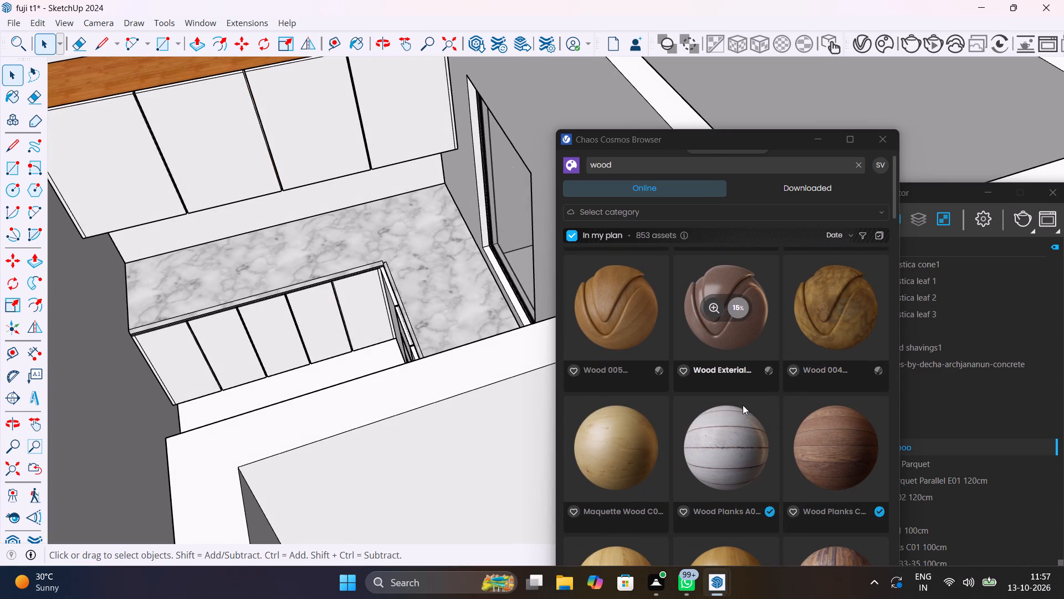
{"action": "scroll", "coordinate": [729, 453], "scroll_direction": "down", "scroll_amount": 4}
{"action": "scroll", "coordinate": [729, 452], "scroll_direction": "up", "scroll_amount": 2}
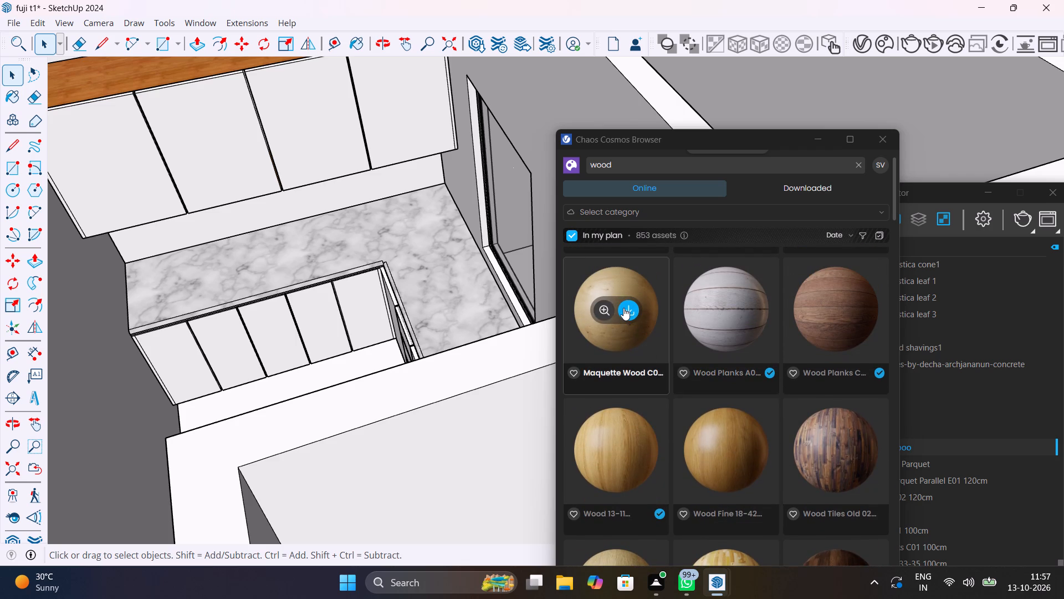
Find the Wood 13-11 material among the downloaded wood assets and import it into the scene.
{"action": "left_click", "coordinate": [828, 185]}
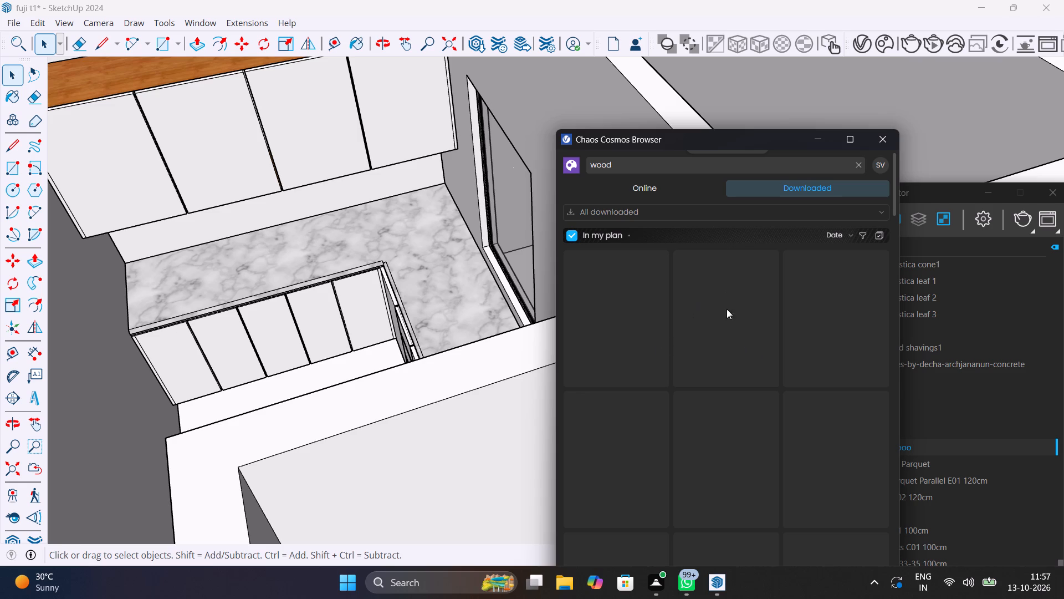
{"action": "scroll", "coordinate": [727, 326], "scroll_direction": "up", "scroll_amount": 6}
{"action": "scroll", "coordinate": [727, 326], "scroll_direction": "down", "scroll_amount": 20}
{"action": "scroll", "coordinate": [727, 326], "scroll_direction": "down", "scroll_amount": 16}
{"action": "scroll", "coordinate": [727, 325], "scroll_direction": "down", "scroll_amount": 20}
{"action": "scroll", "coordinate": [725, 329], "scroll_direction": "up", "scroll_amount": 4}
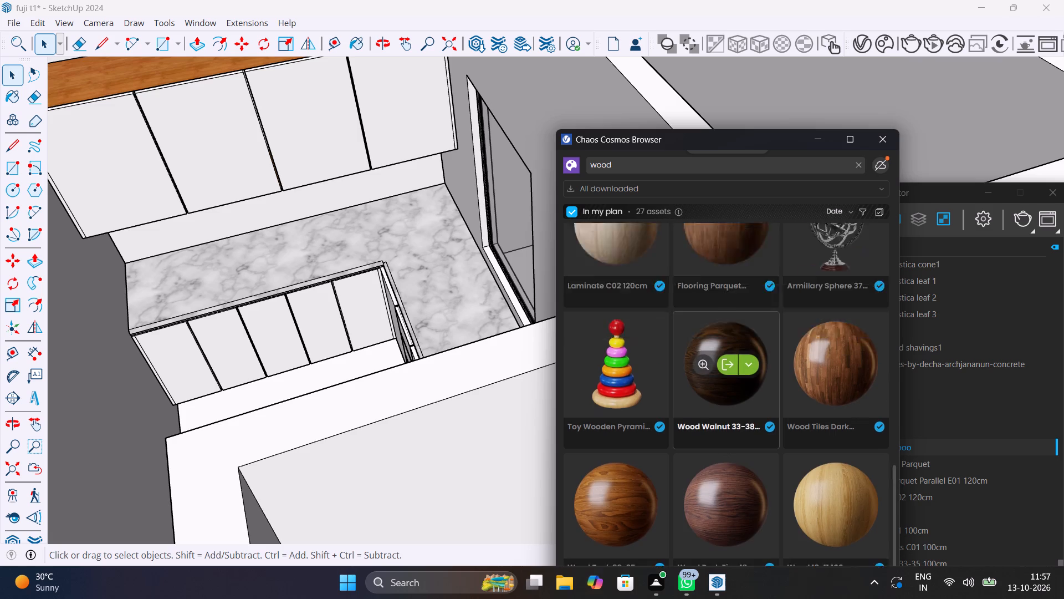
{"action": "scroll", "coordinate": [725, 329], "scroll_direction": "up", "scroll_amount": 12}
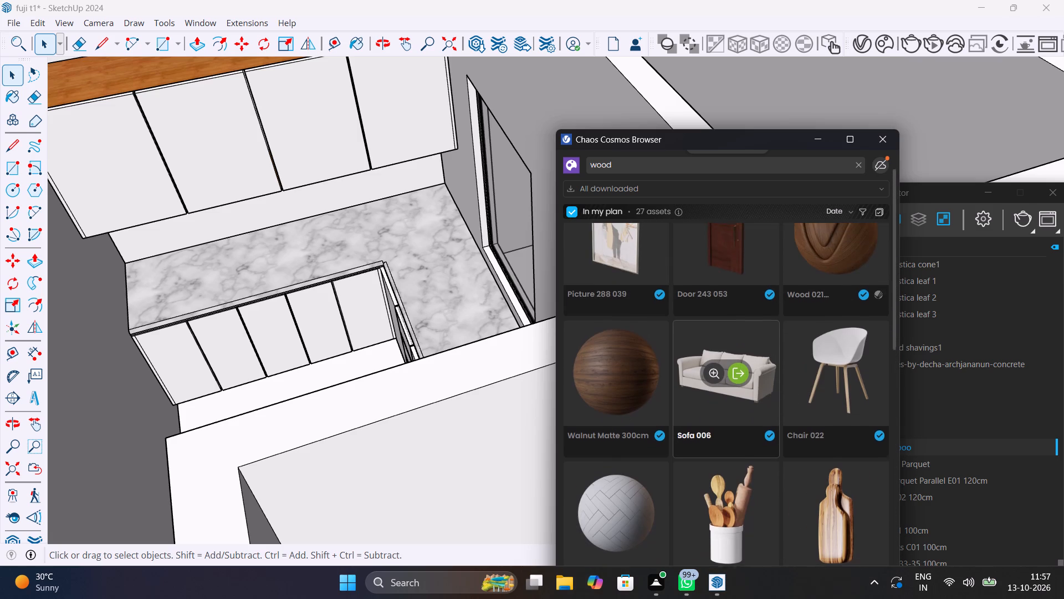
{"action": "scroll", "coordinate": [725, 329], "scroll_direction": "up", "scroll_amount": 3}
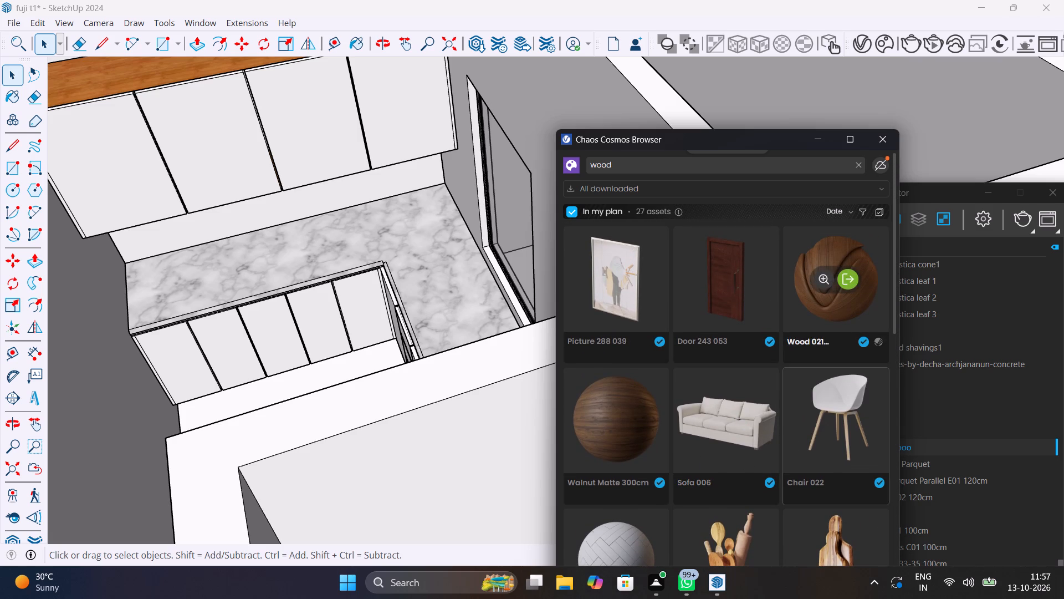
{"action": "scroll", "coordinate": [730, 400], "scroll_direction": "down", "scroll_amount": 5}
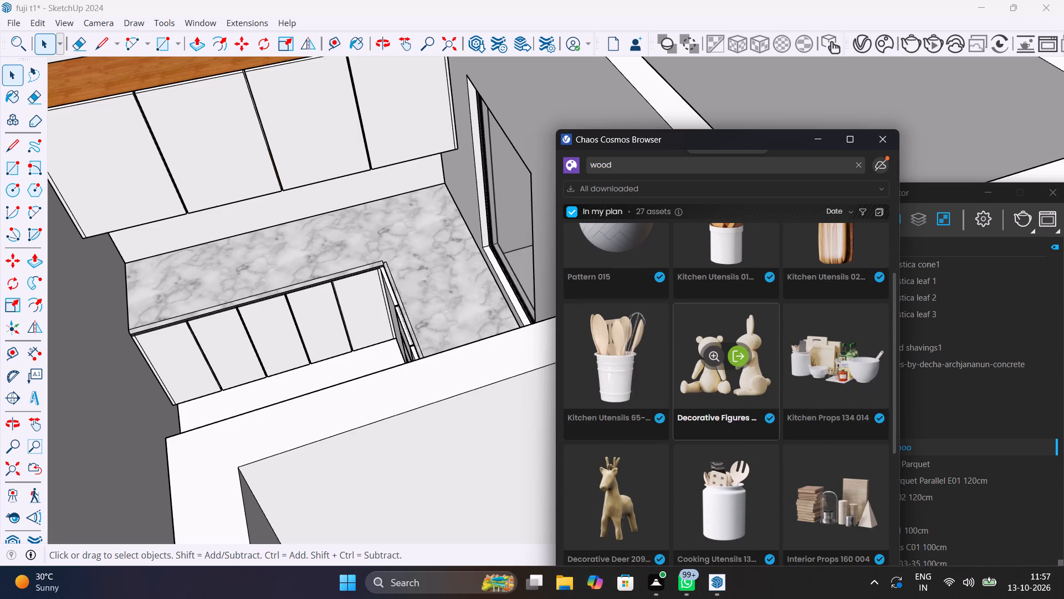
{"action": "scroll", "coordinate": [730, 400], "scroll_direction": "down", "scroll_amount": 3}
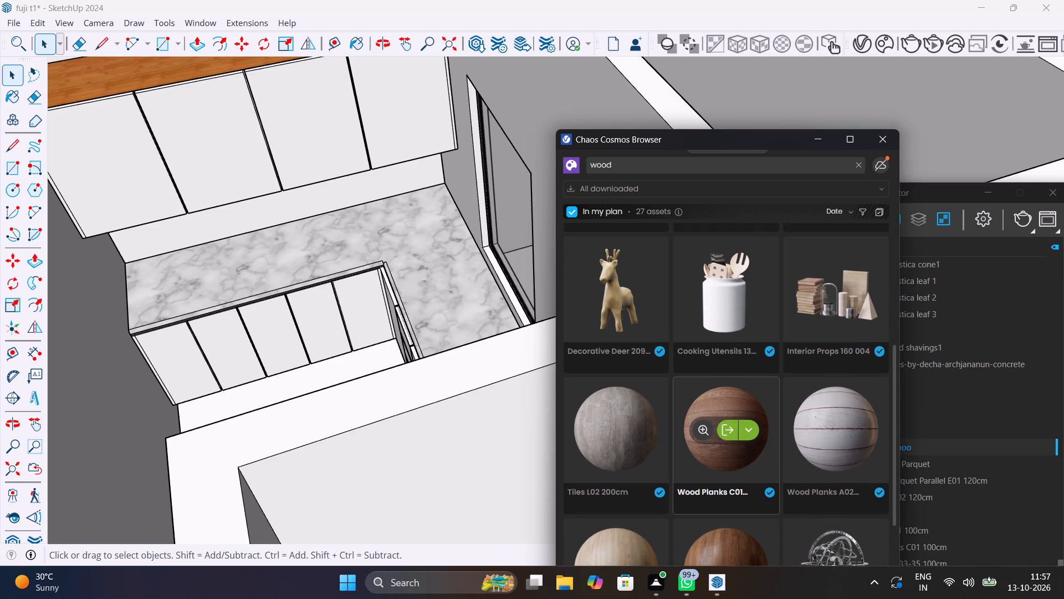
{"action": "scroll", "coordinate": [730, 400], "scroll_direction": "down", "scroll_amount": 3}
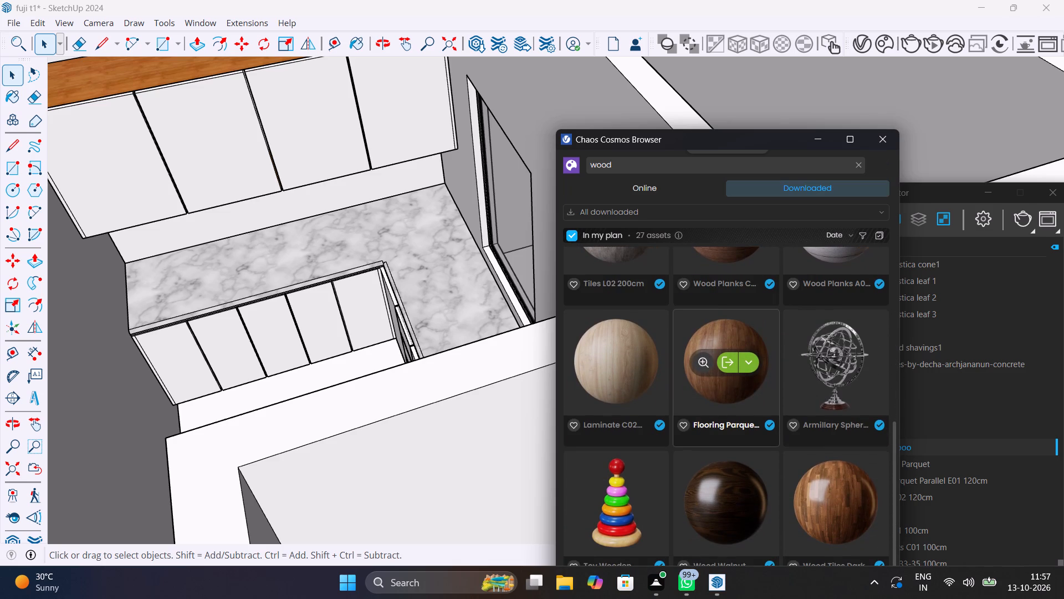
{"action": "scroll", "coordinate": [730, 400], "scroll_direction": "down", "scroll_amount": 5}
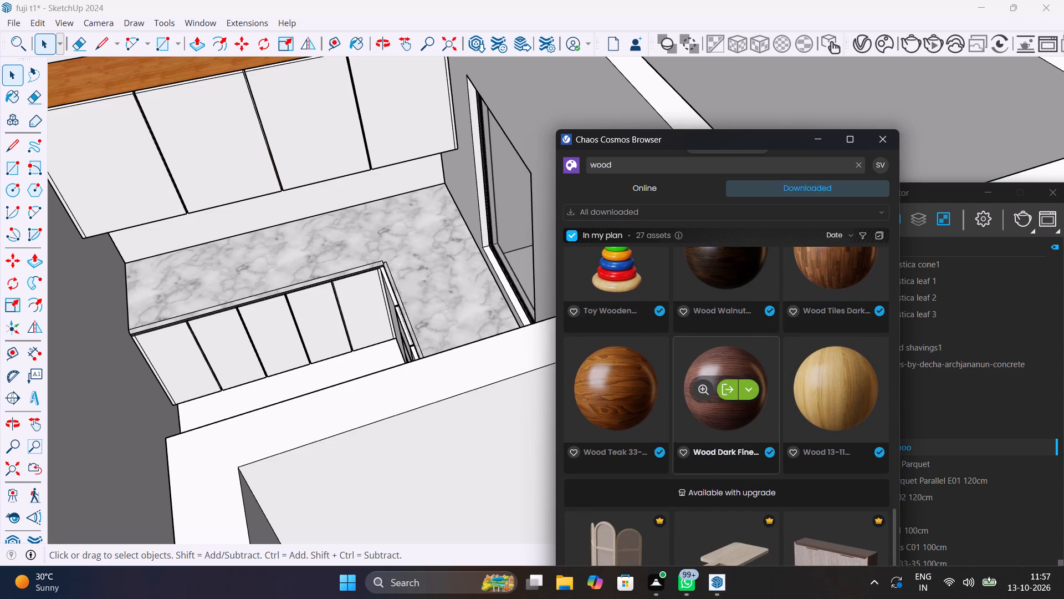
{"action": "scroll", "coordinate": [730, 400], "scroll_direction": "down", "scroll_amount": 4}
{"action": "left_click", "coordinate": [836, 391]}
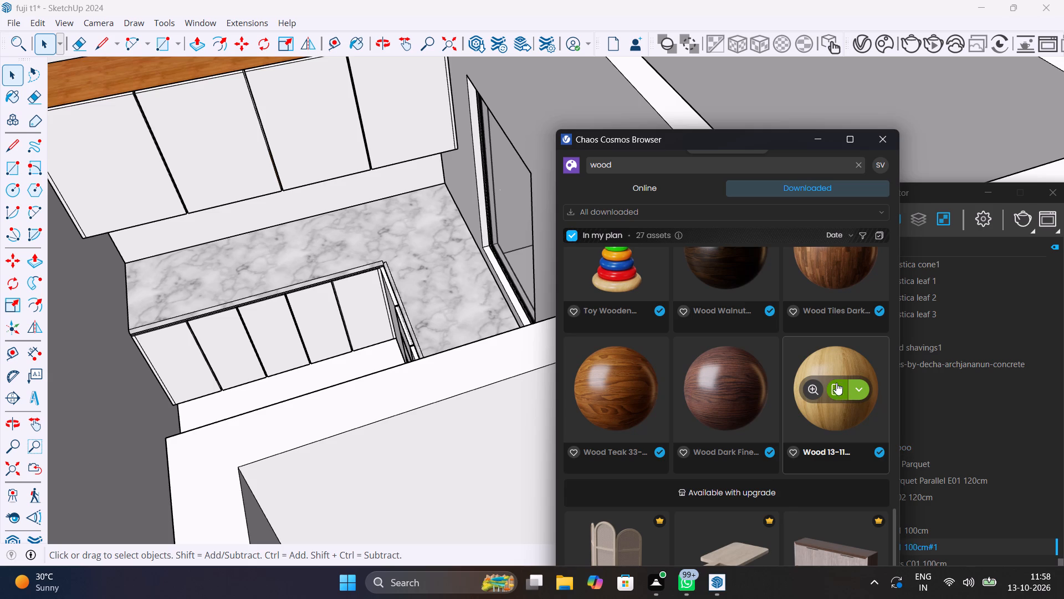
Move the Chaos Cosmos browser and V-Ray Asset Editor windows clear of the kitchen view.
{"action": "left_click_drag", "start_coordinate": [769, 136], "coordinate": [726, 272]}
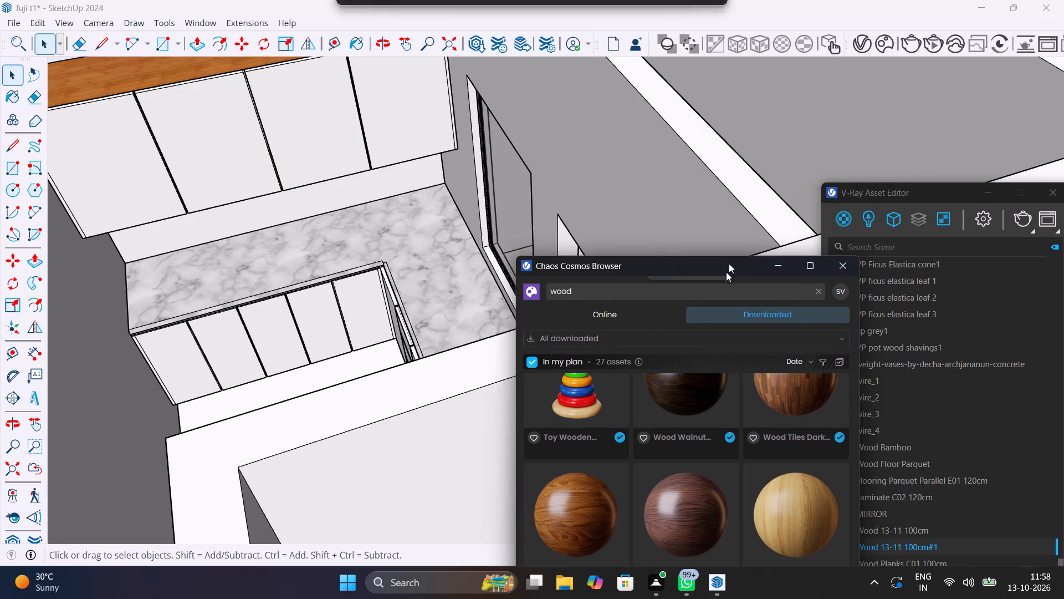
{"action": "left_click_drag", "start_coordinate": [726, 272], "coordinate": [705, 534]}
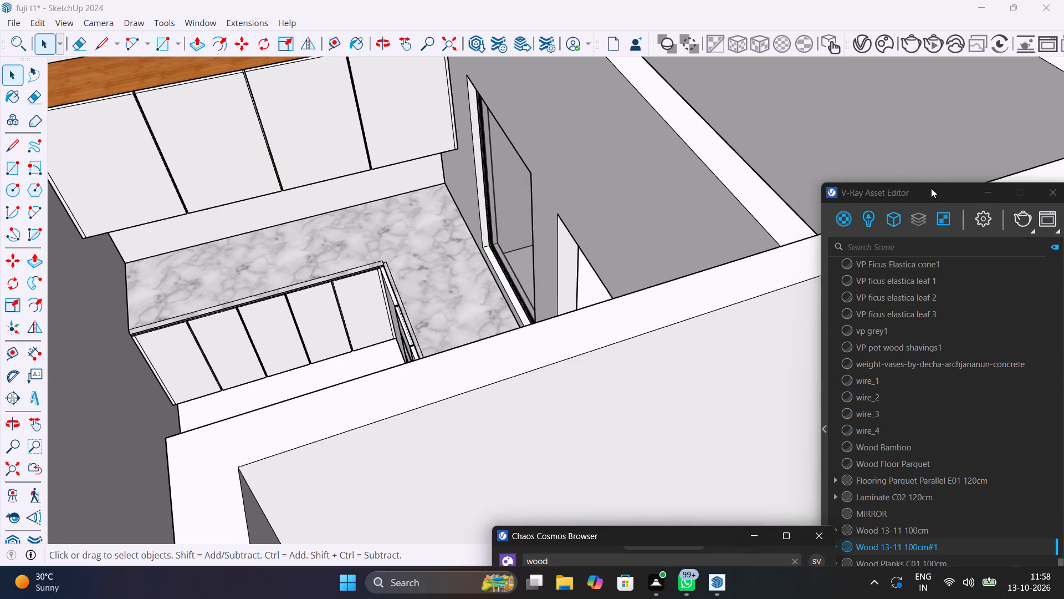
{"action": "left_click_drag", "start_coordinate": [931, 188], "coordinate": [857, 44]}
Open the base cabinet group for editing and apply Wood 13-11 100cm#1 to the outermost door of the five-door run.
{"action": "scroll", "coordinate": [211, 348], "scroll_direction": "up", "scroll_amount": 5}
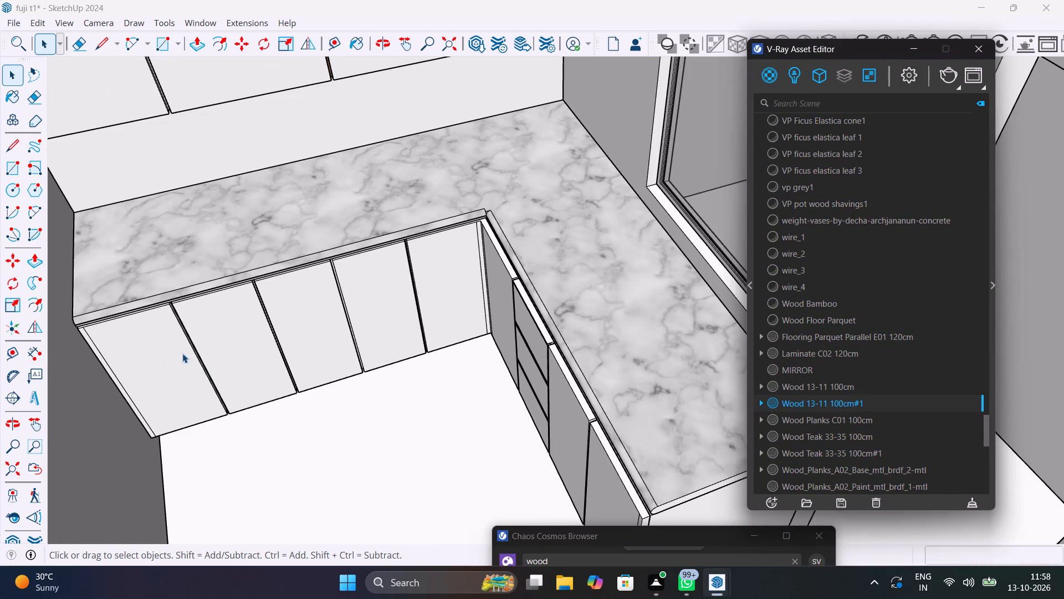
{"action": "left_click", "coordinate": [165, 366]}
{"action": "double_click", "coordinate": [165, 366]}
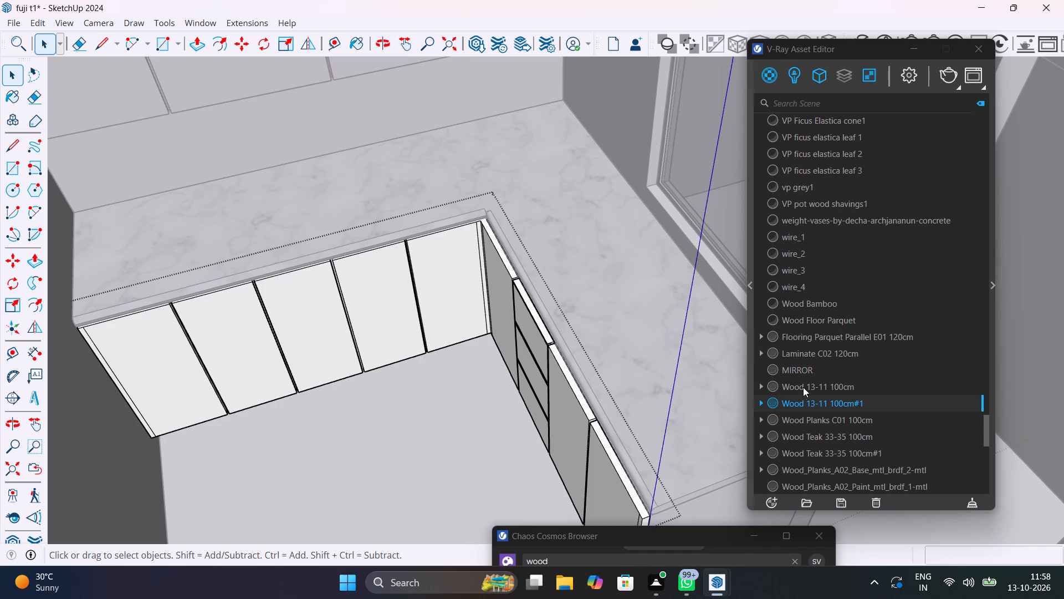
{"action": "left_click", "coordinate": [815, 403]}
{"action": "right_click", "coordinate": [815, 403]}
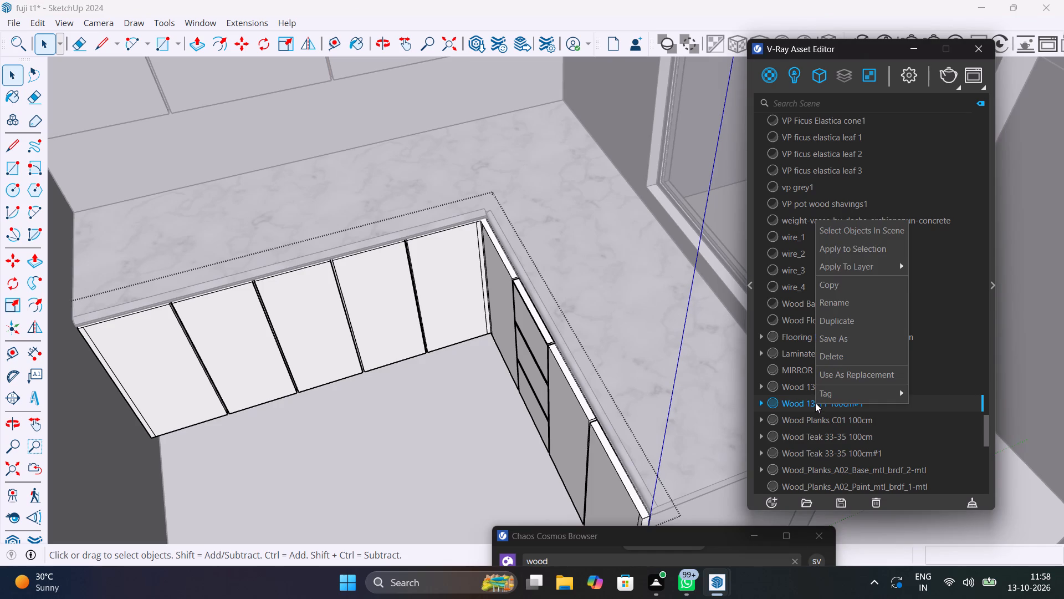
{"action": "left_click", "coordinate": [861, 248]}
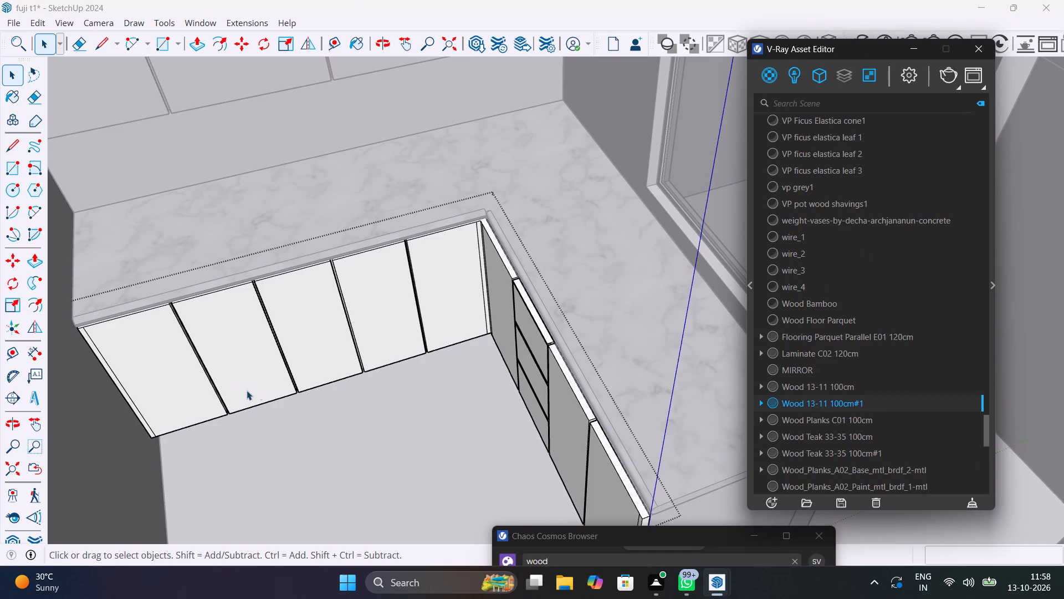
{"action": "left_click", "coordinate": [203, 394]}
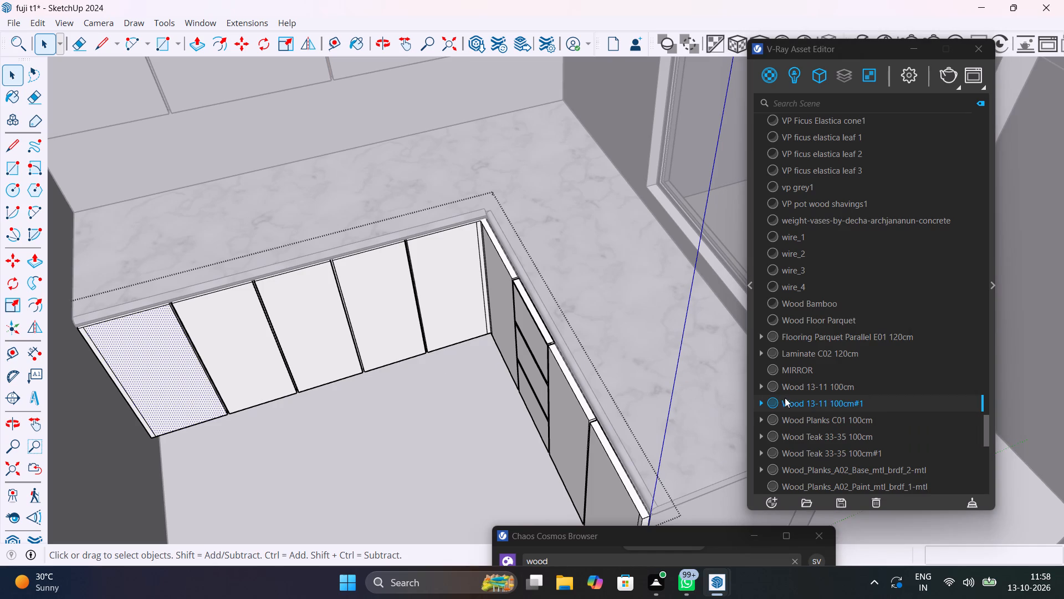
{"action": "right_click", "coordinate": [788, 400]}
{"action": "left_click", "coordinate": [831, 245]}
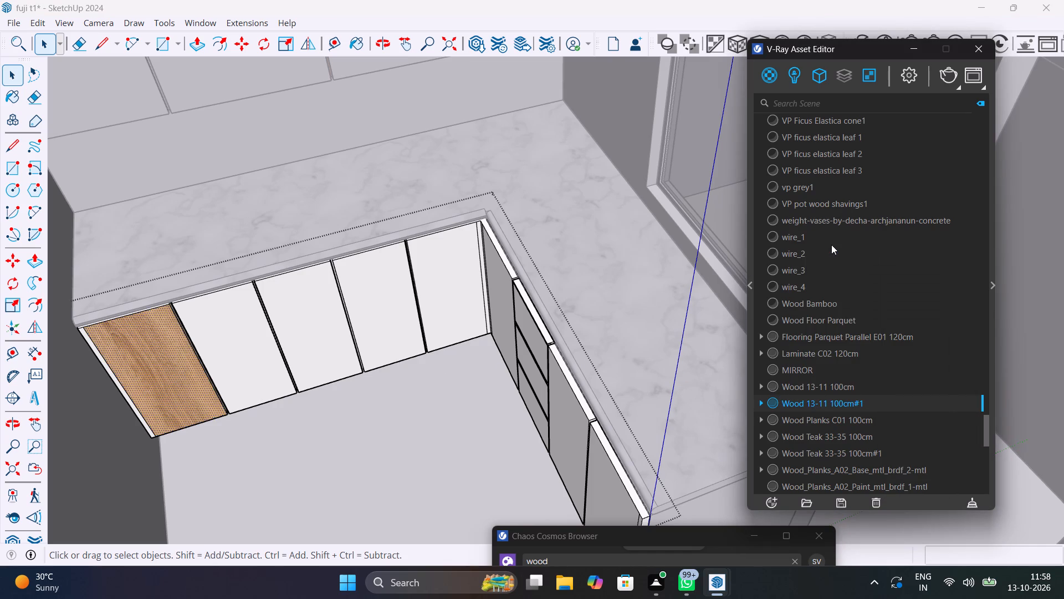
Apply Wood 13-11 100cm#1 to the remaining four door fronts of the five-door base cabinet run.
{"action": "scroll", "coordinate": [273, 353], "scroll_direction": "up", "scroll_amount": 4}
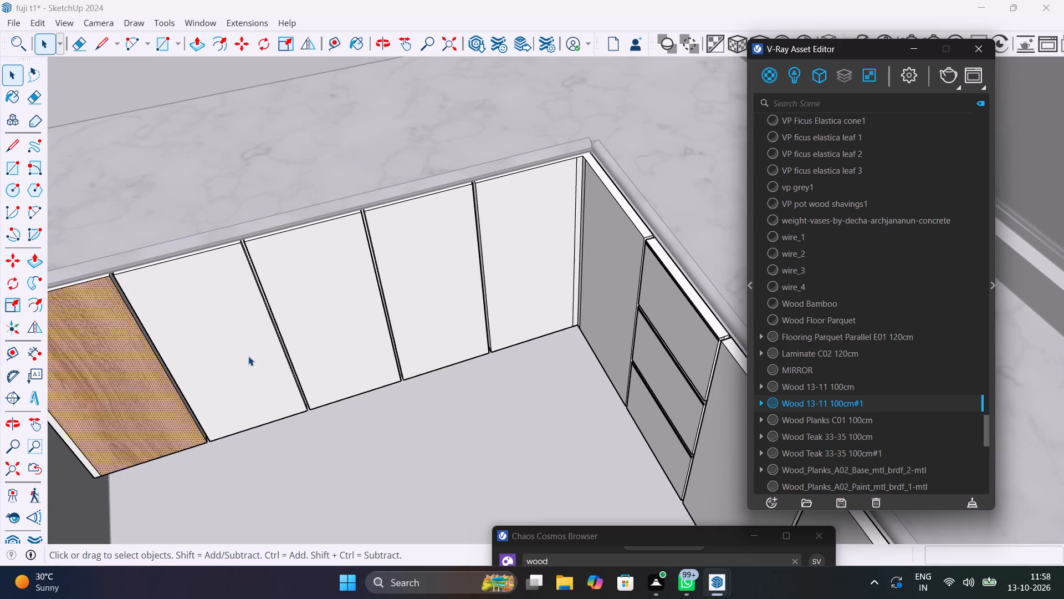
{"action": "left_click", "coordinate": [248, 355]}
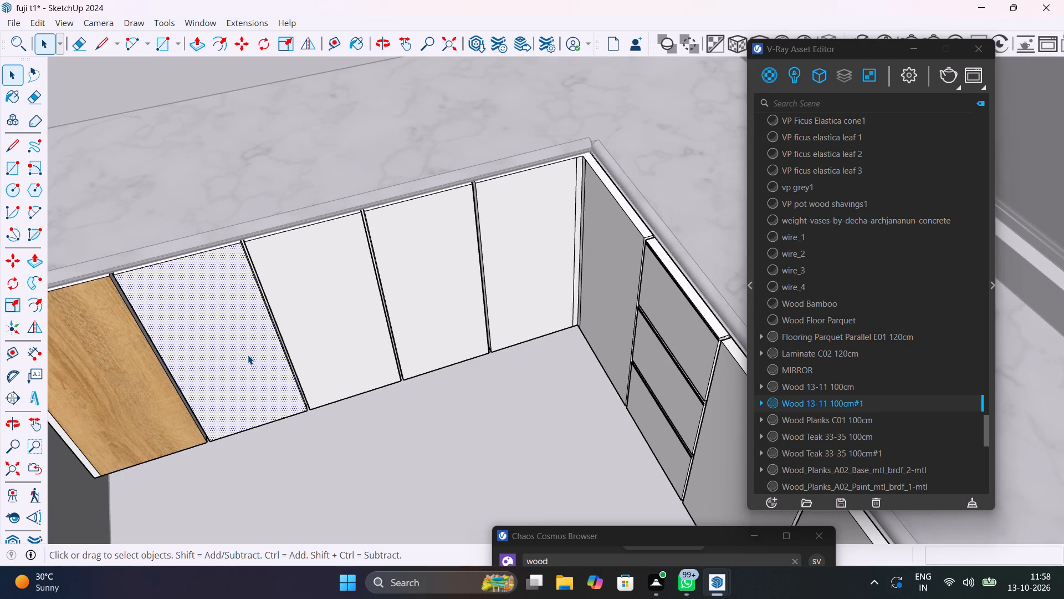
{"action": "left_click", "coordinate": [313, 324], "text": "shift"}
{"action": "left_click", "coordinate": [454, 278], "text": "shift"}
{"action": "left_click", "coordinate": [502, 263], "text": "shift"}
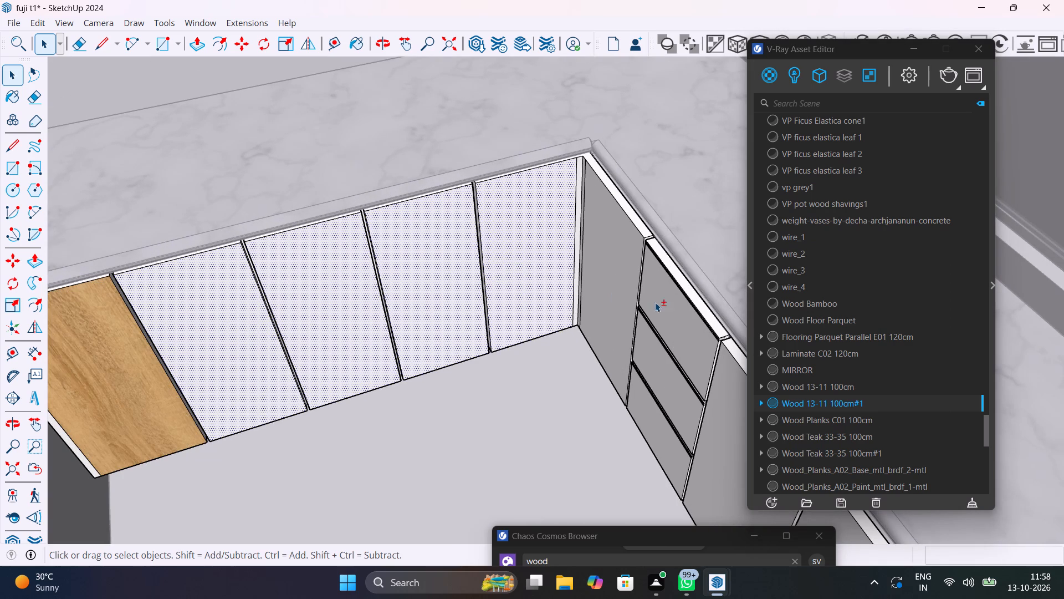
{"action": "right_click", "coordinate": [782, 403], "text": "shift"}
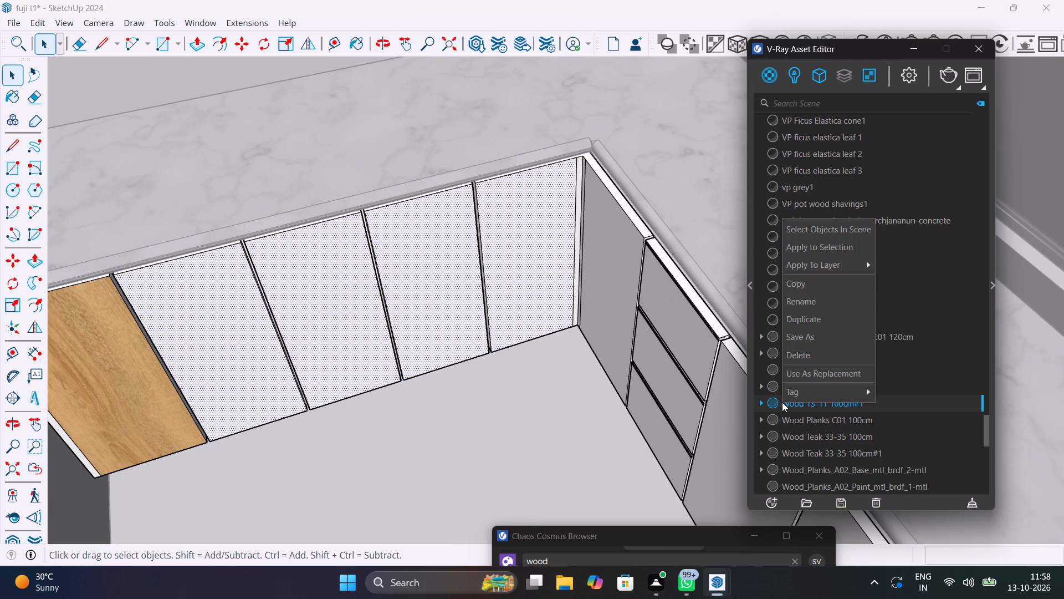
{"action": "left_click", "coordinate": [810, 245], "text": "shift"}
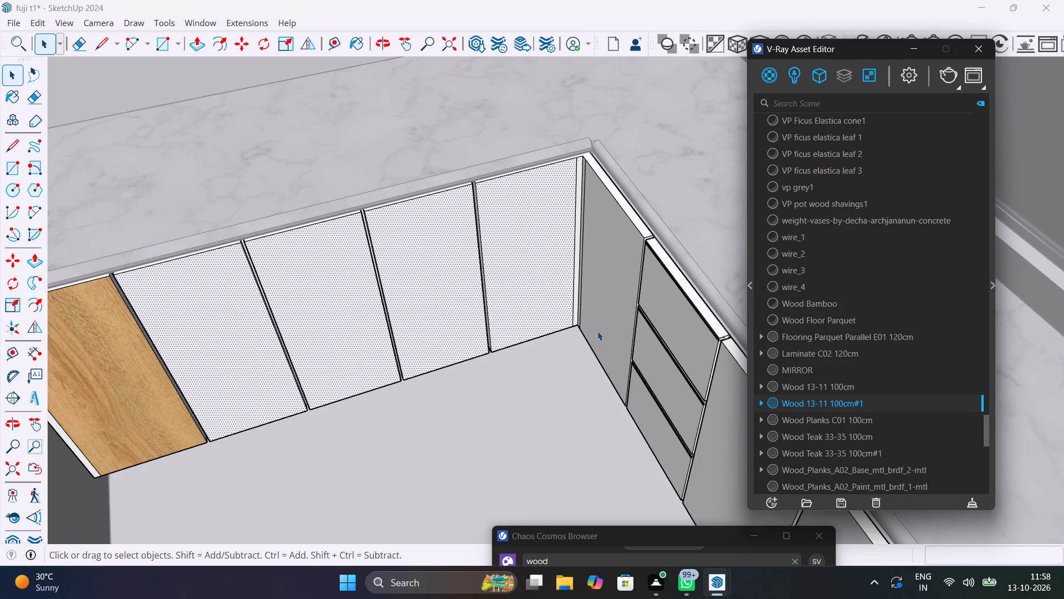
{"action": "right_click", "coordinate": [813, 403]}
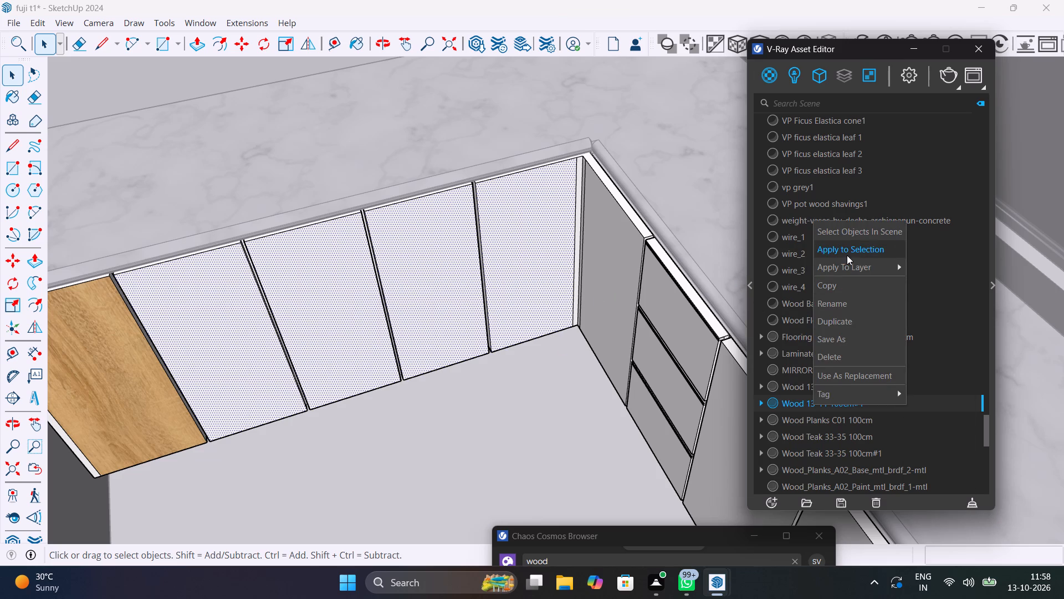
{"action": "left_click", "coordinate": [847, 255]}
Apply Wood 13-11 100cm#1 to the three doors and three drawer fronts of the adjoining base cabinet run.
{"action": "middle_click_drag", "start_coordinate": [442, 468], "coordinate": [574, 494]}
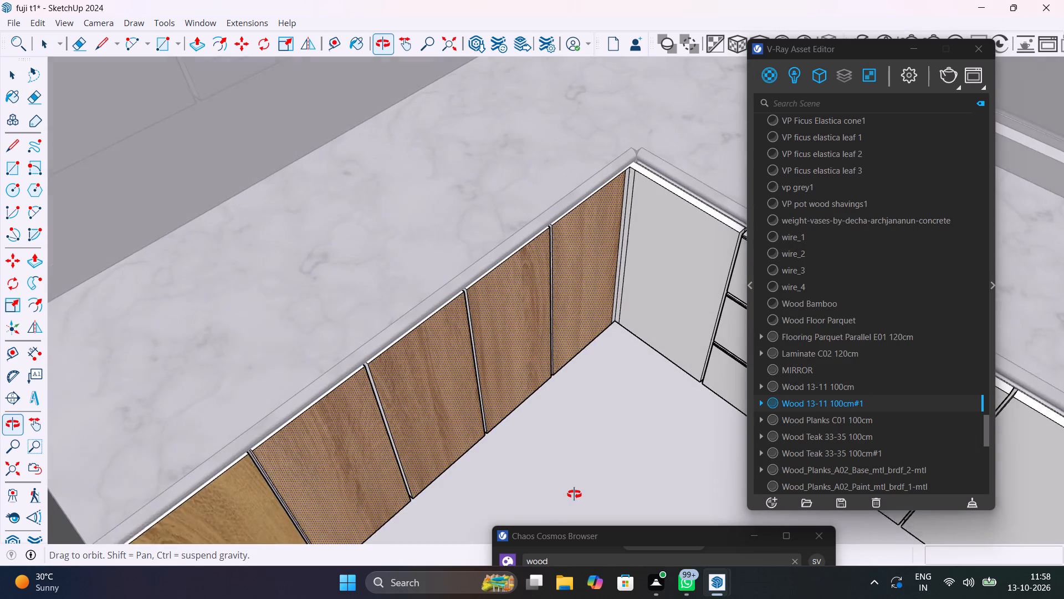
{"action": "middle_click_drag", "start_coordinate": [574, 494], "coordinate": [467, 486]}
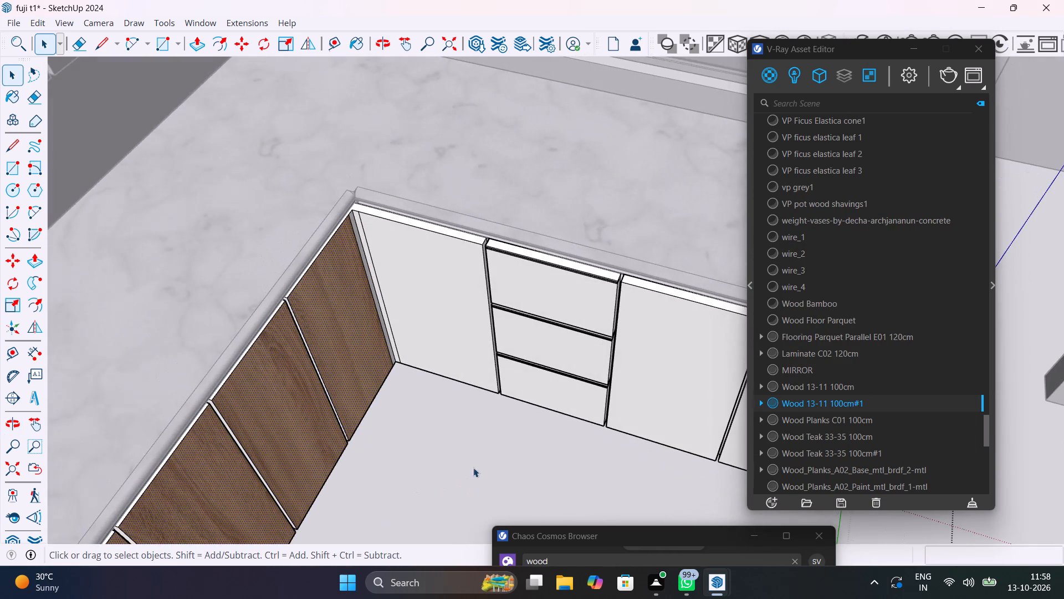
{"action": "left_click", "coordinate": [466, 309]}
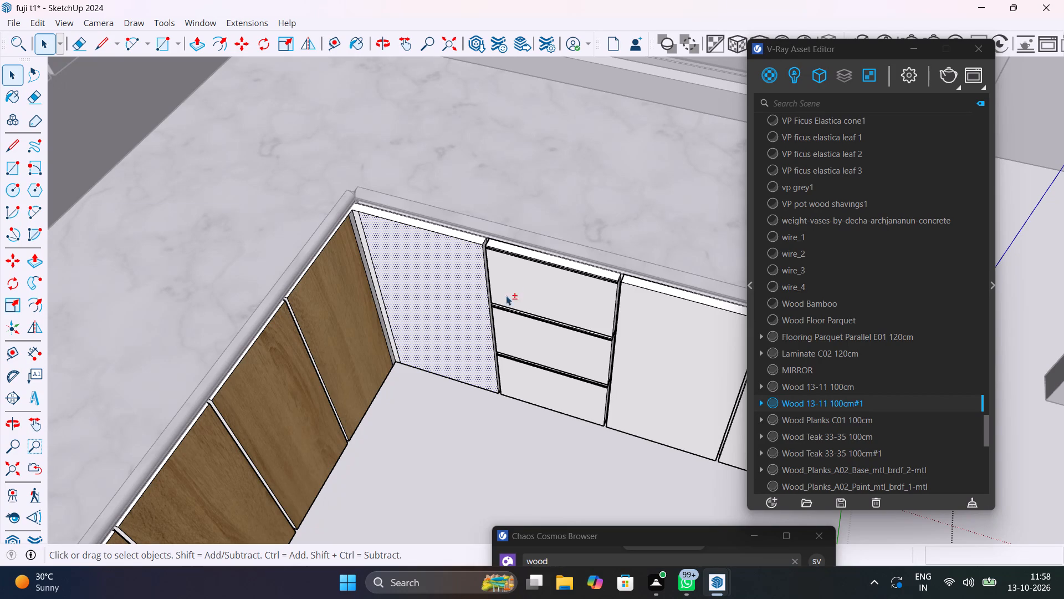
{"action": "left_click", "coordinate": [512, 293], "text": "shift"}
{"action": "left_click", "coordinate": [538, 352], "text": "shift"}
{"action": "left_click", "coordinate": [537, 384], "text": "shift"}
{"action": "left_click", "coordinate": [618, 384], "text": "shift"}
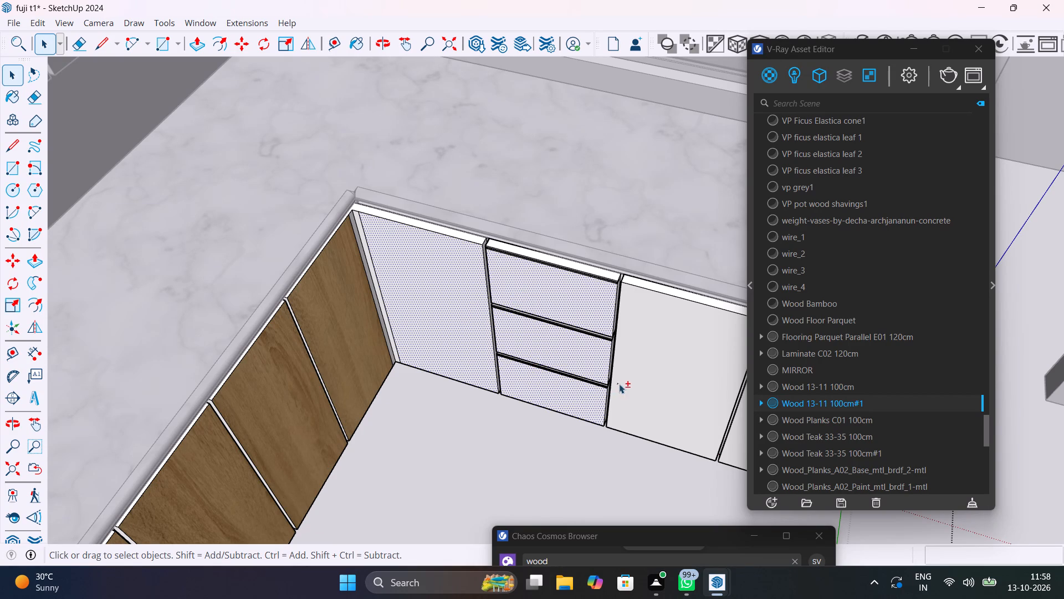
{"action": "middle_click_drag", "start_coordinate": [502, 409], "coordinate": [278, 397], "text": "shift"}
{"action": "left_click", "coordinate": [500, 373], "text": "shift"}
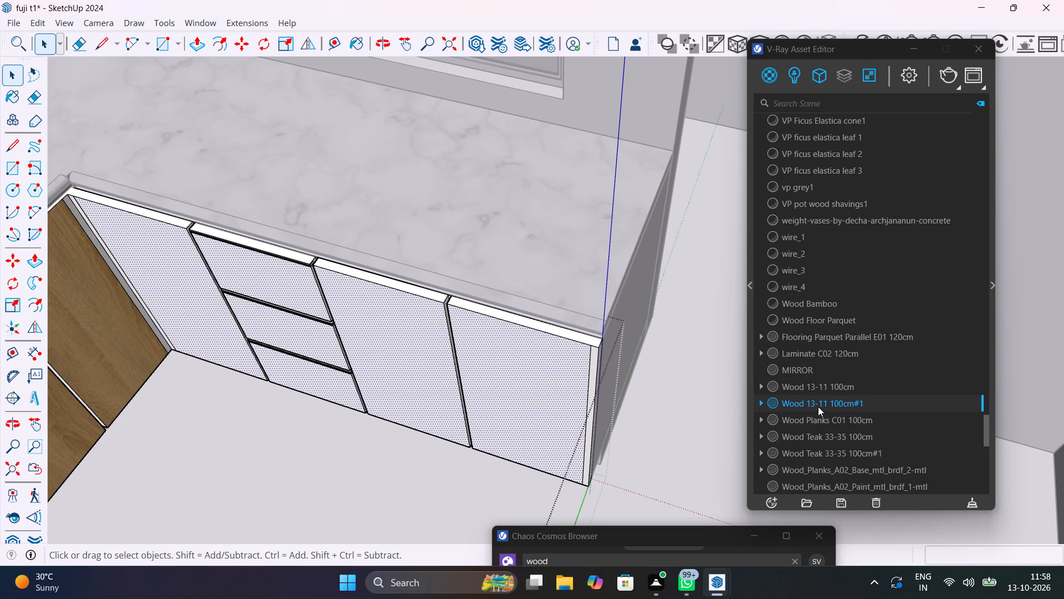
{"action": "right_click", "coordinate": [818, 406]}
{"action": "left_click", "coordinate": [853, 253]}
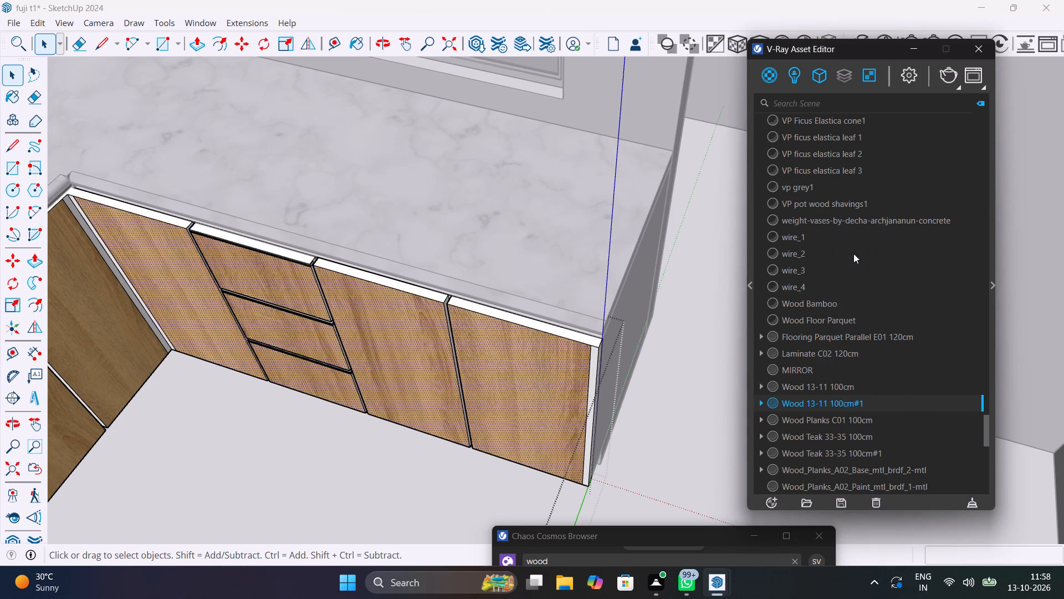
Add the drawer run's end strip, the white top strips above its fronts and the inner corner strips to the face selection.
{"action": "scroll", "coordinate": [596, 388], "scroll_direction": "up", "scroll_amount": 9}
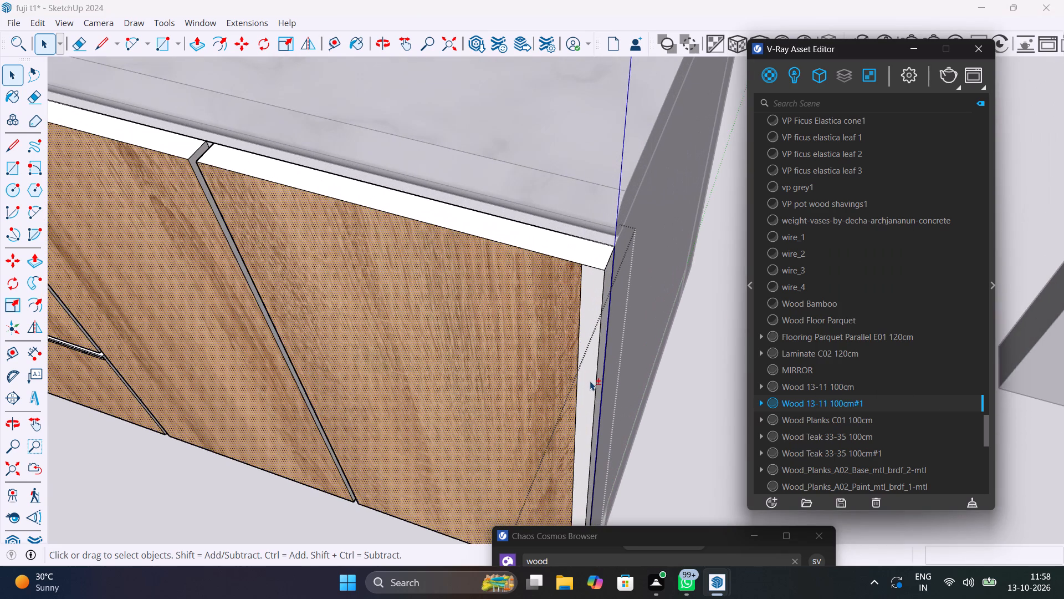
{"action": "left_click", "coordinate": [590, 381], "text": "shift"}
{"action": "left_click", "coordinate": [600, 385], "text": "shift"}
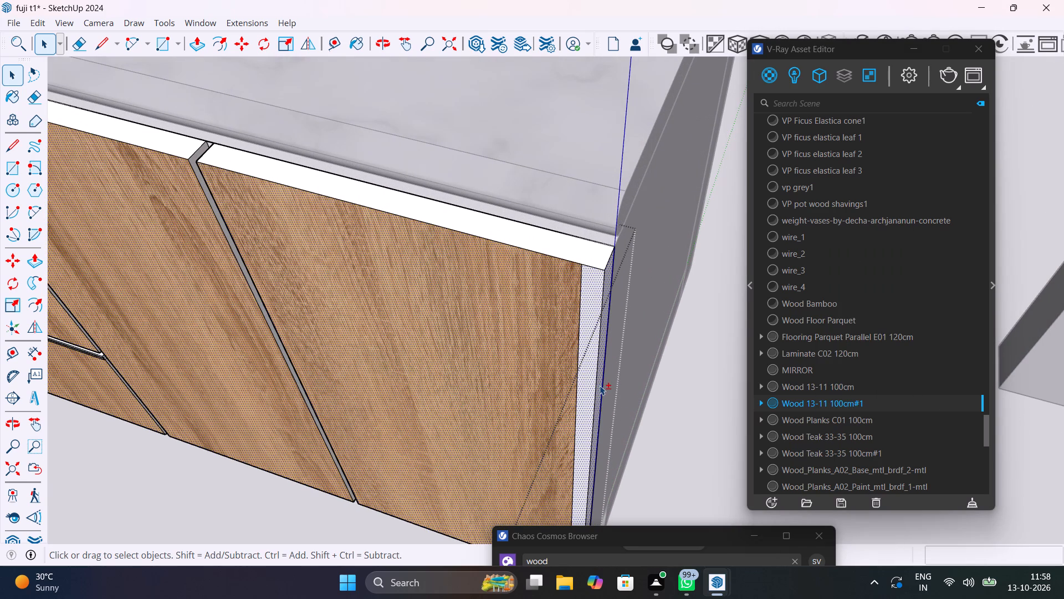
{"action": "left_click", "coordinate": [583, 250], "text": "shift"}
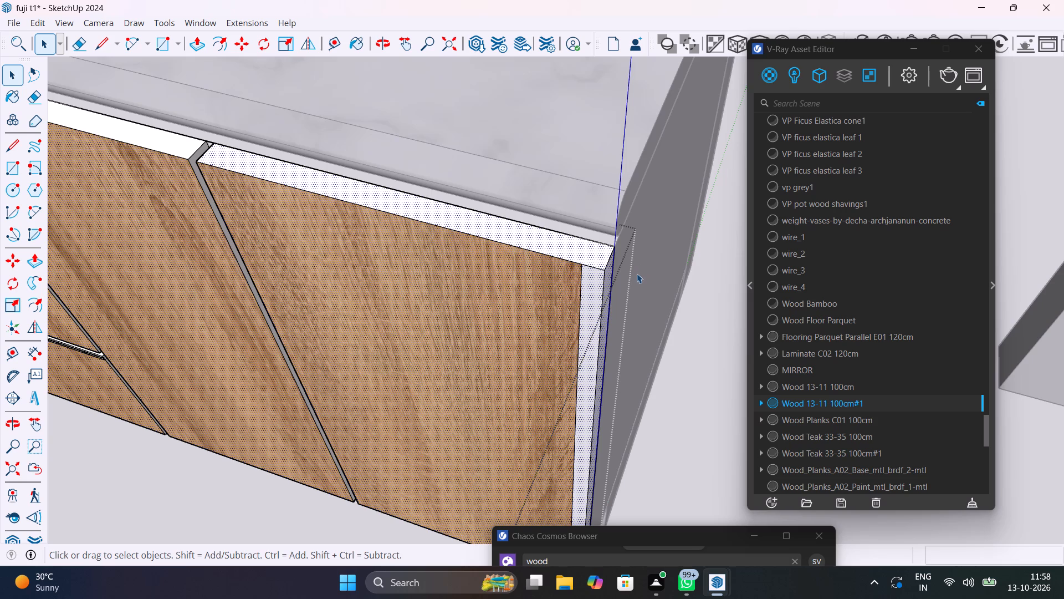
{"action": "scroll", "coordinate": [525, 276], "scroll_direction": "down", "scroll_amount": 12}
{"action": "scroll", "coordinate": [379, 229], "scroll_direction": "up", "scroll_amount": 6}
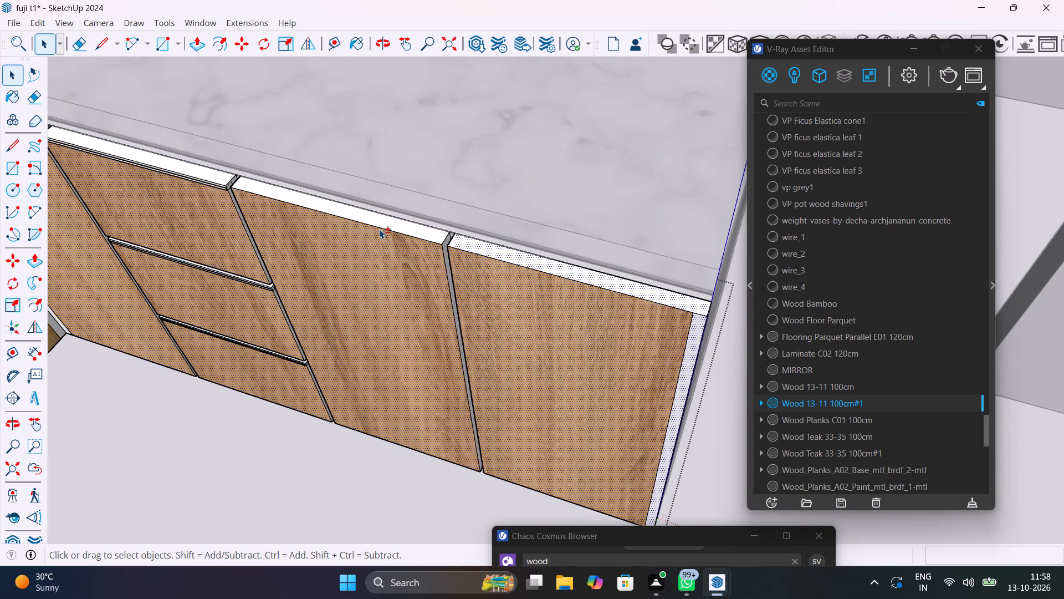
{"action": "left_click", "coordinate": [383, 221], "text": "shift"}
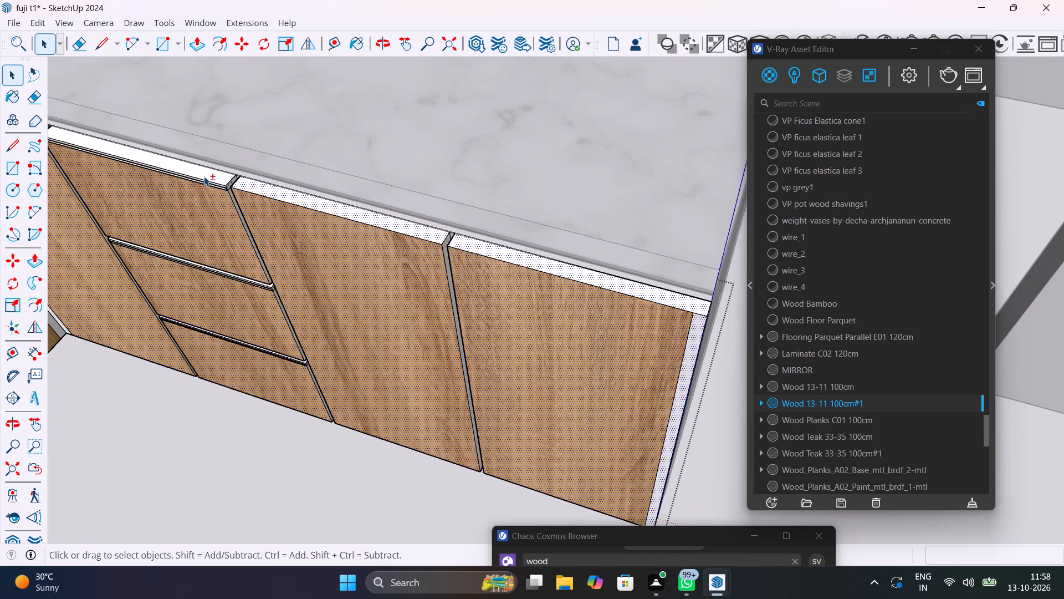
{"action": "left_click", "coordinate": [206, 174], "text": "shift"}
{"action": "scroll", "coordinate": [206, 175], "scroll_direction": "up", "scroll_amount": 10, "text": "shift"}
{"action": "middle_click_drag", "start_coordinate": [219, 205], "coordinate": [304, 175], "text": "shift"}
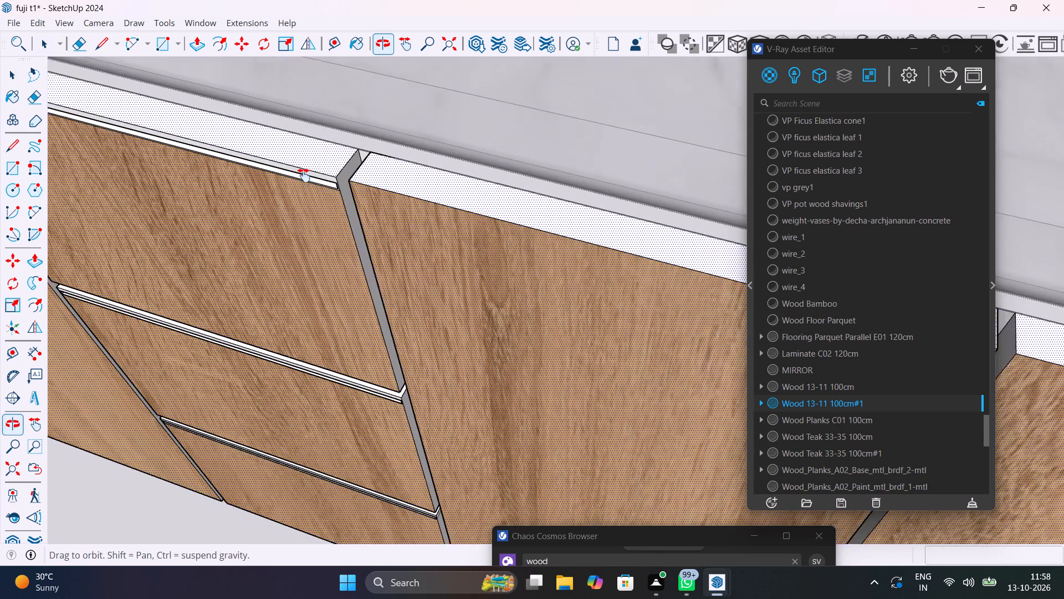
{"action": "middle_click_drag", "start_coordinate": [304, 175], "coordinate": [816, 342], "text": "shift"}
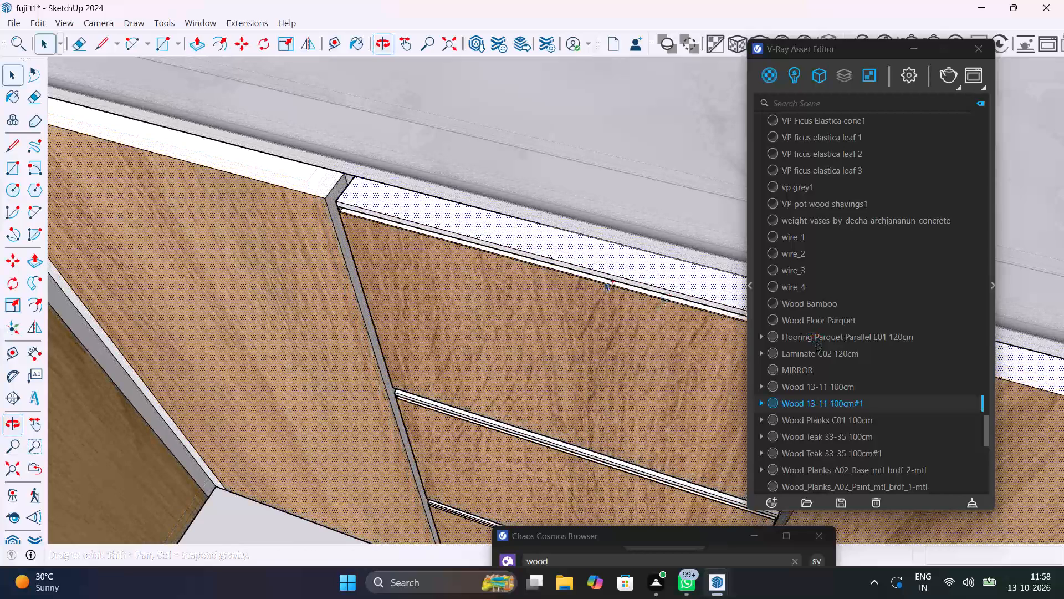
{"action": "left_click", "coordinate": [318, 180], "text": "shift"}
{"action": "scroll", "coordinate": [340, 206], "scroll_direction": "down", "scroll_amount": 13, "text": "shift"}
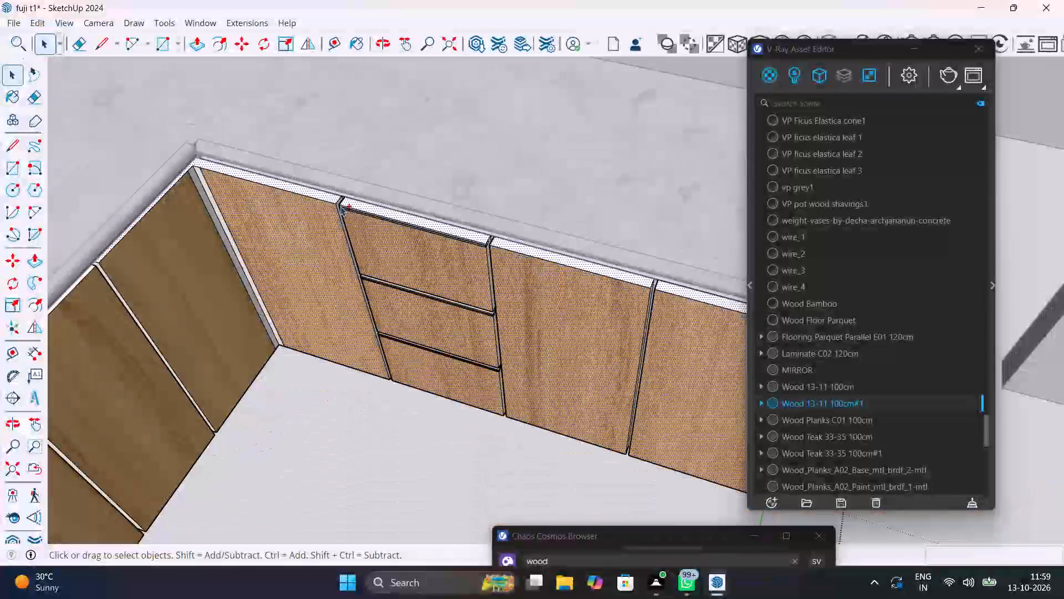
{"action": "scroll", "coordinate": [190, 161], "scroll_direction": "up", "scroll_amount": 13, "text": "shift"}
{"action": "scroll", "coordinate": [199, 215], "scroll_direction": "up", "scroll_amount": 4, "text": "shift"}
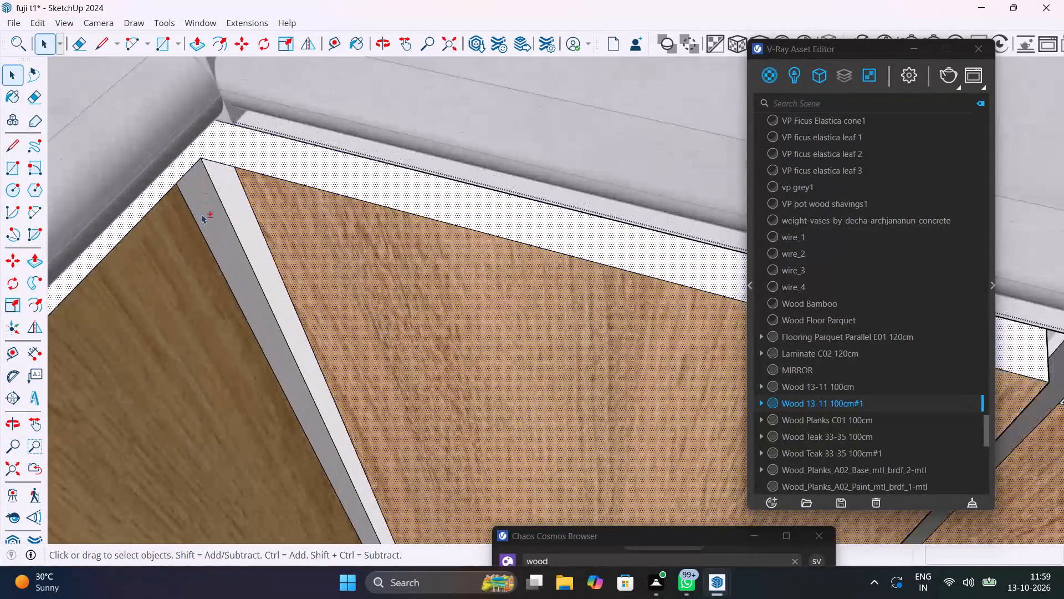
{"action": "left_click", "coordinate": [201, 214], "text": "shift"}
{"action": "left_click", "coordinate": [242, 206], "text": "shift"}
{"action": "scroll", "coordinate": [242, 211], "scroll_direction": "down", "scroll_amount": 14, "text": "shift"}
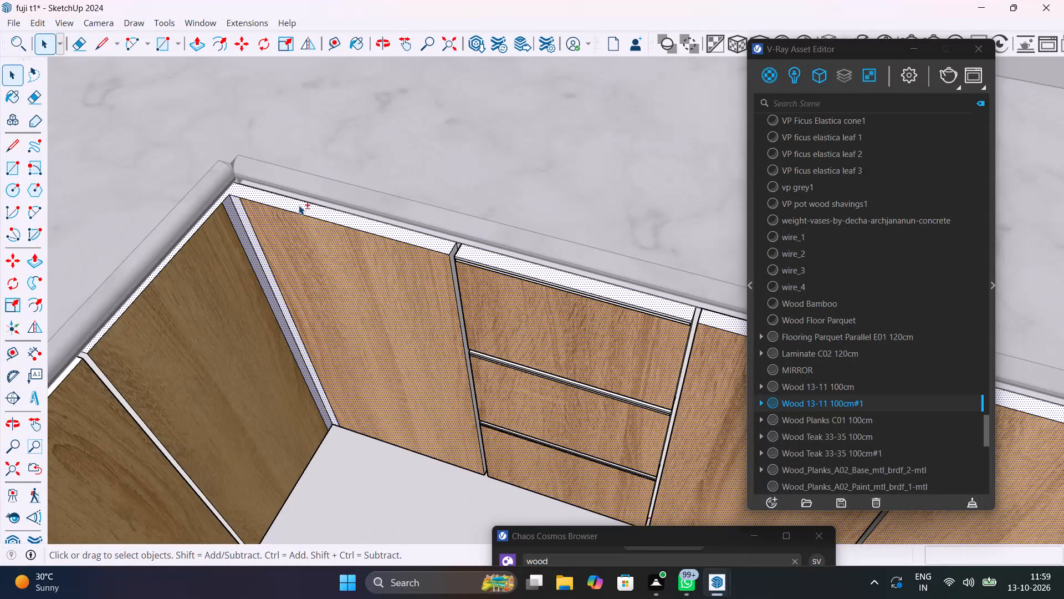
{"action": "scroll", "coordinate": [185, 272], "scroll_direction": "down", "scroll_amount": 7, "text": "shift"}
Add the five-door run's top strips and outer end strip to the selection, apply Wood 13-11 100cm#1 to it, and leave the group.
{"action": "middle_click_drag", "start_coordinate": [185, 272], "coordinate": [430, 268], "text": "shift"}
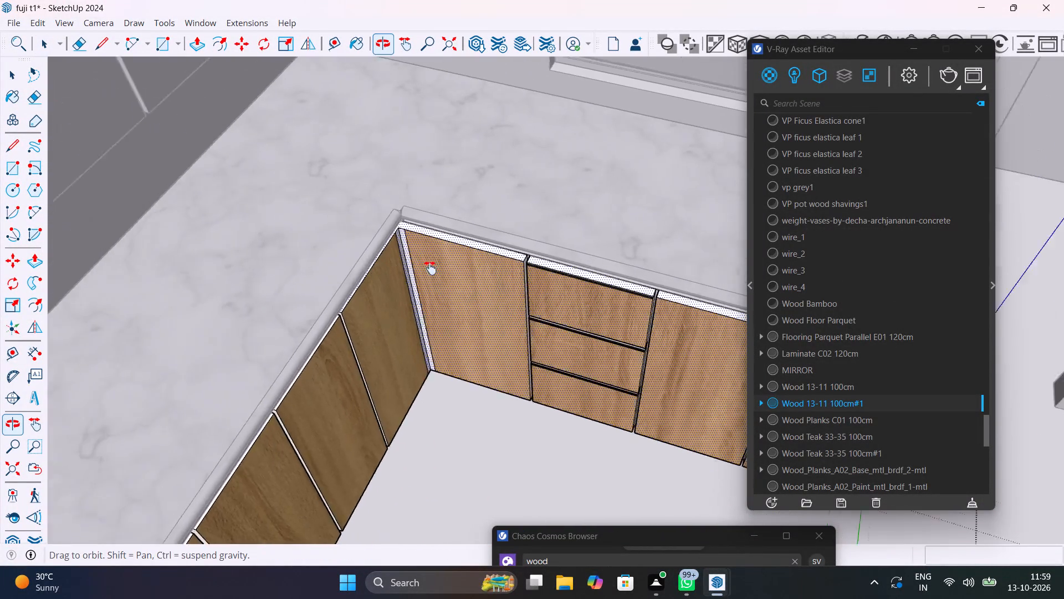
{"action": "middle_click_drag", "start_coordinate": [430, 268], "coordinate": [540, 245], "text": "shift"}
{"action": "scroll", "coordinate": [452, 392], "scroll_direction": "up", "scroll_amount": 20, "text": "shift"}
{"action": "scroll", "coordinate": [452, 392], "scroll_direction": "up", "scroll_amount": 3, "text": "shift"}
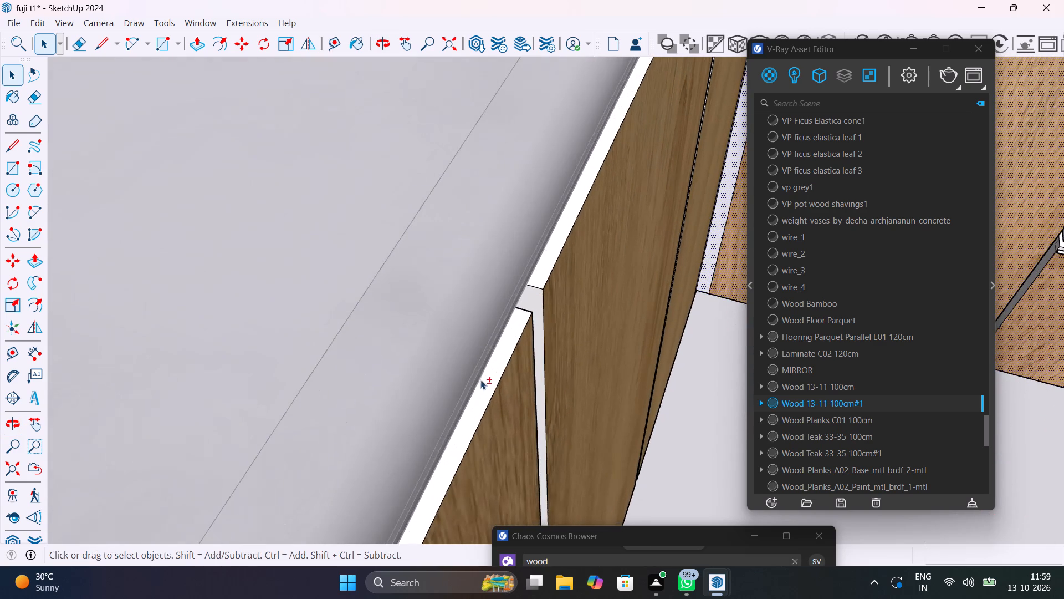
{"action": "left_click", "coordinate": [495, 378], "text": "shift"}
{"action": "left_click", "coordinate": [551, 267], "text": "shift"}
{"action": "scroll", "coordinate": [550, 270], "scroll_direction": "down", "scroll_amount": 16, "text": "shift"}
{"action": "scroll", "coordinate": [530, 309], "scroll_direction": "down", "scroll_amount": 5, "text": "shift"}
{"action": "scroll", "coordinate": [454, 454], "scroll_direction": "up", "scroll_amount": 7, "text": "shift"}
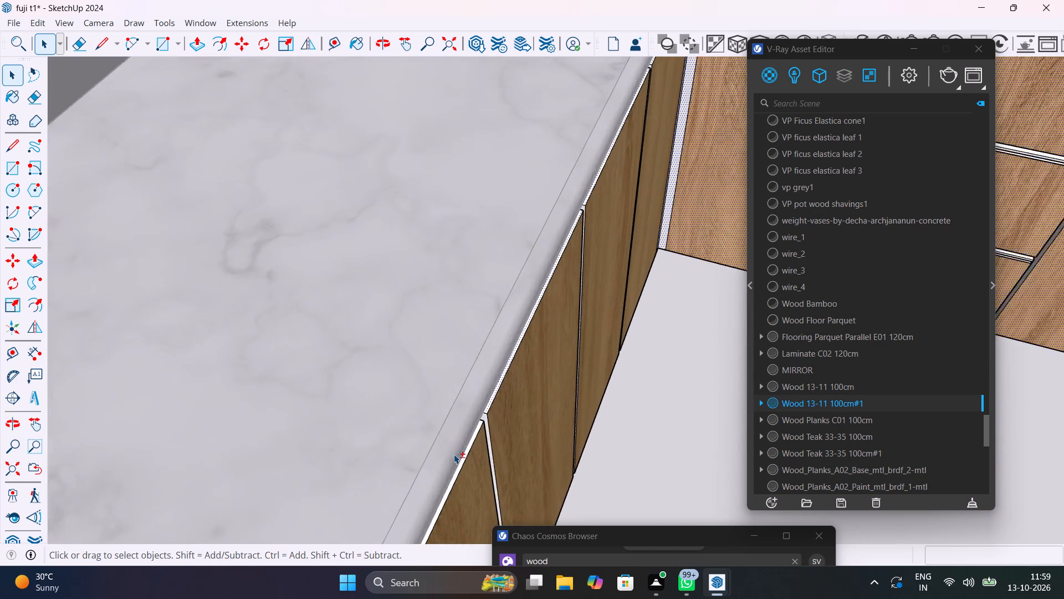
{"action": "scroll", "coordinate": [454, 454], "scroll_direction": "up", "scroll_amount": 15, "text": "shift"}
{"action": "left_click", "coordinate": [501, 435], "text": "shift"}
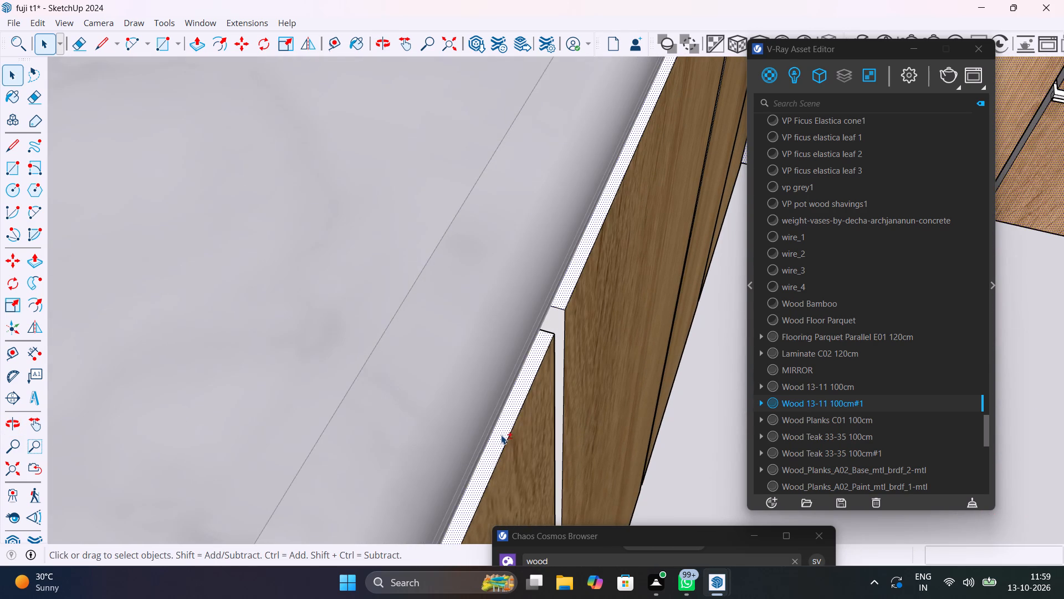
{"action": "scroll", "coordinate": [501, 435], "scroll_direction": "down", "scroll_amount": 20, "text": "shift"}
{"action": "middle_click_drag", "start_coordinate": [503, 441], "coordinate": [505, 231], "text": "shift"}
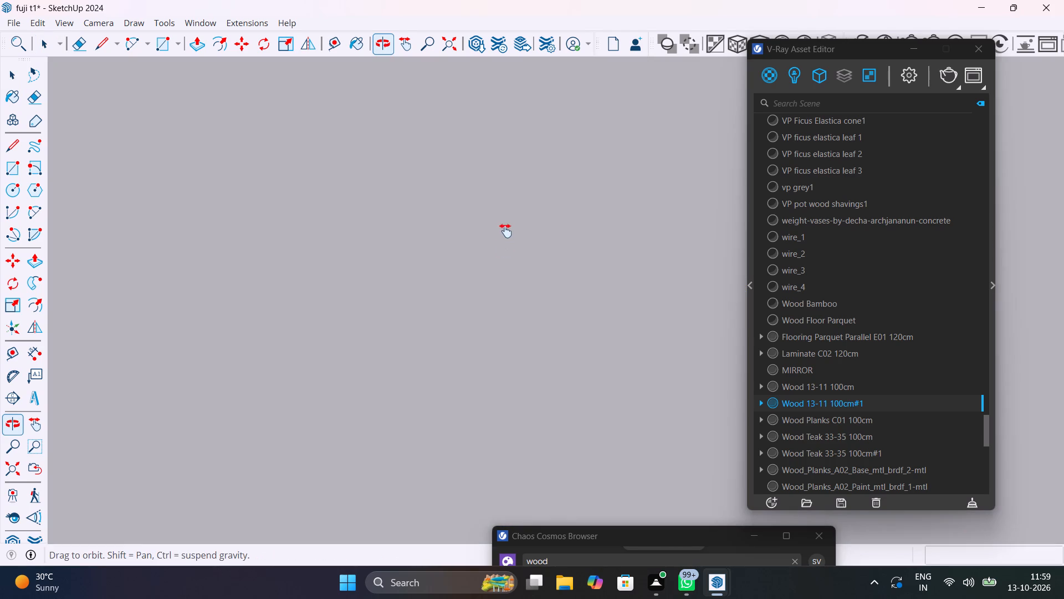
{"action": "middle_click_drag", "start_coordinate": [505, 231], "coordinate": [485, 459], "text": "shift"}
{"action": "scroll", "coordinate": [505, 401], "scroll_direction": "down", "scroll_amount": 6, "text": "shift"}
{"action": "scroll", "coordinate": [505, 401], "scroll_direction": "up", "scroll_amount": 8, "text": "shift"}
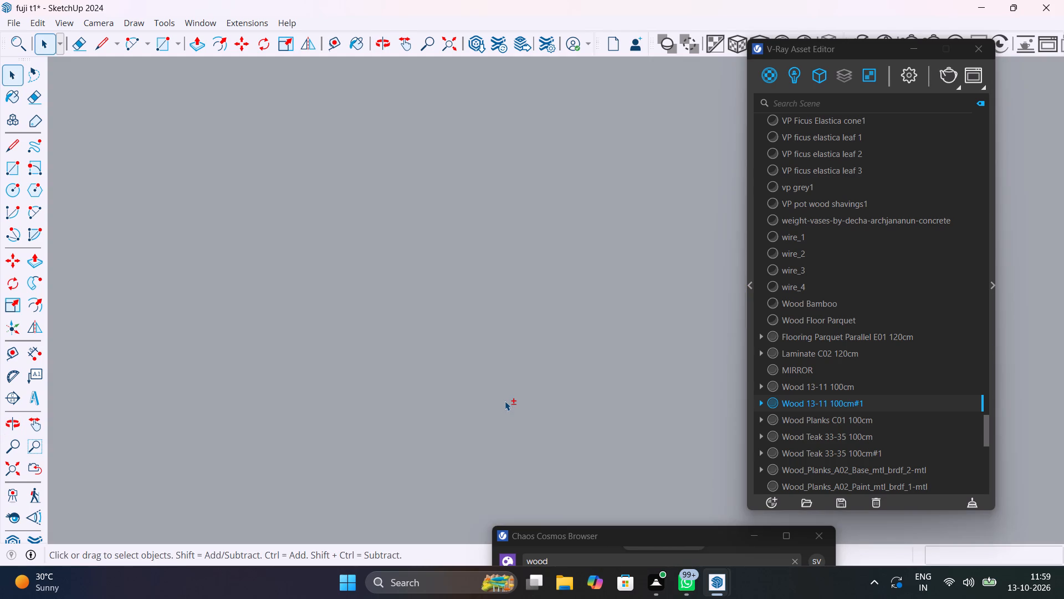
{"action": "scroll", "coordinate": [505, 401], "scroll_direction": "up", "scroll_amount": 20, "text": "shift"}
{"action": "scroll", "coordinate": [505, 401], "scroll_direction": "up", "scroll_amount": 14, "text": "shift"}
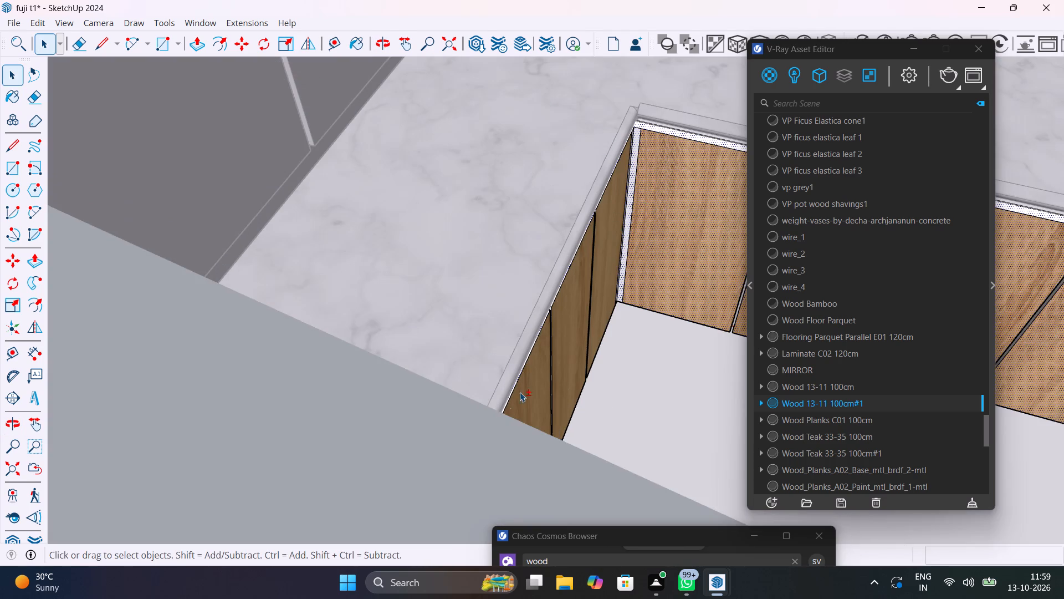
{"action": "middle_click_drag", "start_coordinate": [539, 379], "coordinate": [377, 395]}
{"action": "middle_click_drag", "start_coordinate": [274, 395], "coordinate": [528, 339], "text": "shift"}
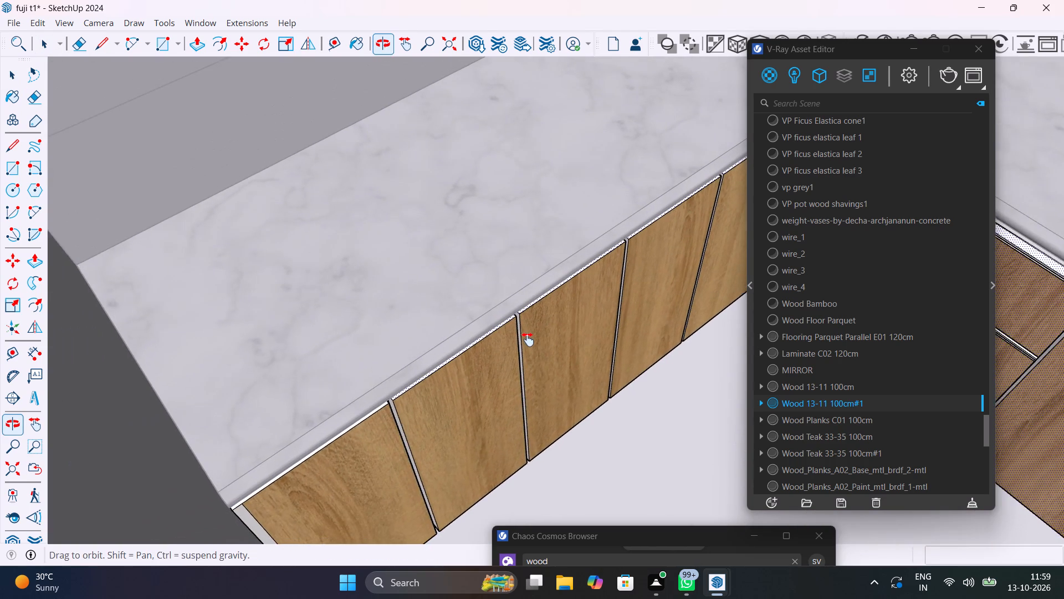
{"action": "middle_click_drag", "start_coordinate": [528, 339], "coordinate": [492, 344], "text": "shift"}
{"action": "scroll", "coordinate": [306, 436], "scroll_direction": "up", "scroll_amount": 10}
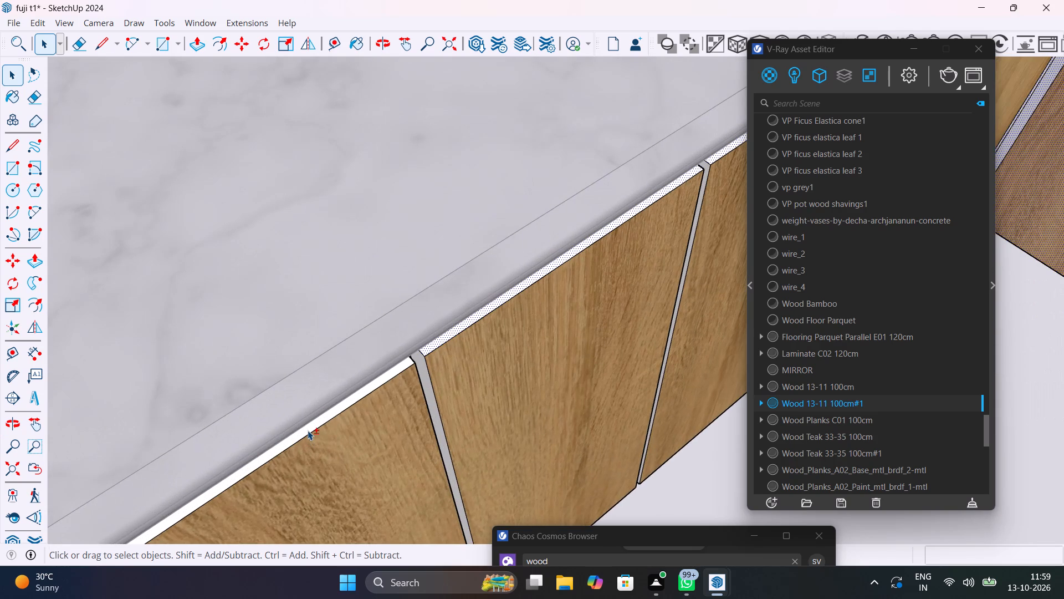
{"action": "left_click", "coordinate": [308, 430], "text": "shift"}
{"action": "scroll", "coordinate": [308, 430], "scroll_direction": "down", "scroll_amount": 5, "text": "shift"}
{"action": "middle_click_drag", "start_coordinate": [308, 430], "coordinate": [328, 235], "text": "shift"}
{"action": "left_click", "coordinate": [165, 402], "text": "shift"}
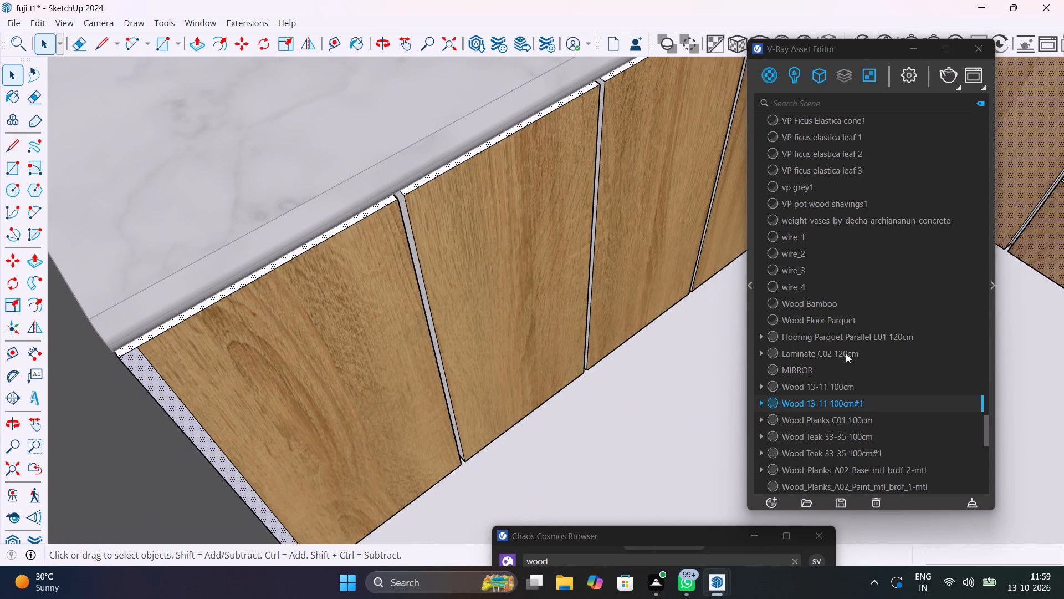
{"action": "right_click", "coordinate": [860, 400]}
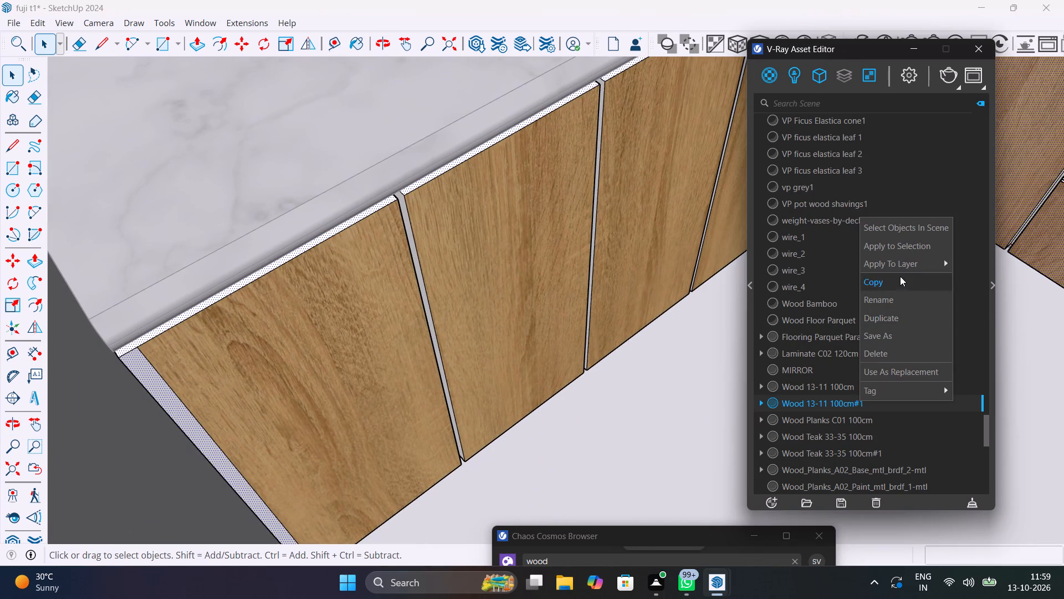
{"action": "left_click", "coordinate": [905, 246]}
{"action": "scroll", "coordinate": [703, 313], "scroll_direction": "down", "scroll_amount": 6}
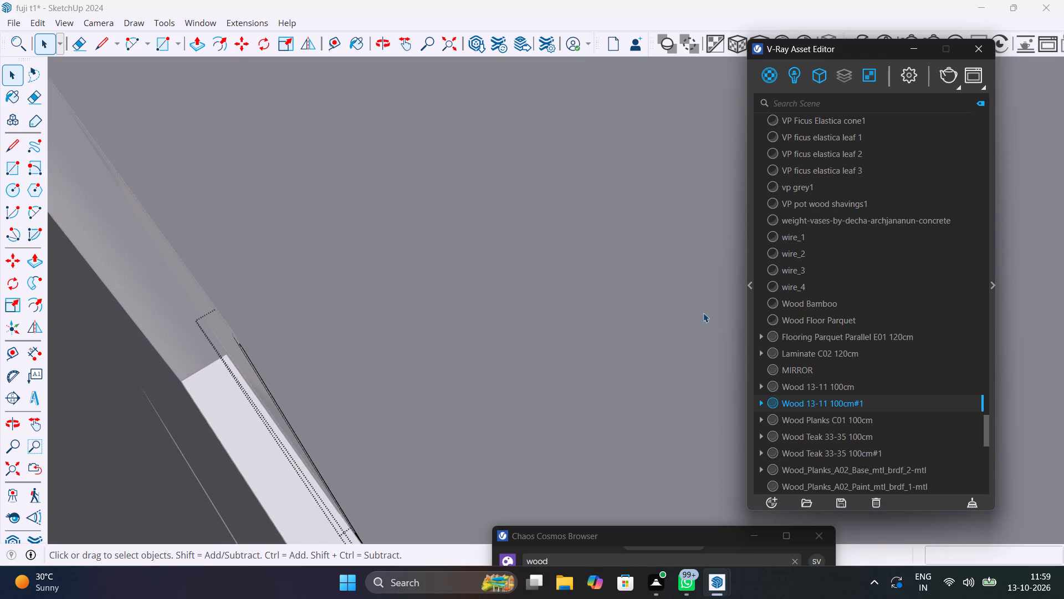
{"action": "left_click", "coordinate": [9, 468]}
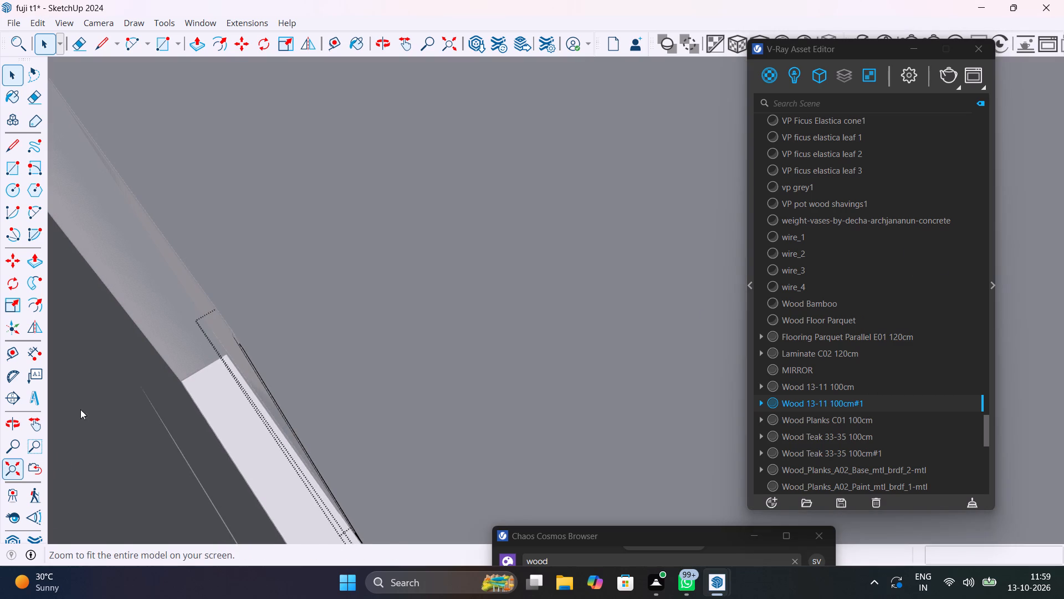
{"action": "left_click", "coordinate": [601, 176]}
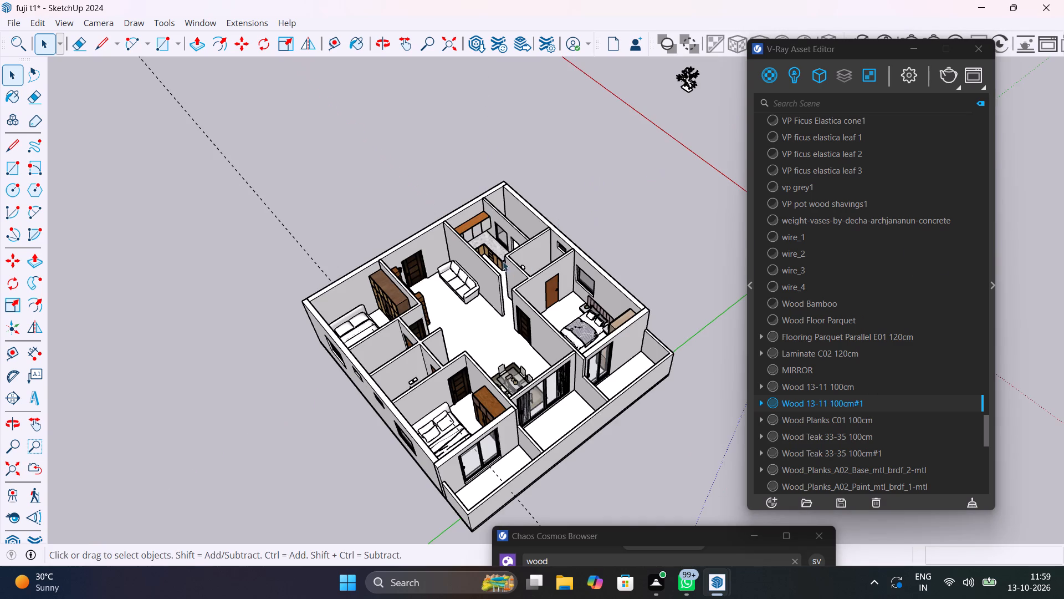
Apply Wood 13-11 100cm#1 to the base cabinet body, covering the exposed end panel and the plinth under the countertop.
{"action": "scroll", "coordinate": [504, 255], "scroll_direction": "up", "scroll_amount": 18}
{"action": "scroll", "coordinate": [475, 279], "scroll_direction": "up", "scroll_amount": 7}
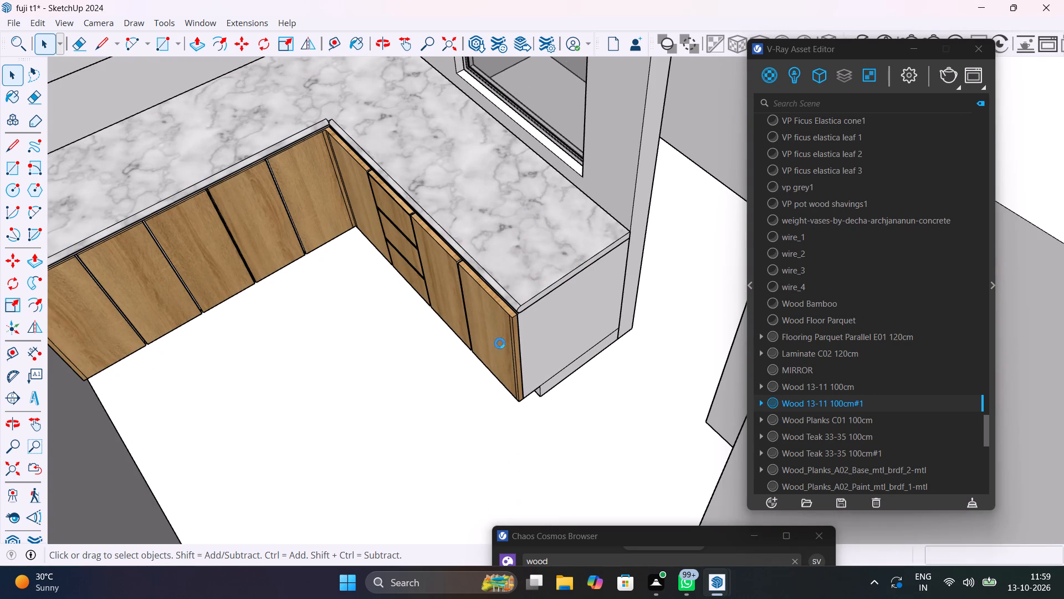
{"action": "middle_click_drag", "start_coordinate": [508, 343], "coordinate": [542, 273]}
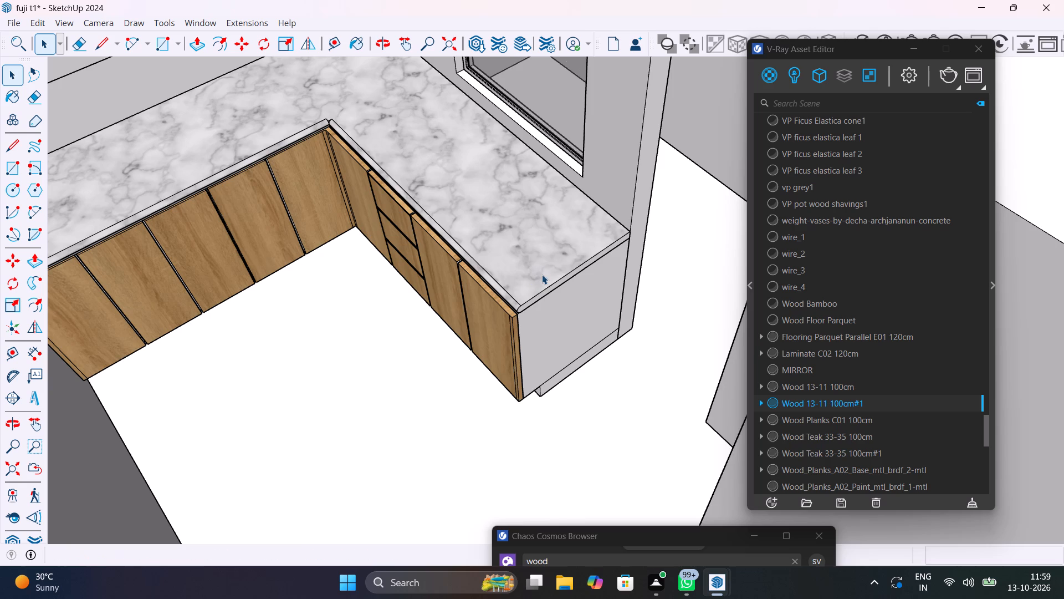
{"action": "scroll", "coordinate": [542, 299], "scroll_direction": "down", "scroll_amount": 5}
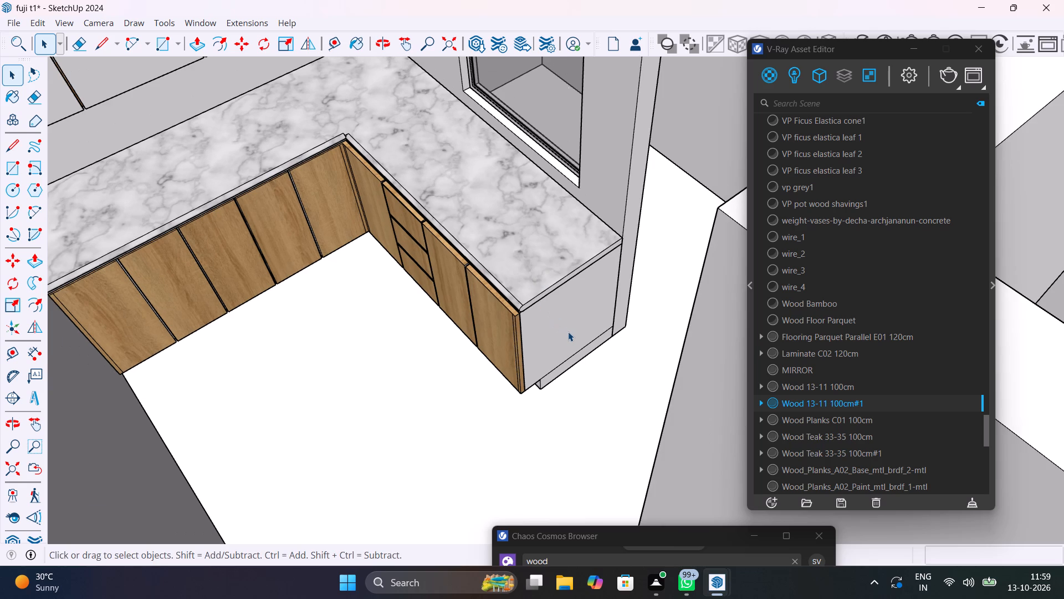
{"action": "left_click", "coordinate": [568, 332]}
{"action": "double_click", "coordinate": [569, 329]}
{"action": "left_click", "coordinate": [570, 328]}
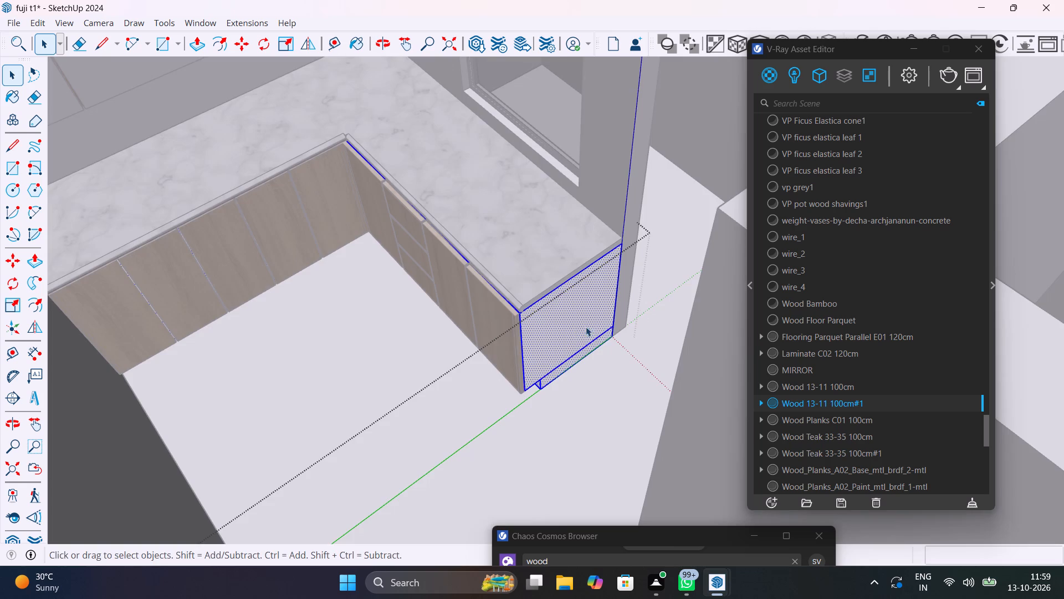
{"action": "right_click", "coordinate": [795, 399]}
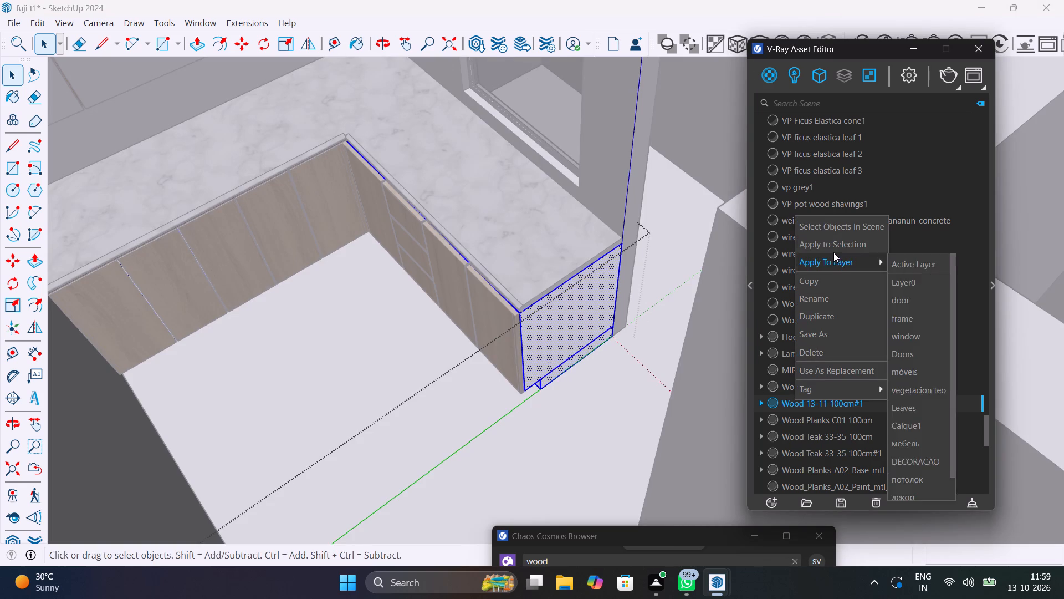
{"action": "left_click", "coordinate": [833, 252]}
{"action": "scroll", "coordinate": [629, 353], "scroll_direction": "down", "scroll_amount": 2}
{"action": "left_click", "coordinate": [587, 388]}
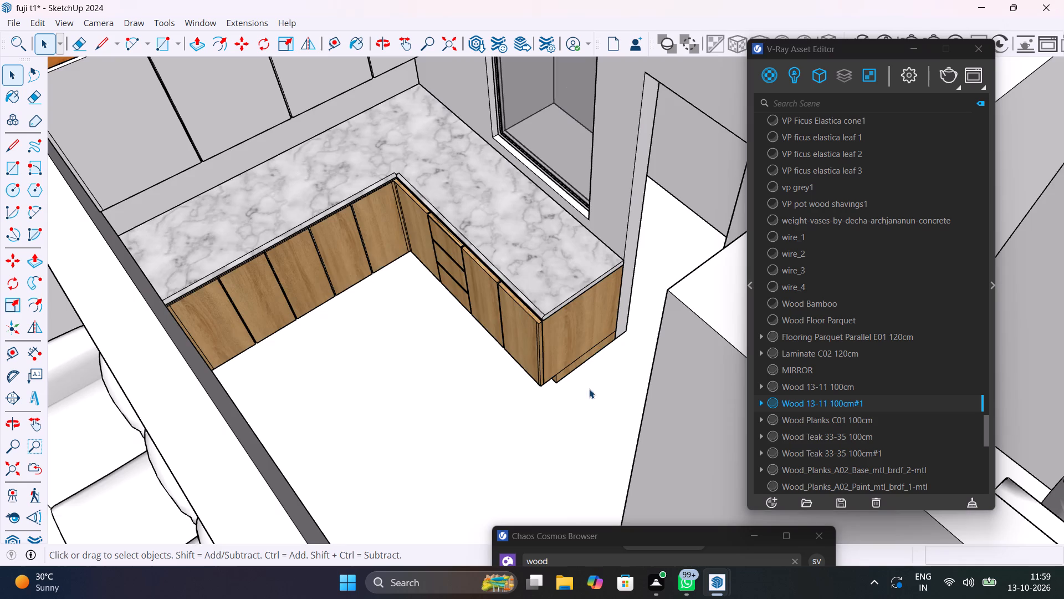
Apply Marble 001 38.37cm to the plinth face beneath the run with the drawers.
{"action": "middle_click_drag", "start_coordinate": [557, 385], "coordinate": [545, 290]}
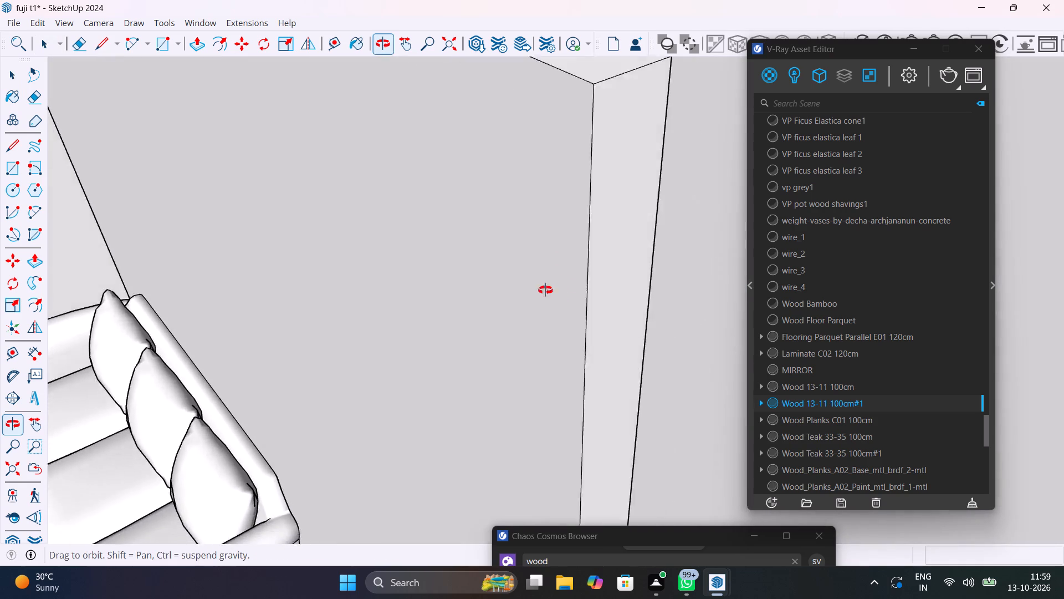
{"action": "middle_click_drag", "start_coordinate": [545, 290], "coordinate": [493, 305]}
{"action": "scroll", "coordinate": [471, 363], "scroll_direction": "up", "scroll_amount": 10}
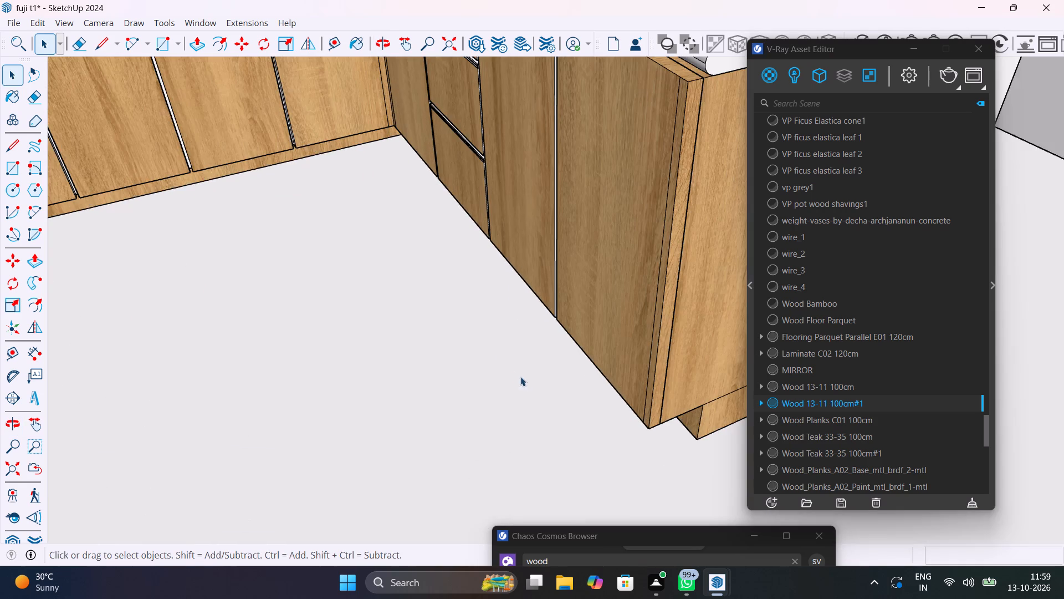
{"action": "middle_click_drag", "start_coordinate": [520, 377], "coordinate": [498, 287]}
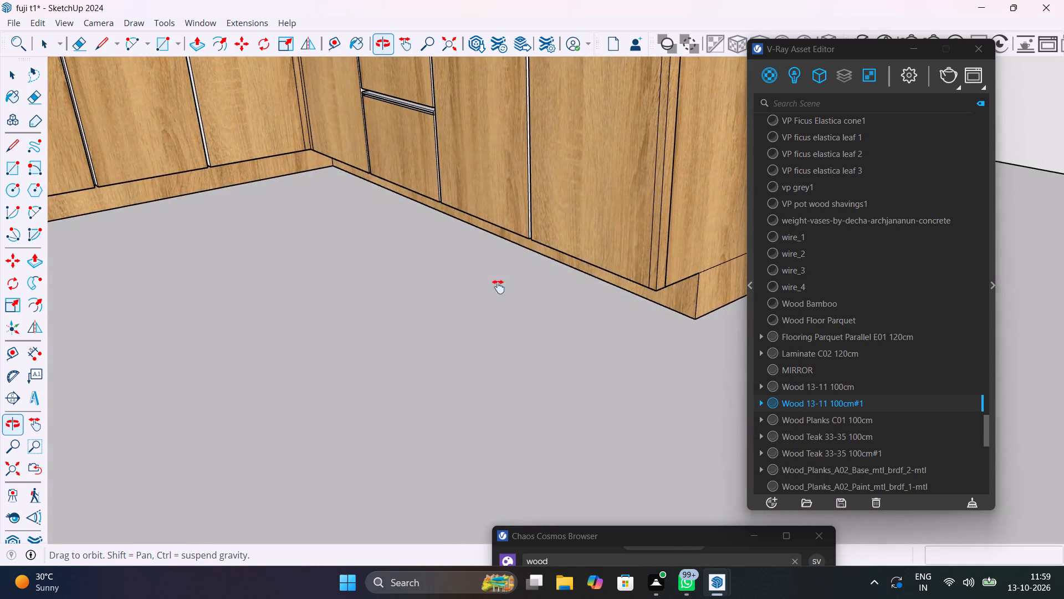
{"action": "middle_click_drag", "start_coordinate": [498, 287], "coordinate": [470, 285]}
{"action": "scroll", "coordinate": [470, 286], "scroll_direction": "up", "scroll_amount": 1}
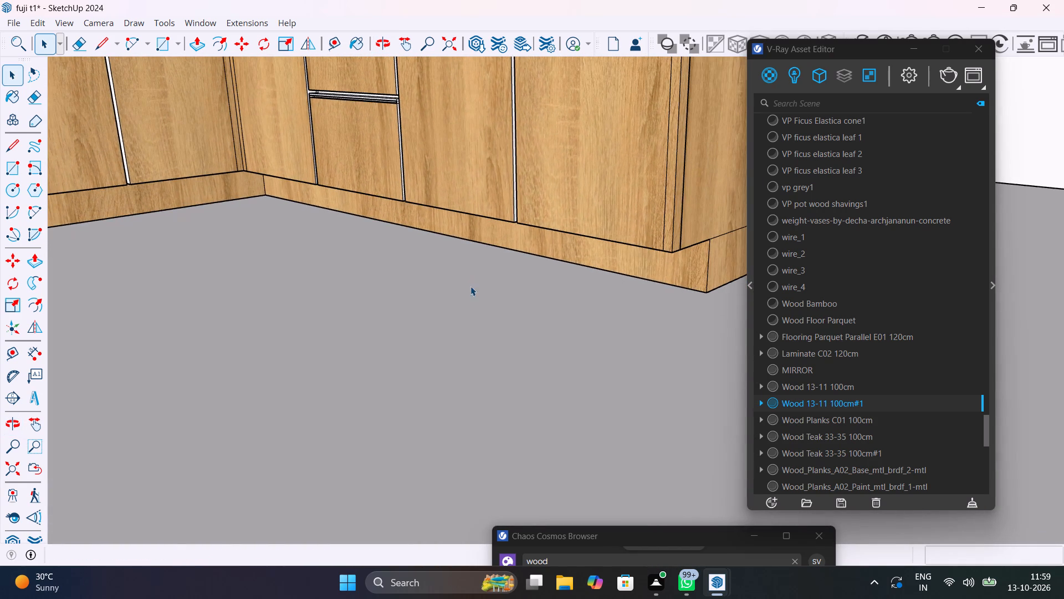
{"action": "left_click", "coordinate": [543, 246]}
{"action": "double_click", "coordinate": [543, 246]}
{"action": "left_click", "coordinate": [543, 246]}
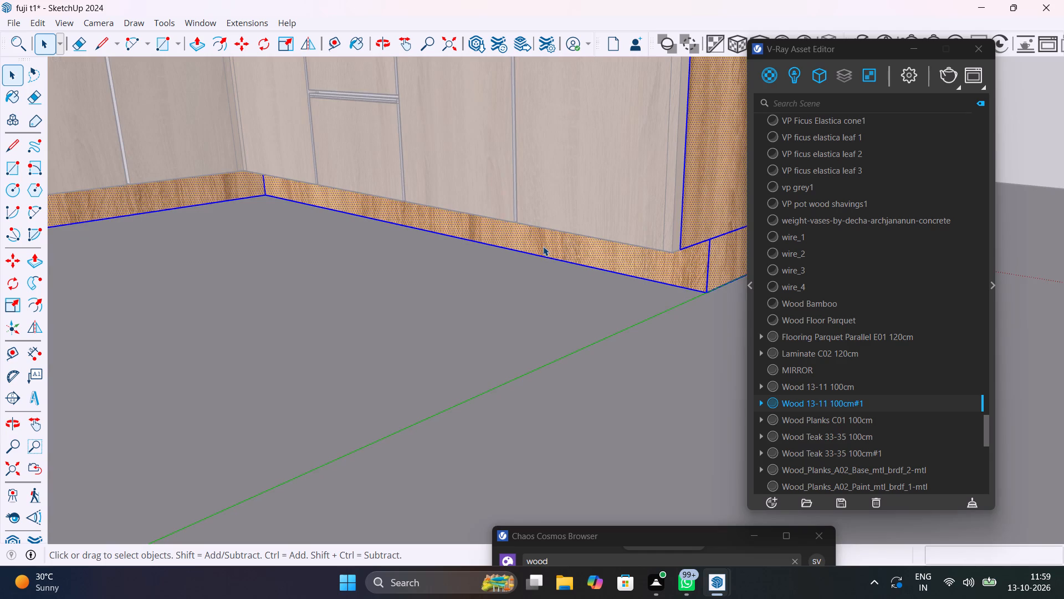
{"action": "left_click", "coordinate": [543, 246]}
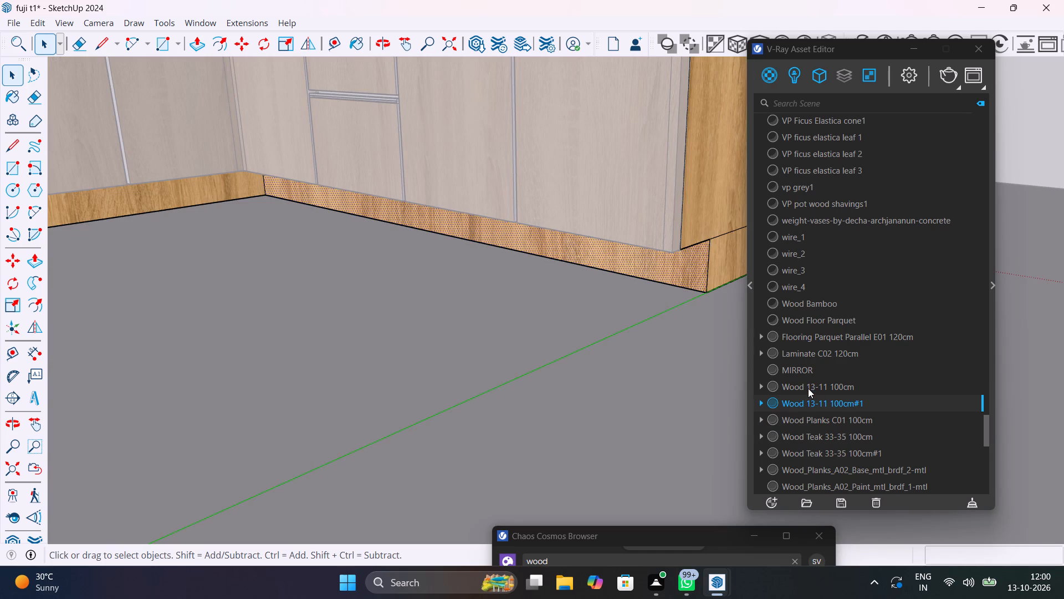
{"action": "scroll", "coordinate": [804, 423], "scroll_direction": "down", "scroll_amount": 1}
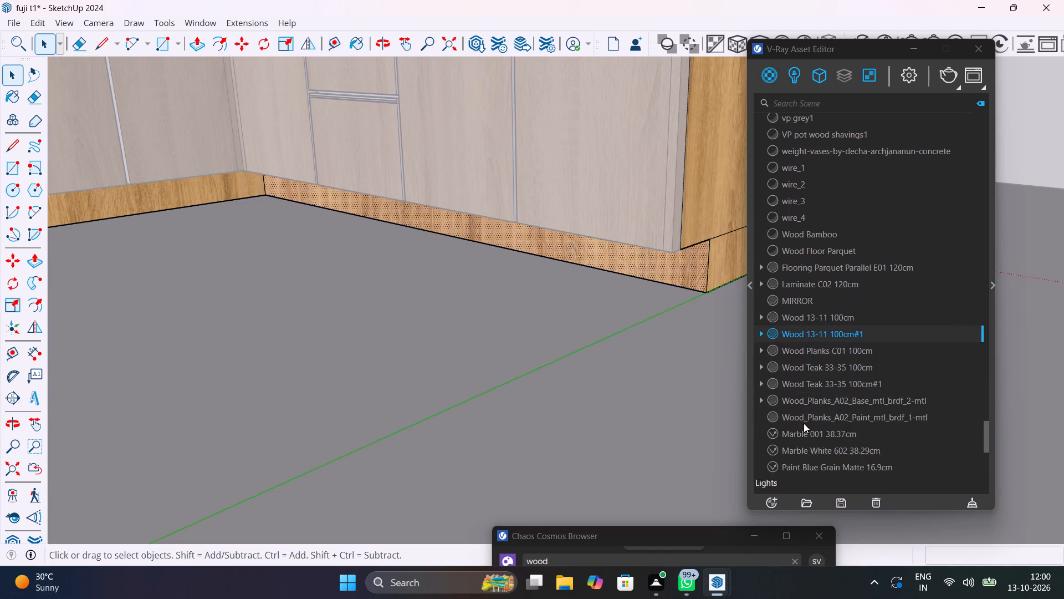
{"action": "scroll", "coordinate": [804, 423], "scroll_direction": "down", "scroll_amount": 1}
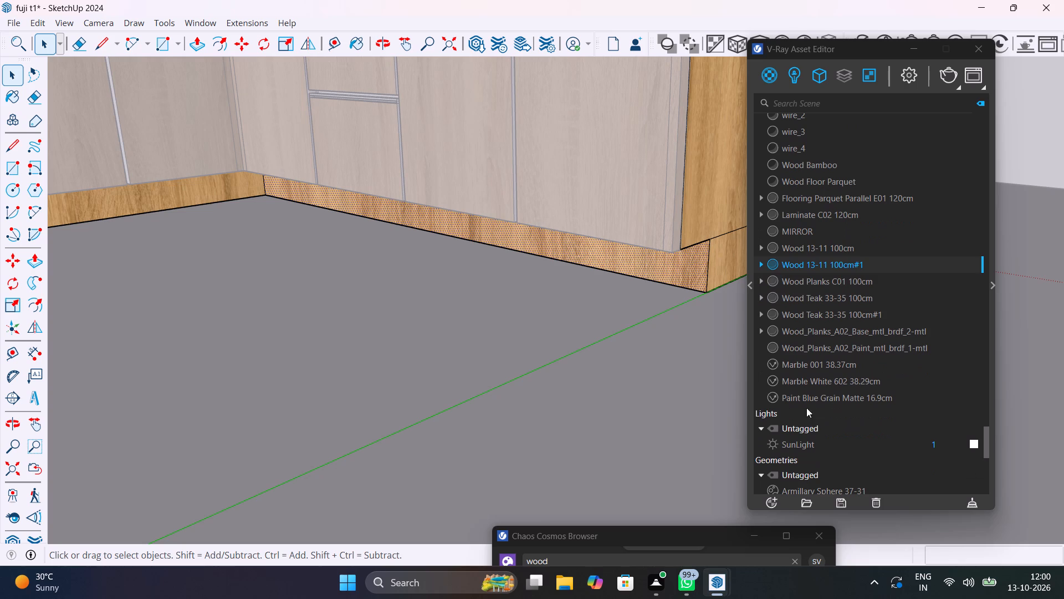
{"action": "left_click", "coordinate": [811, 369]}
{"action": "right_click", "coordinate": [811, 368]}
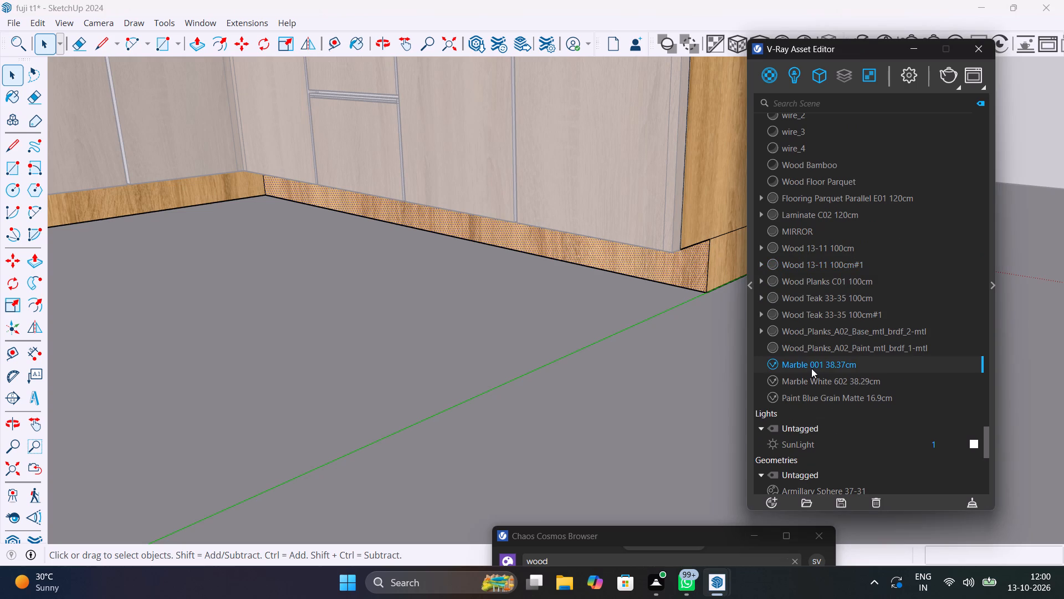
{"action": "left_click", "coordinate": [856, 215]}
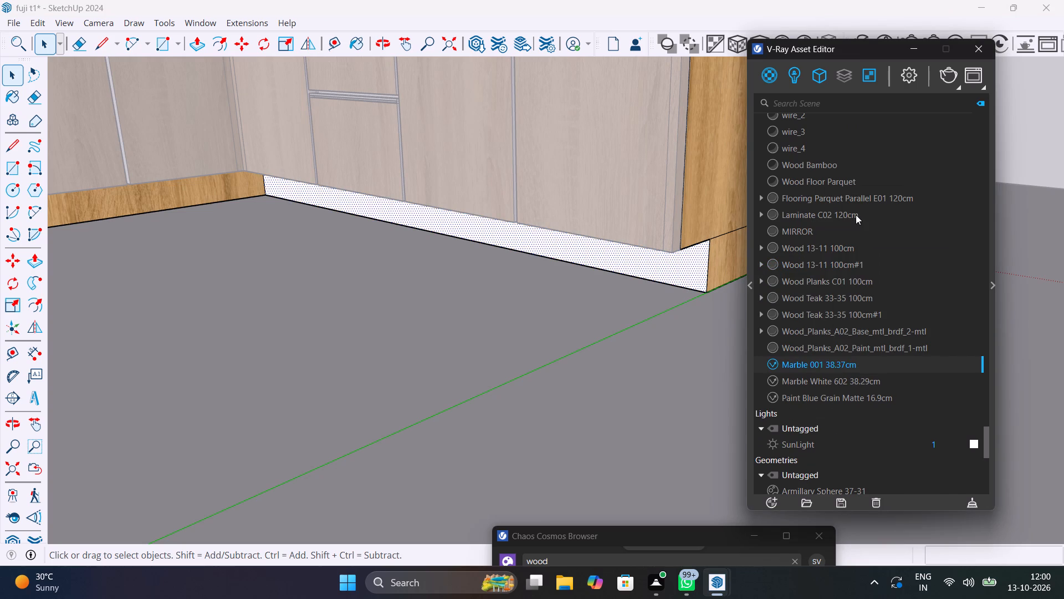
Apply Marble 001 38.37cm to the plinth face beneath the five-door base cabinet run.
{"action": "left_click", "coordinate": [180, 199]}
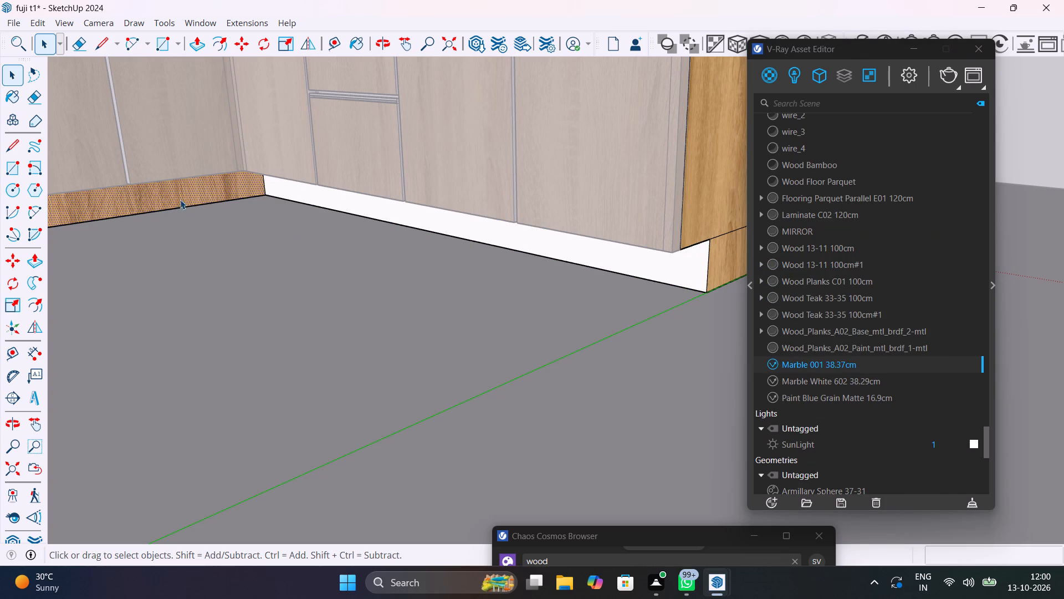
{"action": "right_click", "coordinate": [793, 367]}
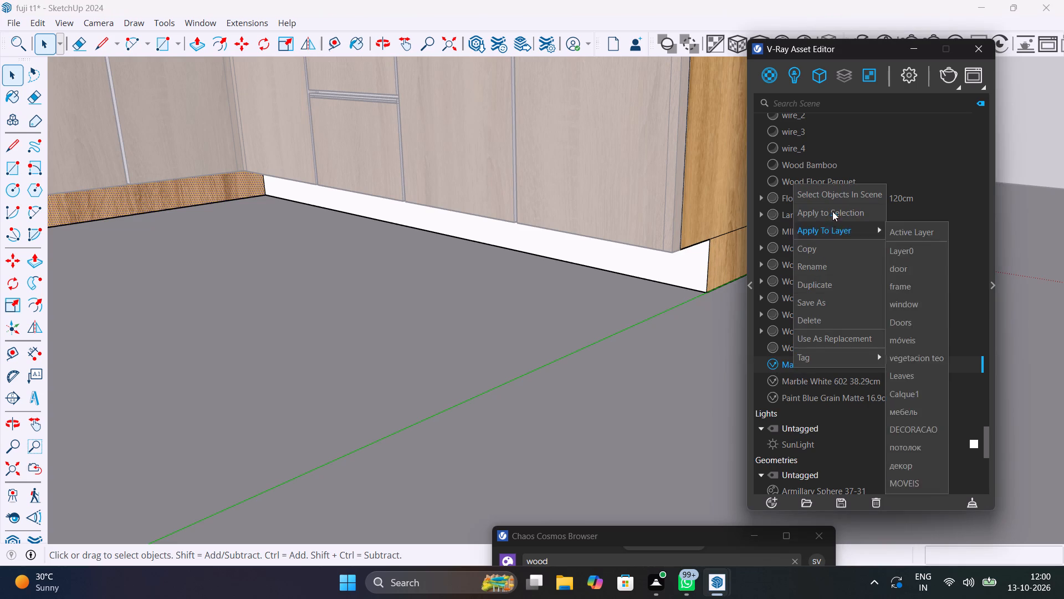
{"action": "left_click", "coordinate": [833, 207]}
{"action": "scroll", "coordinate": [250, 471], "scroll_direction": "down", "scroll_amount": 3}
{"action": "middle_click_drag", "start_coordinate": [282, 463], "coordinate": [259, 465]}
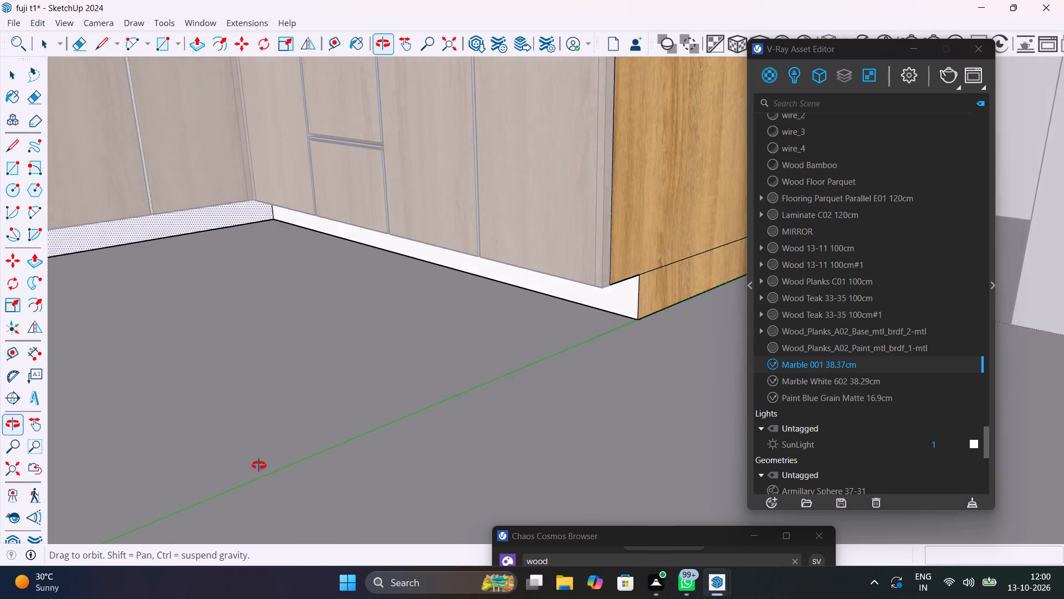
{"action": "middle_click_drag", "start_coordinate": [259, 465], "coordinate": [271, 481]}
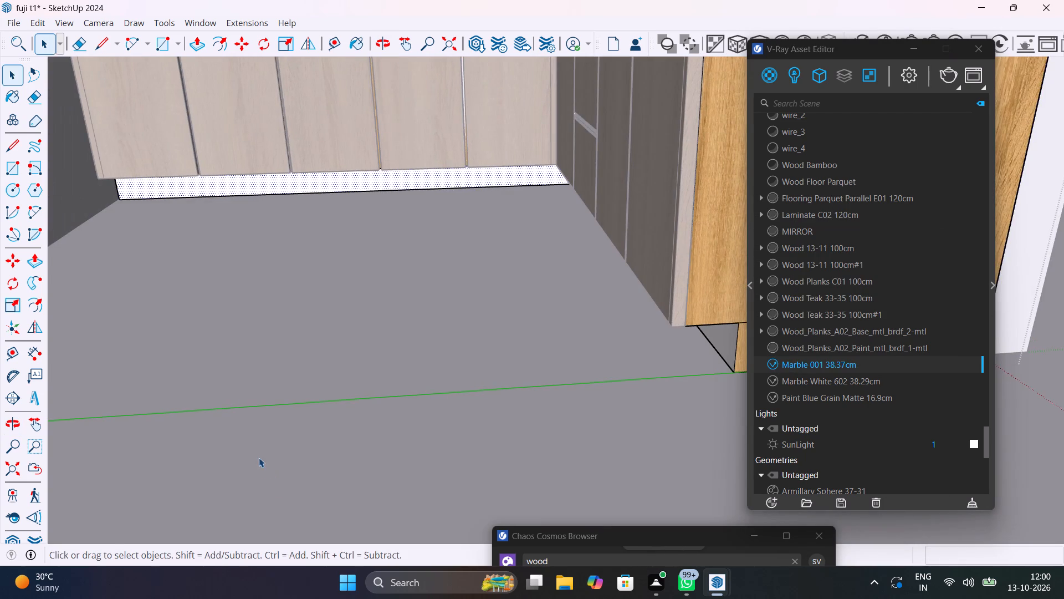
{"action": "scroll", "coordinate": [258, 453], "scroll_direction": "down", "scroll_amount": 7}
{"action": "left_click", "coordinate": [9, 474]}
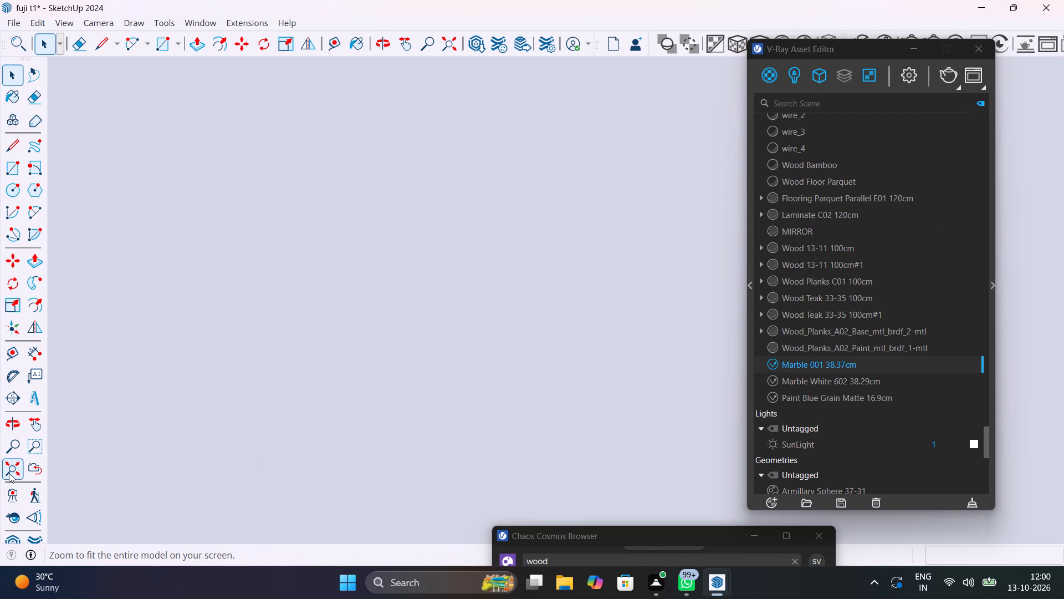
Open the group of four wall cabinet doors above the kitchen countertop for editing.
{"action": "left_click", "coordinate": [587, 246]}
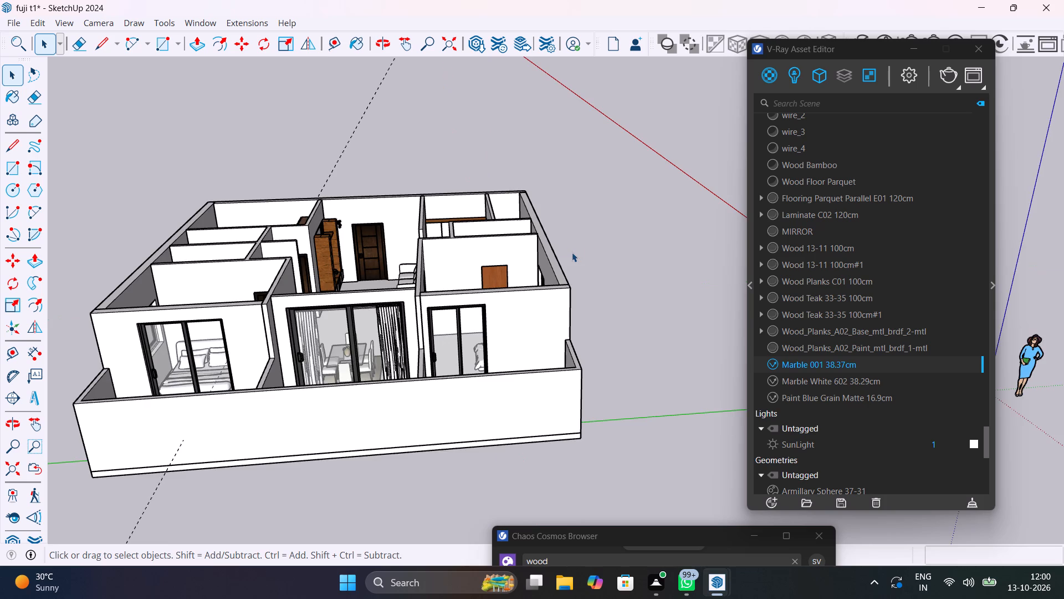
{"action": "scroll", "coordinate": [453, 243], "scroll_direction": "up", "scroll_amount": 5}
{"action": "middle_click_drag", "start_coordinate": [434, 270], "coordinate": [518, 437]}
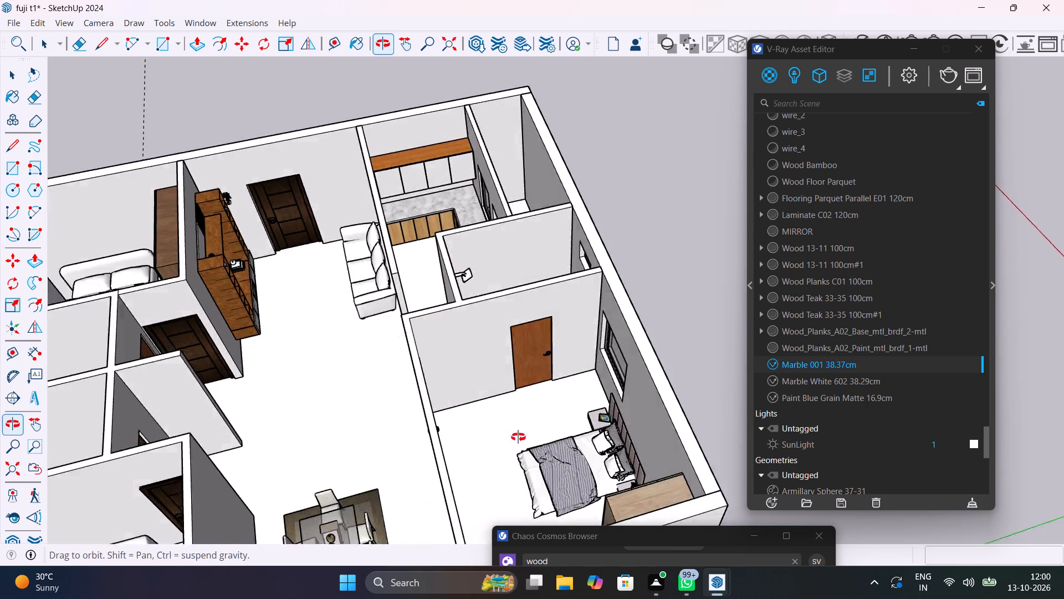
{"action": "middle_click_drag", "start_coordinate": [518, 437], "coordinate": [668, 471]}
{"action": "scroll", "coordinate": [581, 212], "scroll_direction": "up", "scroll_amount": 11}
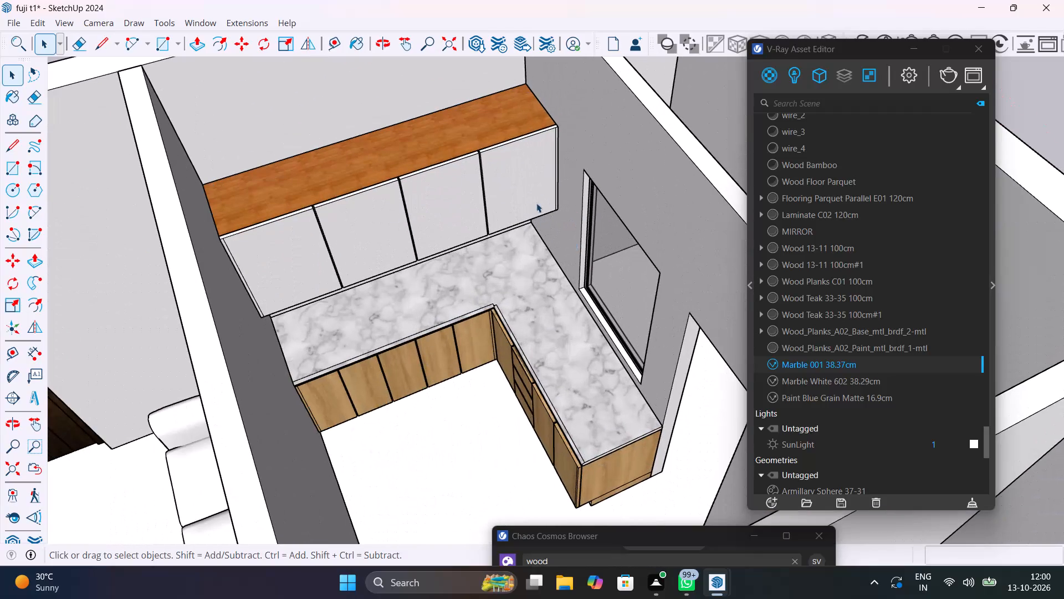
{"action": "left_click", "coordinate": [537, 178]}
{"action": "double_click", "coordinate": [537, 177]}
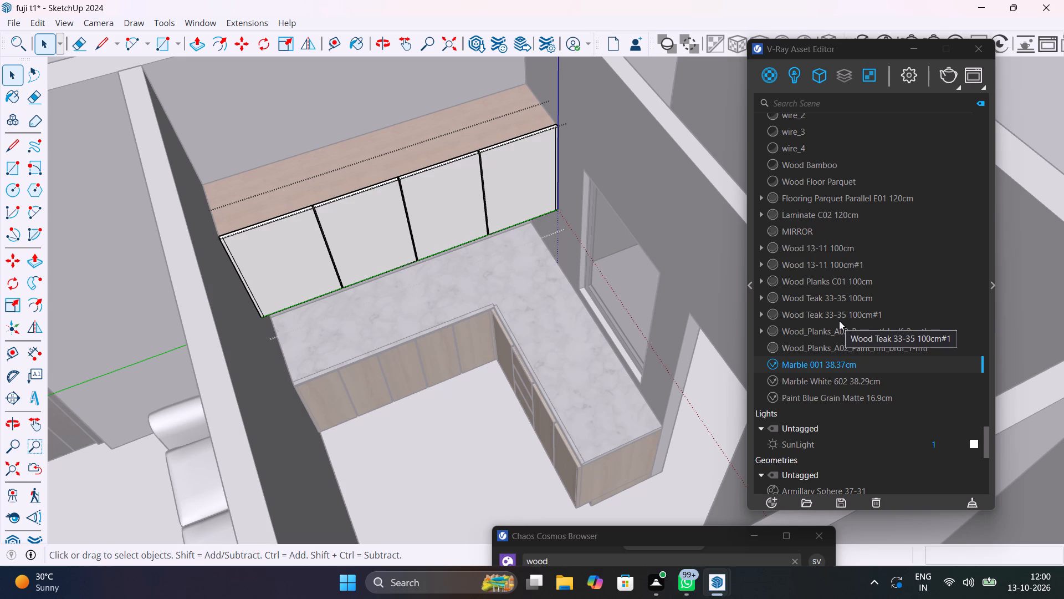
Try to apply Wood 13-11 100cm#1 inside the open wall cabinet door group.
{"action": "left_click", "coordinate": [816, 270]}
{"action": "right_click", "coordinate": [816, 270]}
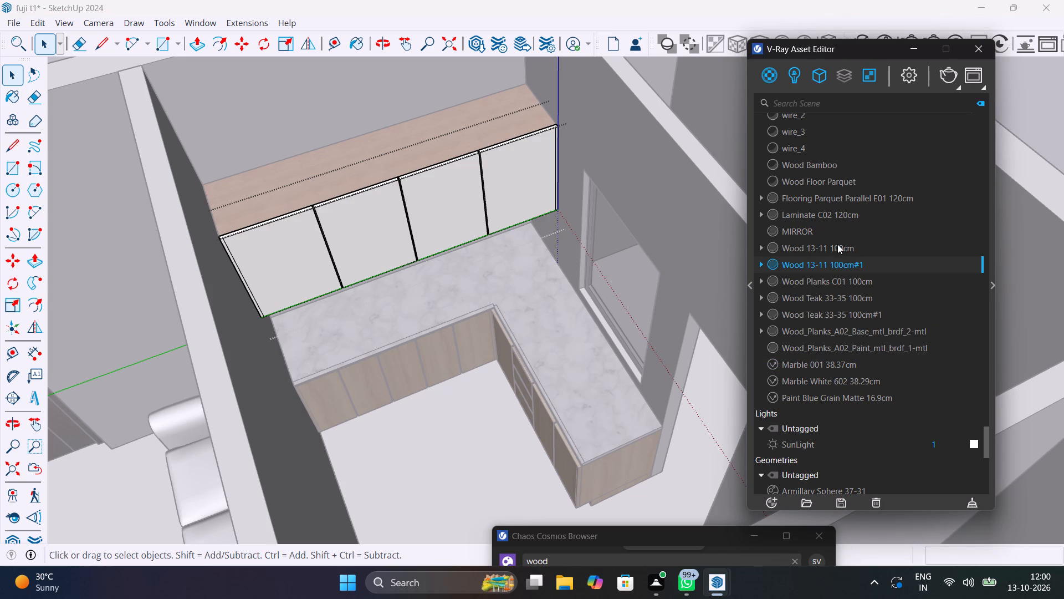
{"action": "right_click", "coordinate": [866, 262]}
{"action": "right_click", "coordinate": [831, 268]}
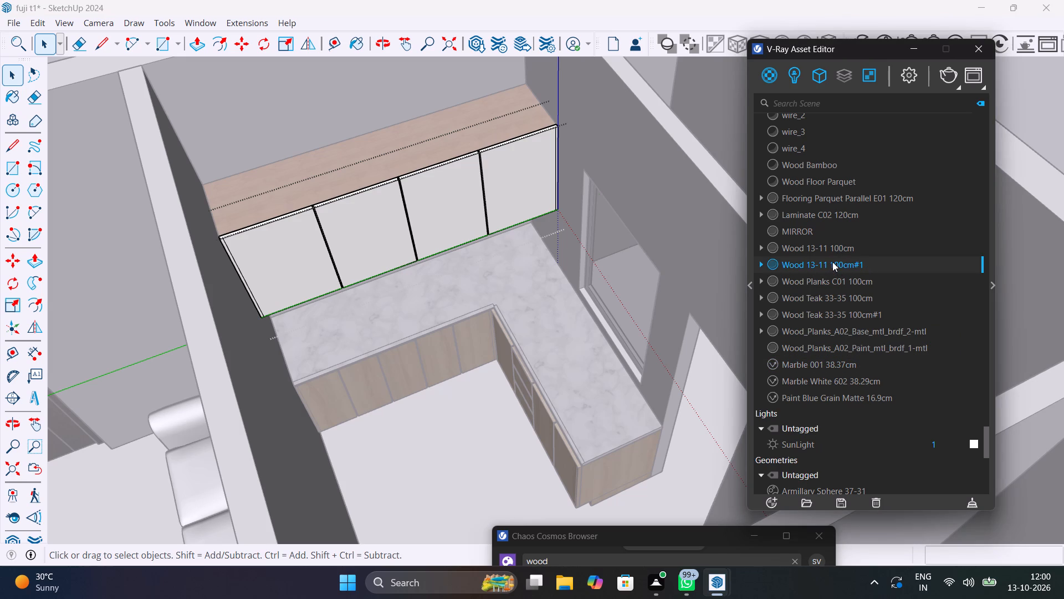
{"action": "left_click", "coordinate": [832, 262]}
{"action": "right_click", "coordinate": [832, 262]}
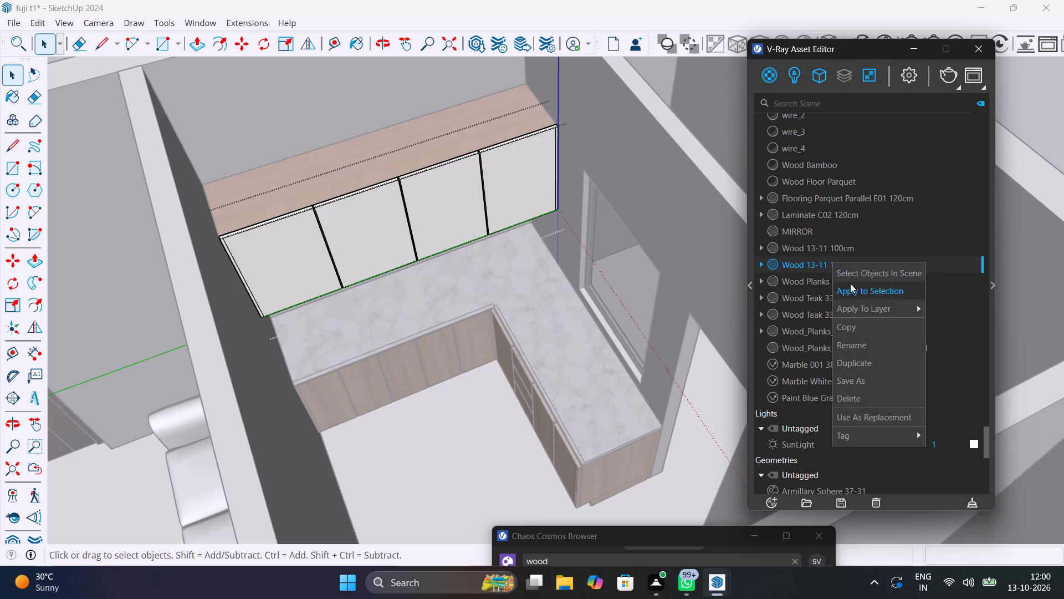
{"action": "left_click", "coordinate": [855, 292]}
Select the four wall cabinet door faces together with their top strips, and try to apply Wood 13-11 100cm#1 to them.
{"action": "scroll", "coordinate": [455, 193], "scroll_direction": "up", "scroll_amount": 11}
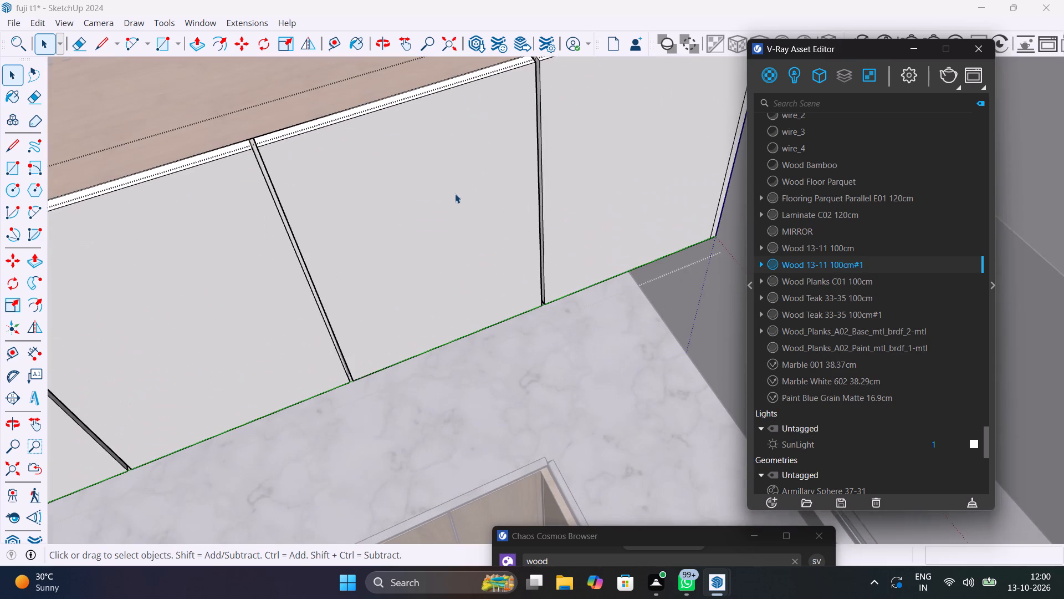
{"action": "left_click", "coordinate": [564, 140]}
{"action": "scroll", "coordinate": [564, 139], "scroll_direction": "down", "scroll_amount": 6}
{"action": "left_click", "coordinate": [519, 157], "text": "shift"}
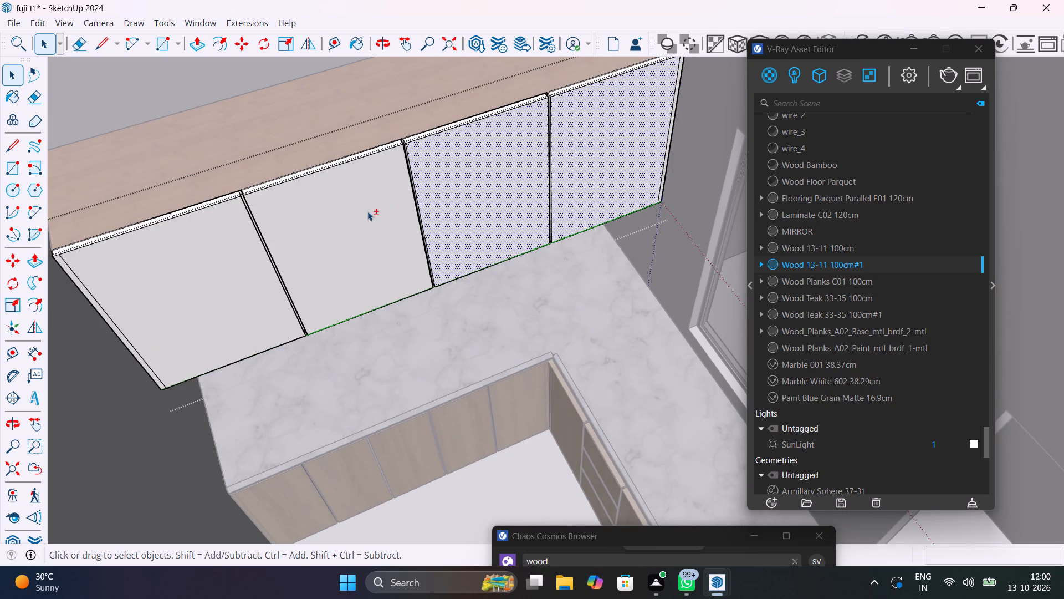
{"action": "left_click", "coordinate": [367, 211], "text": "shift"}
{"action": "left_click", "coordinate": [235, 277], "text": "shift"}
{"action": "scroll", "coordinate": [186, 194], "scroll_direction": "up", "scroll_amount": 11, "text": "shift"}
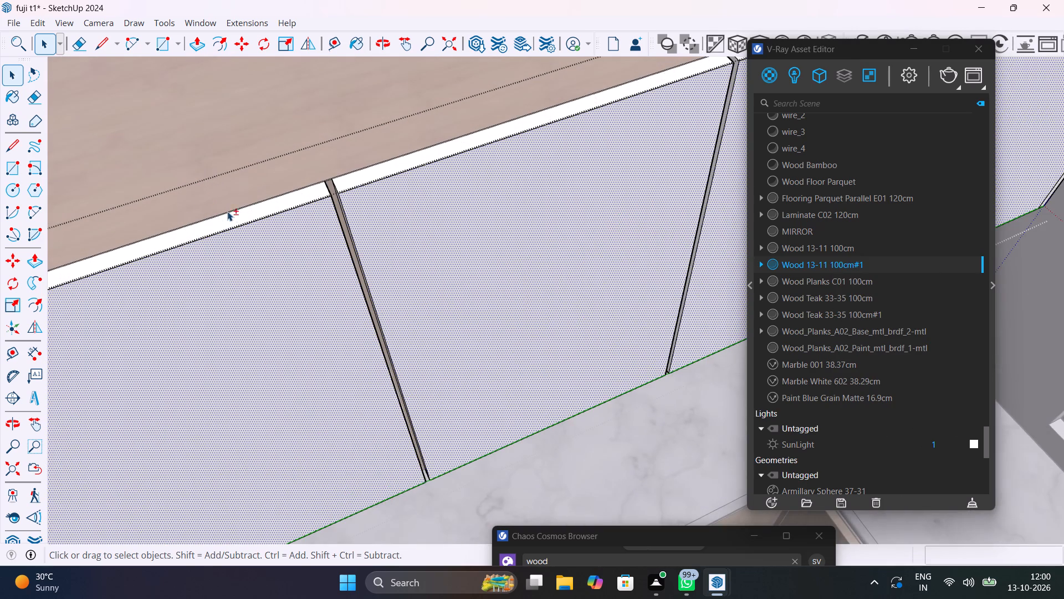
{"action": "left_click", "coordinate": [239, 216], "text": "shift"}
{"action": "left_click", "coordinate": [406, 161], "text": "shift"}
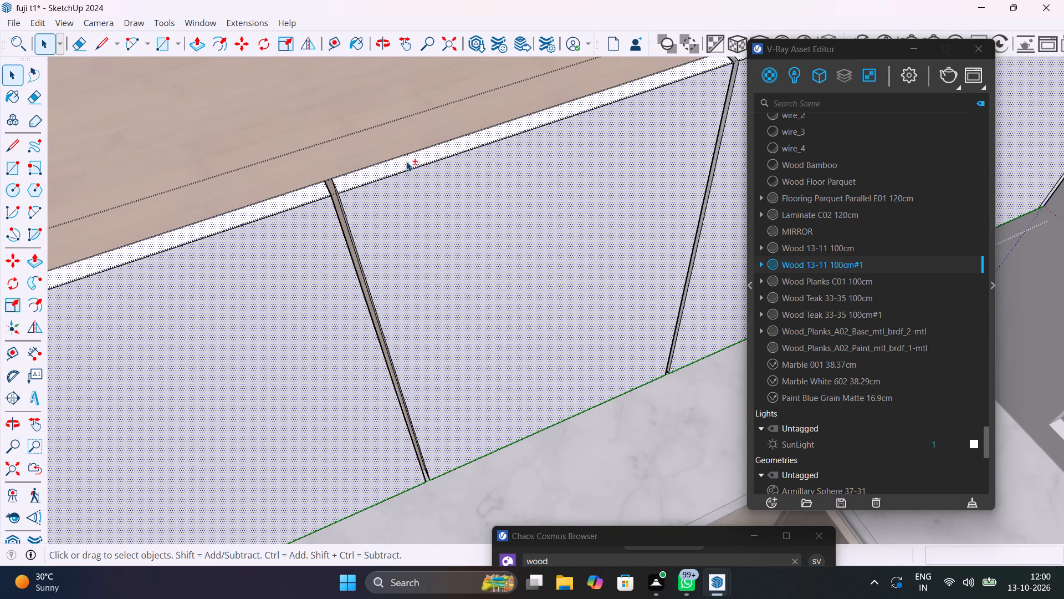
{"action": "scroll", "coordinate": [426, 177], "scroll_direction": "down", "scroll_amount": 12, "text": "shift"}
{"action": "middle_click_drag", "start_coordinate": [627, 105], "coordinate": [507, 324], "text": "shift"}
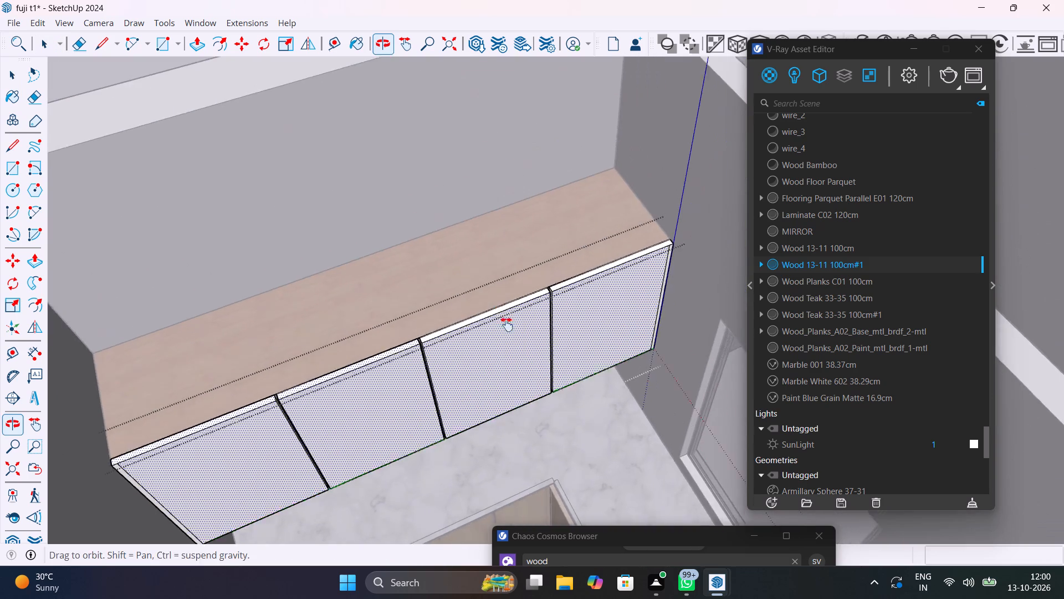
{"action": "middle_click_drag", "start_coordinate": [507, 324], "coordinate": [503, 333], "text": "shift"}
{"action": "scroll", "coordinate": [552, 309], "scroll_direction": "up", "scroll_amount": 10, "text": "shift"}
{"action": "left_click", "coordinate": [552, 310], "text": "shift"}
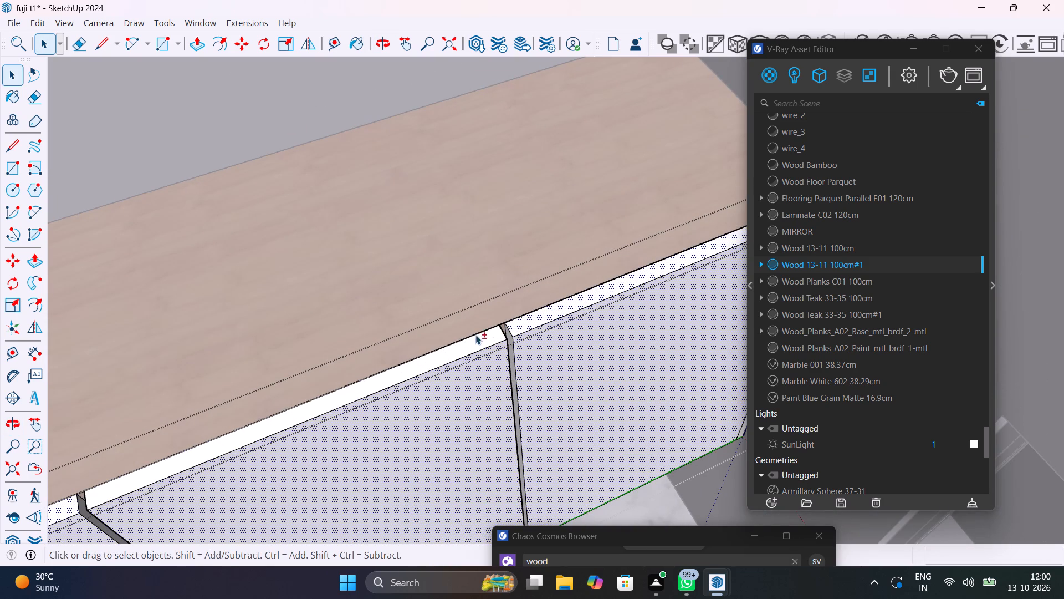
{"action": "left_click", "coordinate": [478, 342], "text": "shift"}
{"action": "right_click", "coordinate": [804, 263], "text": "shift"}
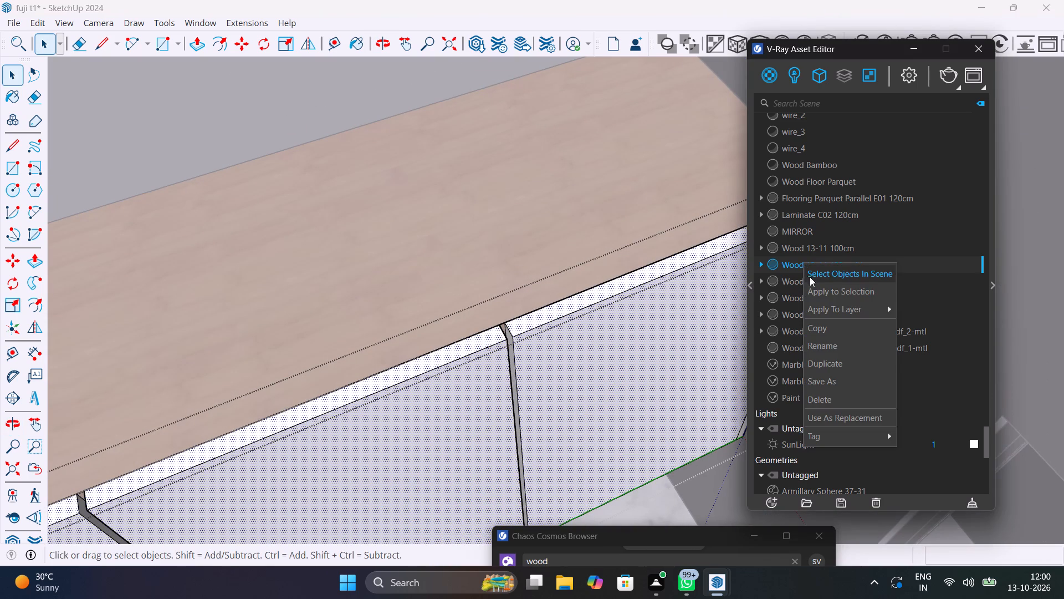
{"action": "left_click", "coordinate": [820, 292], "text": "shift"}
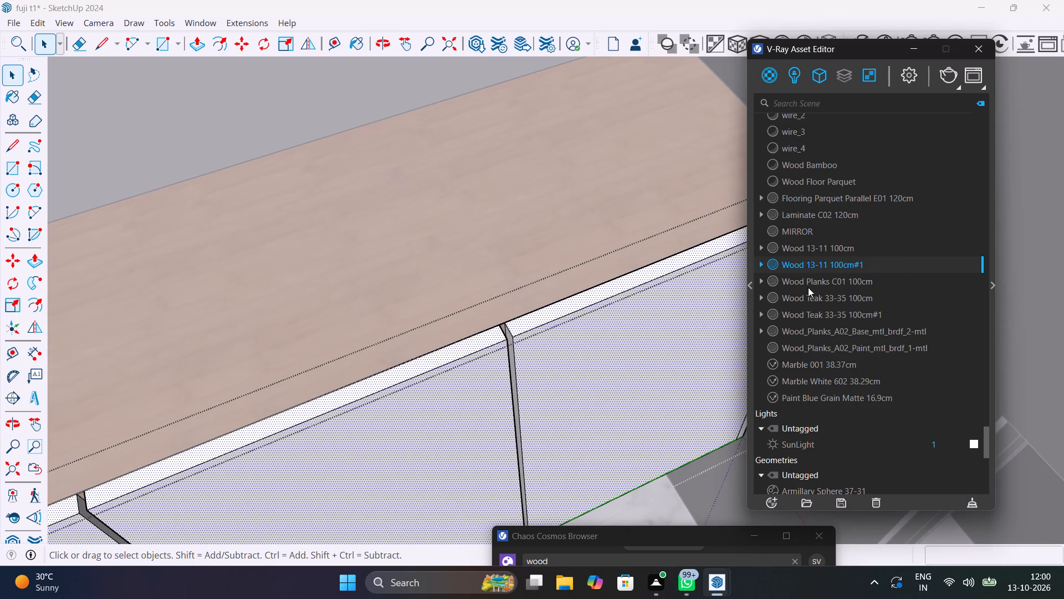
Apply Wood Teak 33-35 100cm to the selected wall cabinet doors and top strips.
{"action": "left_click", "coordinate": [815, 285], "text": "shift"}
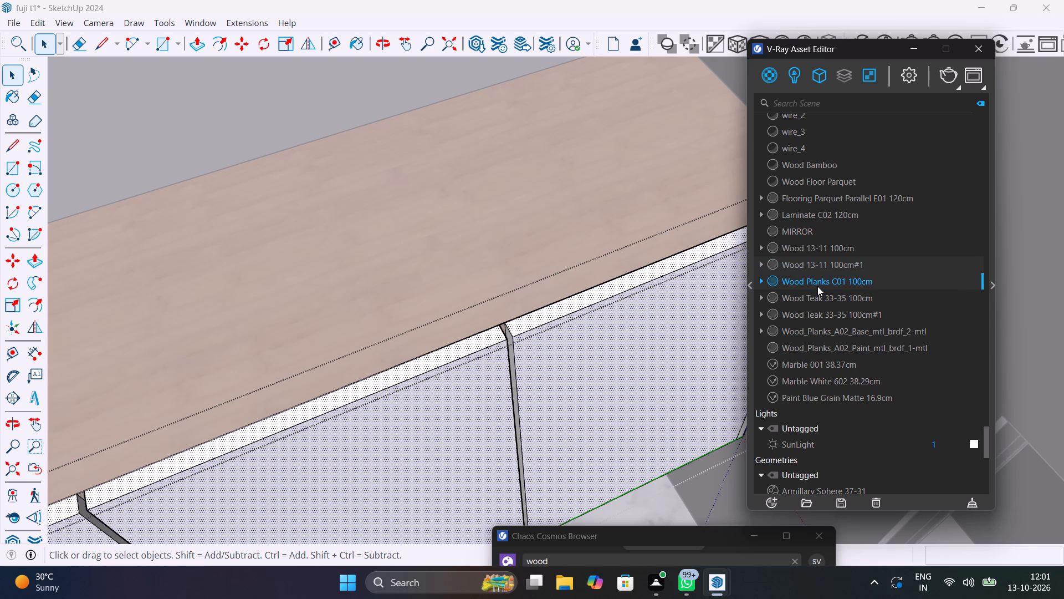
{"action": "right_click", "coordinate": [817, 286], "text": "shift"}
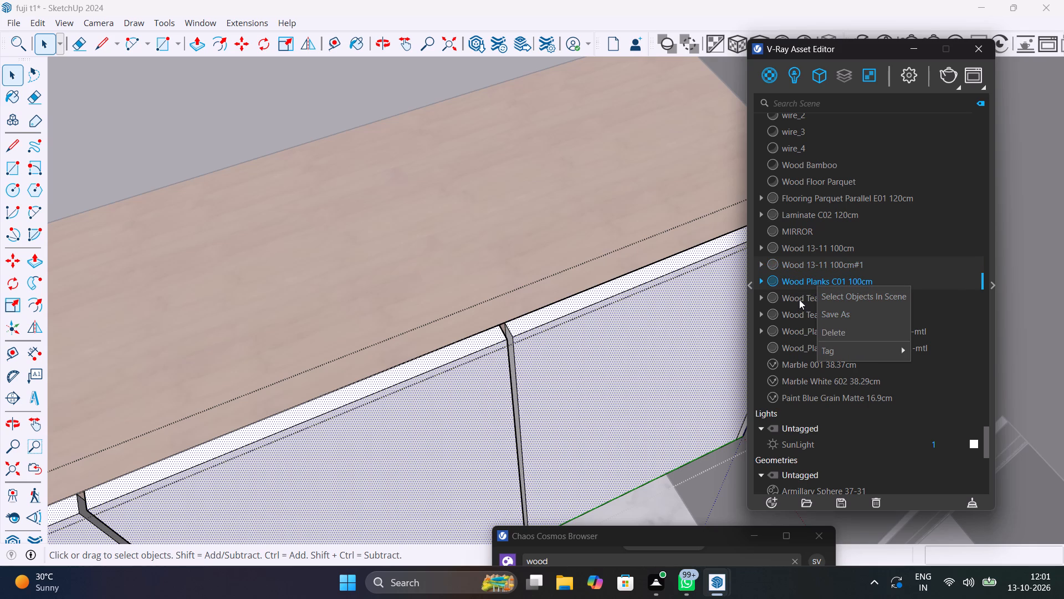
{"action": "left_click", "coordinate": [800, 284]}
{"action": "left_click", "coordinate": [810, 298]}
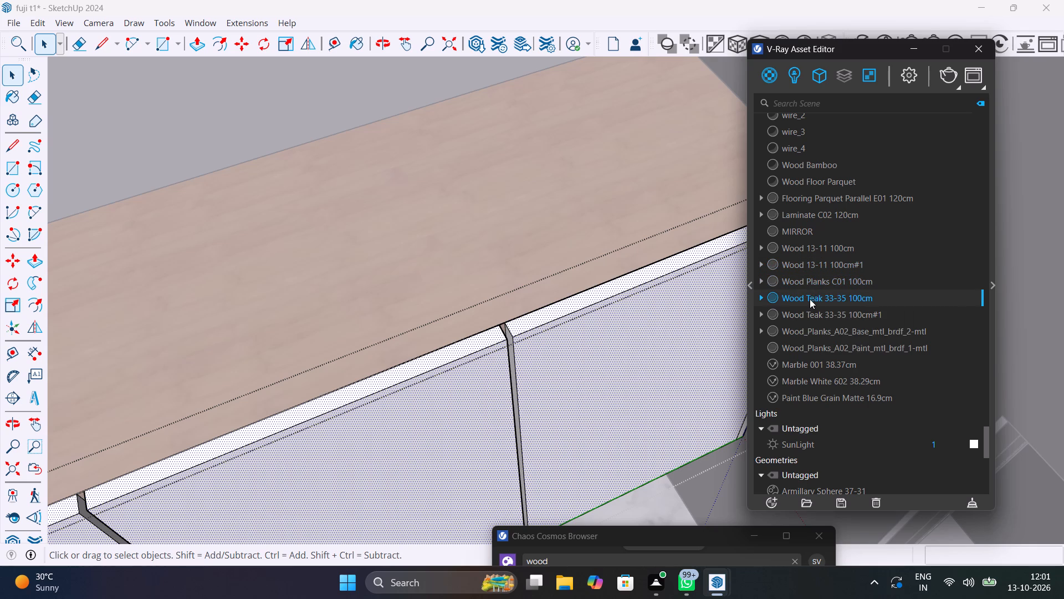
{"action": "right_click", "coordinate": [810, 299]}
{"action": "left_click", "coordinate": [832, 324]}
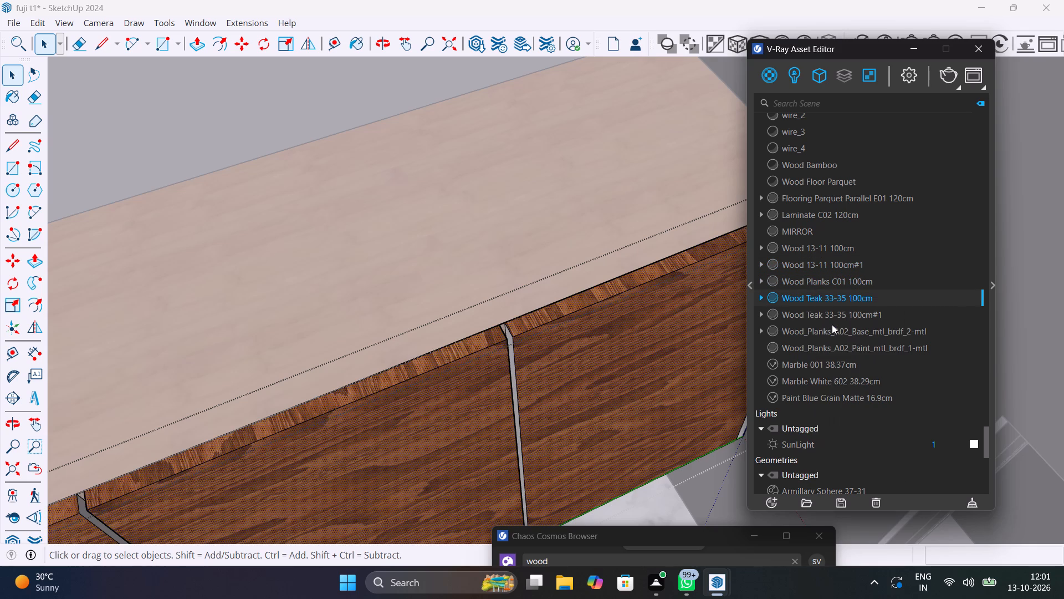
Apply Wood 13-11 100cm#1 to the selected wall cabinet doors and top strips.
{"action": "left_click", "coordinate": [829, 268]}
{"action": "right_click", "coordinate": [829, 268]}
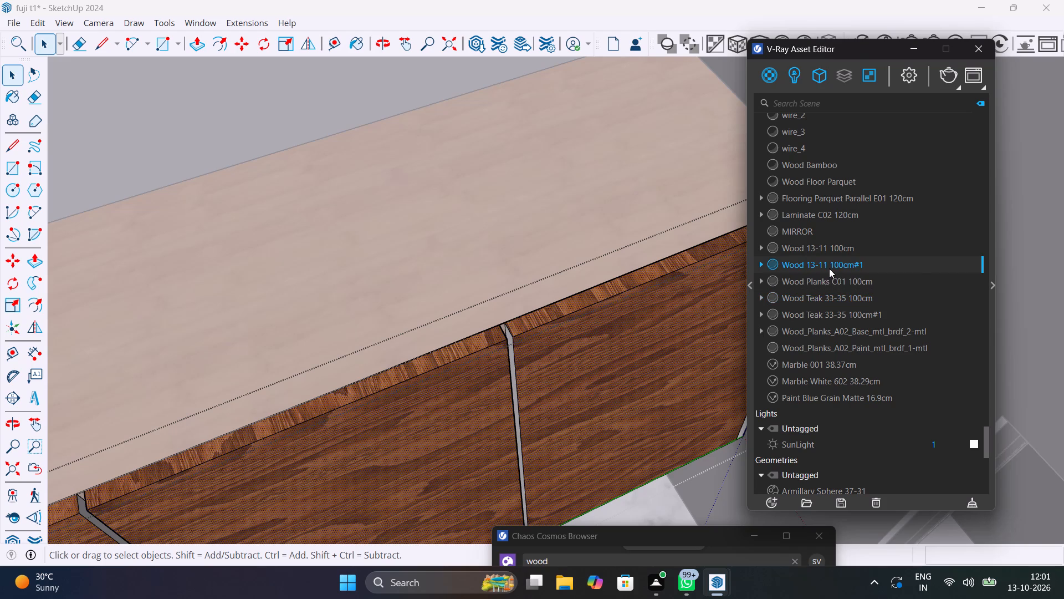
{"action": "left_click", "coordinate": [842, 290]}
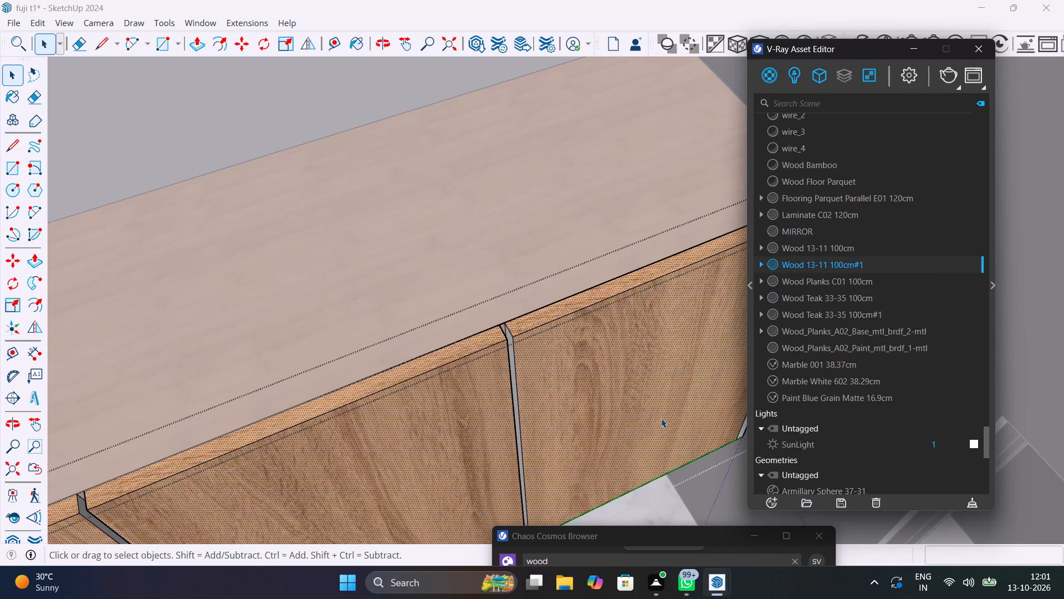
Apply Wood 13-11 100cm to the selected wall cabinet doors and top strips, and leave the group.
{"action": "left_click", "coordinate": [812, 248]}
{"action": "right_click", "coordinate": [812, 249]}
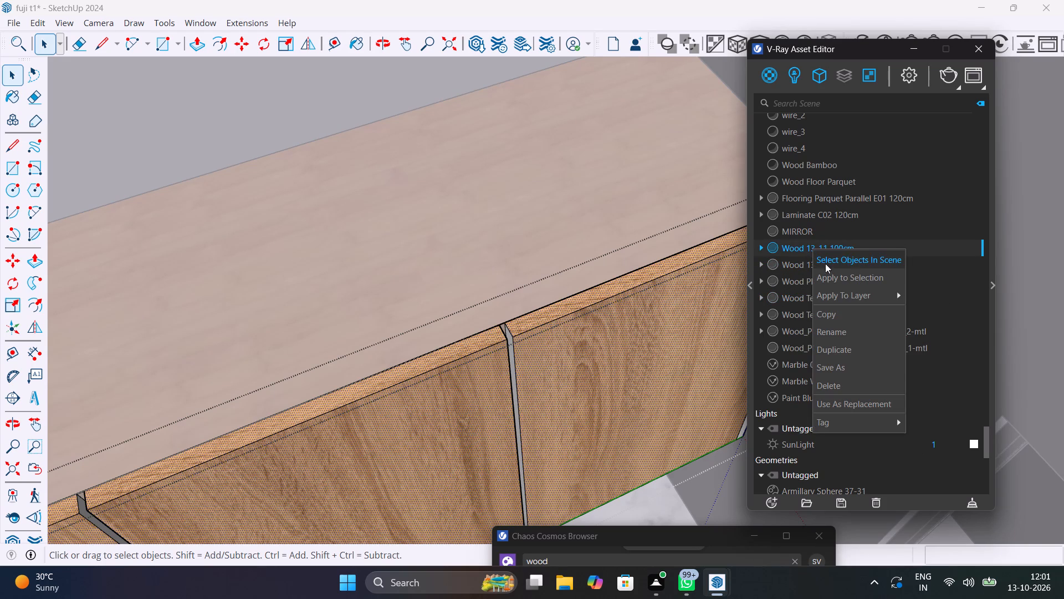
{"action": "left_click", "coordinate": [833, 282]}
{"action": "scroll", "coordinate": [698, 296], "scroll_direction": "down", "scroll_amount": 10}
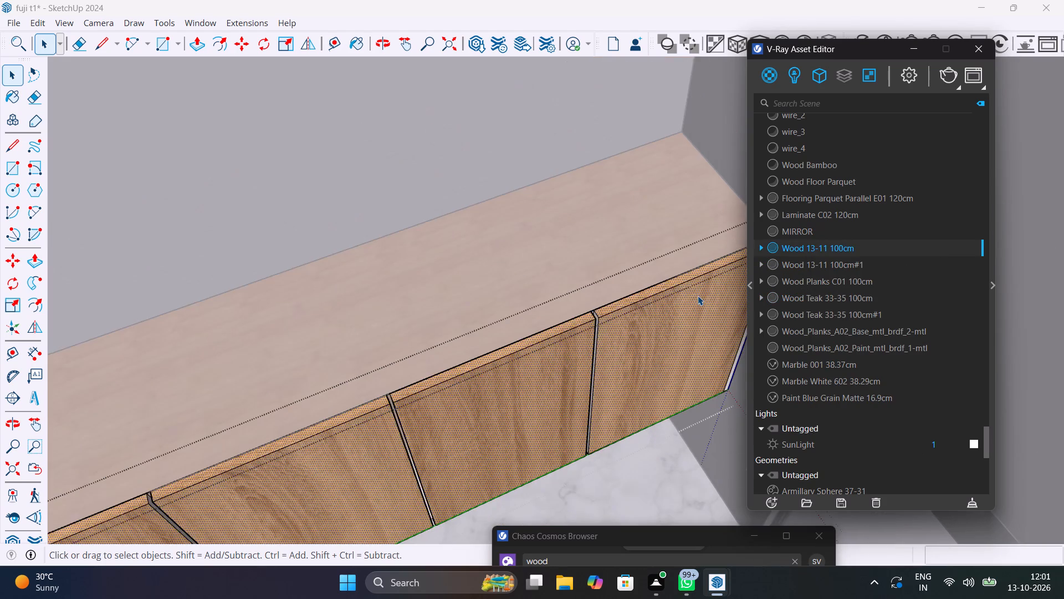
{"action": "scroll", "coordinate": [698, 296], "scroll_direction": "down", "scroll_amount": 10}
{"action": "left_click", "coordinate": [552, 170]}
Examine the wood finish on the kitchen's wall and base cabinet fronts from the living area side.
{"action": "middle_click_drag", "start_coordinate": [622, 280], "coordinate": [605, 266]}
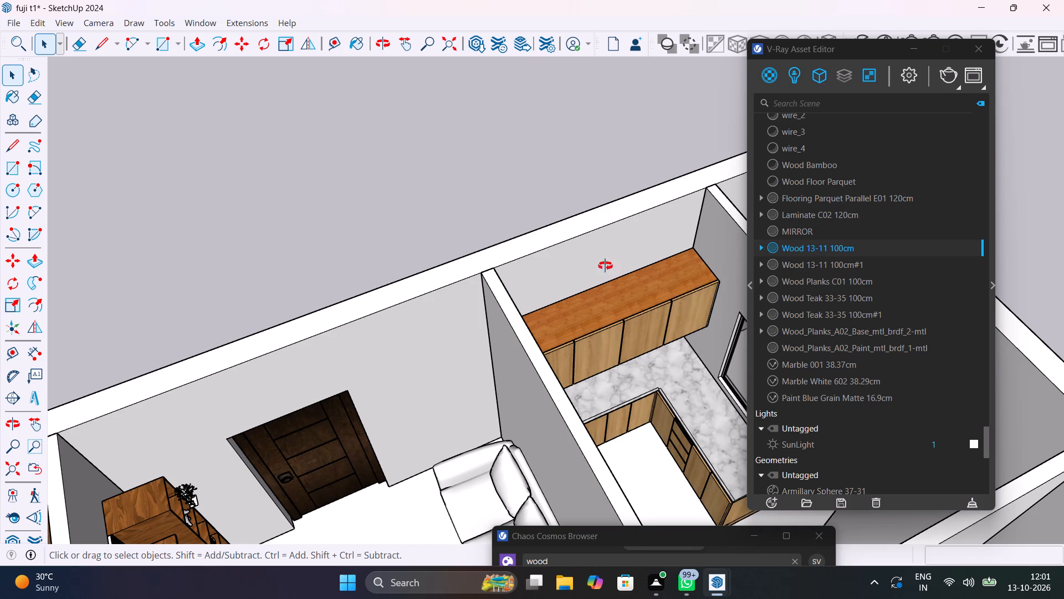
{"action": "middle_click_drag", "start_coordinate": [605, 266], "coordinate": [541, 209]}
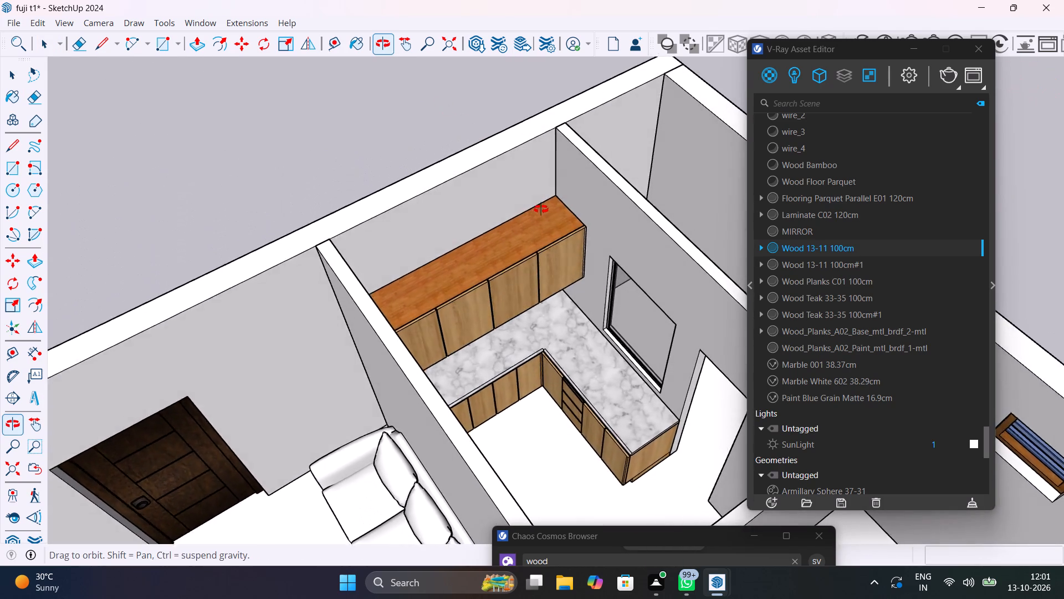
{"action": "middle_click_drag", "start_coordinate": [541, 209], "coordinate": [439, 45]}
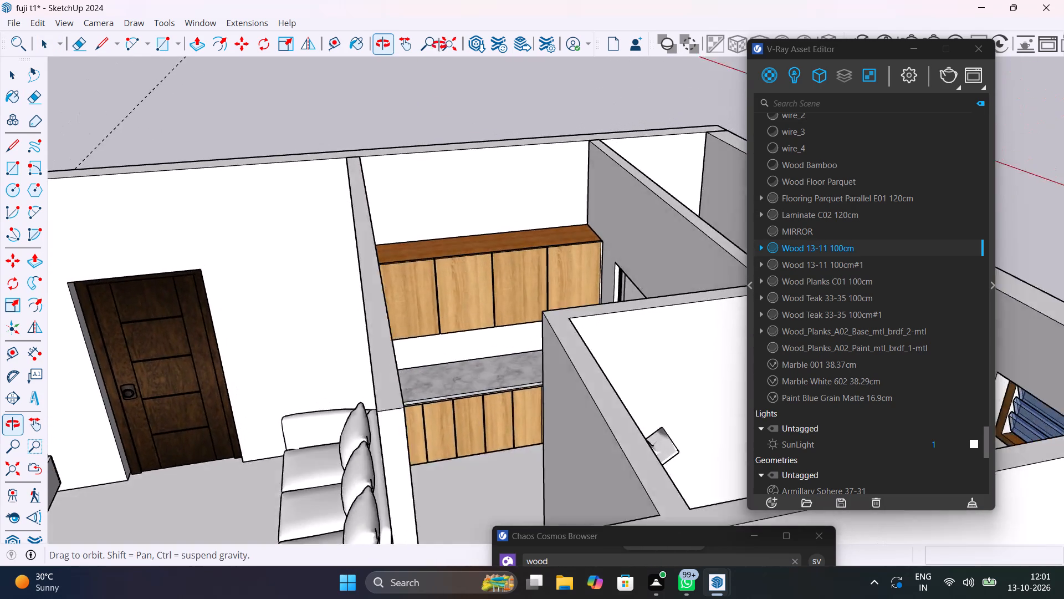
{"action": "middle_click_drag", "start_coordinate": [439, 45], "coordinate": [483, 28]}
{"action": "scroll", "coordinate": [539, 226], "scroll_direction": "up", "scroll_amount": 2}
{"action": "middle_click_drag", "start_coordinate": [541, 233], "coordinate": [513, 129]}
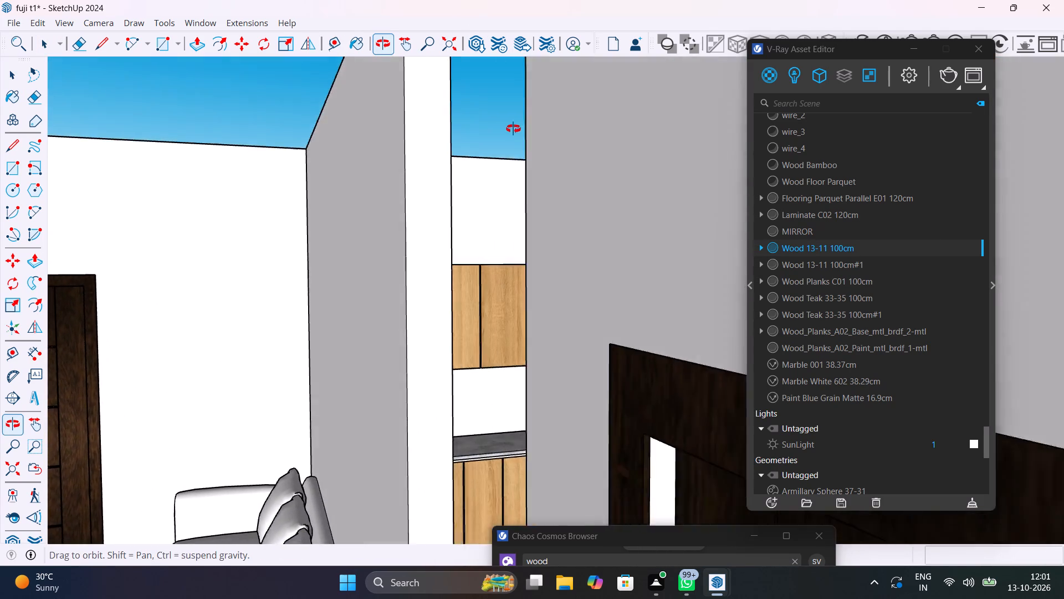
{"action": "middle_click_drag", "start_coordinate": [513, 129], "coordinate": [530, 425]}
Apply Wood 13-11 100cm to the wall cabinet body, covering its top panel, and leave the group.
{"action": "scroll", "coordinate": [530, 425], "scroll_direction": "up", "scroll_amount": 1}
{"action": "scroll", "coordinate": [530, 214], "scroll_direction": "up", "scroll_amount": 5}
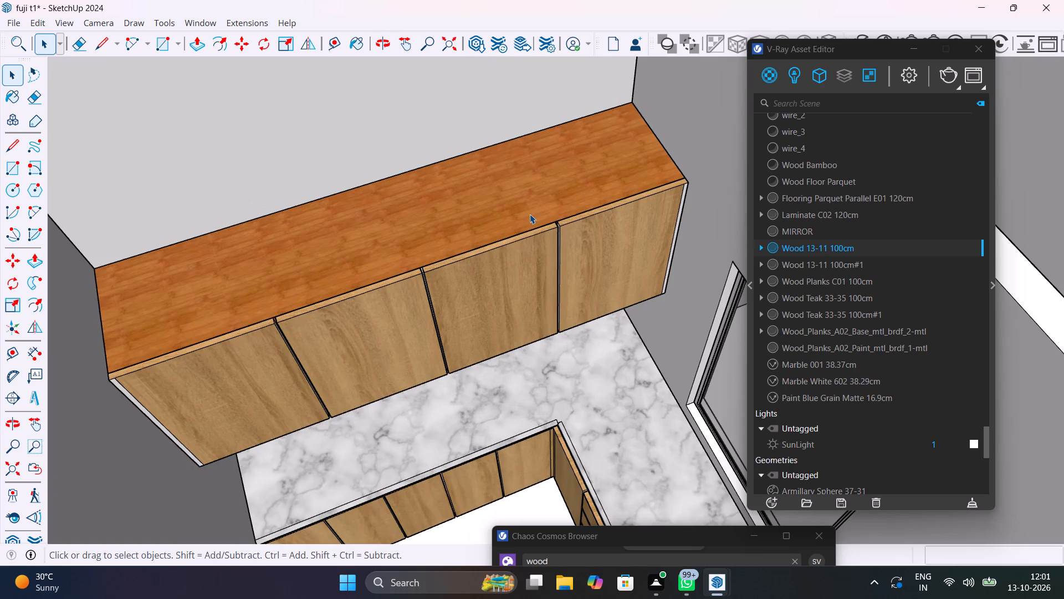
{"action": "left_click", "coordinate": [526, 210]}
{"action": "right_click", "coordinate": [526, 210]}
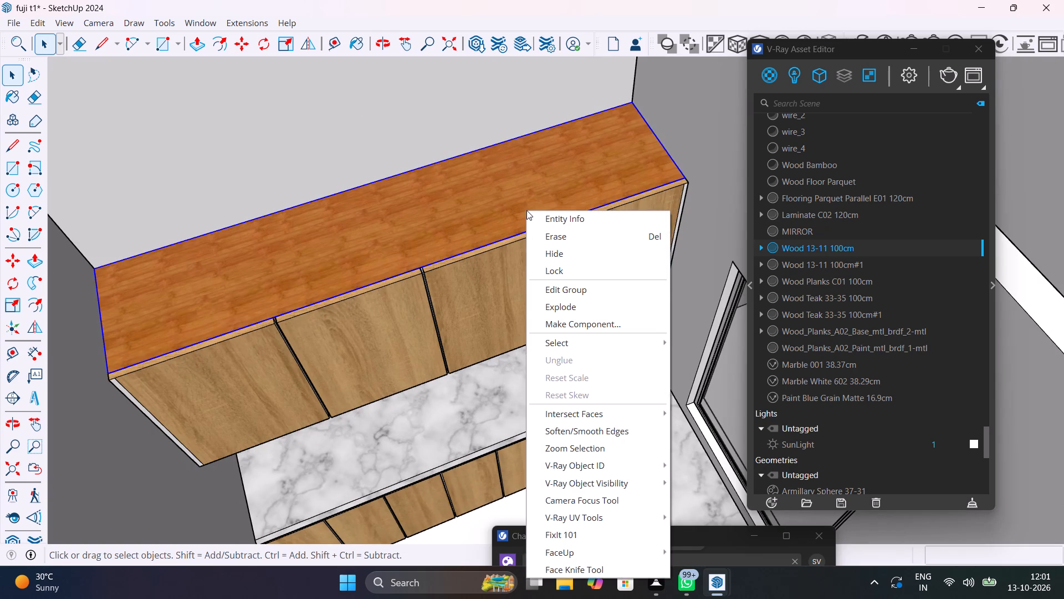
{"action": "triple_click", "coordinate": [527, 197]}
{"action": "left_click", "coordinate": [527, 197]}
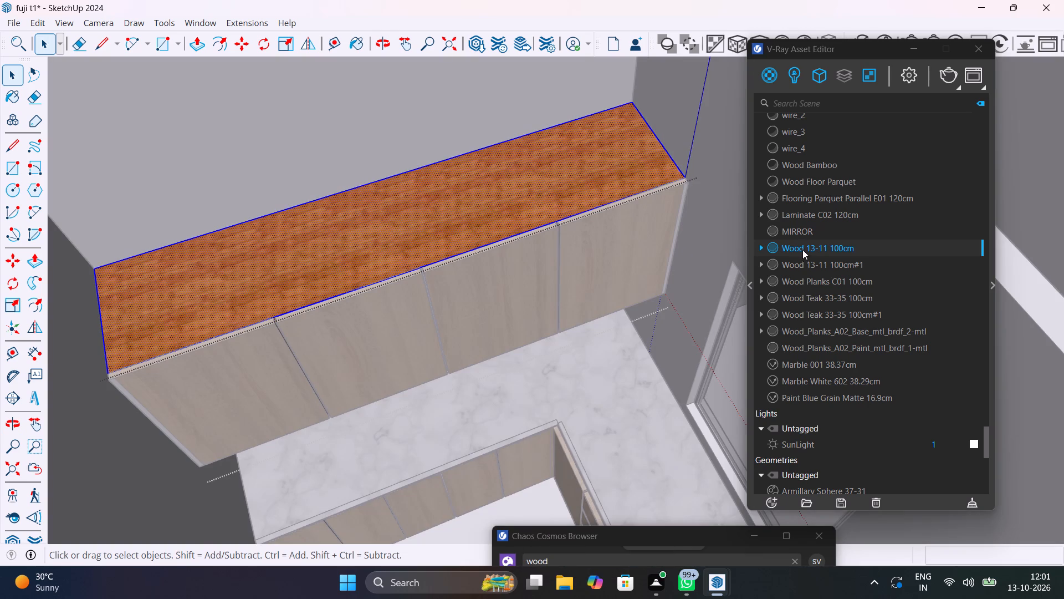
{"action": "right_click", "coordinate": [804, 251]}
{"action": "left_click", "coordinate": [823, 276]}
{"action": "scroll", "coordinate": [655, 270], "scroll_direction": "down", "scroll_amount": 5}
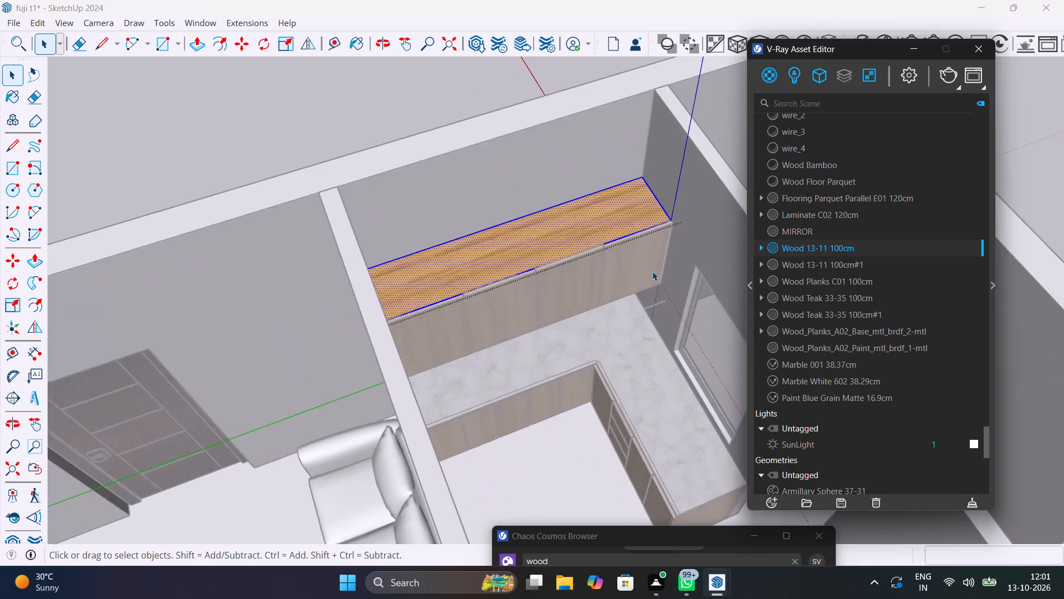
{"action": "scroll", "coordinate": [652, 271], "scroll_direction": "down", "scroll_amount": 6}
{"action": "left_click", "coordinate": [486, 144]}
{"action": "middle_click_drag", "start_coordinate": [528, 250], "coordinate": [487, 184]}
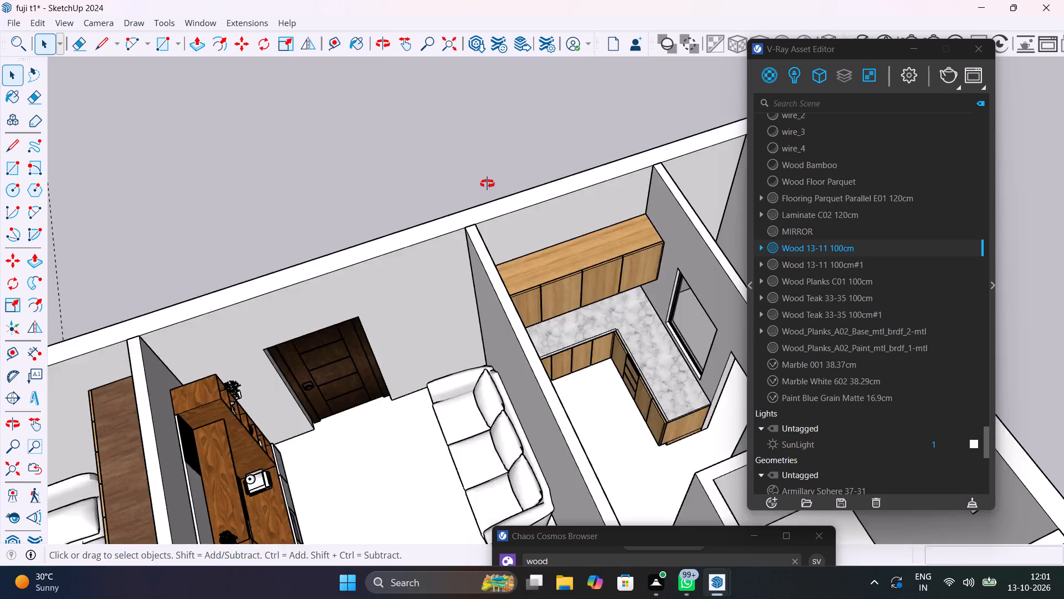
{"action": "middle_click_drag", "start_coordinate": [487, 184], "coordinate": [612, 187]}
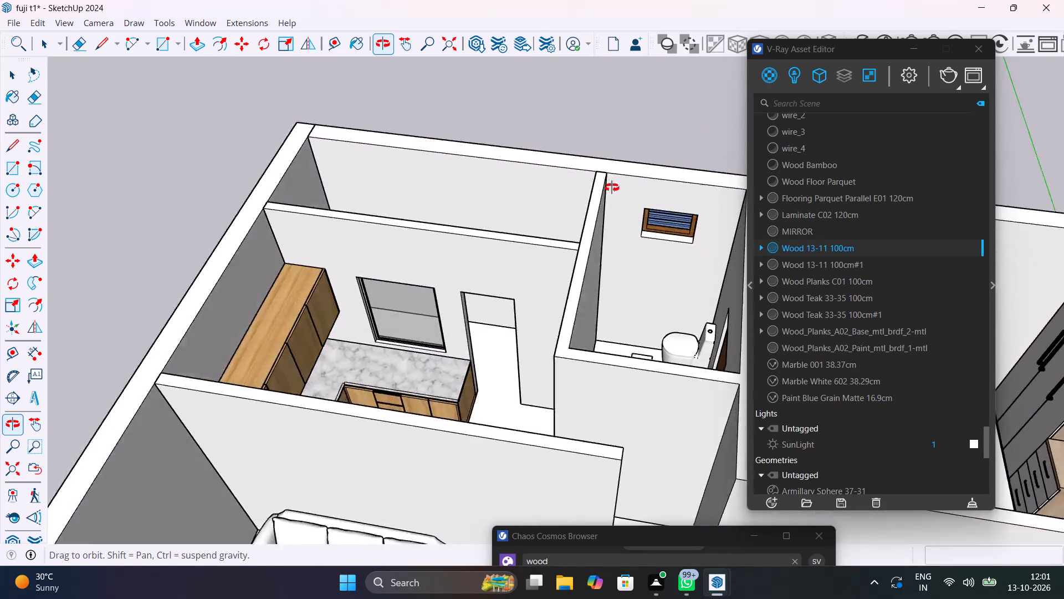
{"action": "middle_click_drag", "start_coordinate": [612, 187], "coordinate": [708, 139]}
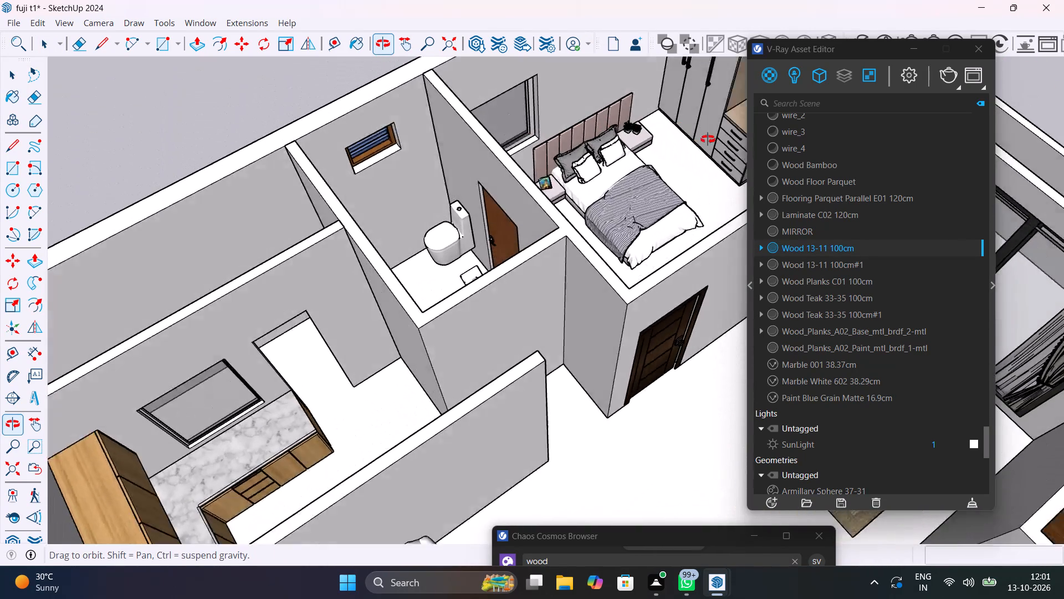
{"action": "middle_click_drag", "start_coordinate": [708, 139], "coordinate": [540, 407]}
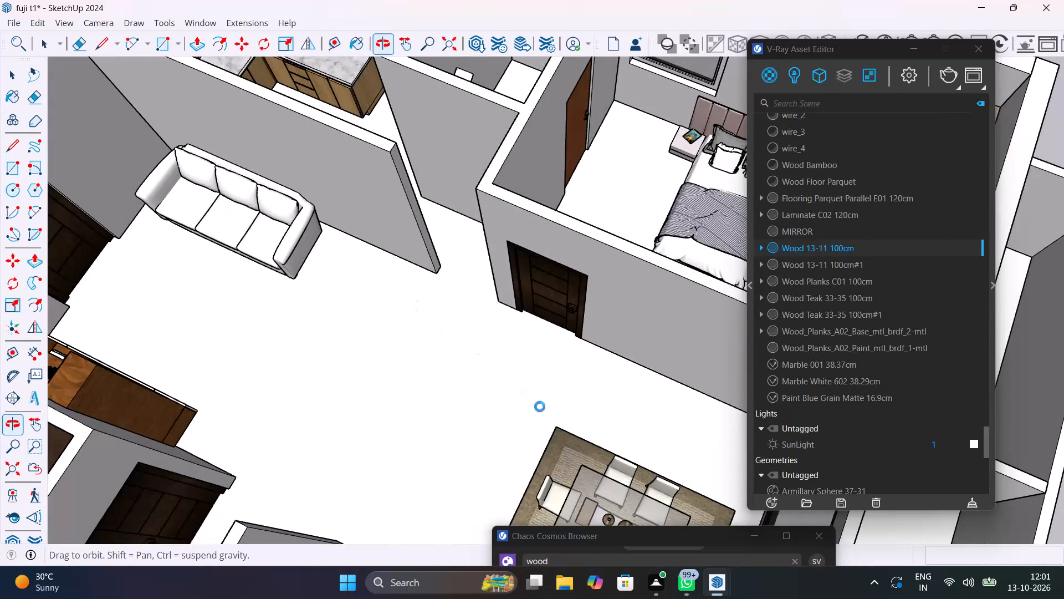
Examine the finished kitchen cabinets and marble countertop from the living area side and up close.
{"action": "middle_click_drag", "start_coordinate": [540, 407], "coordinate": [544, 410]}
{"action": "middle_click_drag", "start_coordinate": [325, 119], "coordinate": [443, 330], "text": "shift"}
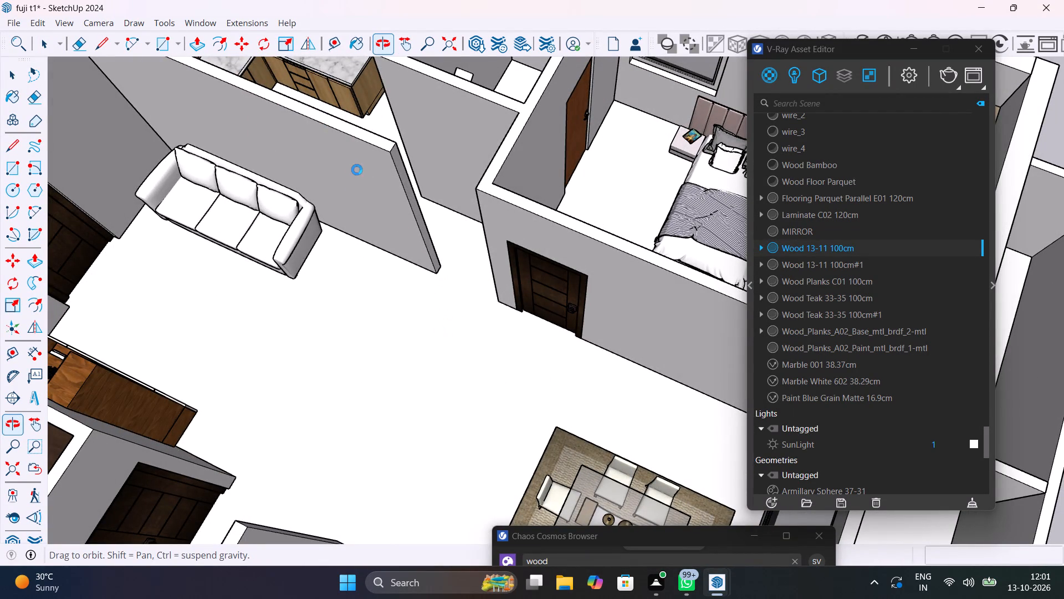
{"action": "middle_click_drag", "start_coordinate": [356, 116], "coordinate": [489, 235], "text": "shift"}
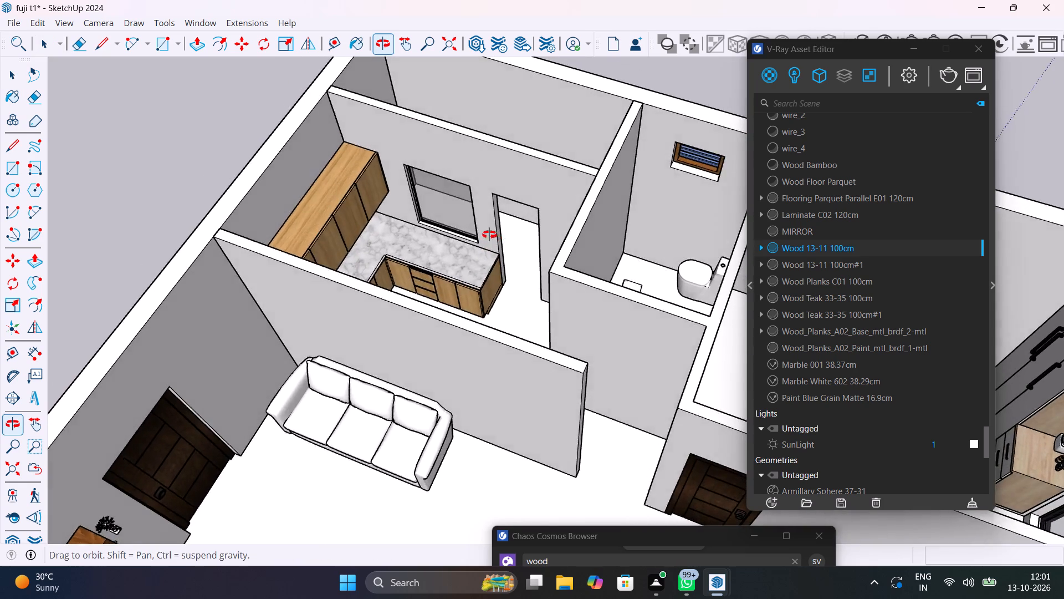
{"action": "middle_click_drag", "start_coordinate": [489, 235], "coordinate": [342, 241], "text": "shift"}
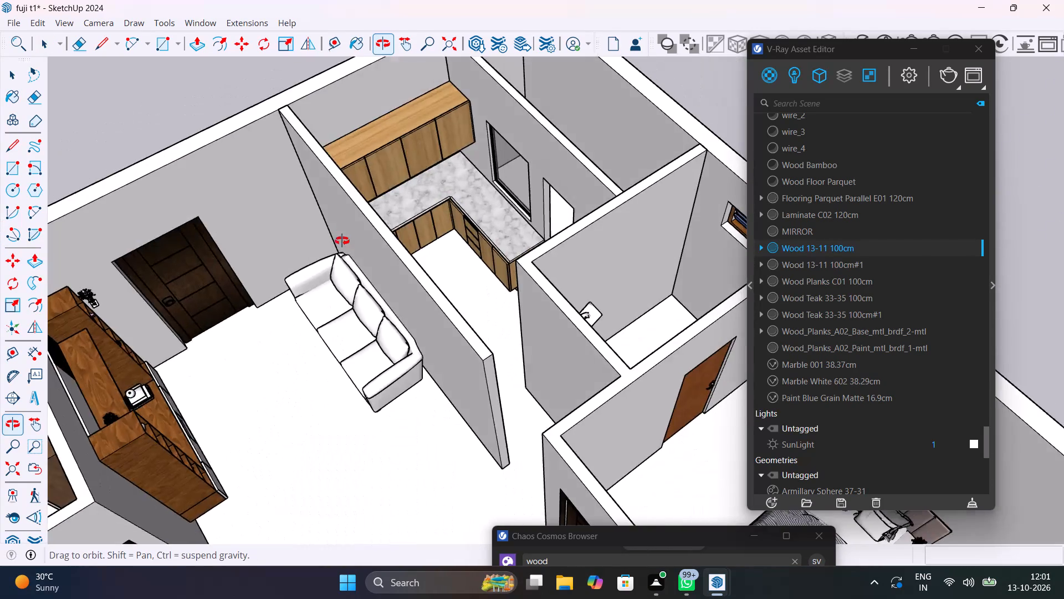
{"action": "middle_click_drag", "start_coordinate": [342, 241], "coordinate": [308, 209], "text": "shift"}
{"action": "scroll", "coordinate": [465, 199], "scroll_direction": "up", "scroll_amount": 11}
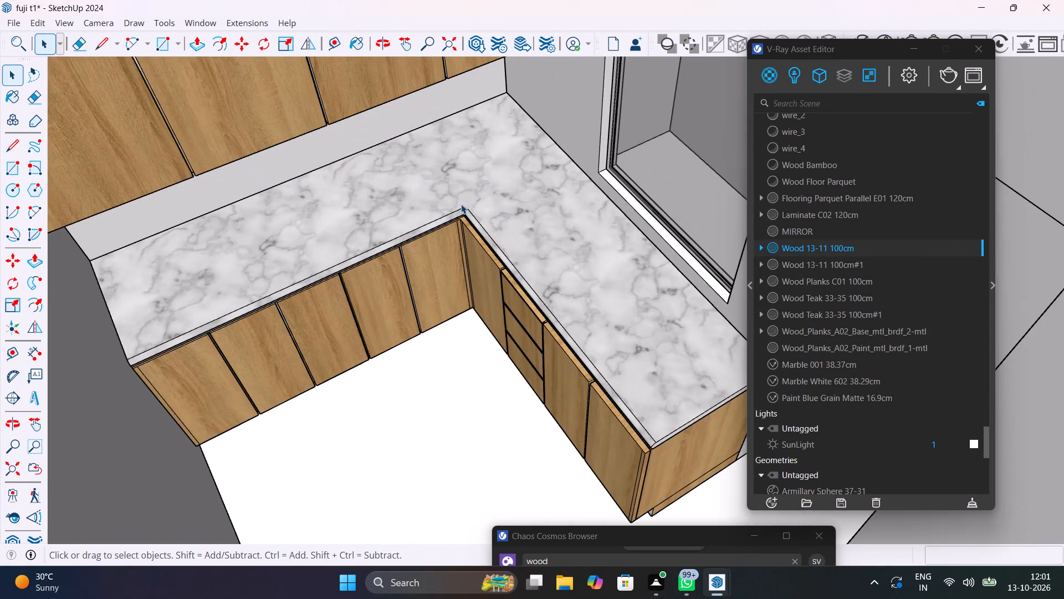
{"action": "scroll", "coordinate": [391, 209], "scroll_direction": "up", "scroll_amount": 1}
{"action": "middle_click_drag", "start_coordinate": [391, 208], "coordinate": [426, 266], "text": "shift"}
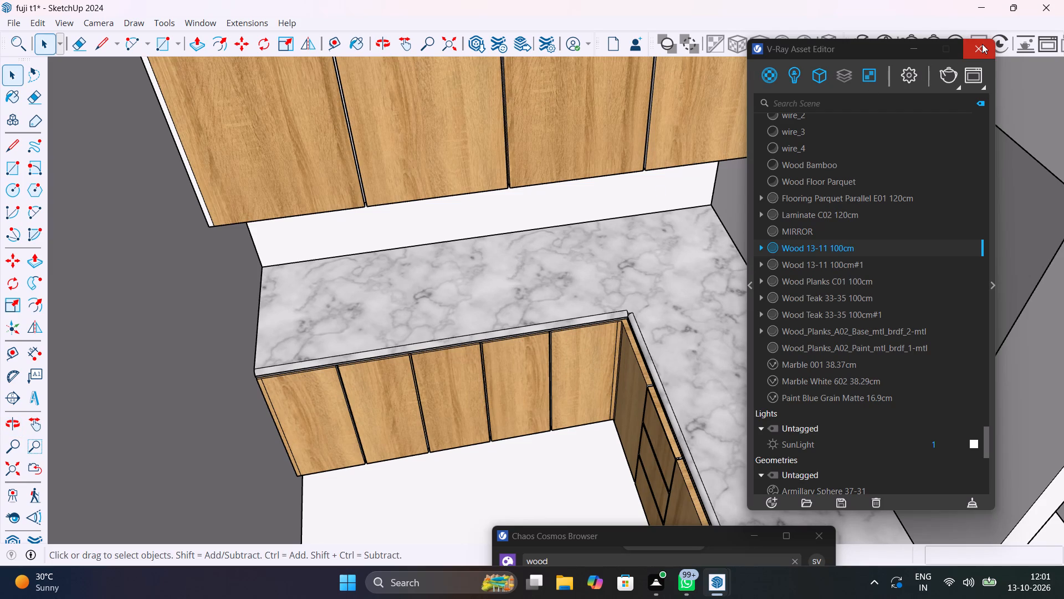
Open 3D Warehouse and close the V-Ray Asset Editor and Chaos Cosmos Browser.
{"action": "left_click", "coordinate": [982, 44]}
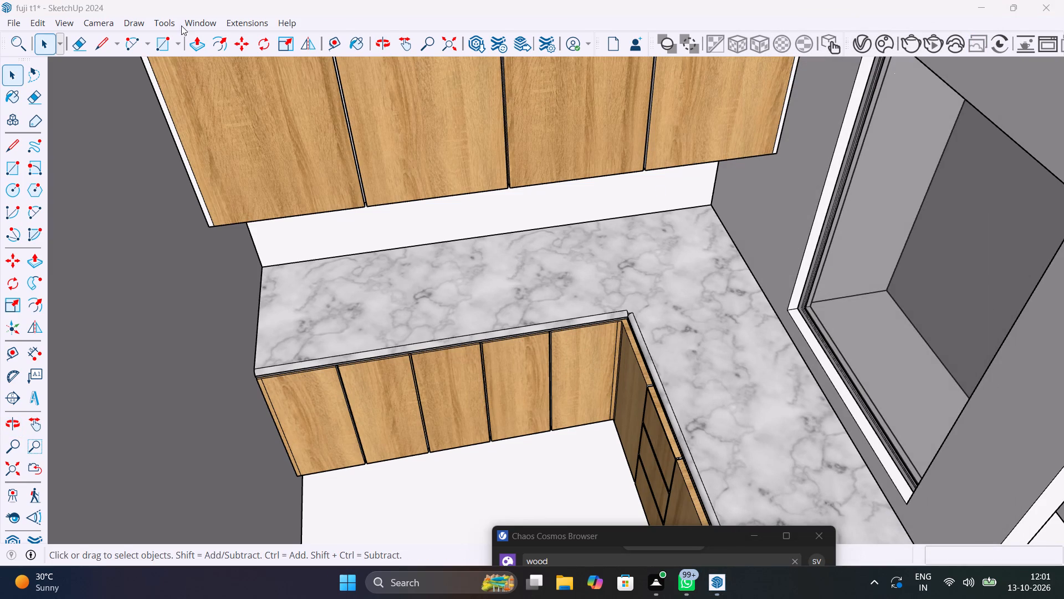
{"action": "left_click", "coordinate": [202, 26]}
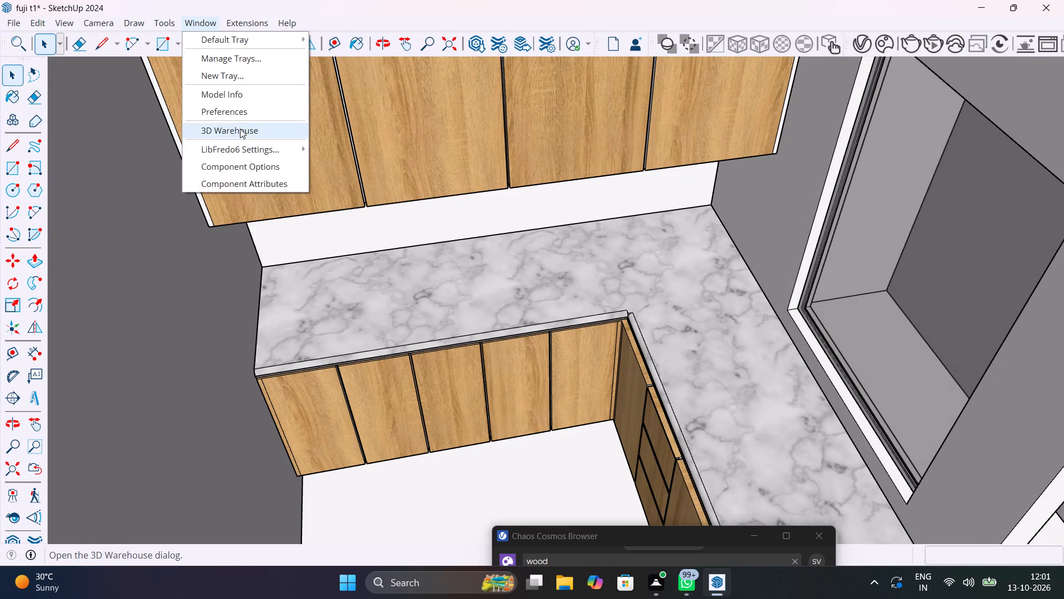
{"action": "left_click", "coordinate": [240, 129]}
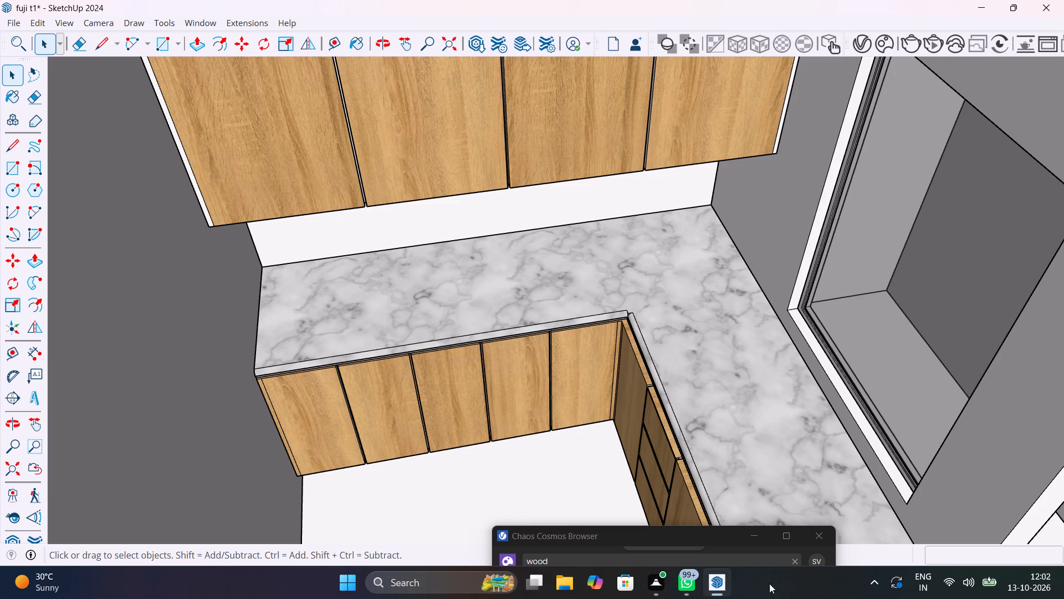
{"action": "left_click", "coordinate": [819, 539]}
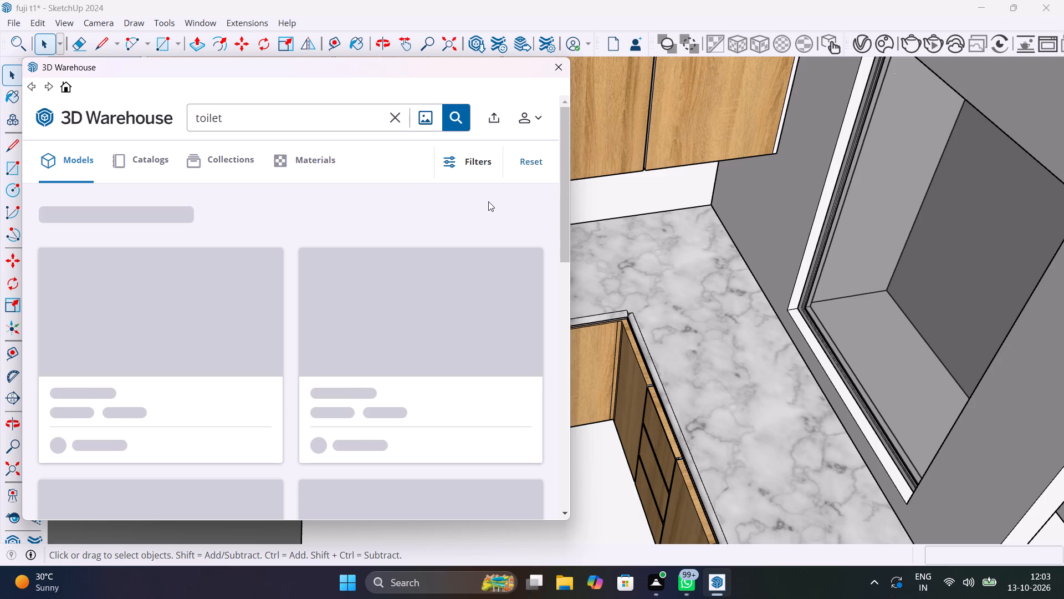
Replace the toilet search in 3D Warehouse with a model search for washbasin.
{"action": "left_click", "coordinate": [307, 121]}
{"action": "key", "text": "BackSpace"}
{"action": "key", "text": "BackSpace"}
{"action": "key", "text": "BackSpace"}
{"action": "key", "text": "BackSpace"}
{"action": "key", "text": "BackSpace"}
{"action": "key", "text": "BackSpace"}
{"action": "key", "text": "BackSpace"}
{"action": "key", "text": "BackSpace"}
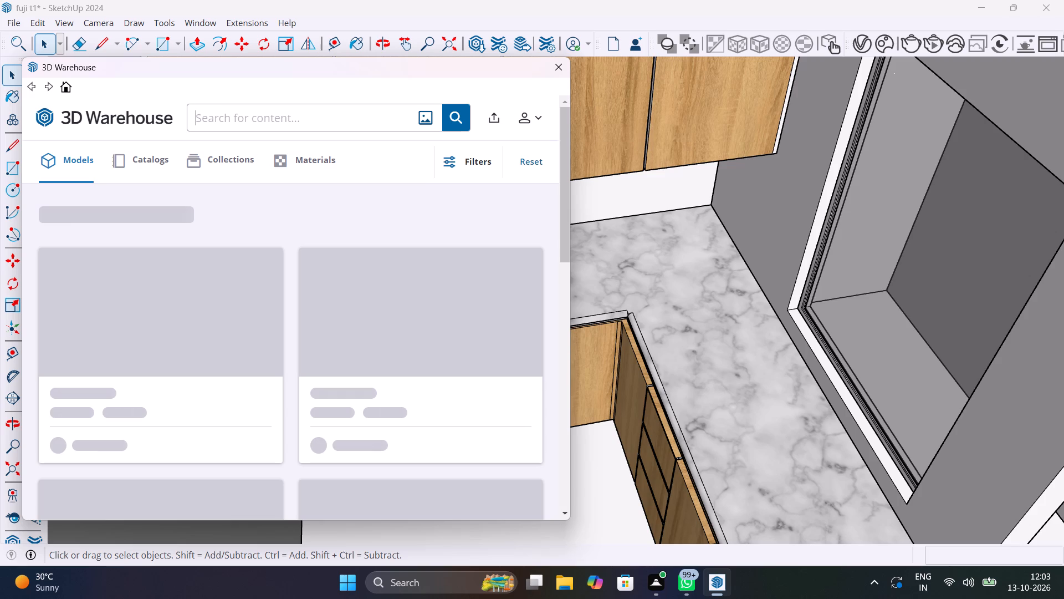
{"action": "type", "text": "wash"}
{"action": "type", "text": "basin"}
{"action": "key", "text": "Return"}
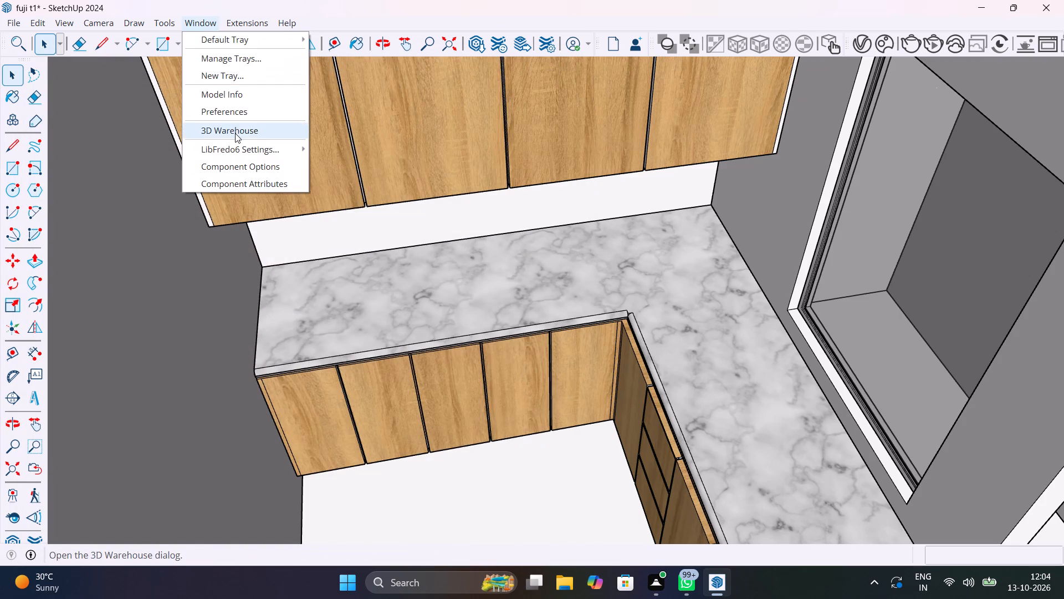
{"action": "left_click", "coordinate": [235, 133]}
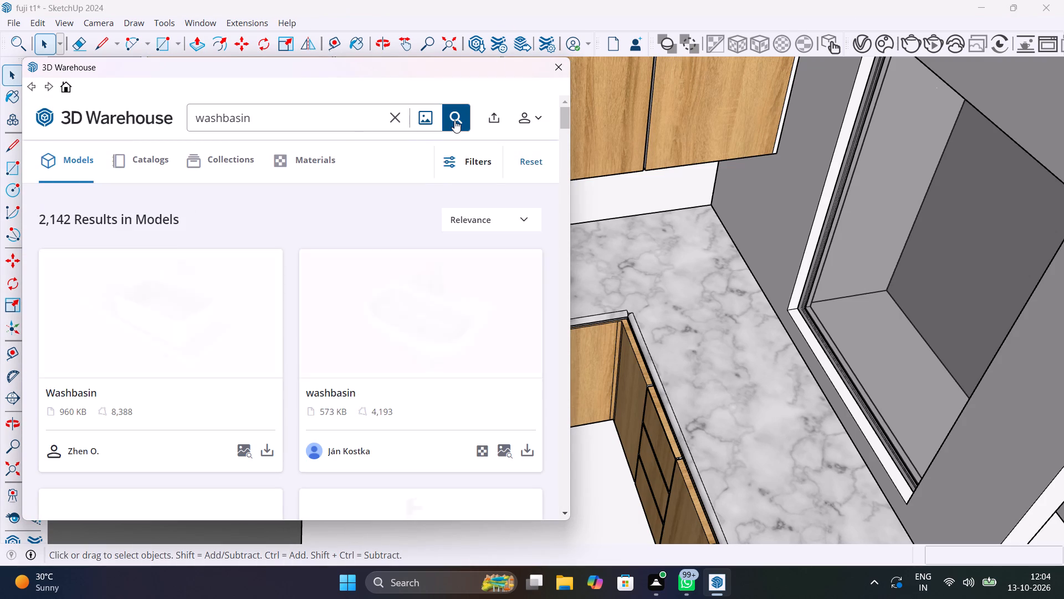
Browse the washbasin models through the whole loaded list and return to the first results to look for a suitable basin.
{"action": "scroll", "coordinate": [183, 314], "scroll_direction": "down", "scroll_amount": 3}
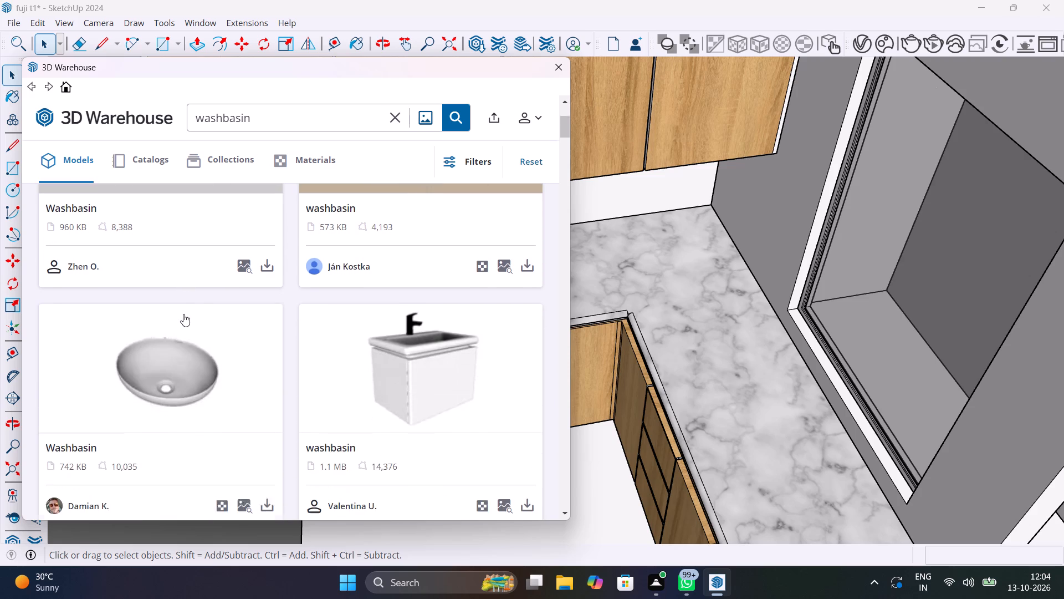
{"action": "scroll", "coordinate": [183, 314], "scroll_direction": "down", "scroll_amount": 8}
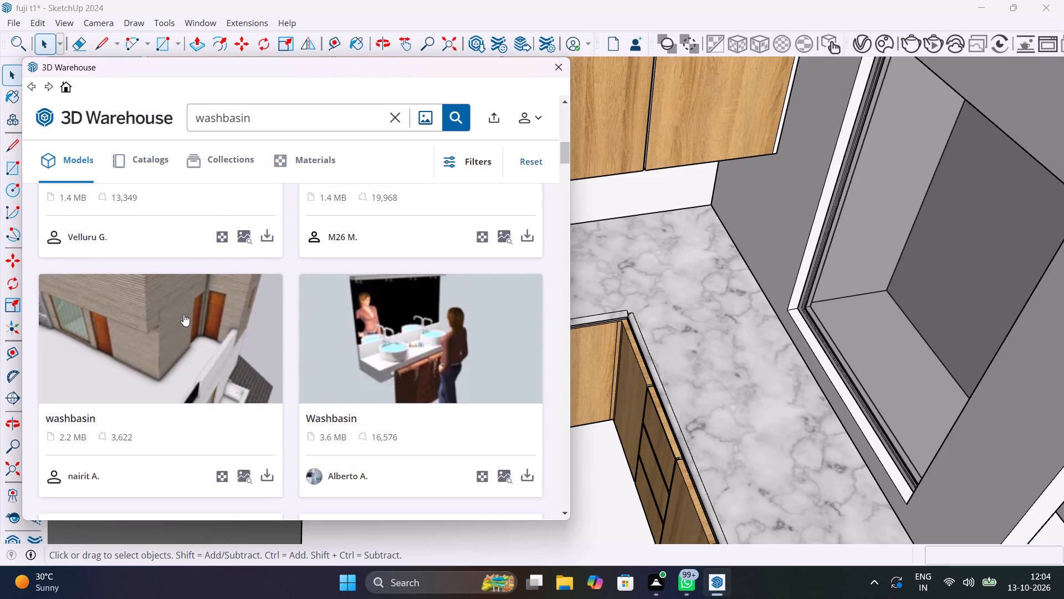
{"action": "scroll", "coordinate": [183, 314], "scroll_direction": "down", "scroll_amount": 8}
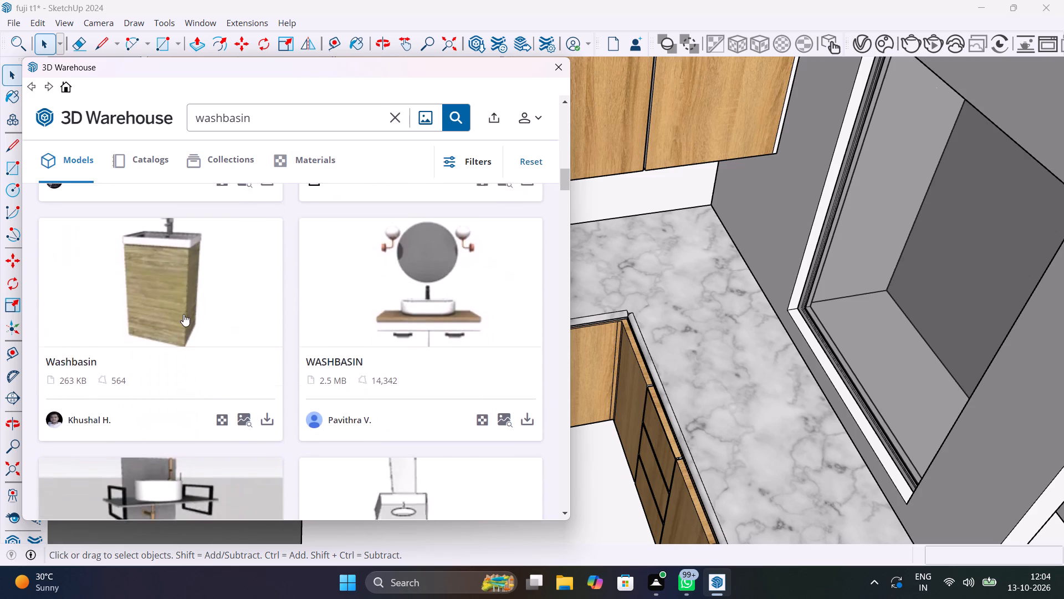
{"action": "scroll", "coordinate": [183, 314], "scroll_direction": "down", "scroll_amount": 8}
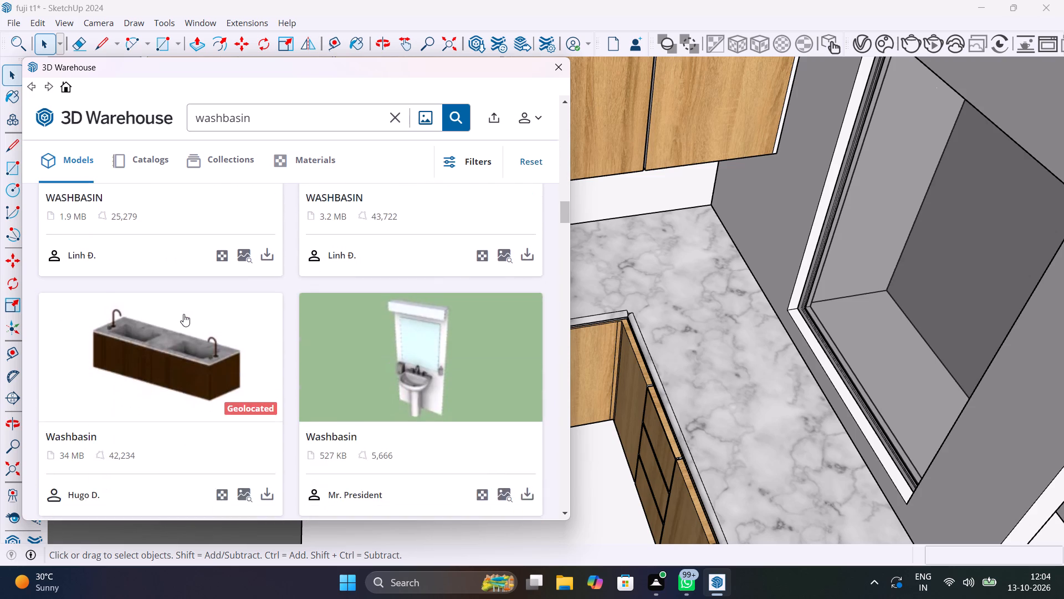
{"action": "scroll", "coordinate": [183, 314], "scroll_direction": "down", "scroll_amount": 9}
{"action": "scroll", "coordinate": [183, 314], "scroll_direction": "up", "scroll_amount": 1}
{"action": "scroll", "coordinate": [183, 314], "scroll_direction": "down", "scroll_amount": 3}
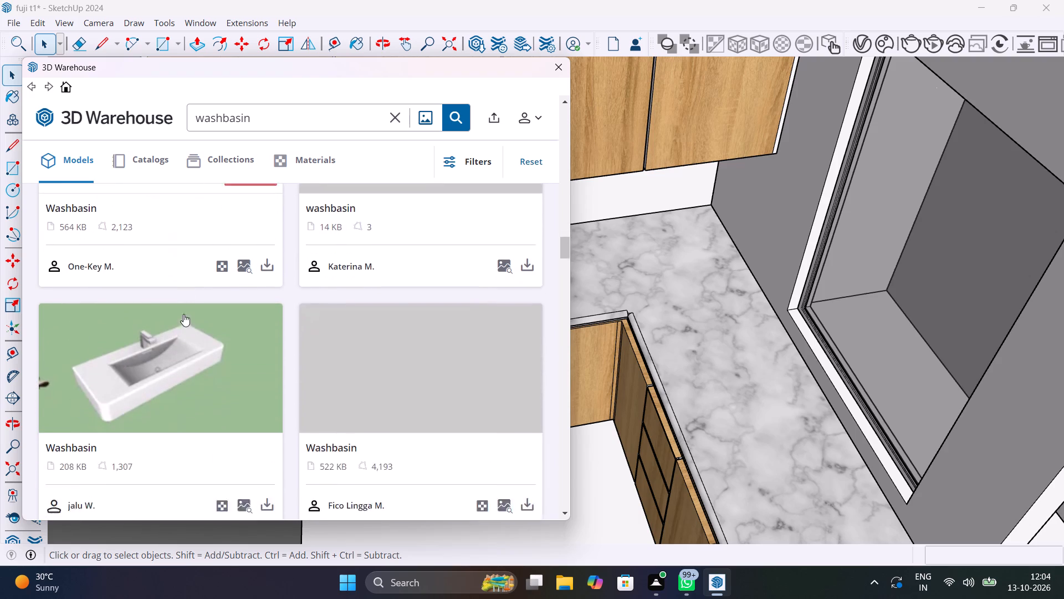
{"action": "scroll", "coordinate": [183, 314], "scroll_direction": "down", "scroll_amount": 7}
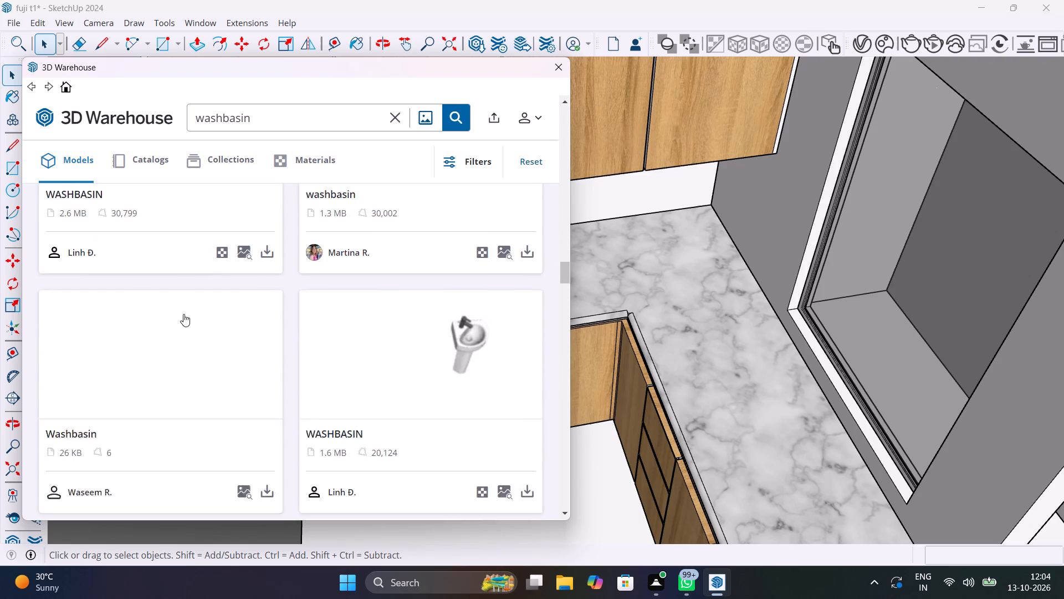
{"action": "scroll", "coordinate": [183, 314], "scroll_direction": "down", "scroll_amount": 10}
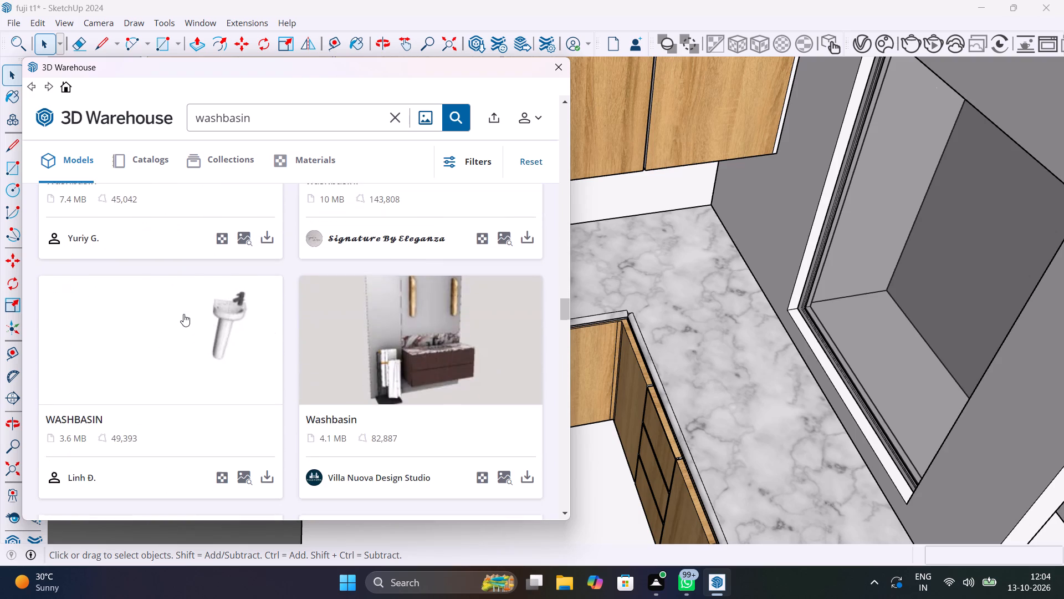
{"action": "scroll", "coordinate": [183, 314], "scroll_direction": "down", "scroll_amount": 7}
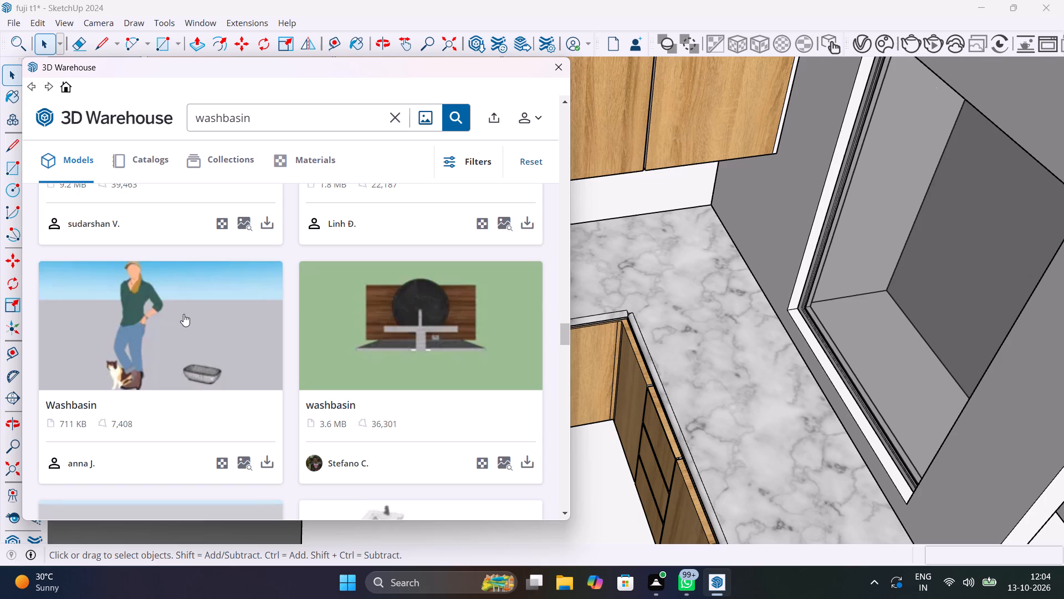
{"action": "scroll", "coordinate": [183, 314], "scroll_direction": "down", "scroll_amount": 10}
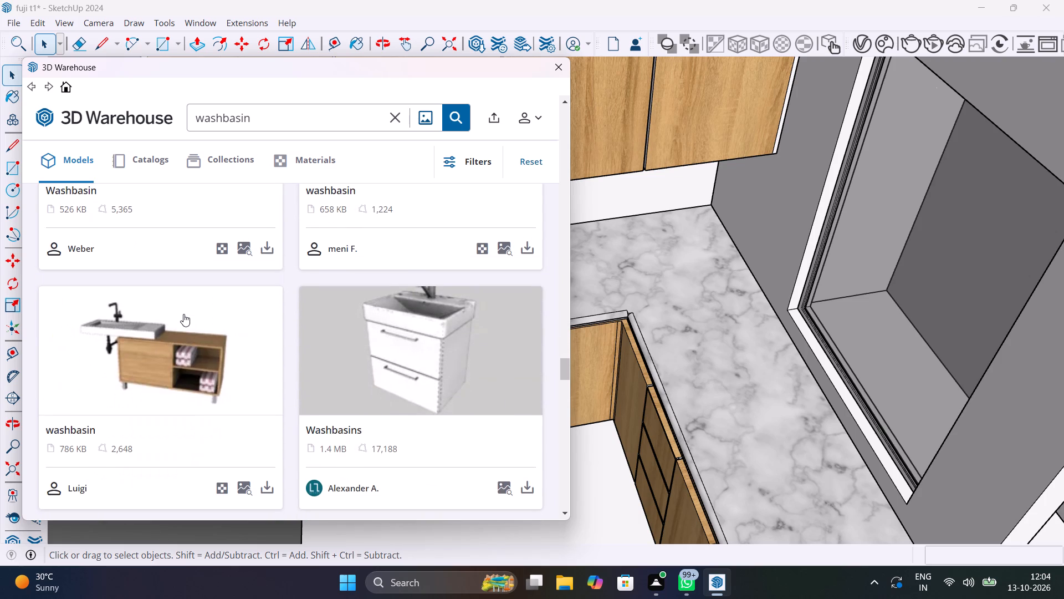
{"action": "scroll", "coordinate": [183, 314], "scroll_direction": "down", "scroll_amount": 5}
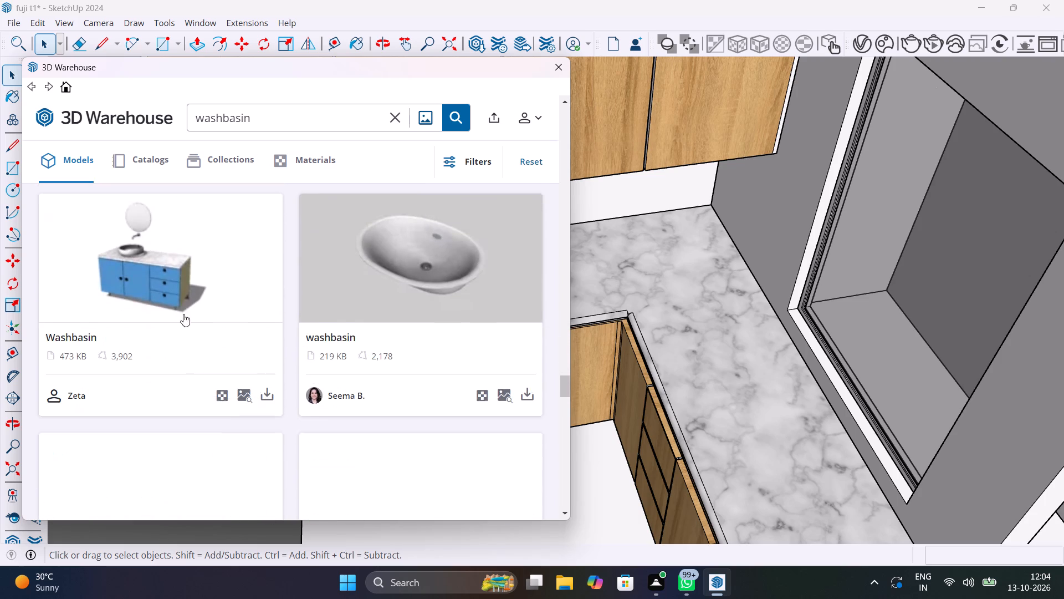
{"action": "scroll", "coordinate": [183, 314], "scroll_direction": "down", "scroll_amount": 5}
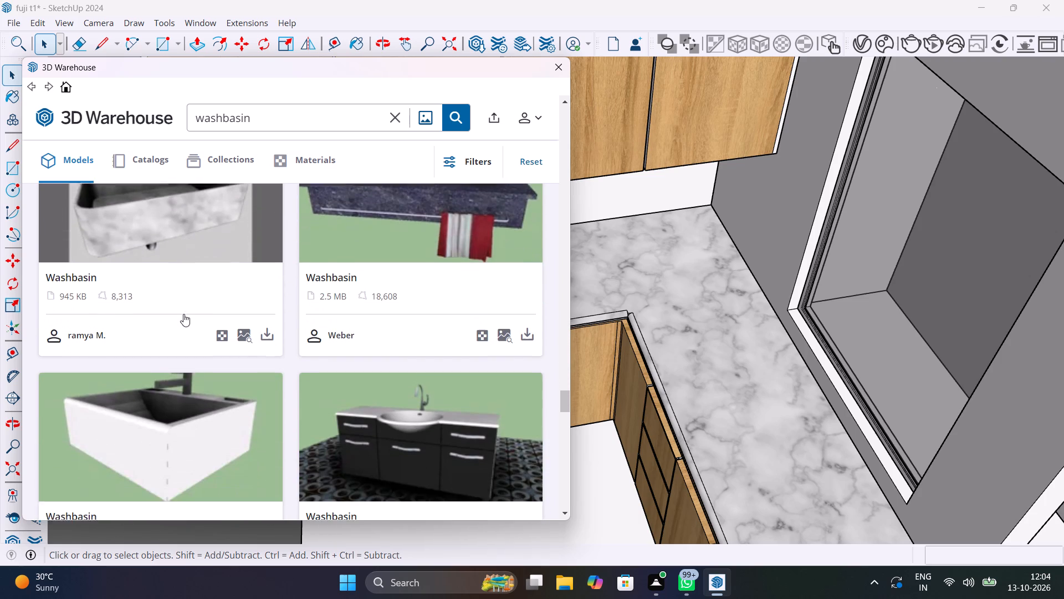
{"action": "scroll", "coordinate": [183, 314], "scroll_direction": "down", "scroll_amount": 2}
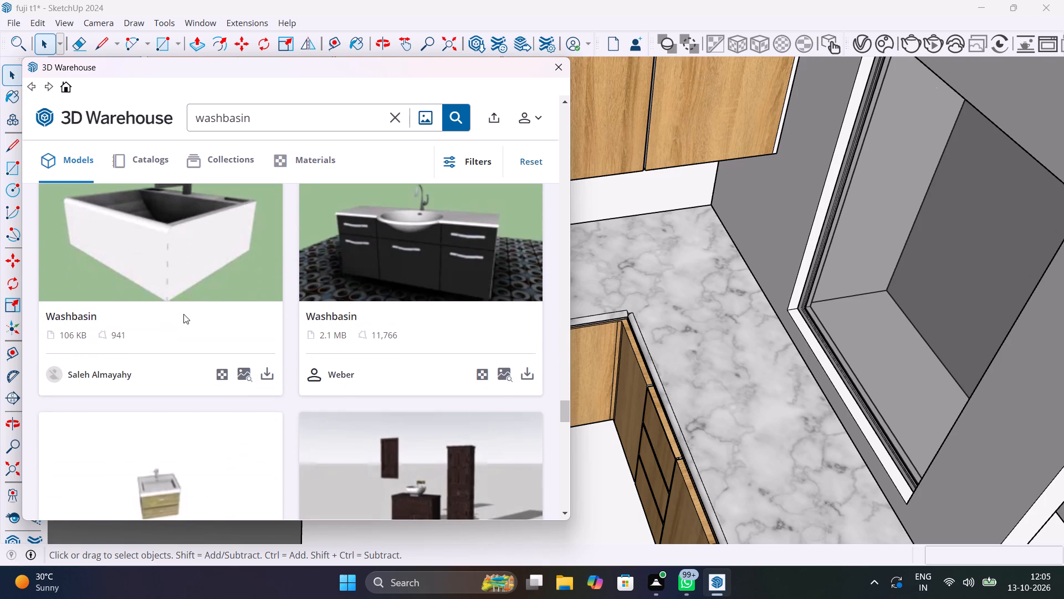
{"action": "scroll", "coordinate": [183, 314], "scroll_direction": "down", "scroll_amount": 5}
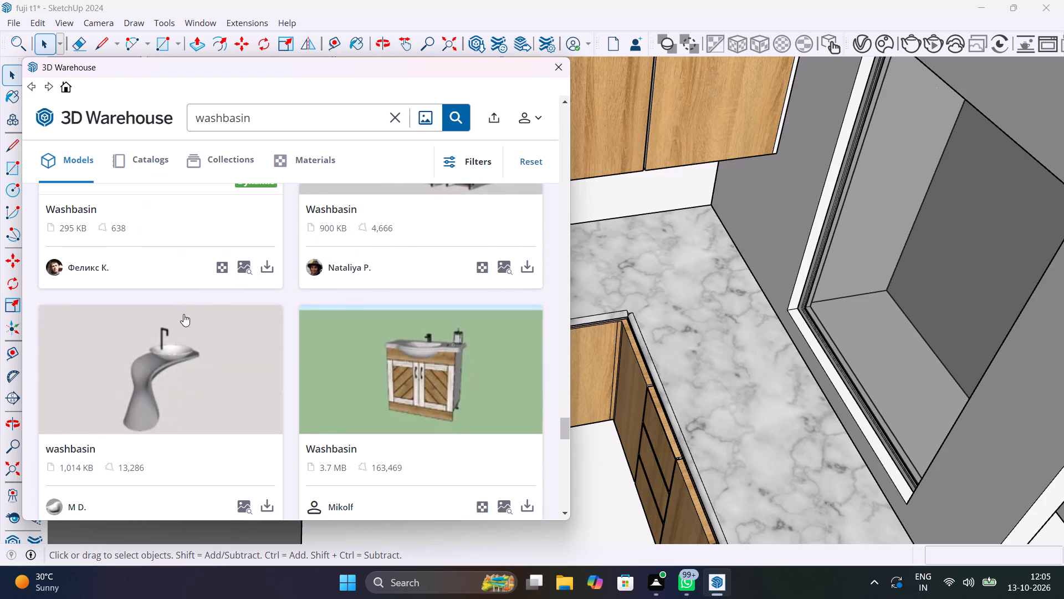
{"action": "scroll", "coordinate": [183, 314], "scroll_direction": "down", "scroll_amount": 5}
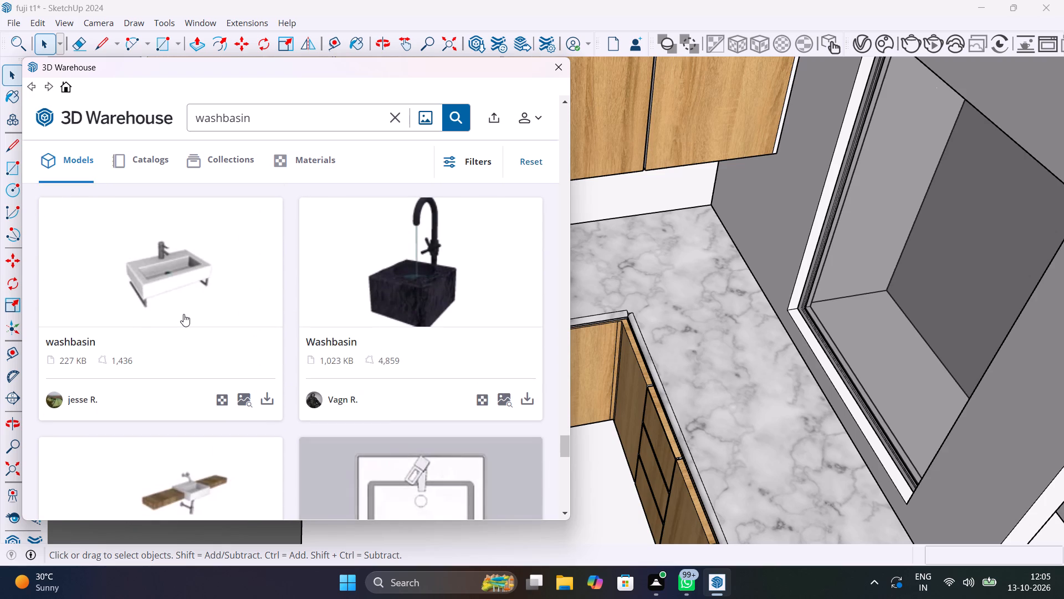
{"action": "scroll", "coordinate": [183, 314], "scroll_direction": "down", "scroll_amount": 1}
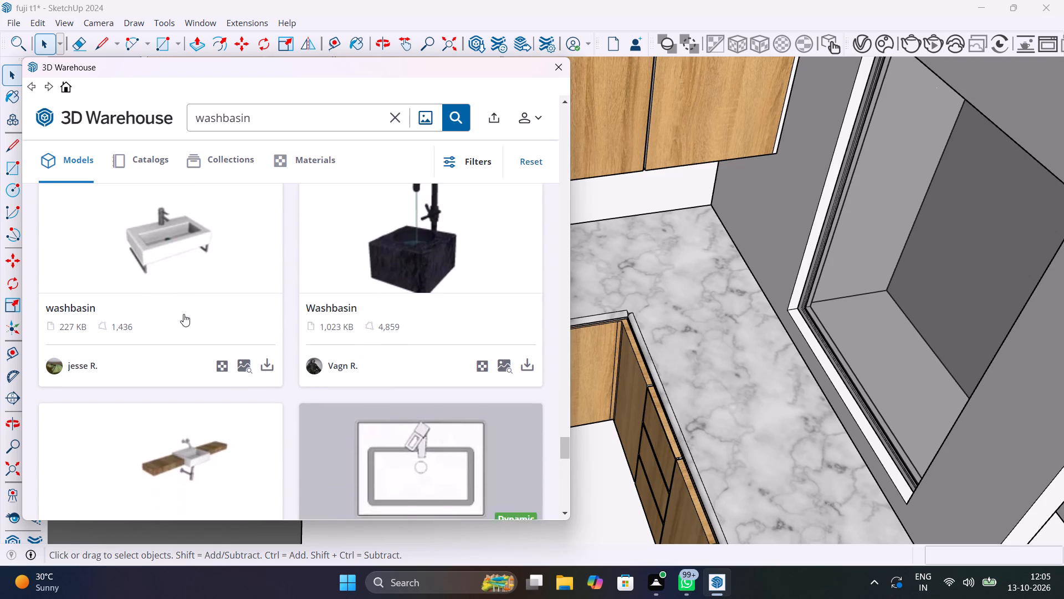
{"action": "scroll", "coordinate": [183, 314], "scroll_direction": "up", "scroll_amount": 2}
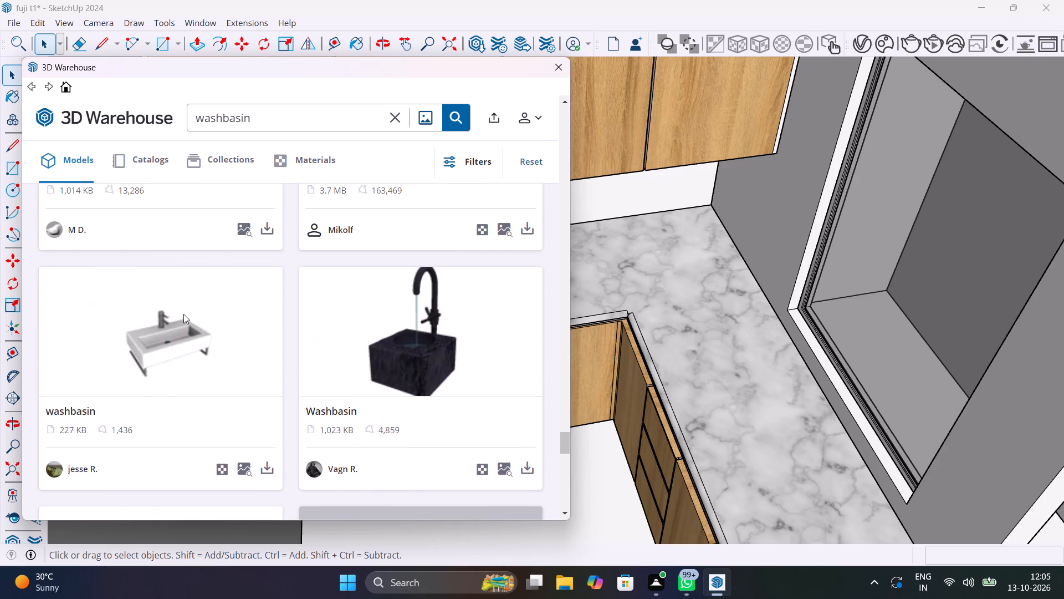
{"action": "scroll", "coordinate": [183, 314], "scroll_direction": "down", "scroll_amount": 5}
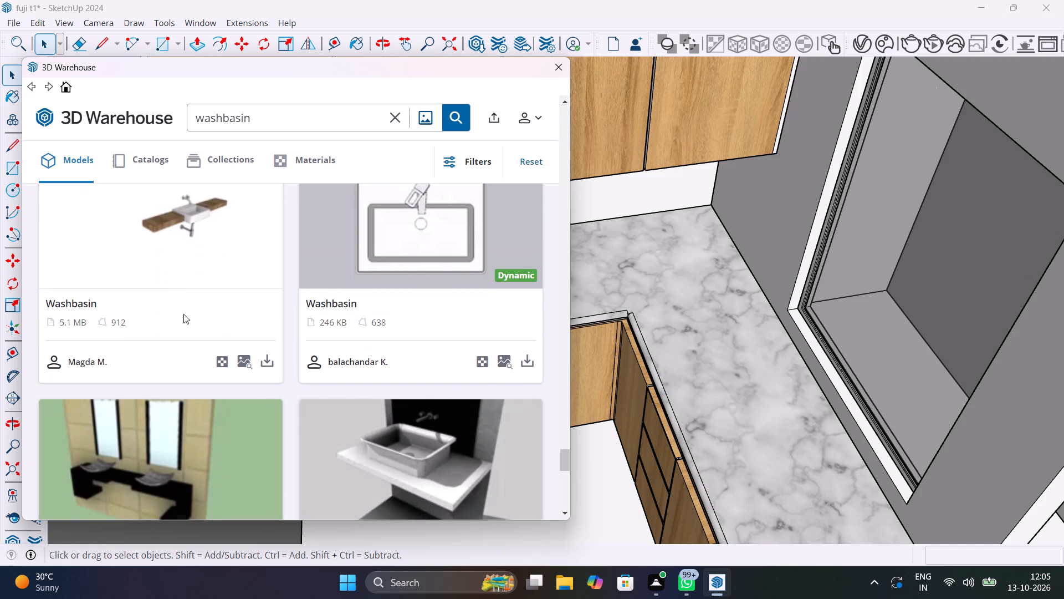
{"action": "scroll", "coordinate": [183, 314], "scroll_direction": "down", "scroll_amount": 4}
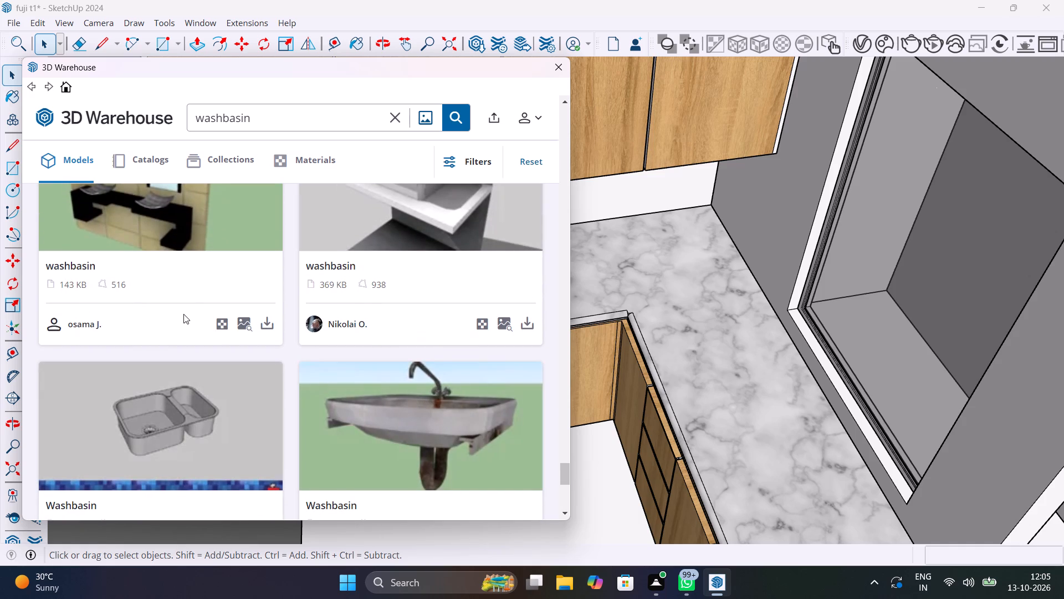
{"action": "scroll", "coordinate": [183, 314], "scroll_direction": "down", "scroll_amount": 7}
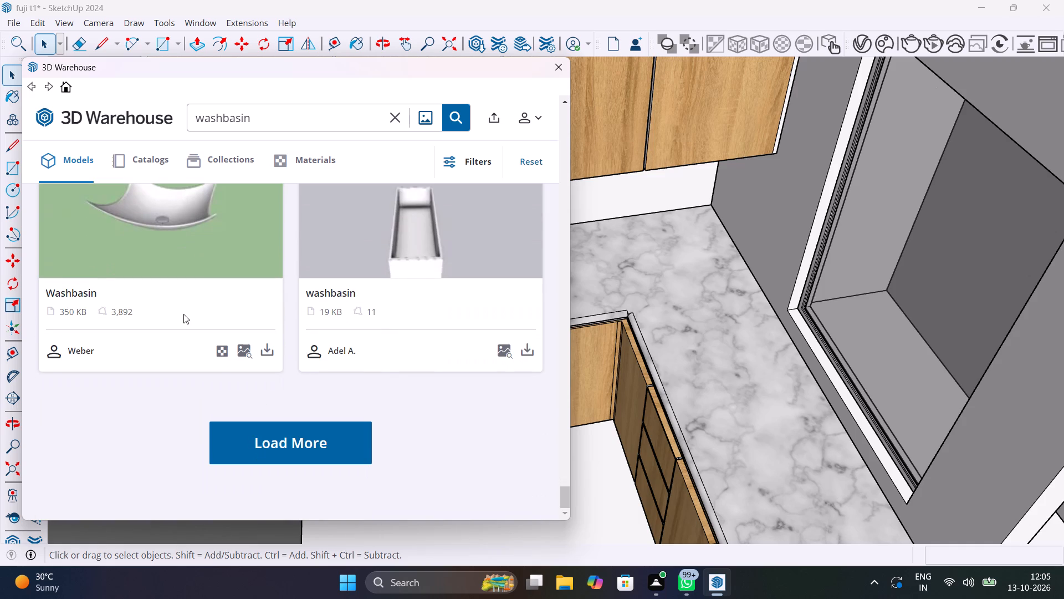
{"action": "left_click", "coordinate": [456, 115]}
{"action": "left_click_drag", "start_coordinate": [562, 492], "coordinate": [569, 143]}
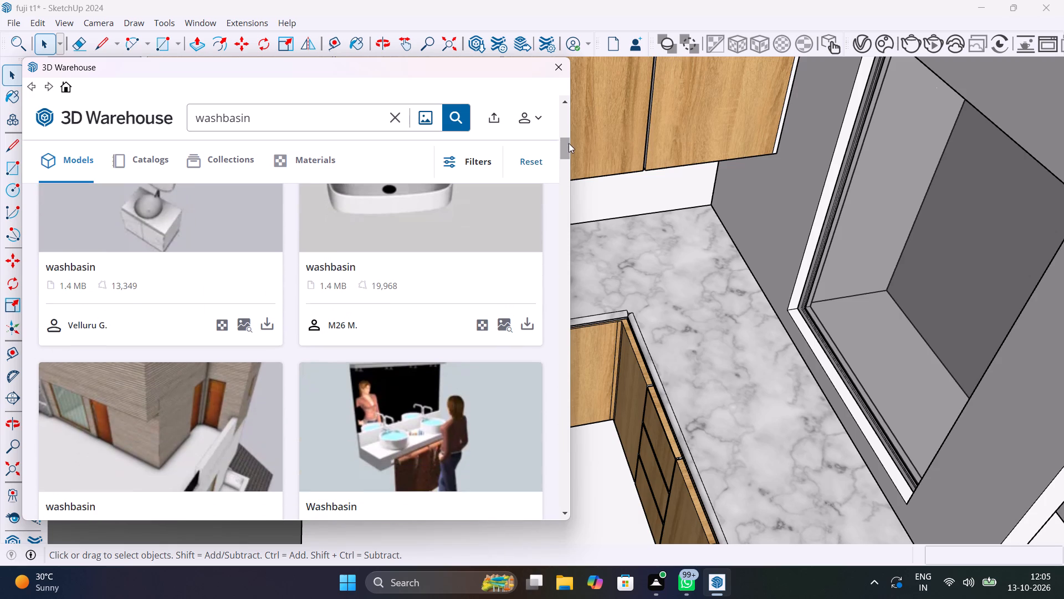
{"action": "left_click_drag", "start_coordinate": [565, 151], "coordinate": [568, 94]}
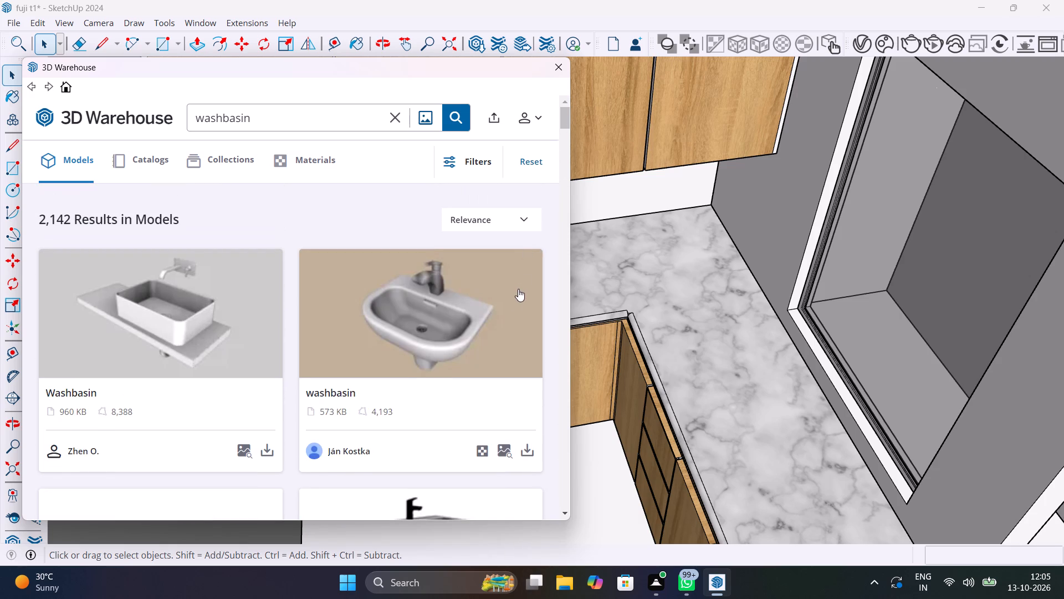
Browse further down the washbasin model results to look for a basin that suits the kitchen countertop.
{"action": "scroll", "coordinate": [458, 377], "scroll_direction": "down", "scroll_amount": 3}
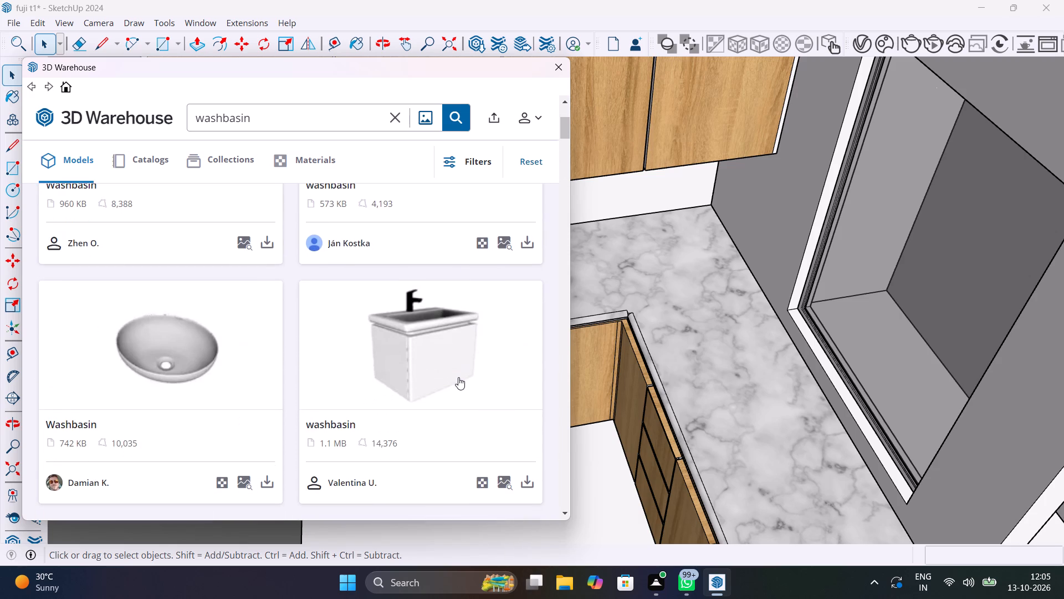
{"action": "scroll", "coordinate": [458, 377], "scroll_direction": "down", "scroll_amount": 6}
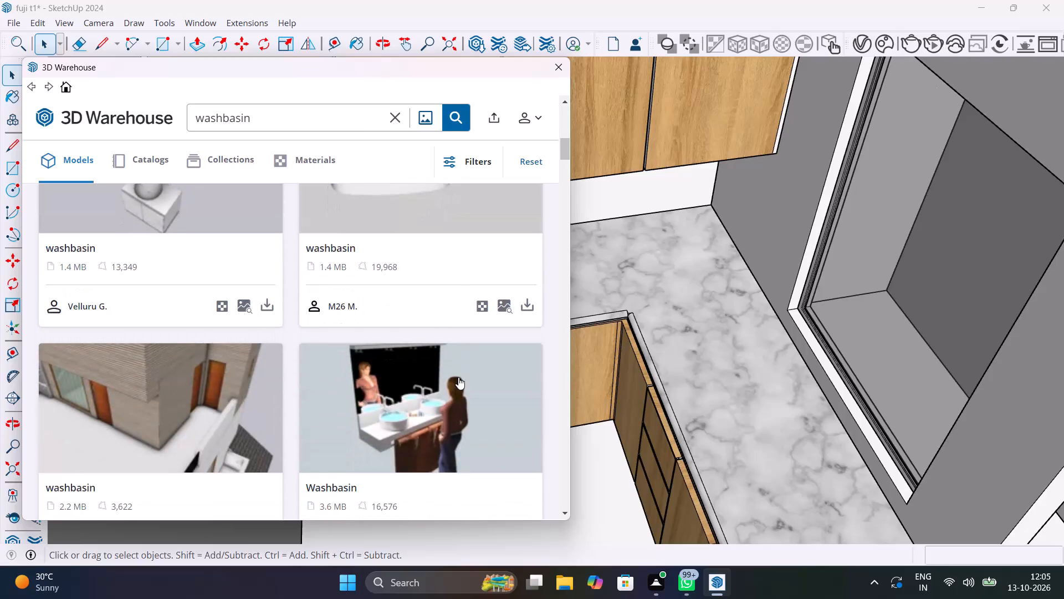
{"action": "scroll", "coordinate": [458, 377], "scroll_direction": "down", "scroll_amount": 4}
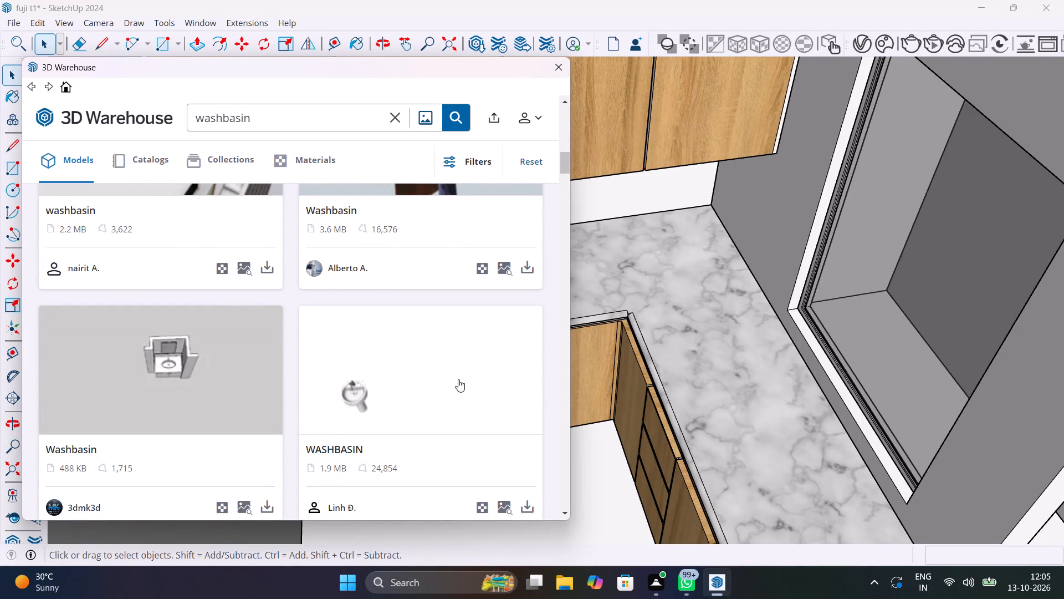
{"action": "scroll", "coordinate": [458, 379], "scroll_direction": "down", "scroll_amount": 9}
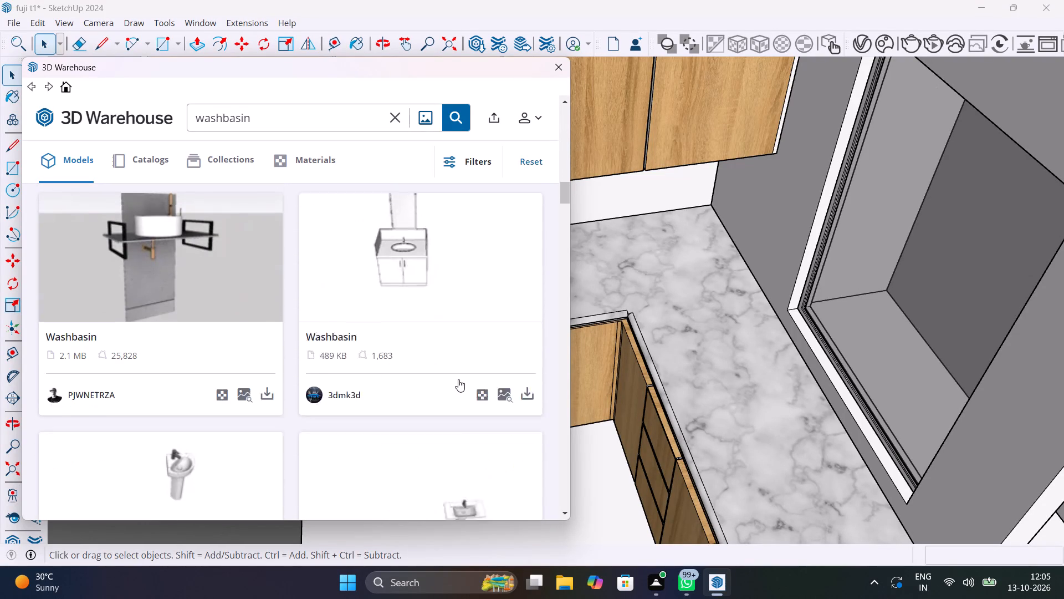
{"action": "scroll", "coordinate": [458, 379], "scroll_direction": "up", "scroll_amount": 2}
{"action": "scroll", "coordinate": [458, 379], "scroll_direction": "down", "scroll_amount": 5}
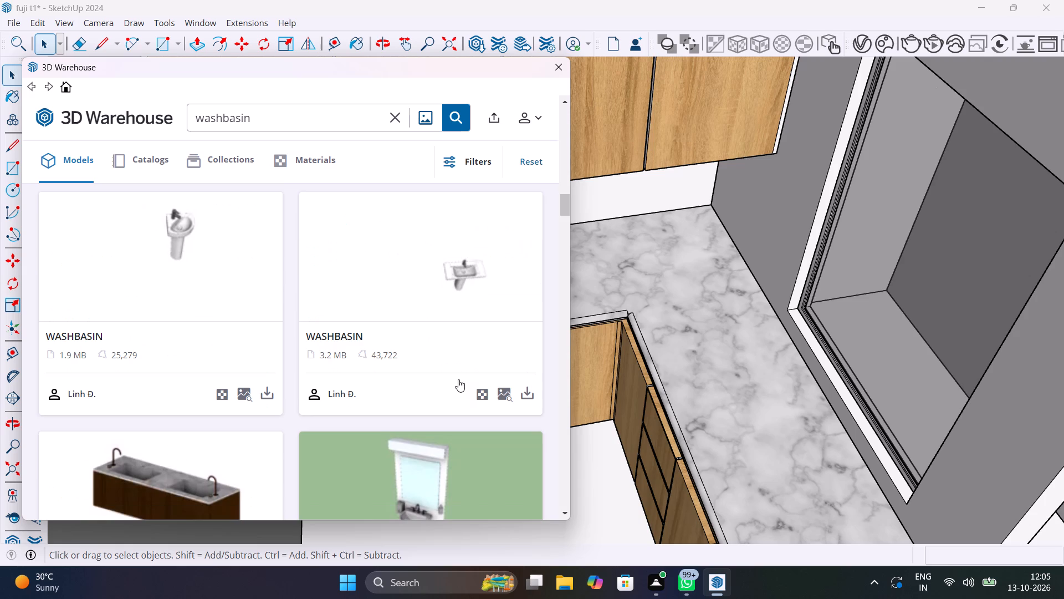
{"action": "scroll", "coordinate": [458, 379], "scroll_direction": "down", "scroll_amount": 9}
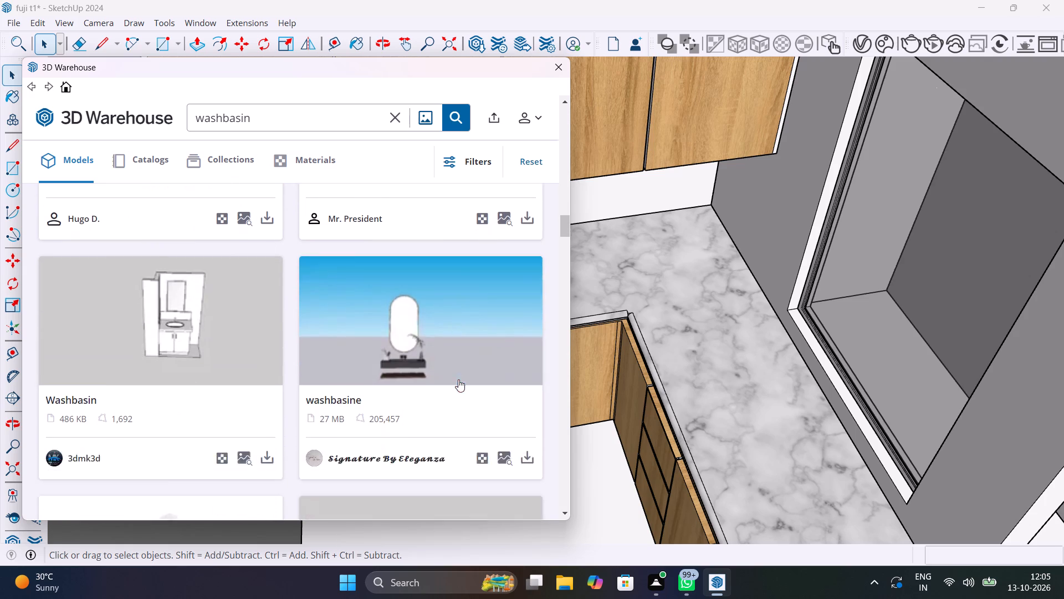
{"action": "scroll", "coordinate": [458, 379], "scroll_direction": "down", "scroll_amount": 4}
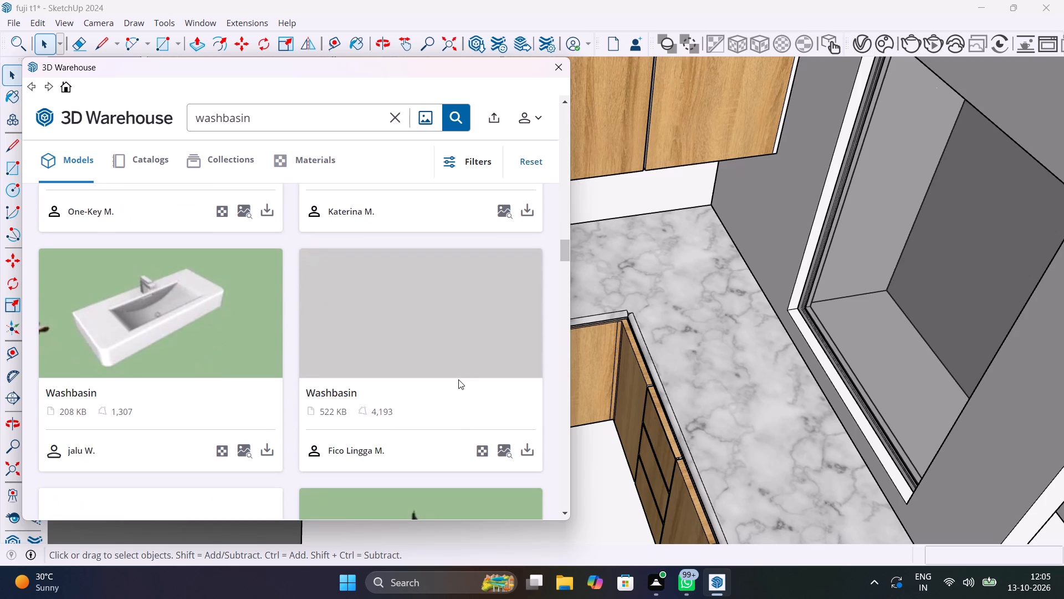
{"action": "scroll", "coordinate": [458, 379], "scroll_direction": "down", "scroll_amount": 8}
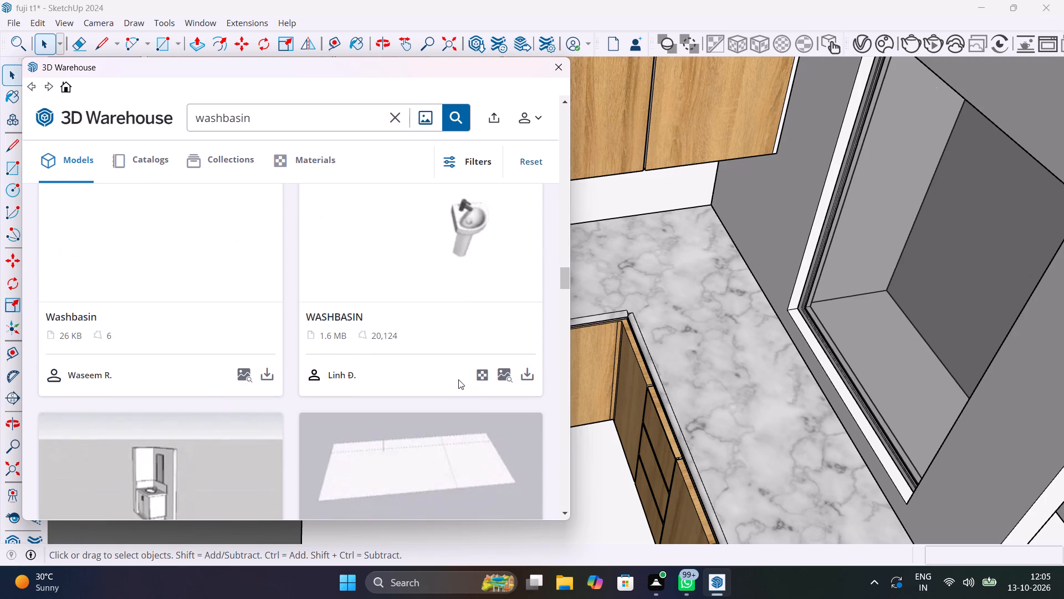
{"action": "scroll", "coordinate": [458, 379], "scroll_direction": "up", "scroll_amount": 2}
{"action": "scroll", "coordinate": [458, 379], "scroll_direction": "down", "scroll_amount": 4}
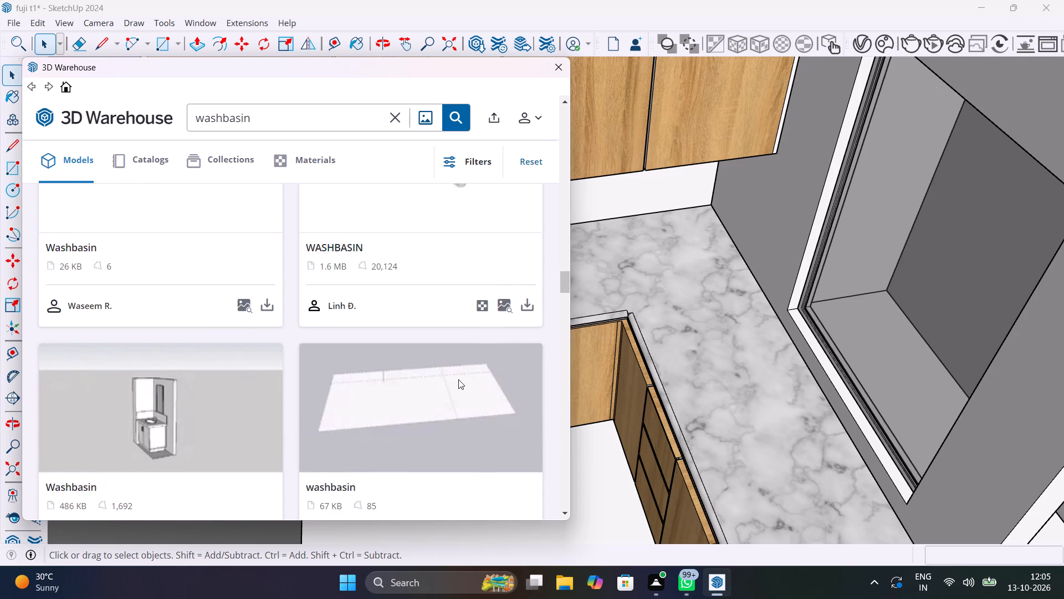
{"action": "scroll", "coordinate": [458, 379], "scroll_direction": "down", "scroll_amount": 11}
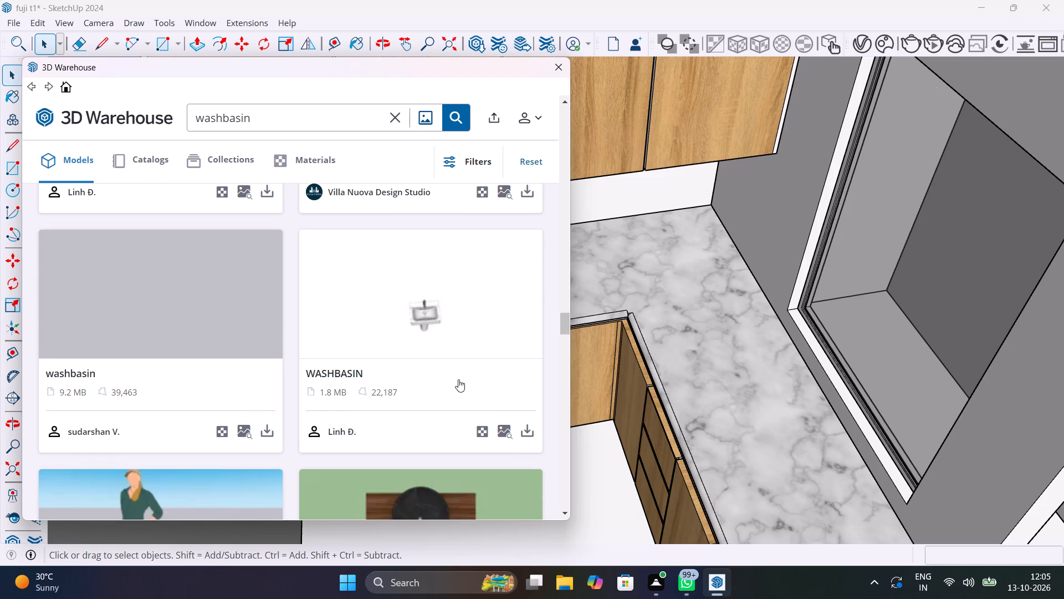
{"action": "scroll", "coordinate": [458, 379], "scroll_direction": "down", "scroll_amount": 8}
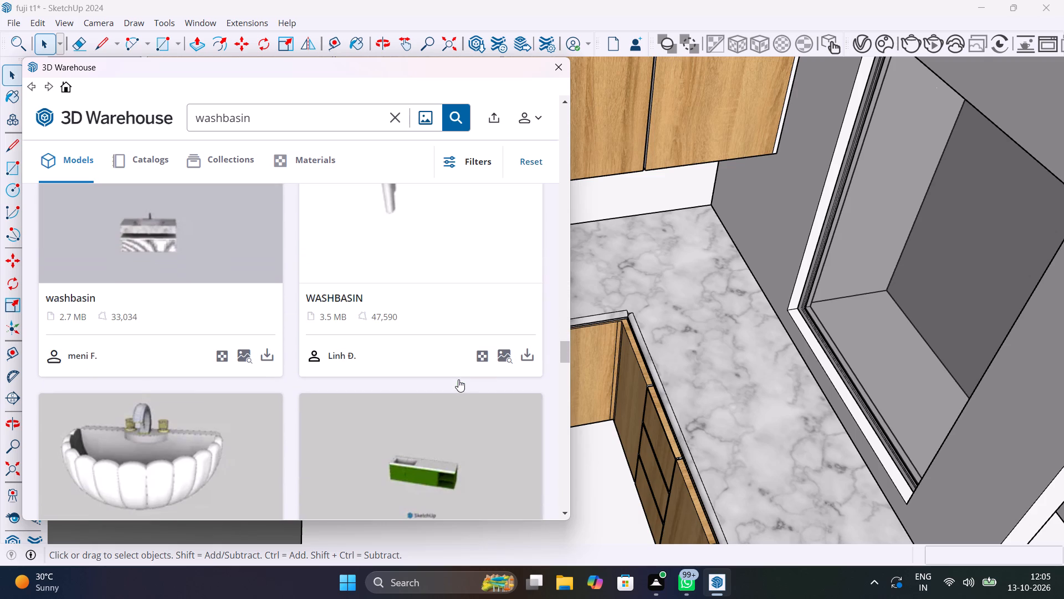
{"action": "scroll", "coordinate": [458, 379], "scroll_direction": "up", "scroll_amount": 3}
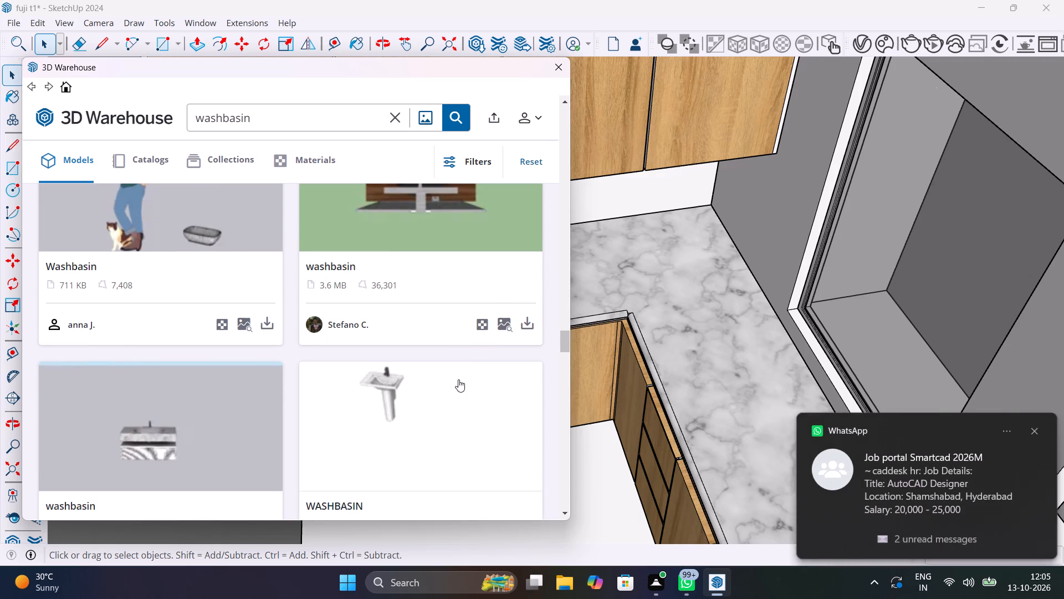
{"action": "scroll", "coordinate": [458, 379], "scroll_direction": "down", "scroll_amount": 3}
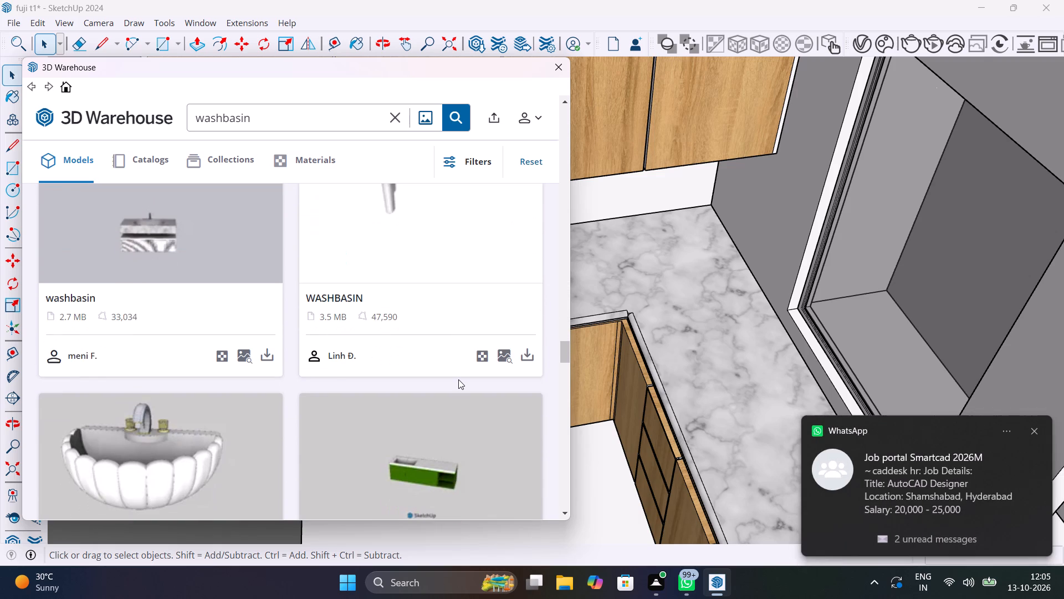
{"action": "scroll", "coordinate": [458, 379], "scroll_direction": "down", "scroll_amount": 1}
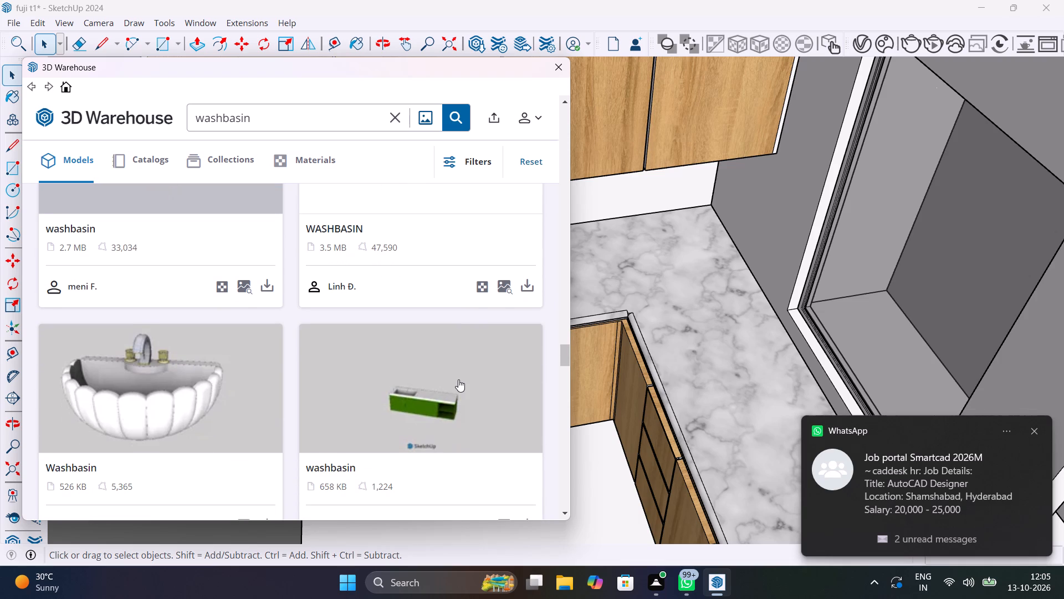
{"action": "scroll", "coordinate": [458, 379], "scroll_direction": "down", "scroll_amount": 3}
{"action": "scroll", "coordinate": [458, 379], "scroll_direction": "up", "scroll_amount": 2}
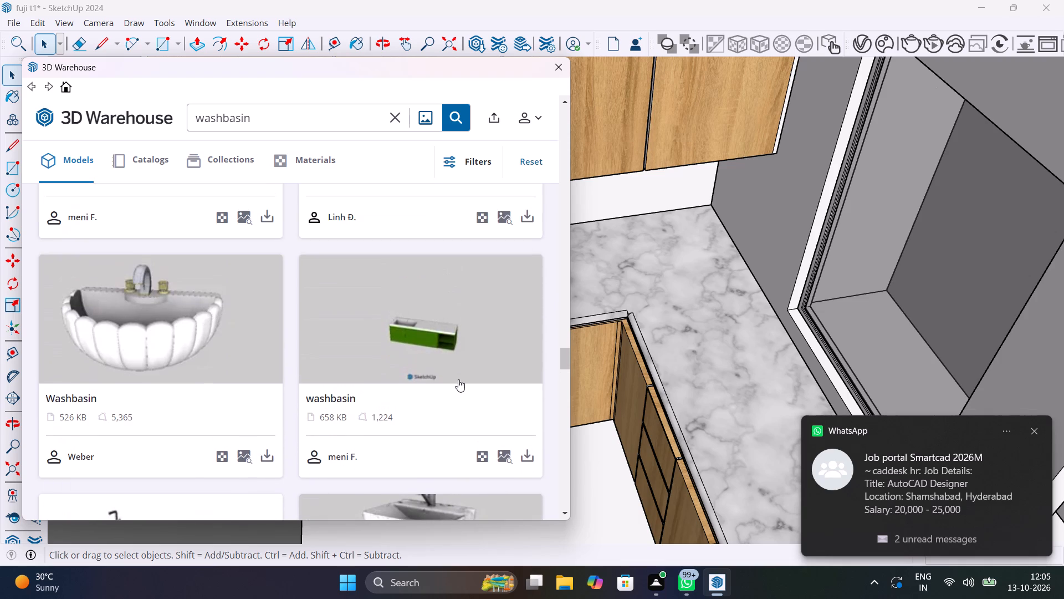
{"action": "scroll", "coordinate": [458, 379], "scroll_direction": "down", "scroll_amount": 3}
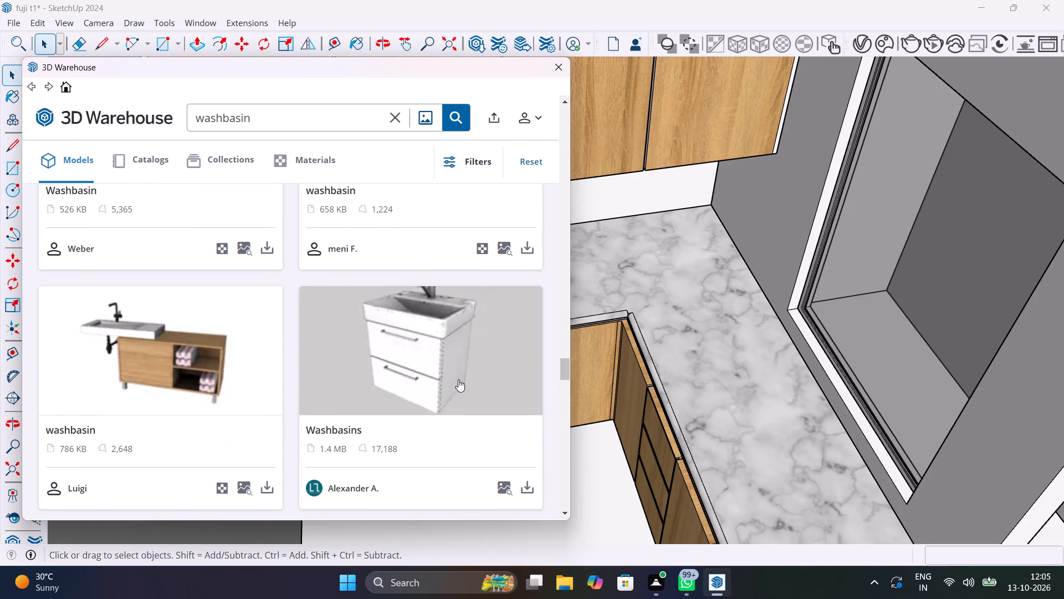
{"action": "scroll", "coordinate": [458, 379], "scroll_direction": "down", "scroll_amount": 7}
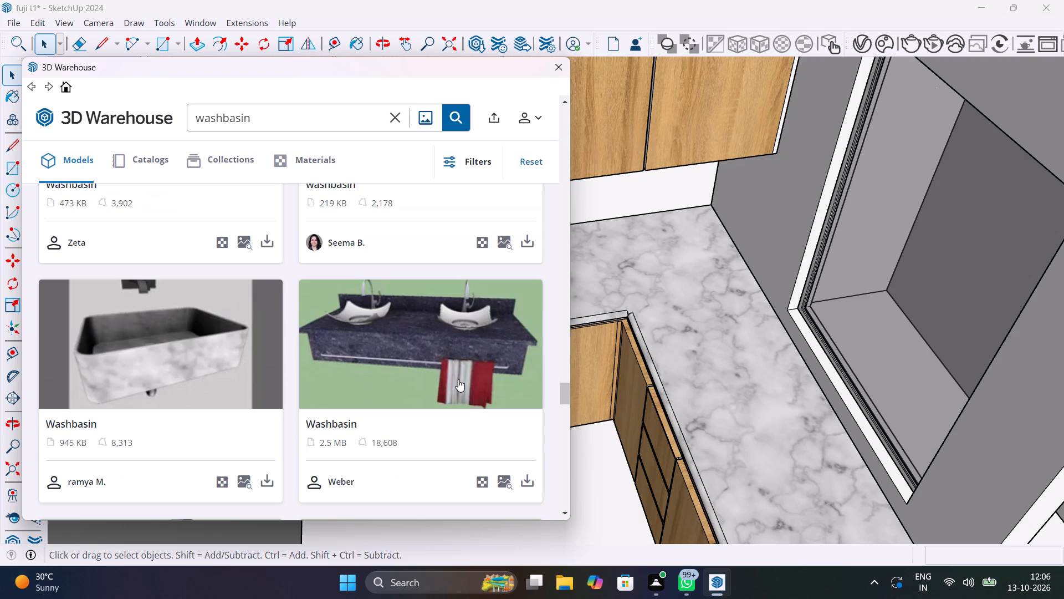
{"action": "scroll", "coordinate": [458, 379], "scroll_direction": "down", "scroll_amount": 3}
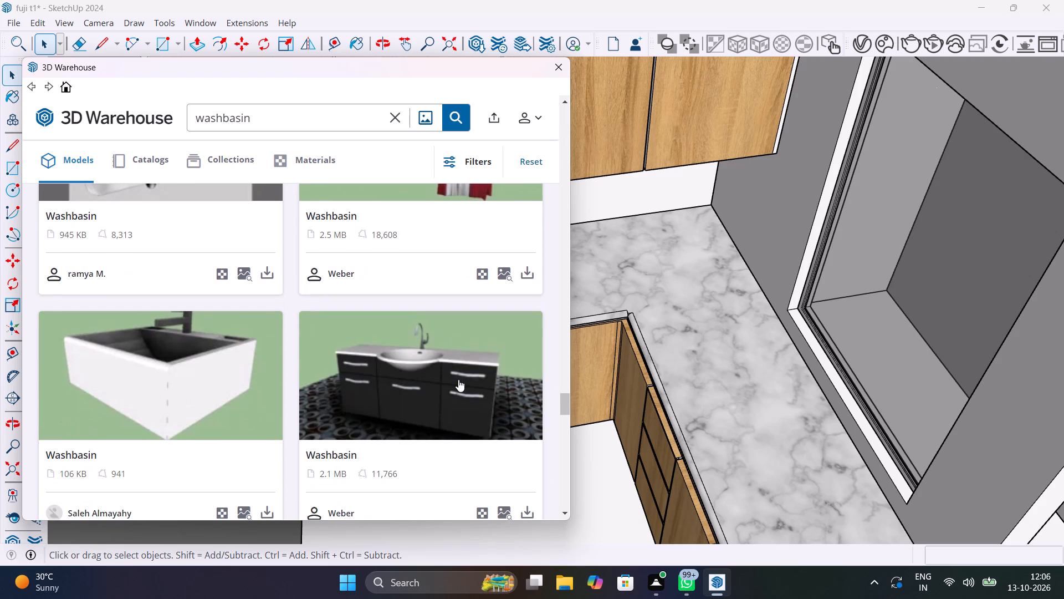
{"action": "scroll", "coordinate": [361, 384], "scroll_direction": "down", "scroll_amount": 1}
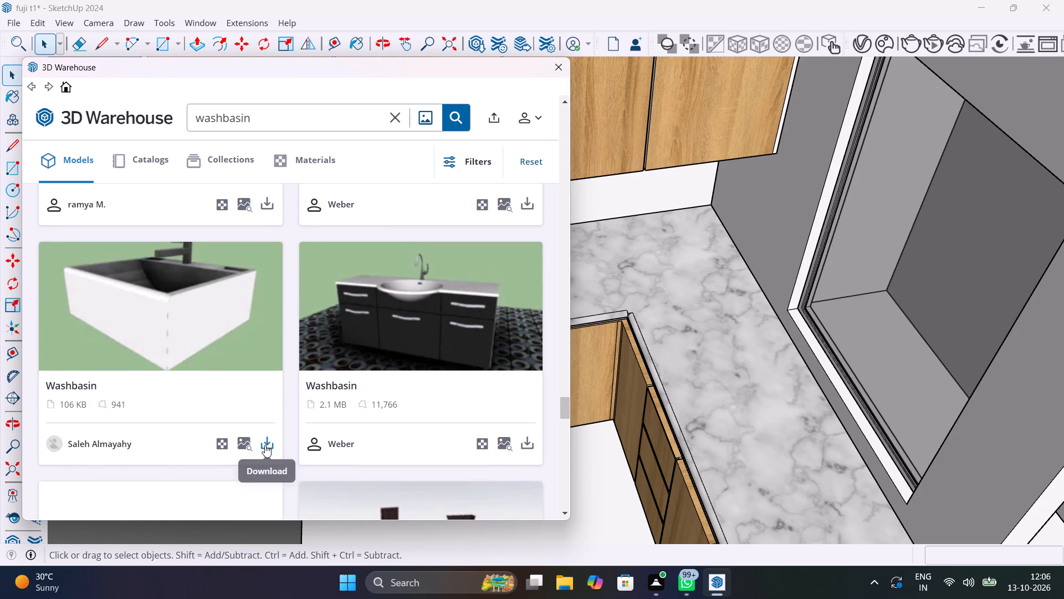
Load the 106 KB white rectangular Washbasin directly into the model and place it at the countertop's front edge below the wall cabinets.
{"action": "left_click", "coordinate": [265, 445]}
{"action": "left_click", "coordinate": [243, 317]}
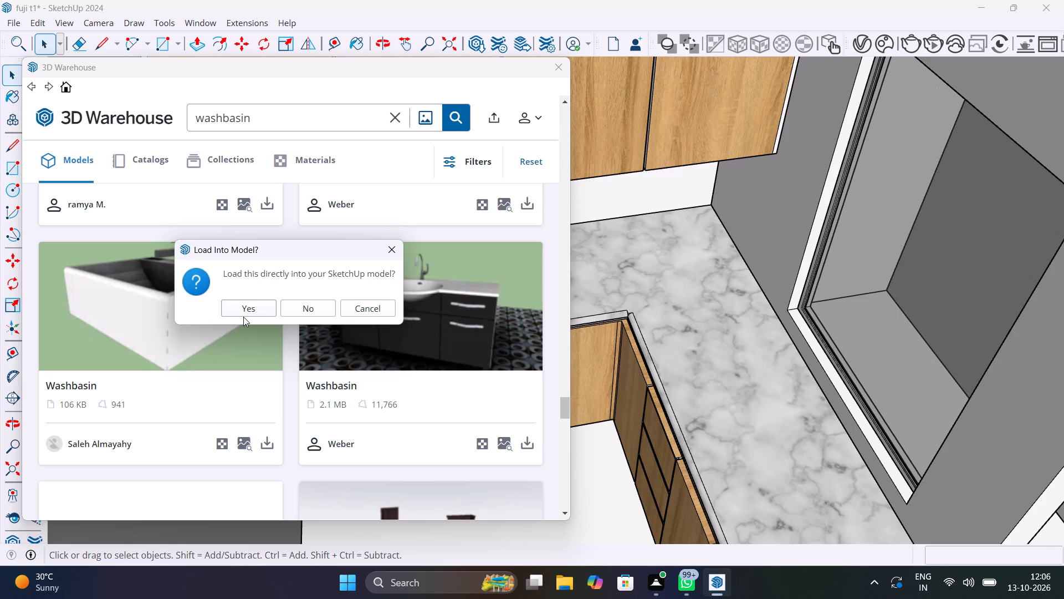
{"action": "left_click", "coordinate": [253, 304]}
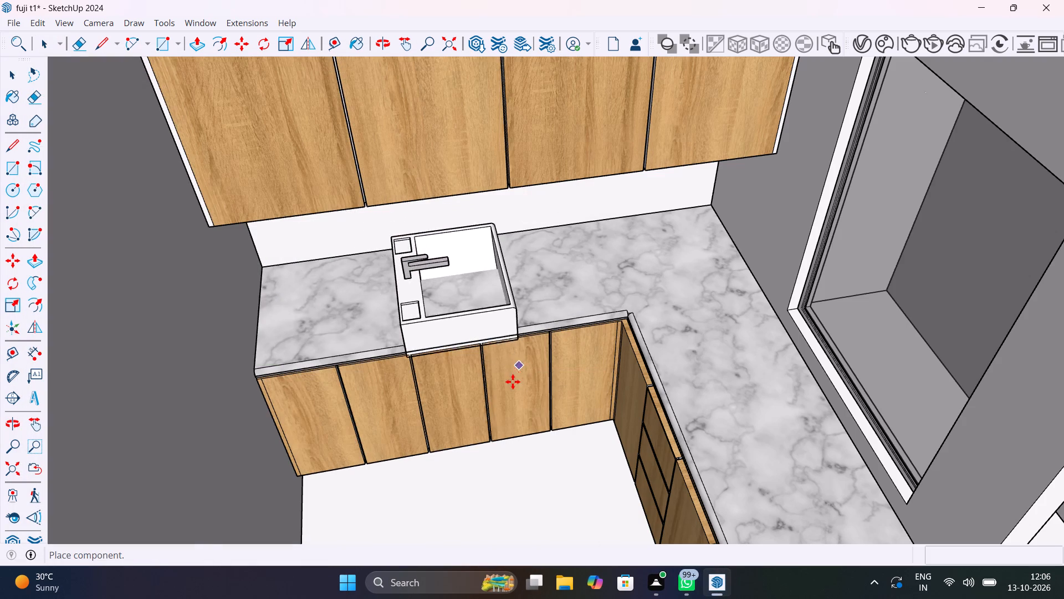
{"action": "scroll", "coordinate": [513, 382], "scroll_direction": "up", "scroll_amount": 8}
{"action": "middle_click_drag", "start_coordinate": [494, 357], "coordinate": [485, 513]}
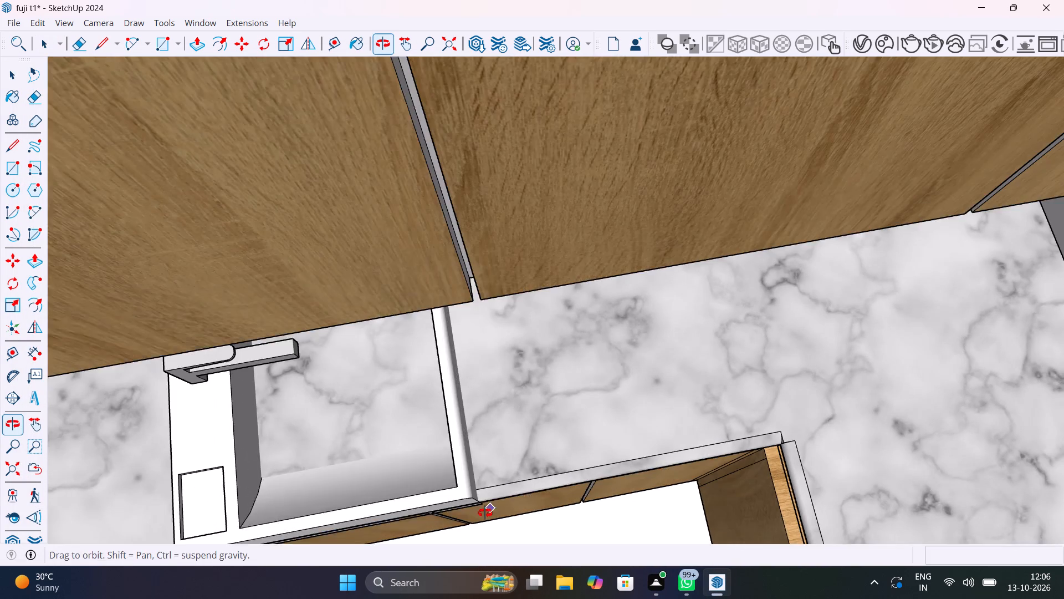
{"action": "middle_click_drag", "start_coordinate": [485, 513], "coordinate": [485, 514]}
{"action": "scroll", "coordinate": [498, 457], "scroll_direction": "up", "scroll_amount": 4}
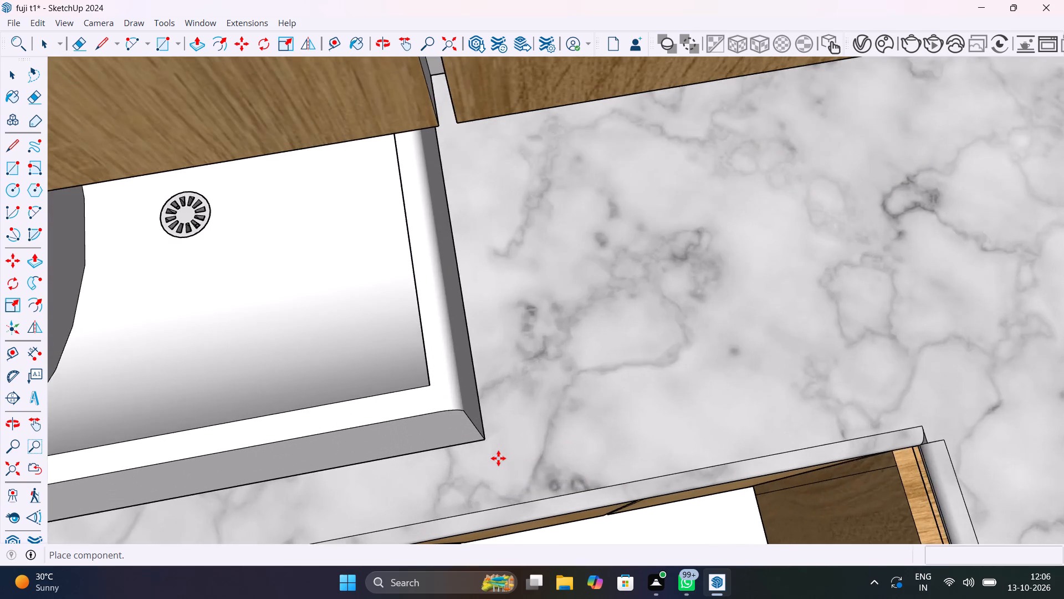
{"action": "scroll", "coordinate": [498, 458], "scroll_direction": "down", "scroll_amount": 5}
{"action": "middle_click_drag", "start_coordinate": [522, 465], "coordinate": [492, 407]}
{"action": "scroll", "coordinate": [481, 353], "scroll_direction": "down", "scroll_amount": 1}
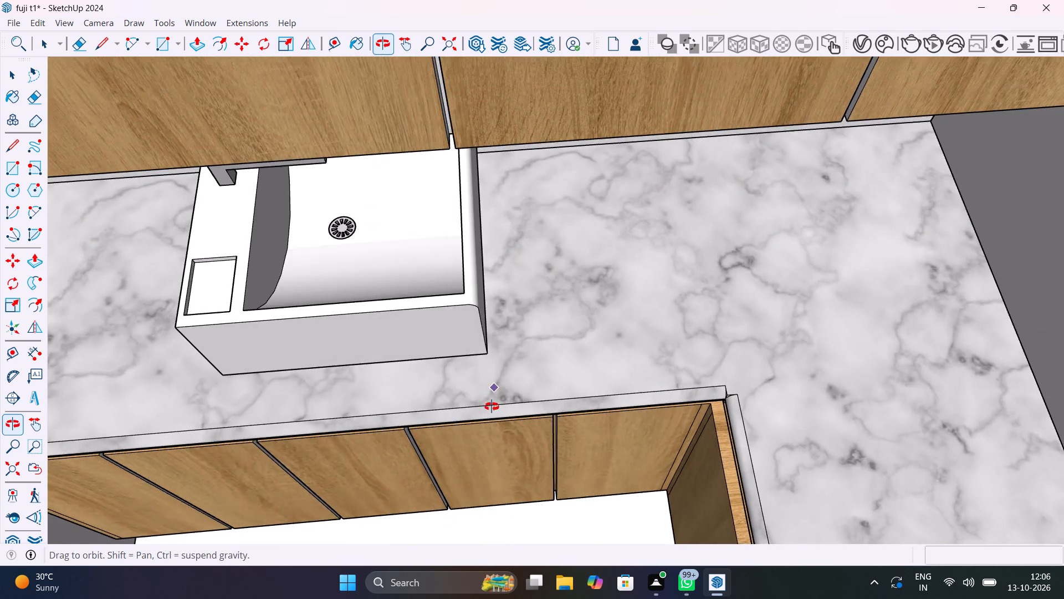
{"action": "middle_click_drag", "start_coordinate": [492, 407], "coordinate": [490, 362]}
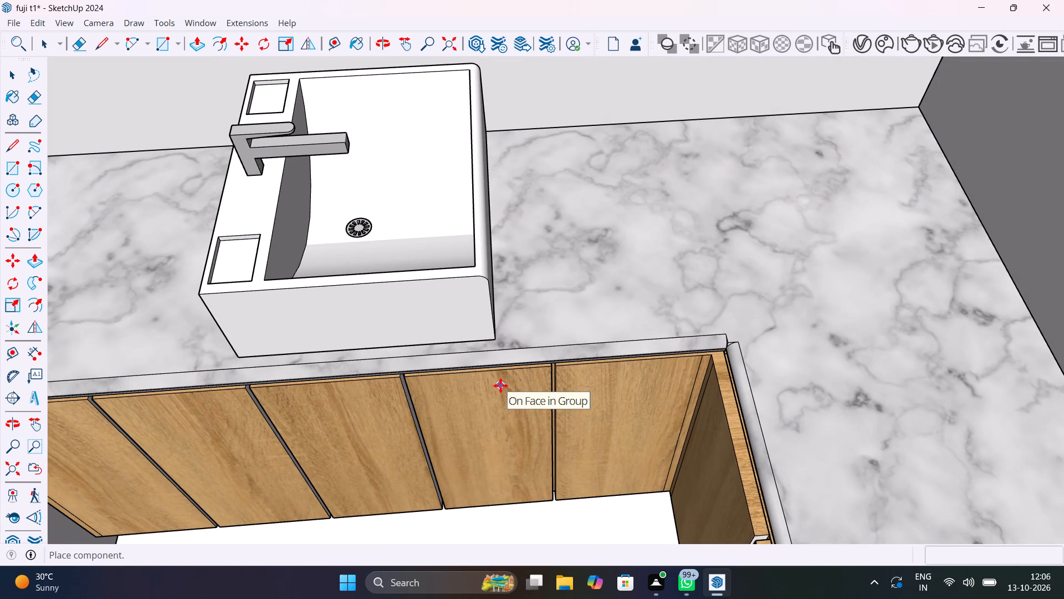
{"action": "left_click", "coordinate": [500, 385]}
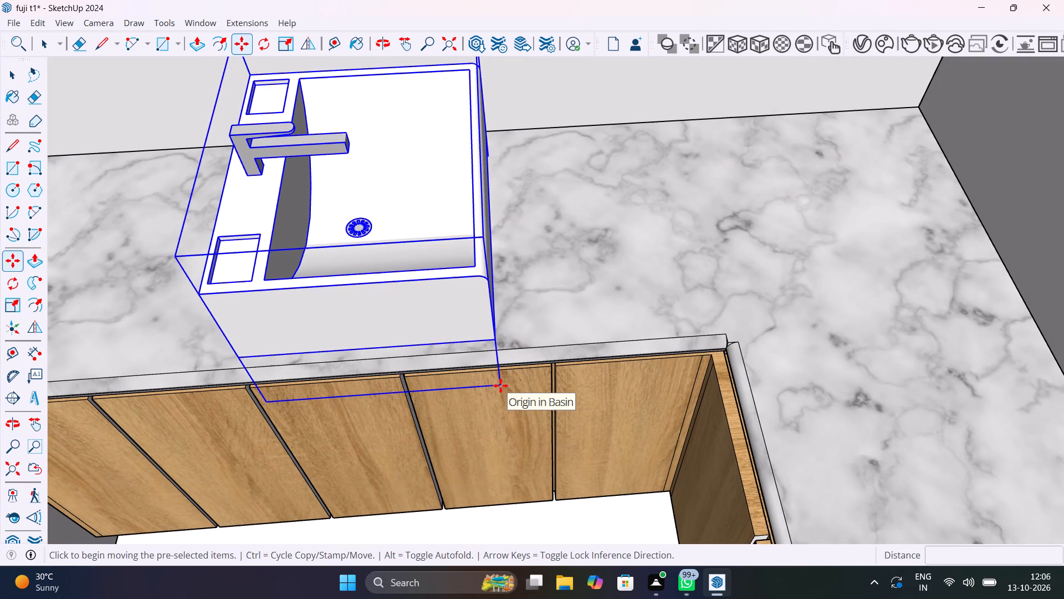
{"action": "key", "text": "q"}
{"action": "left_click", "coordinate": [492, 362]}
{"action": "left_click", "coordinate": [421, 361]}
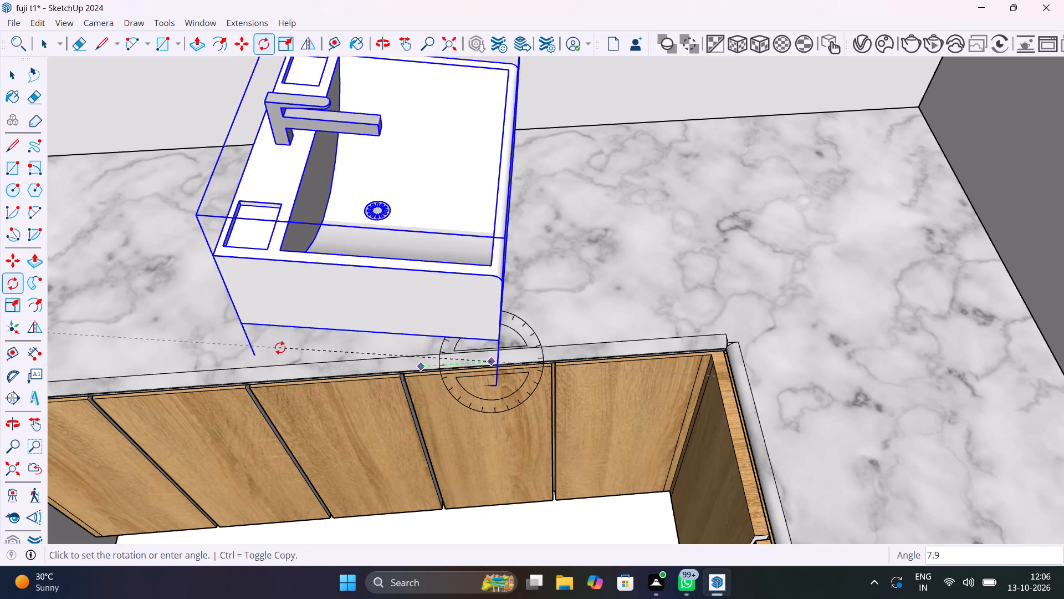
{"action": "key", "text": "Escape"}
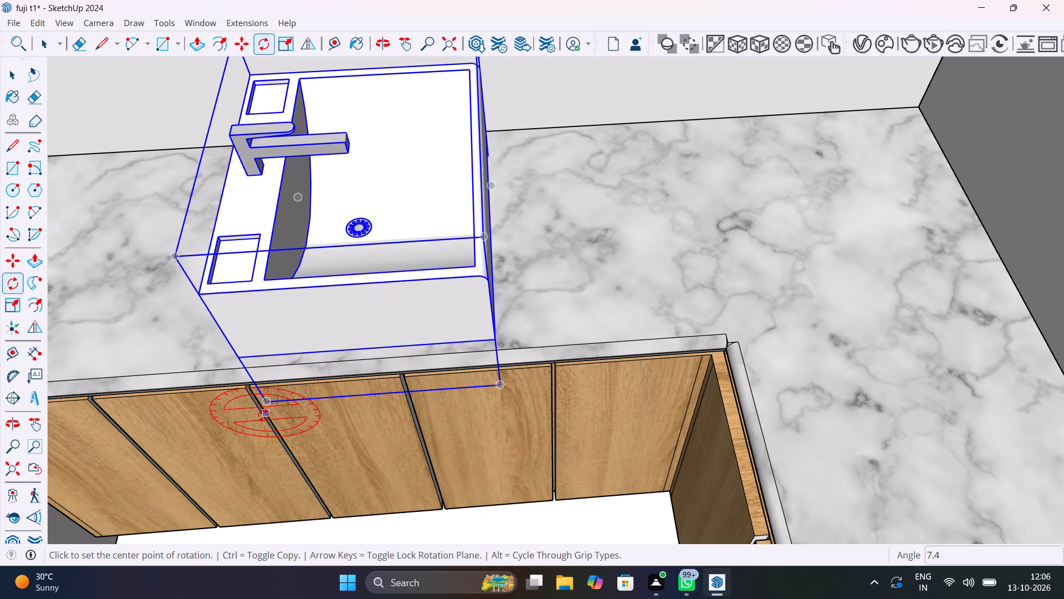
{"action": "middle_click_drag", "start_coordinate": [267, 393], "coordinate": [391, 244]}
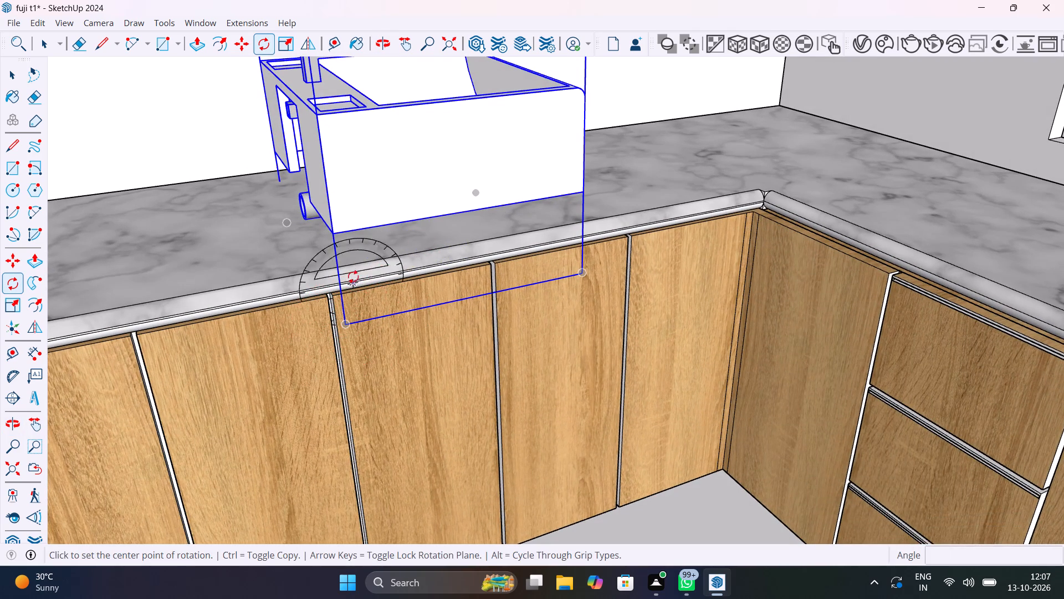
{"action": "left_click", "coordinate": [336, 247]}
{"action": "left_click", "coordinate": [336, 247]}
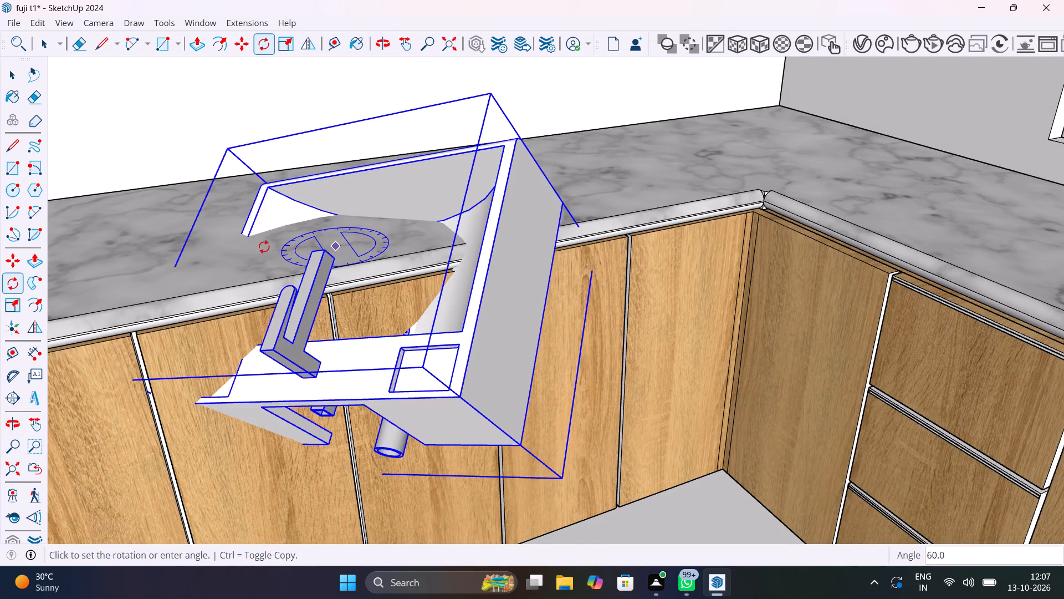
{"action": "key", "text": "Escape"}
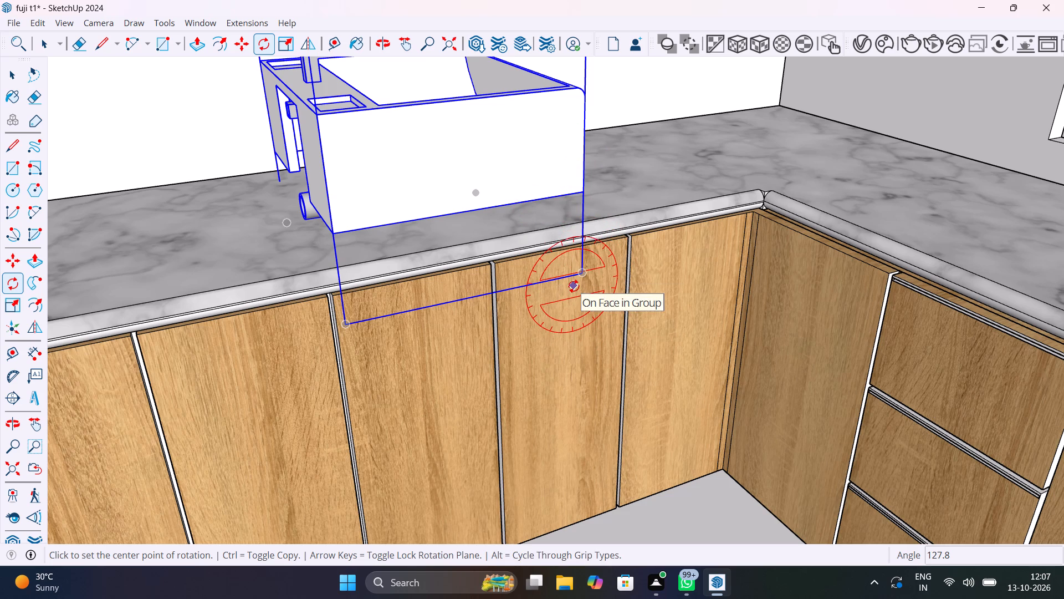
Move the washbasin off the countertop edge onto the open kitchen floor in front of the base cabinets.
{"action": "key", "text": "m"}
{"action": "left_click", "coordinate": [581, 275]}
{"action": "scroll", "coordinate": [605, 317], "scroll_direction": "down", "scroll_amount": 14}
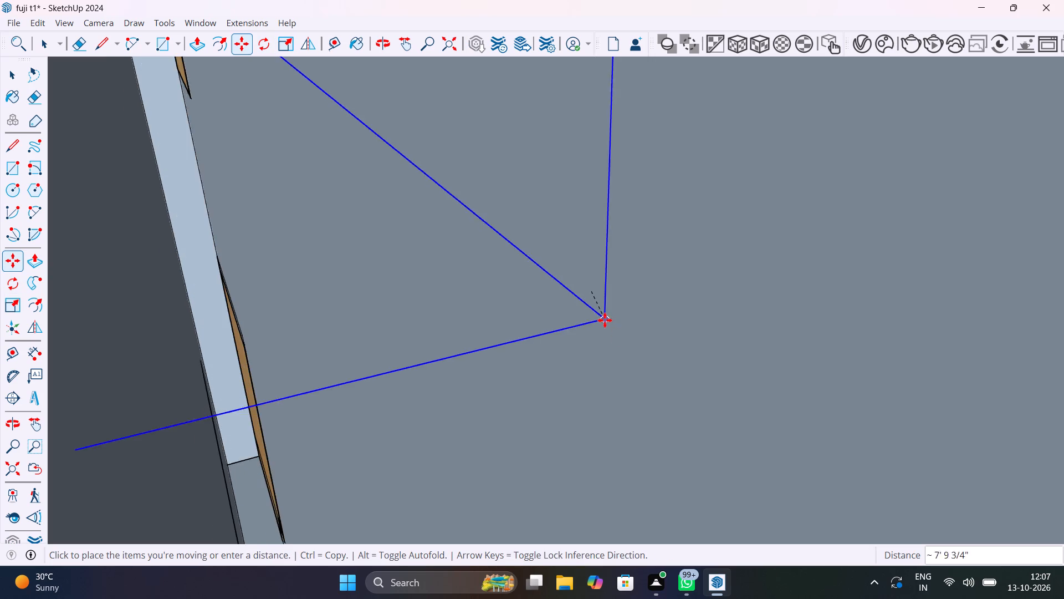
{"action": "middle_click_drag", "start_coordinate": [609, 324], "coordinate": [500, 388]}
{"action": "scroll", "coordinate": [579, 391], "scroll_direction": "down", "scroll_amount": 20}
{"action": "scroll", "coordinate": [579, 391], "scroll_direction": "down", "scroll_amount": 6}
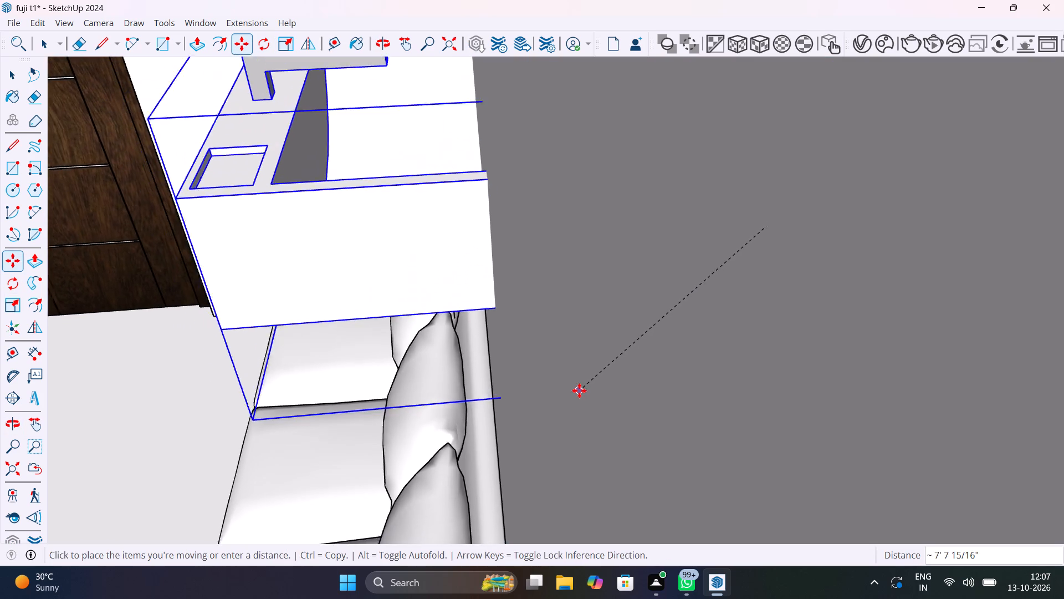
{"action": "scroll", "coordinate": [579, 390], "scroll_direction": "down", "scroll_amount": 19}
{"action": "scroll", "coordinate": [424, 379], "scroll_direction": "down", "scroll_amount": 7}
{"action": "scroll", "coordinate": [526, 378], "scroll_direction": "up", "scroll_amount": 2}
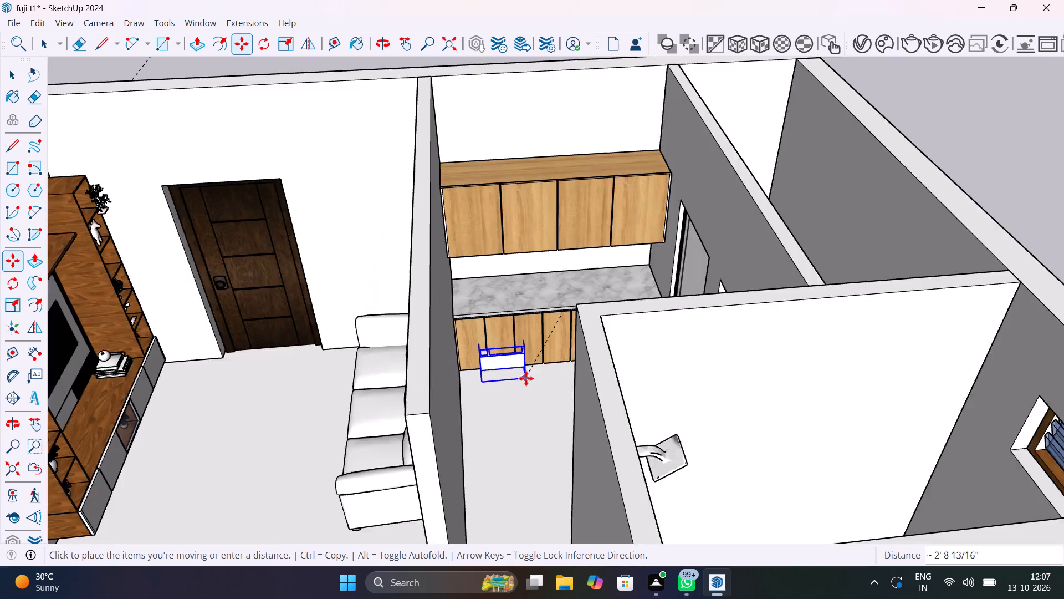
{"action": "scroll", "coordinate": [526, 378], "scroll_direction": "up", "scroll_amount": 7}
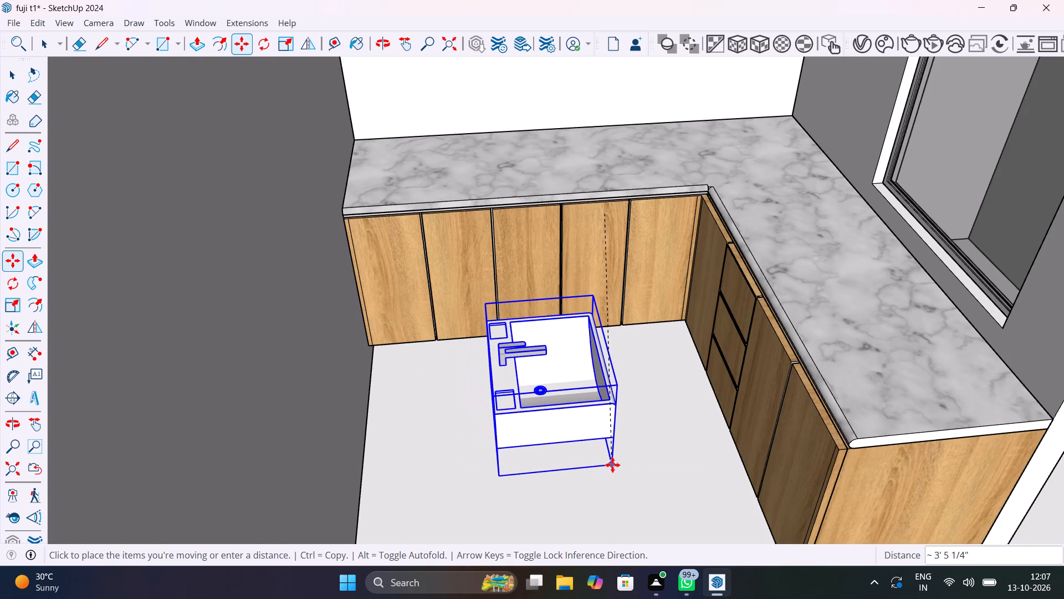
{"action": "left_click", "coordinate": [612, 465]}
Rotate the washbasin 90 degrees flat on the floor so its tap side faces the cabinets beneath the wall units.
{"action": "scroll", "coordinate": [612, 474], "scroll_direction": "up", "scroll_amount": 6}
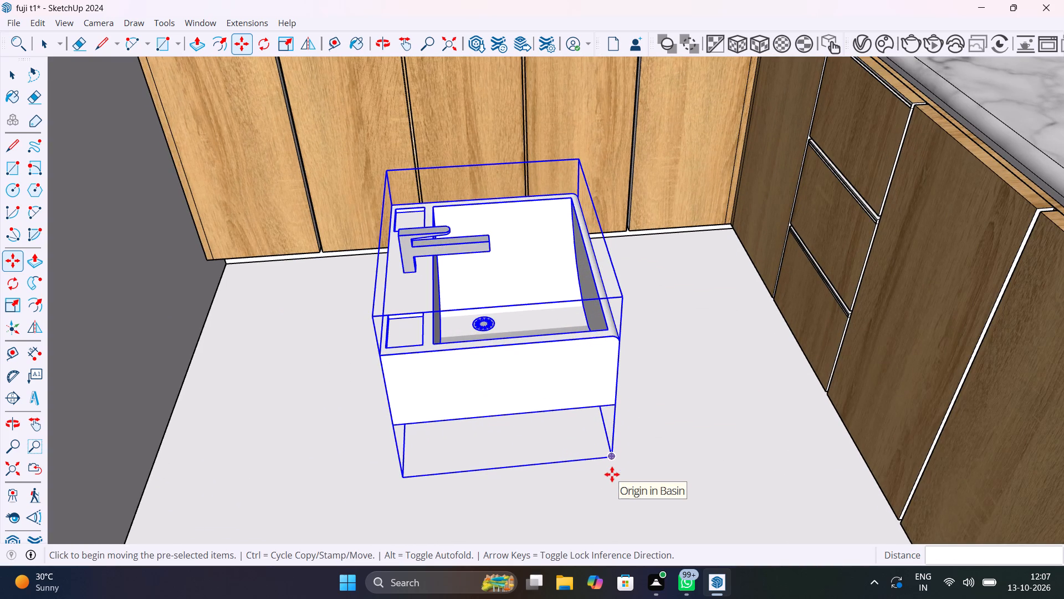
{"action": "key", "text": "q"}
{"action": "left_click", "coordinate": [609, 473]}
{"action": "left_click", "coordinate": [506, 473]}
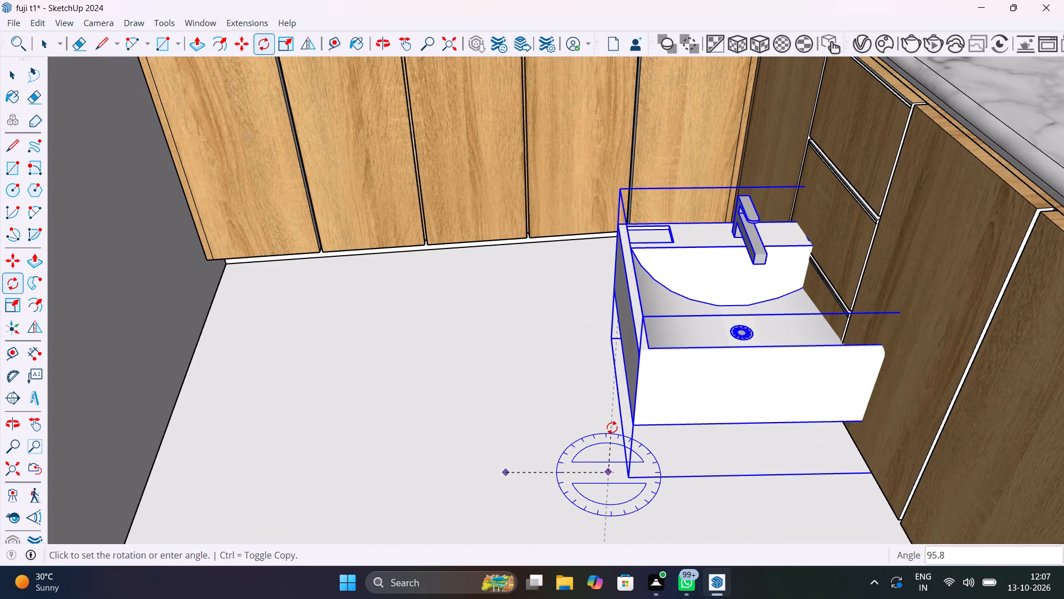
{"action": "middle_click_drag", "start_coordinate": [612, 428], "coordinate": [427, 438], "text": "shift"}
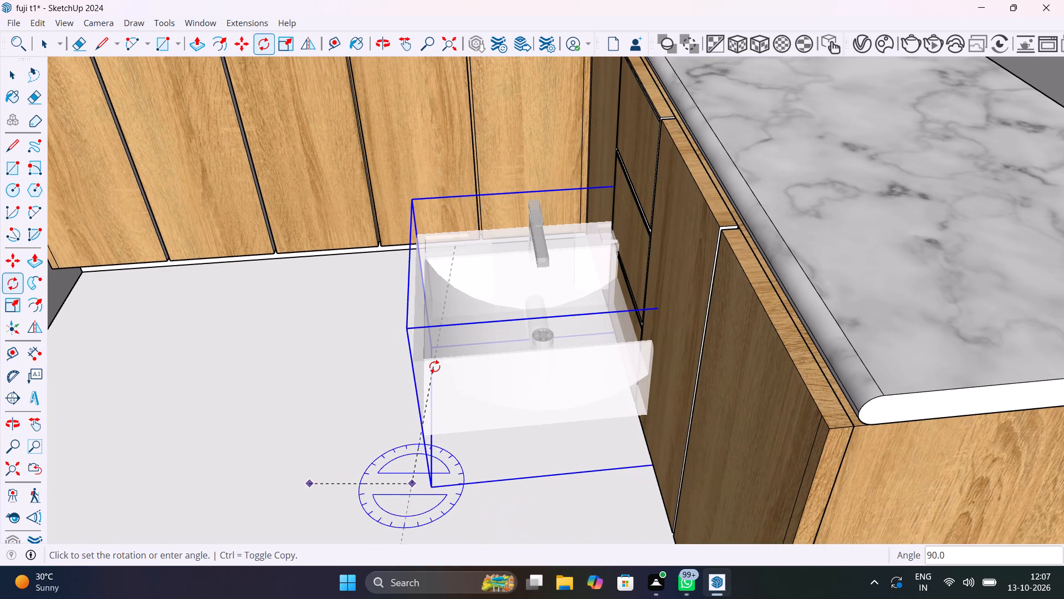
{"action": "type", "text": "90"}
{"action": "key", "text": "Return"}
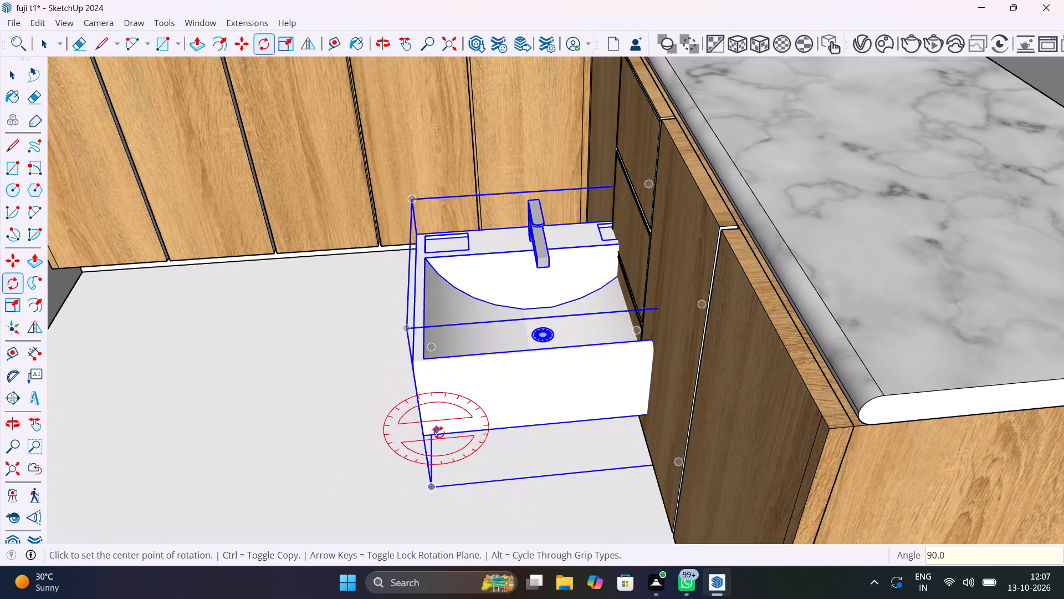
Move the washbasin by its base corner from the floor onto the marble countertop beneath the wall cabinets, then deselect it.
{"action": "scroll", "coordinate": [439, 434], "scroll_direction": "down", "scroll_amount": 6}
{"action": "middle_click_drag", "start_coordinate": [439, 434], "coordinate": [551, 463]}
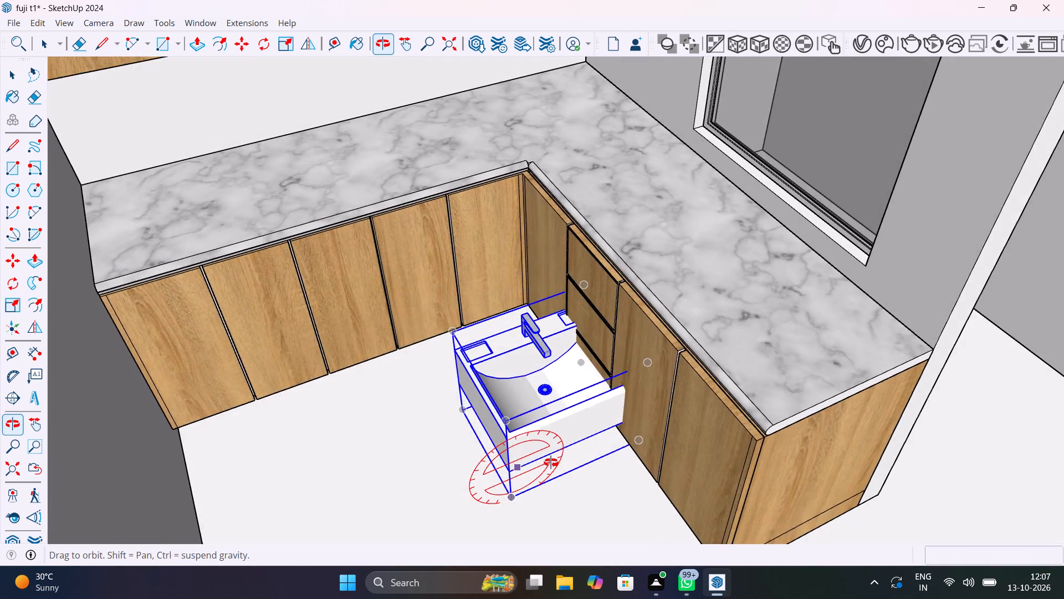
{"action": "middle_click_drag", "start_coordinate": [551, 463], "coordinate": [546, 494]}
{"action": "scroll", "coordinate": [551, 463], "scroll_direction": "down", "scroll_amount": 1}
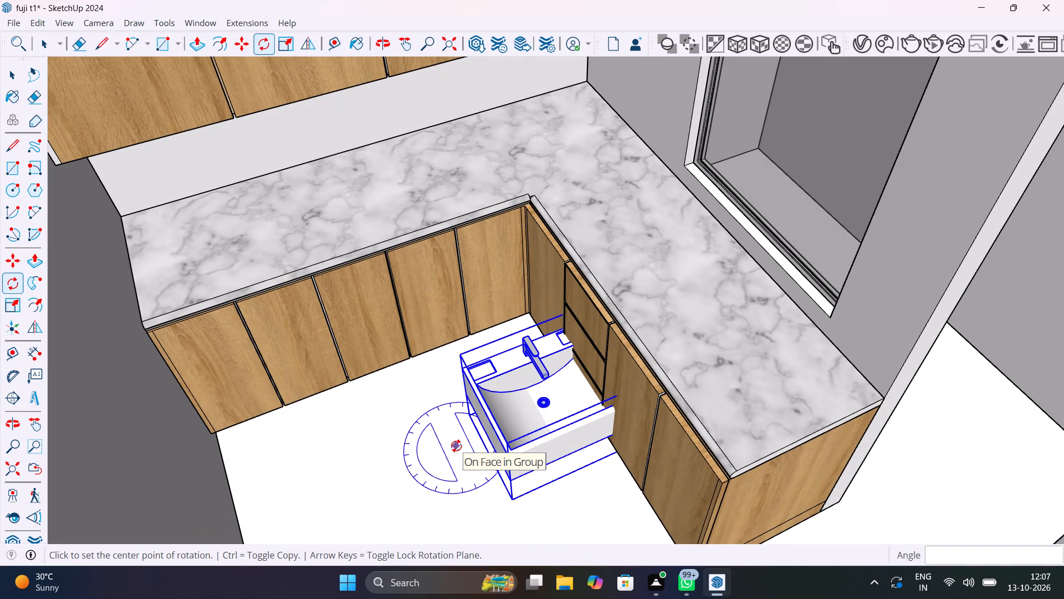
{"action": "scroll", "coordinate": [456, 446], "scroll_direction": "down", "scroll_amount": 3}
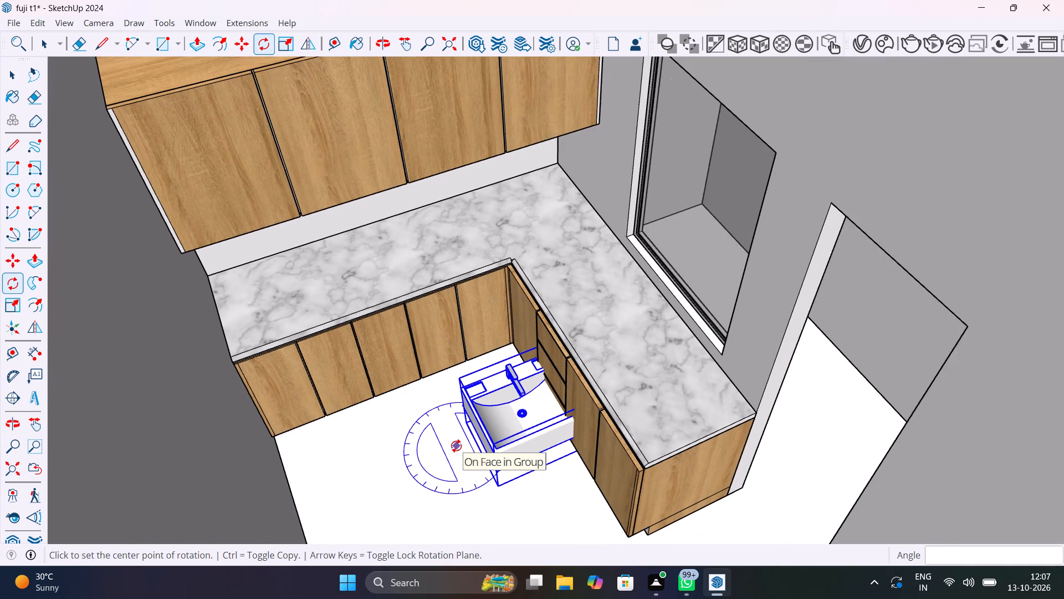
{"action": "scroll", "coordinate": [456, 446], "scroll_direction": "down", "scroll_amount": 2}
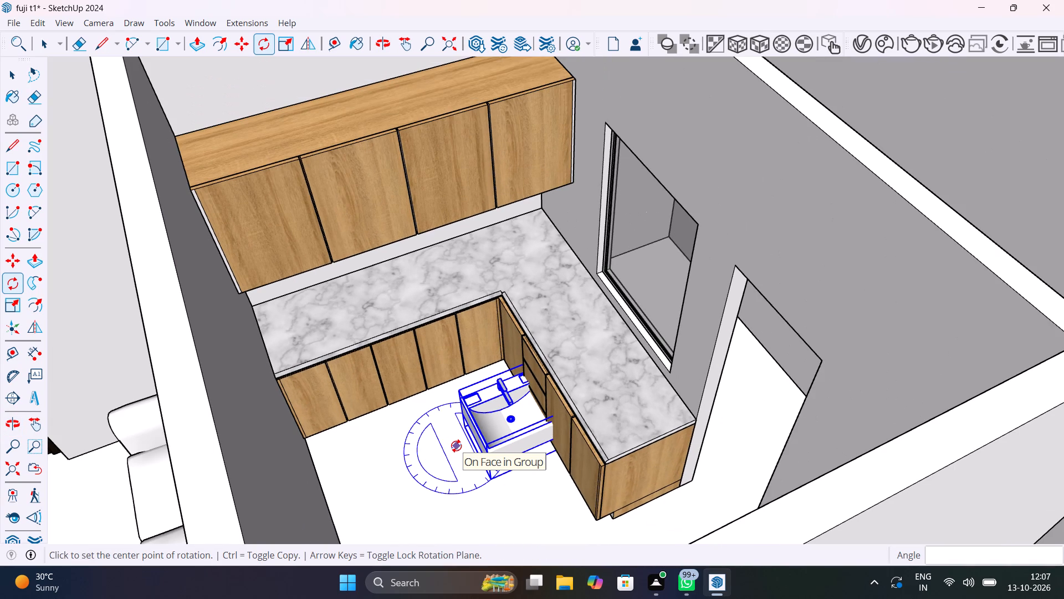
{"action": "scroll", "coordinate": [456, 446], "scroll_direction": "up", "scroll_amount": 5}
{"action": "scroll", "coordinate": [528, 447], "scroll_direction": "up", "scroll_amount": 4}
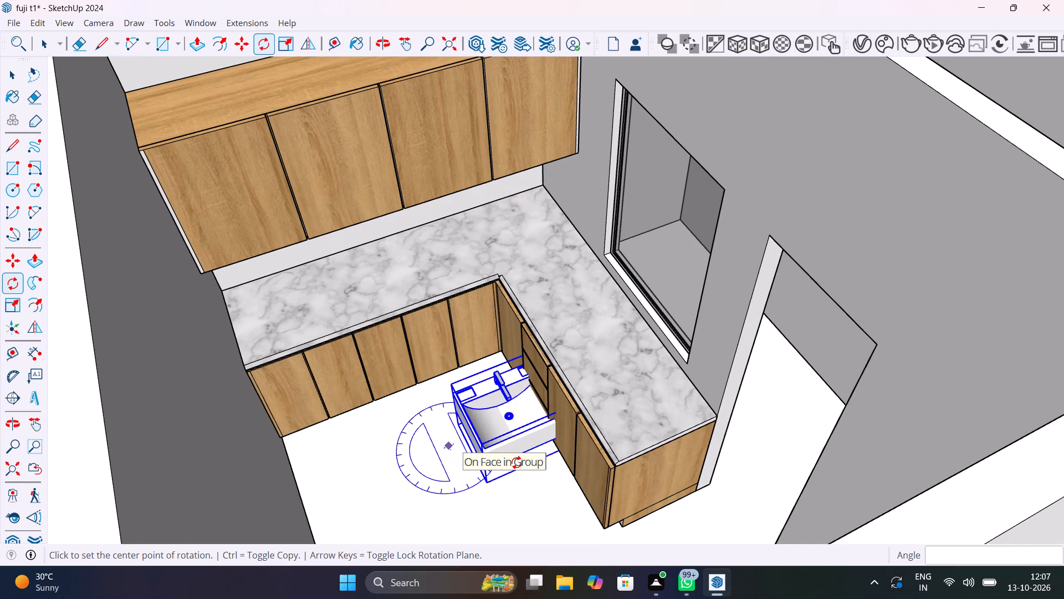
{"action": "scroll", "coordinate": [486, 479], "scroll_direction": "up", "scroll_amount": 4}
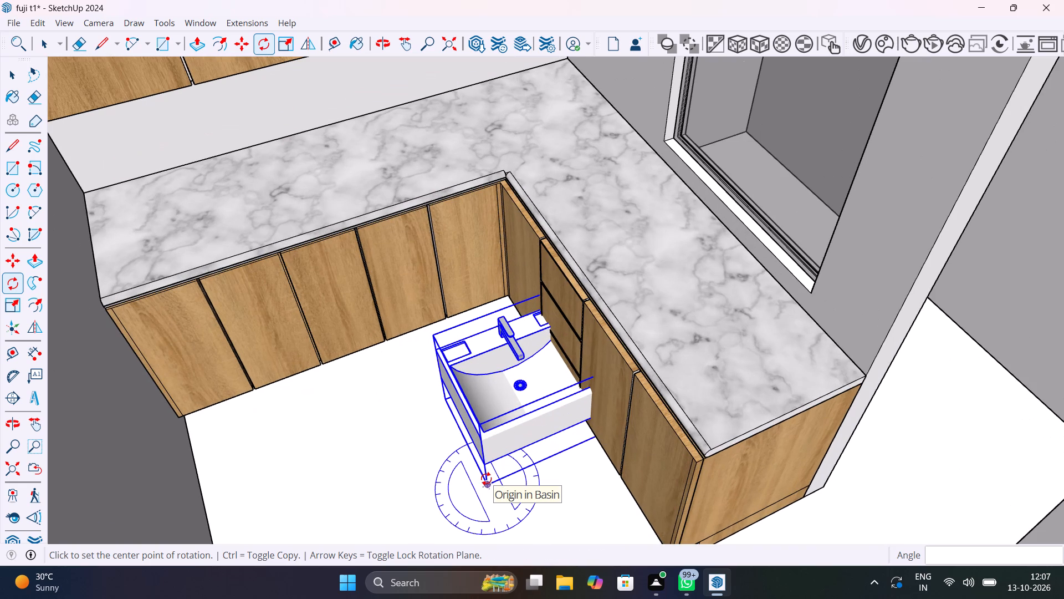
{"action": "key", "text": "m"}
{"action": "left_click", "coordinate": [485, 484]}
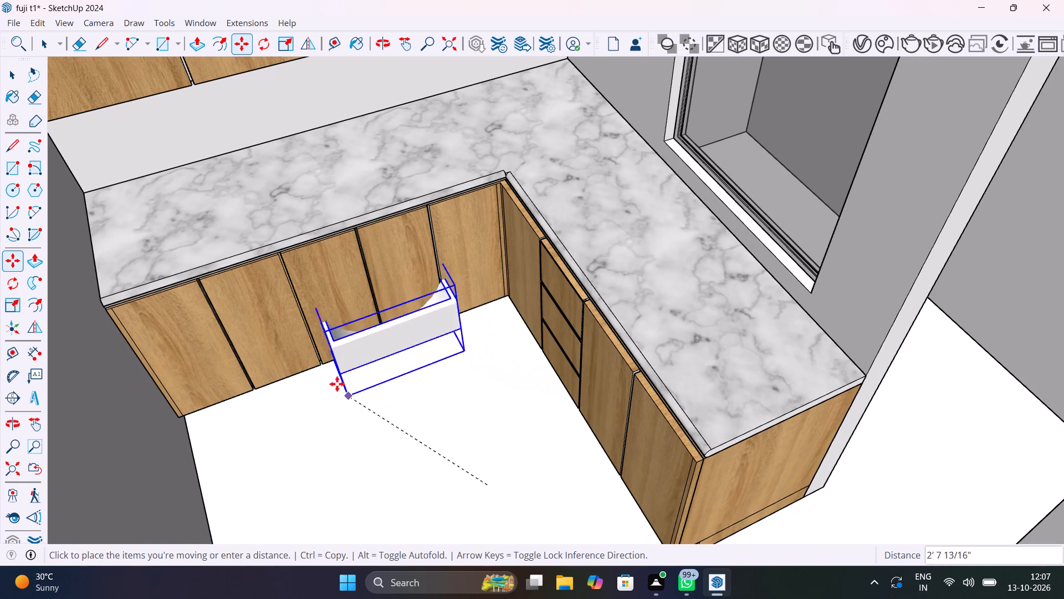
{"action": "scroll", "coordinate": [244, 252], "scroll_direction": "up", "scroll_amount": 3}
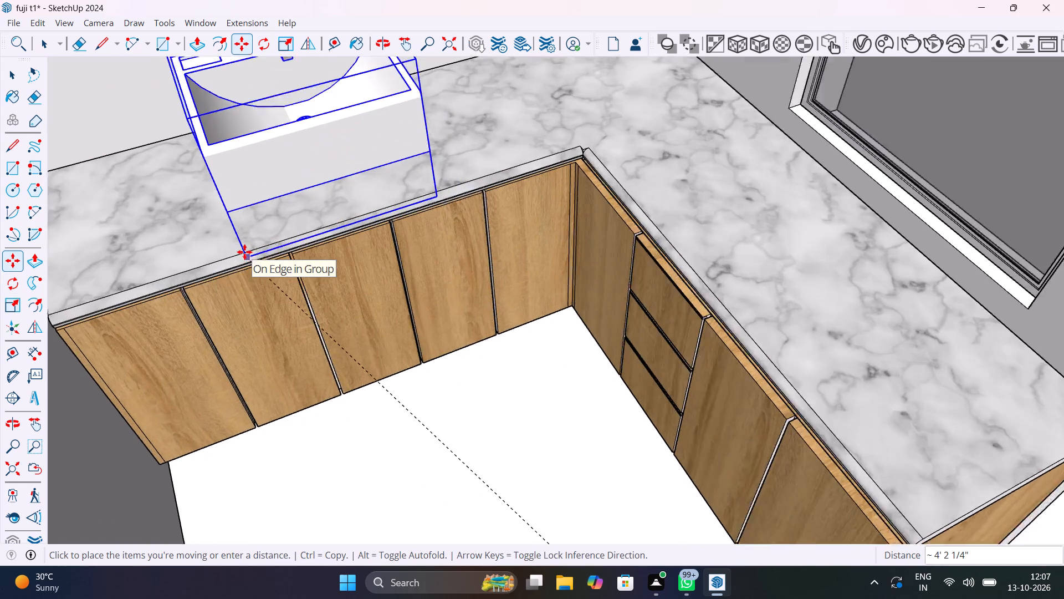
{"action": "scroll", "coordinate": [244, 252], "scroll_direction": "up", "scroll_amount": 2}
{"action": "middle_click_drag", "start_coordinate": [228, 255], "coordinate": [337, 252]}
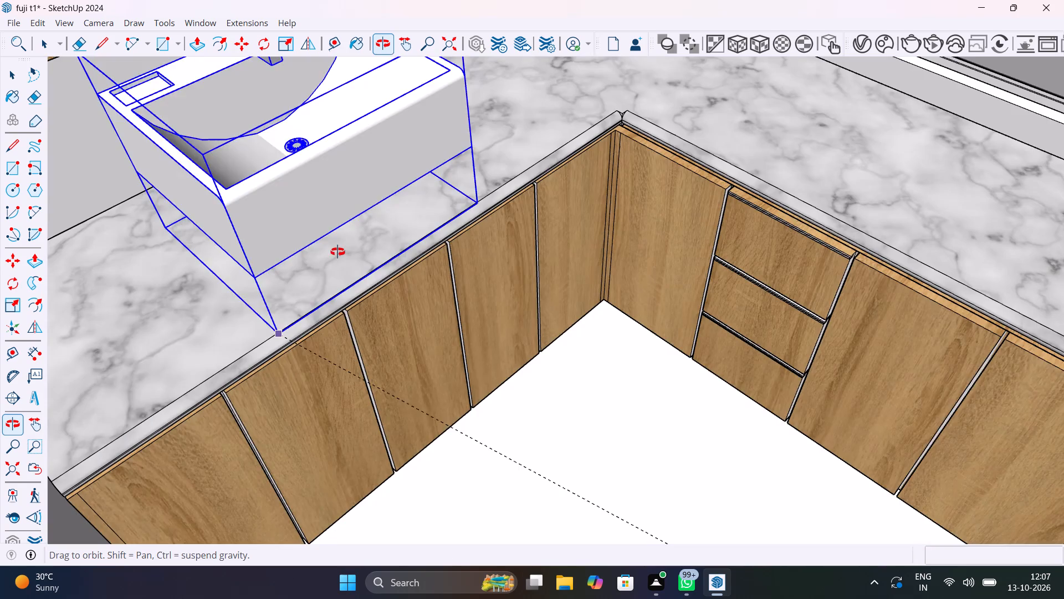
{"action": "middle_click_drag", "start_coordinate": [337, 252], "coordinate": [336, 255]}
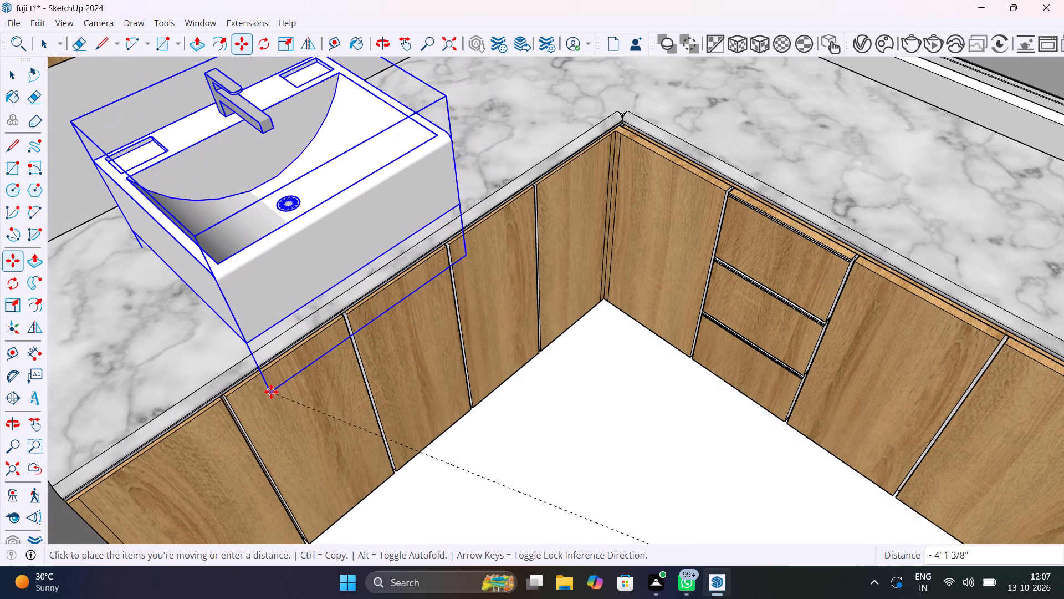
{"action": "left_click", "coordinate": [271, 392]}
{"action": "key", "text": "space"}
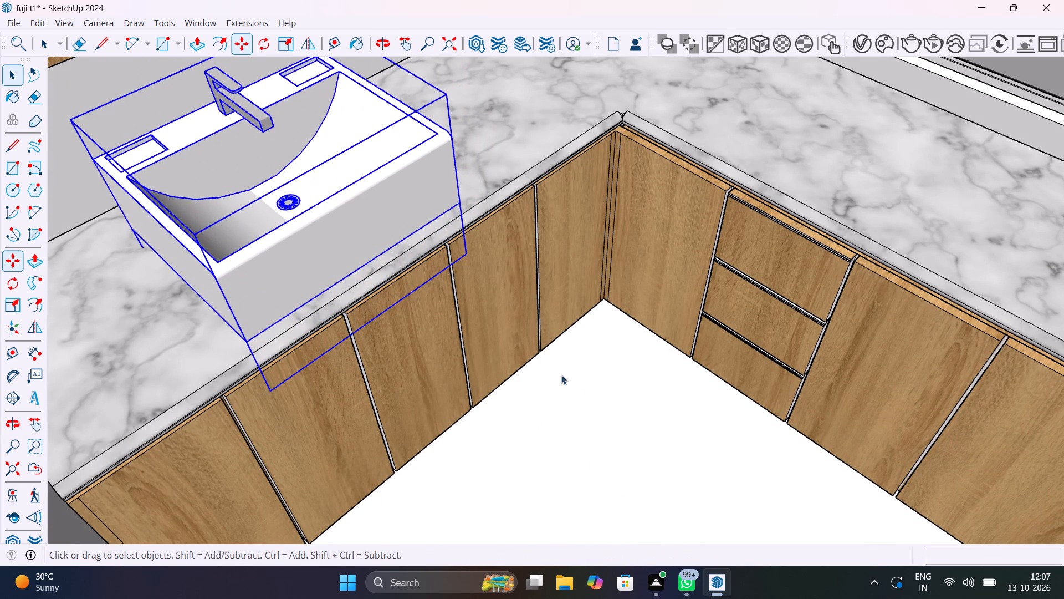
{"action": "left_click", "coordinate": [589, 410]}
Hide the grey partition wall between the sofa and the kitchen cabinets.
{"action": "scroll", "coordinate": [493, 263], "scroll_direction": "down", "scroll_amount": 3}
{"action": "middle_click_drag", "start_coordinate": [485, 271], "coordinate": [346, 304]}
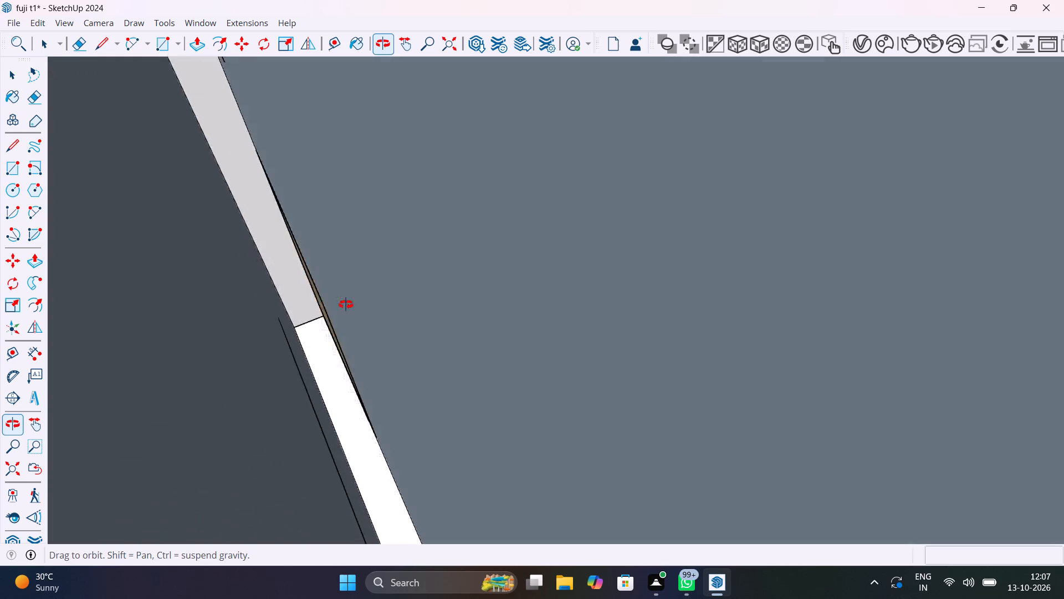
{"action": "middle_click_drag", "start_coordinate": [346, 304], "coordinate": [171, 319]}
{"action": "left_click", "coordinate": [197, 296]}
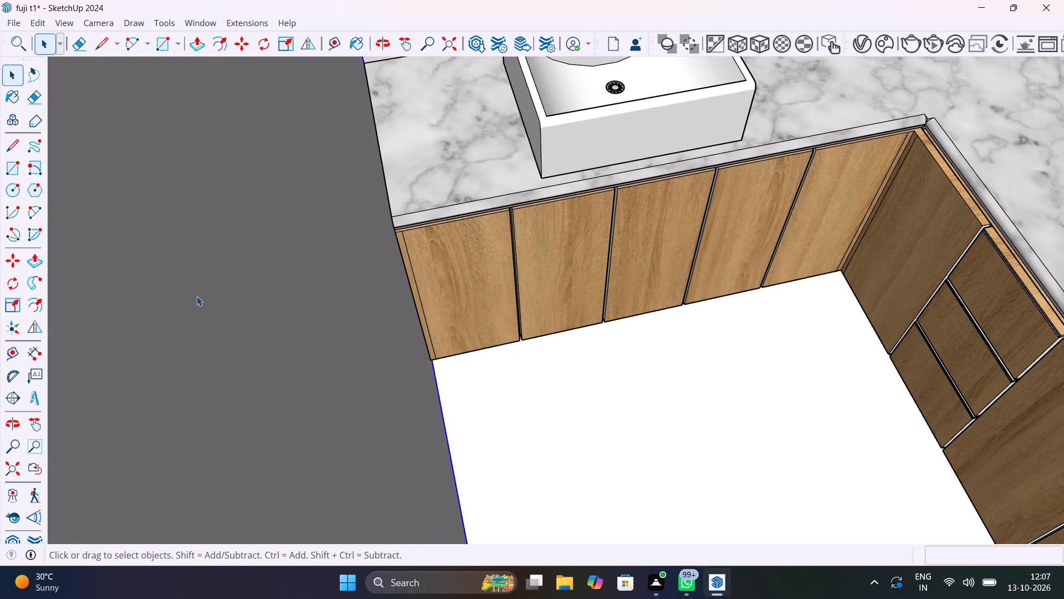
{"action": "right_click", "coordinate": [197, 296]}
{"action": "left_click", "coordinate": [254, 49]}
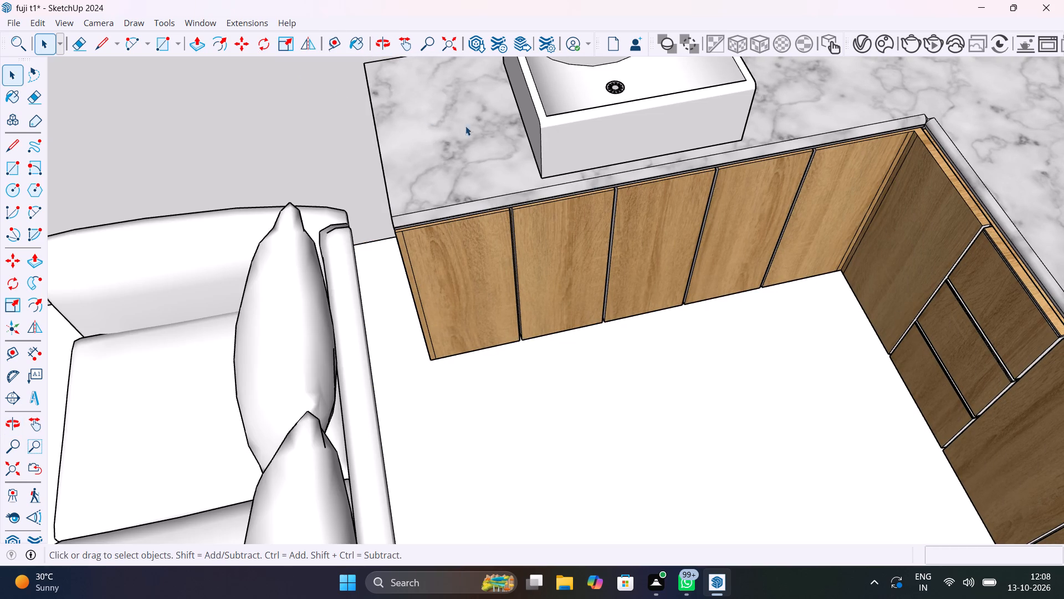
Move the washbasin about 7 3/4" across the countertop toward the open end beside the sofa.
{"action": "middle_click_drag", "start_coordinate": [554, 232], "coordinate": [596, 364], "text": "shift"}
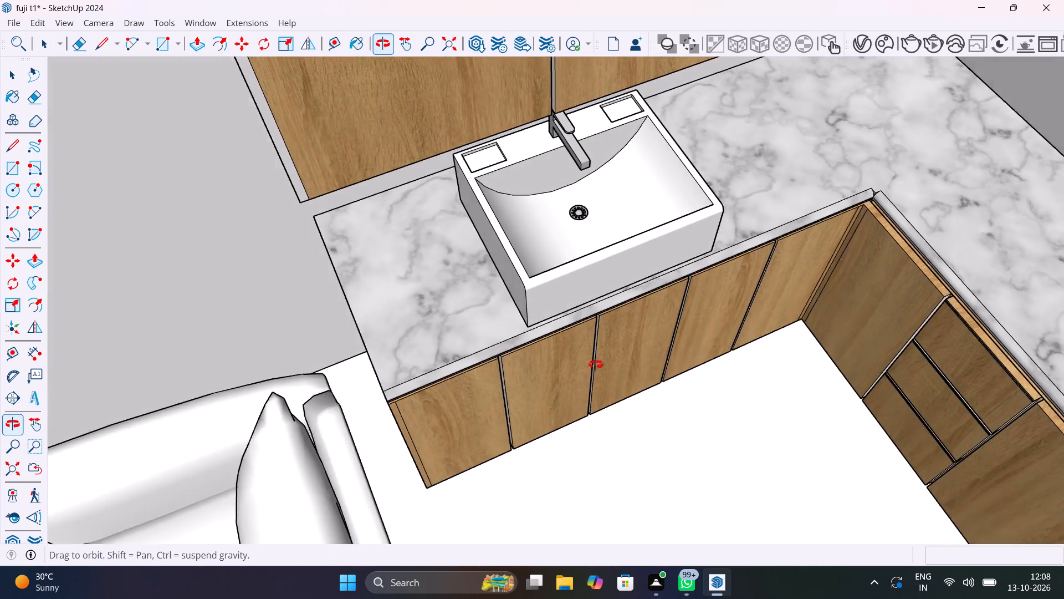
{"action": "middle_click_drag", "start_coordinate": [596, 364], "coordinate": [782, 273], "text": "shift"}
{"action": "scroll", "coordinate": [595, 260], "scroll_direction": "up", "scroll_amount": 5}
{"action": "middle_click_drag", "start_coordinate": [606, 240], "coordinate": [596, 248]}
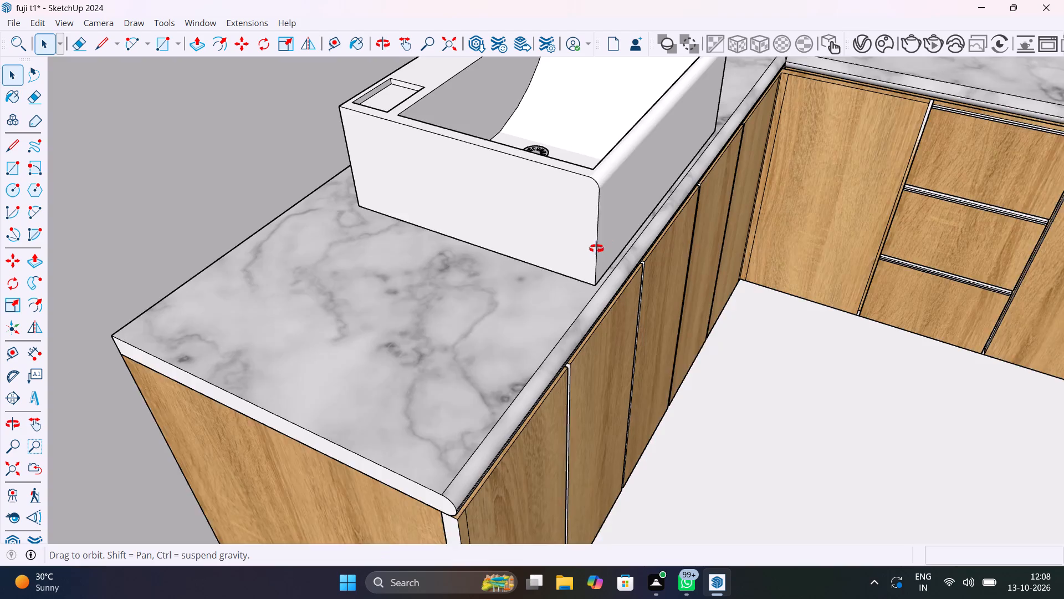
{"action": "middle_click_drag", "start_coordinate": [596, 248], "coordinate": [551, 277]}
{"action": "left_click", "coordinate": [564, 256]}
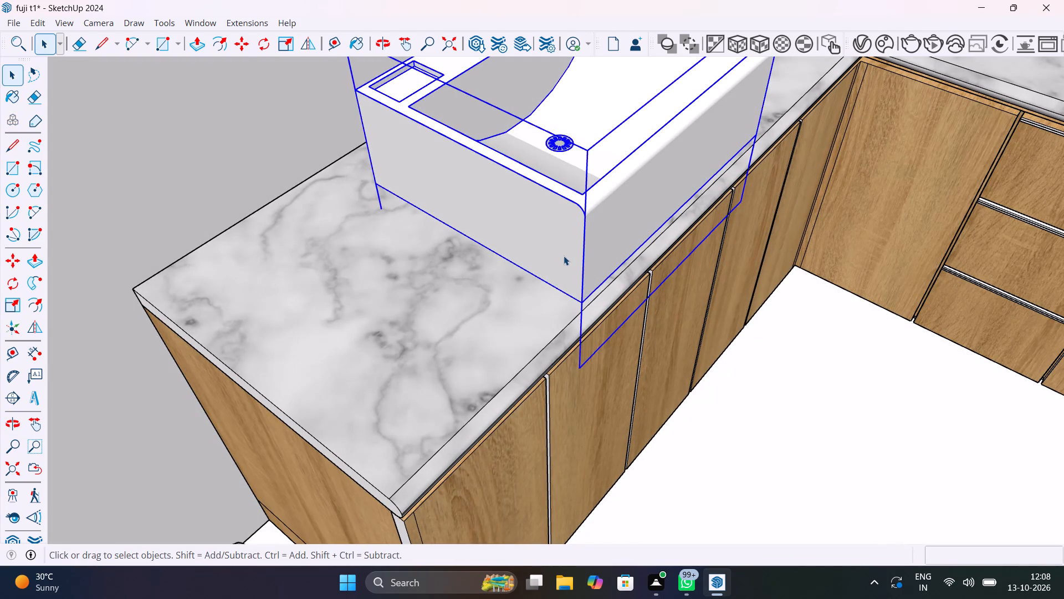
{"action": "key", "text": "m"}
{"action": "left_click", "coordinate": [584, 302]}
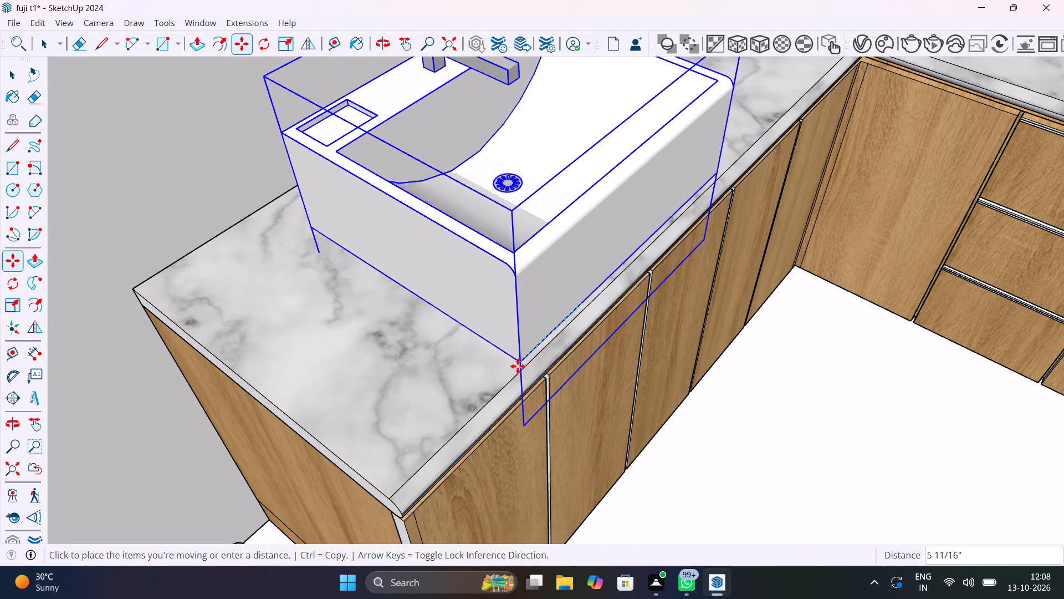
{"action": "middle_click_drag", "start_coordinate": [506, 351], "coordinate": [523, 476]}
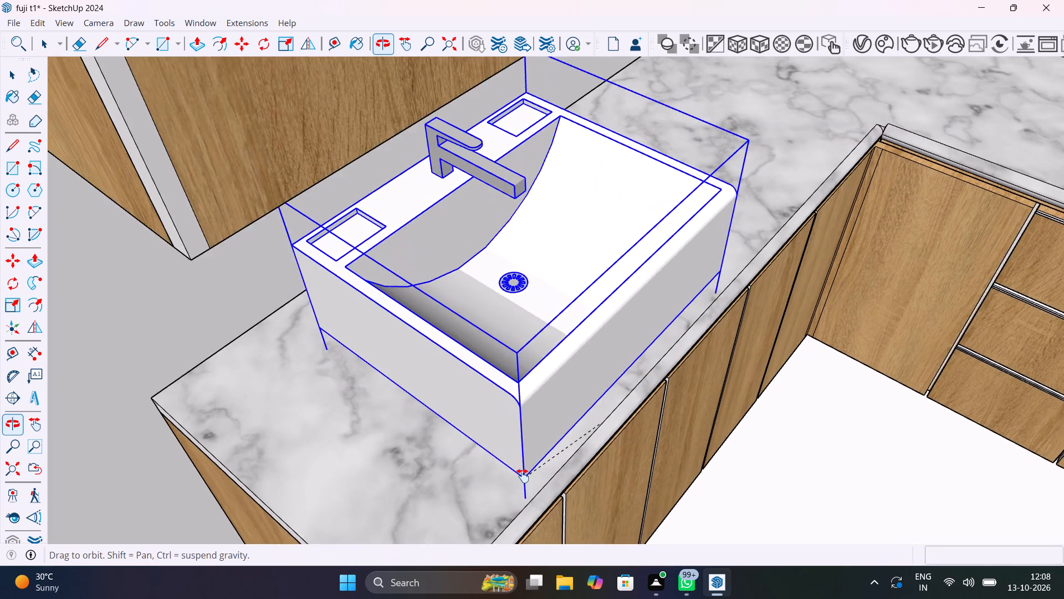
{"action": "middle_click_drag", "start_coordinate": [523, 476], "coordinate": [582, 298]}
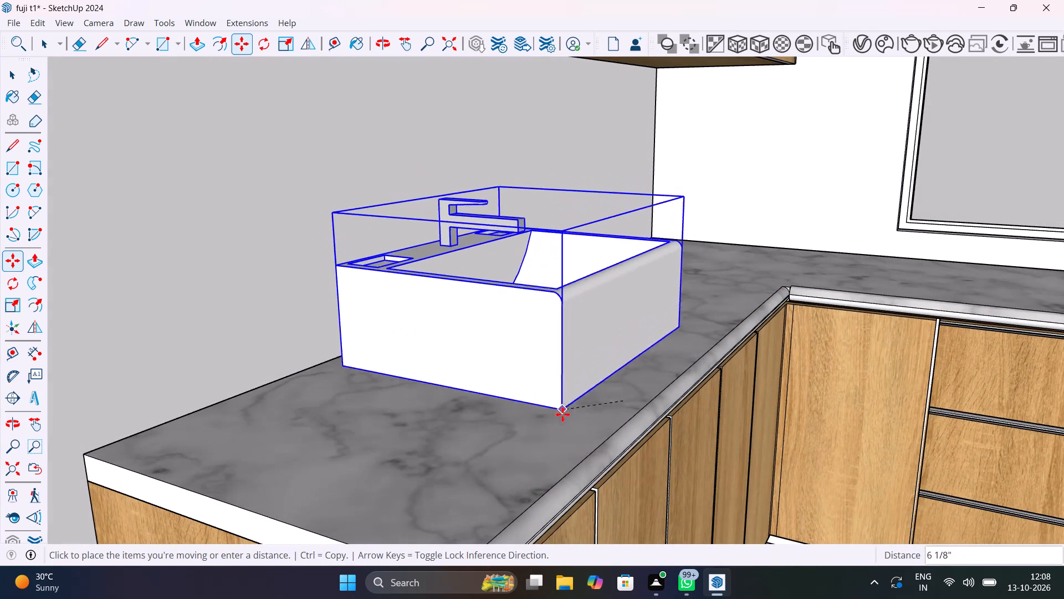
{"action": "left_click", "coordinate": [558, 454]}
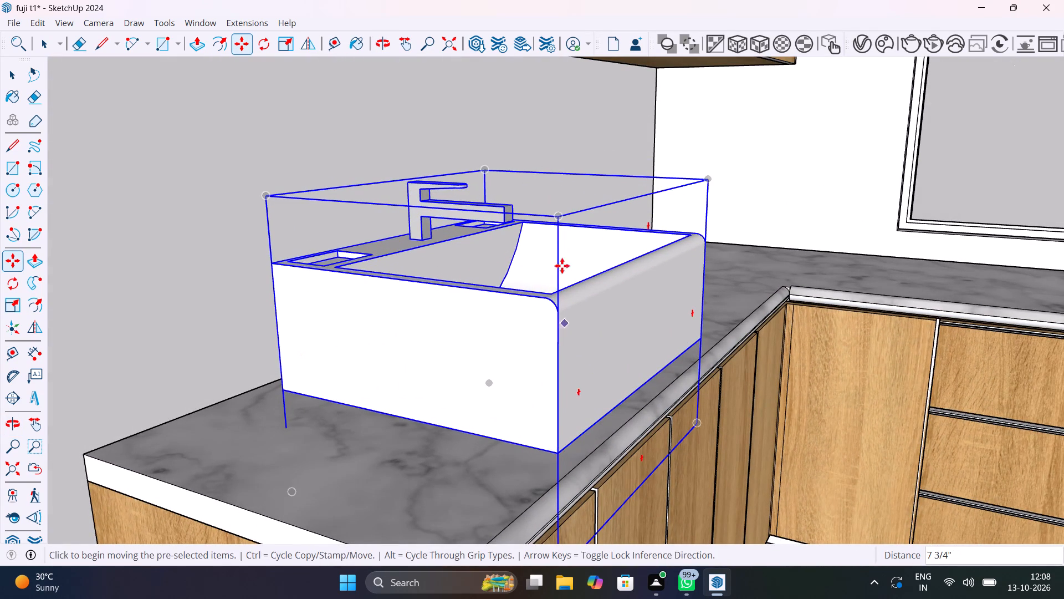
Lower the washbasin vertically along the blue axis by about 1' 1 9/16" to sink it into the countertop.
{"action": "left_click", "coordinate": [561, 217]}
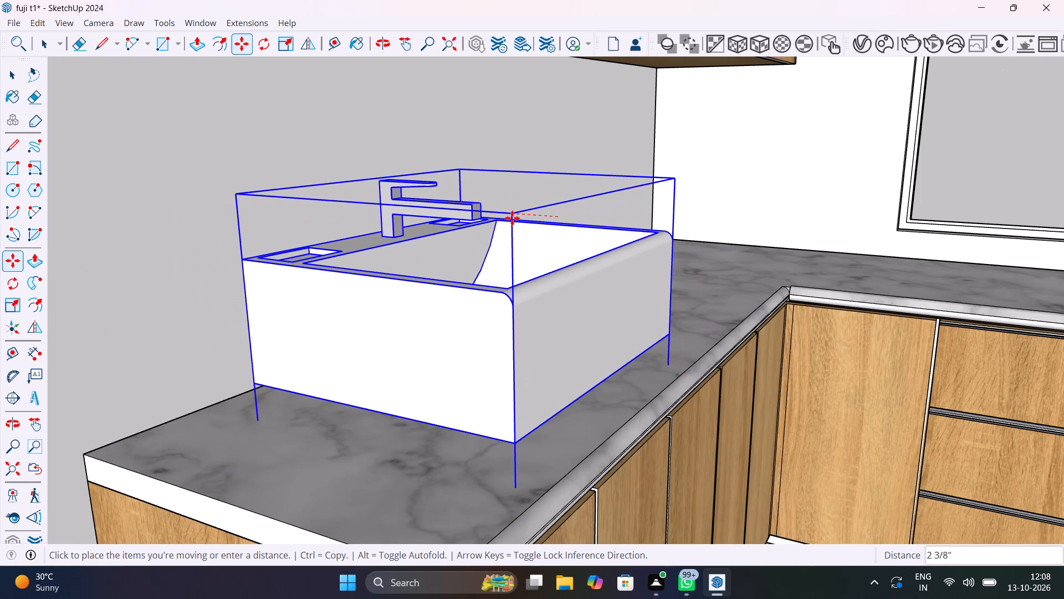
{"action": "key", "text": "Down"}
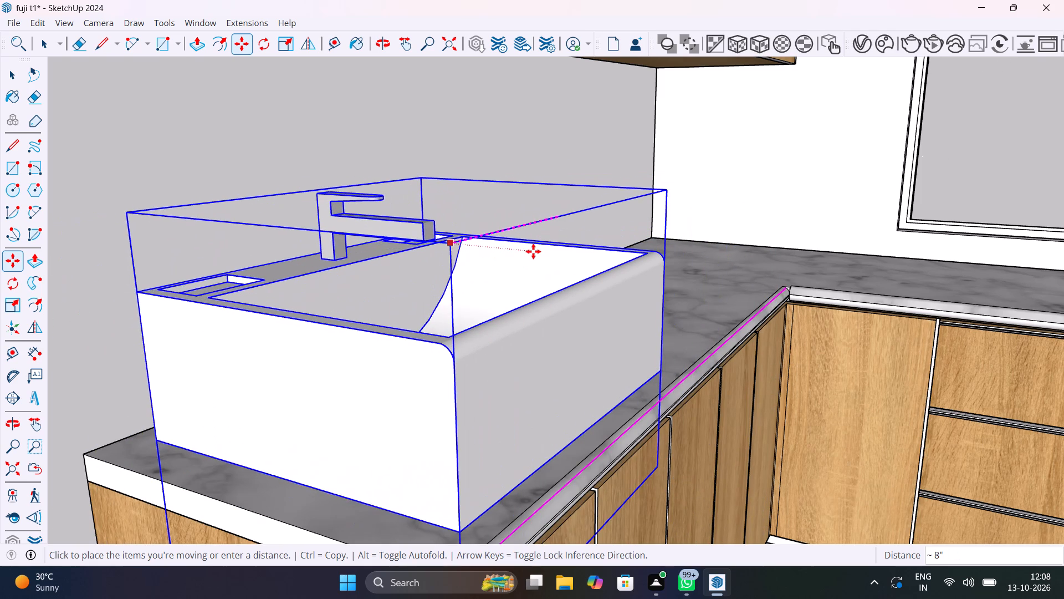
{"action": "key", "text": "Left"}
{"action": "key", "text": "Right"}
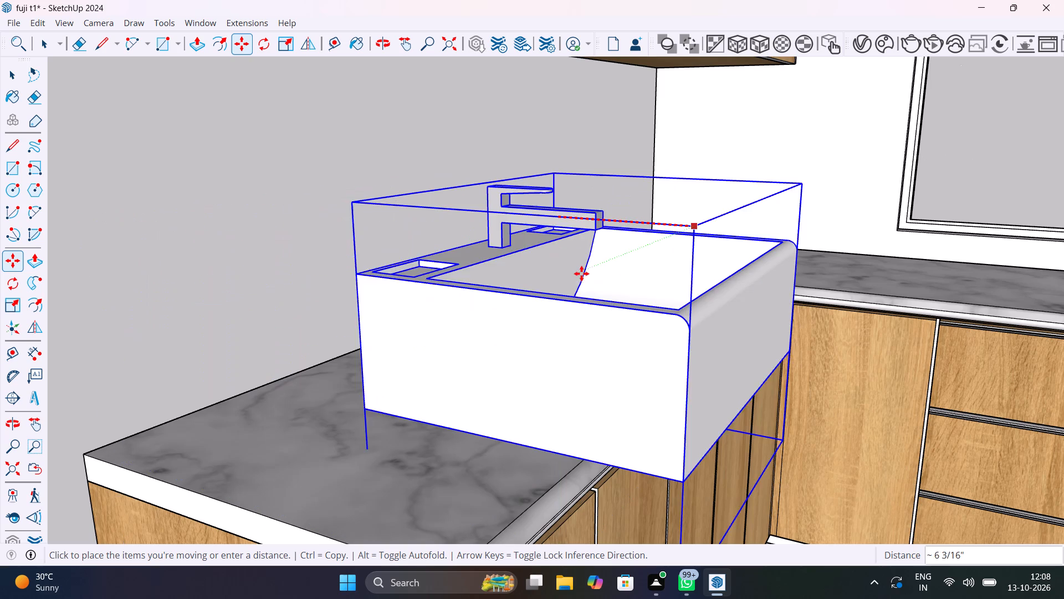
{"action": "key", "text": "Up"}
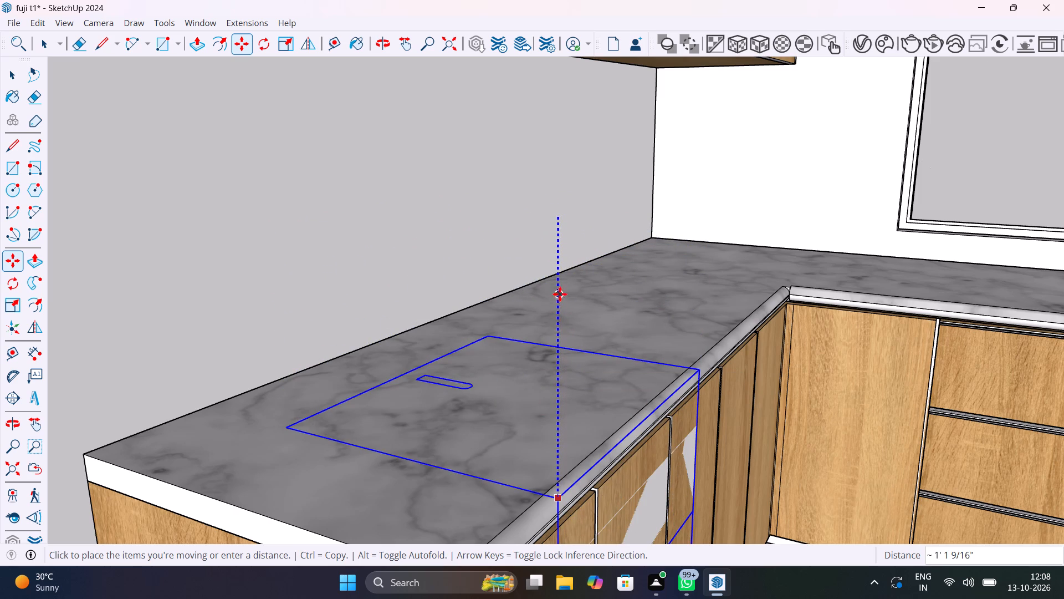
{"action": "left_click", "coordinate": [555, 341]}
{"action": "key", "text": "m"}
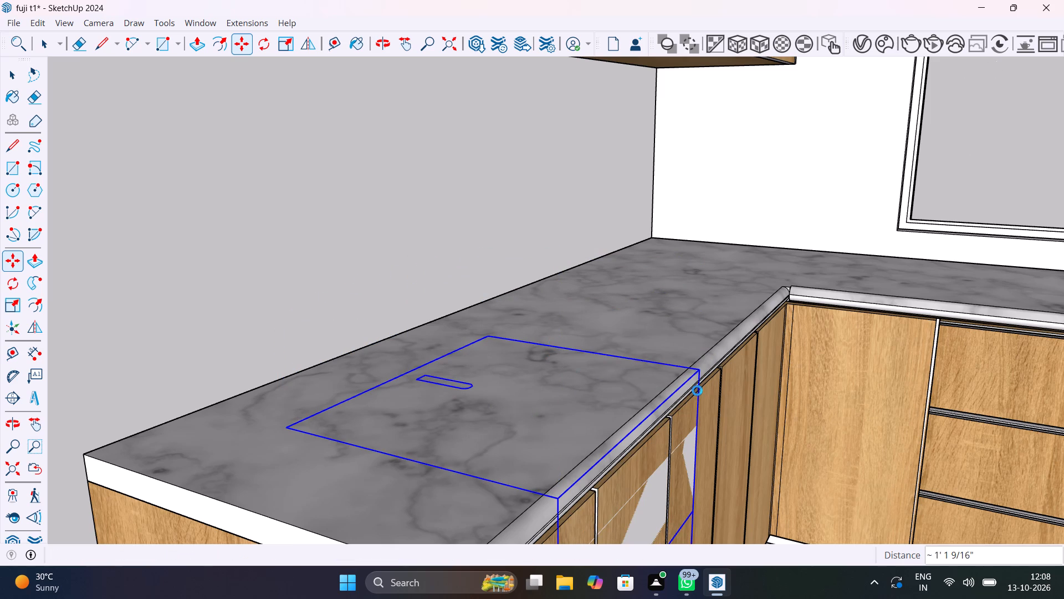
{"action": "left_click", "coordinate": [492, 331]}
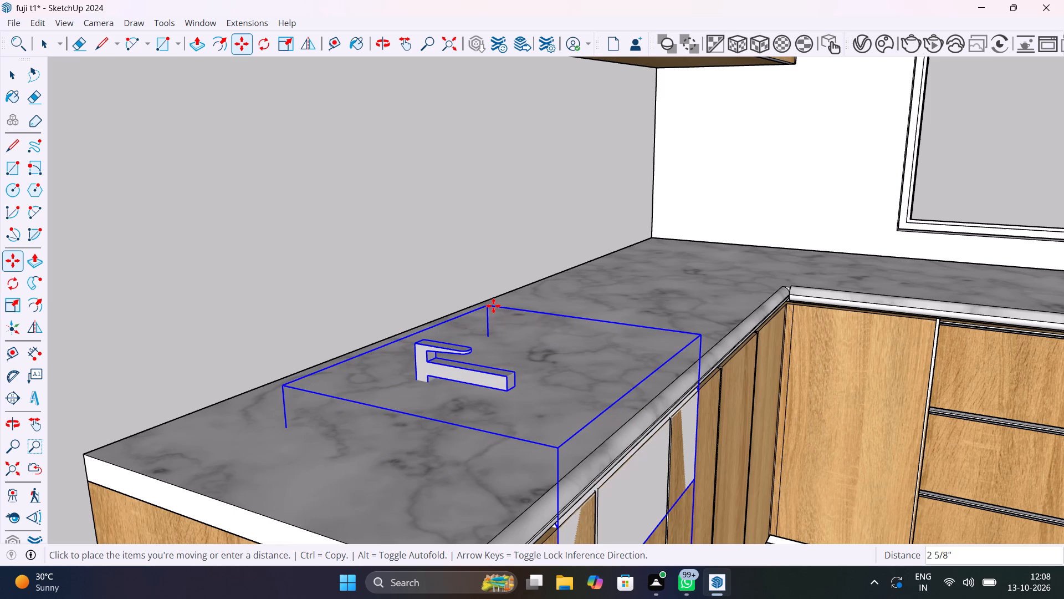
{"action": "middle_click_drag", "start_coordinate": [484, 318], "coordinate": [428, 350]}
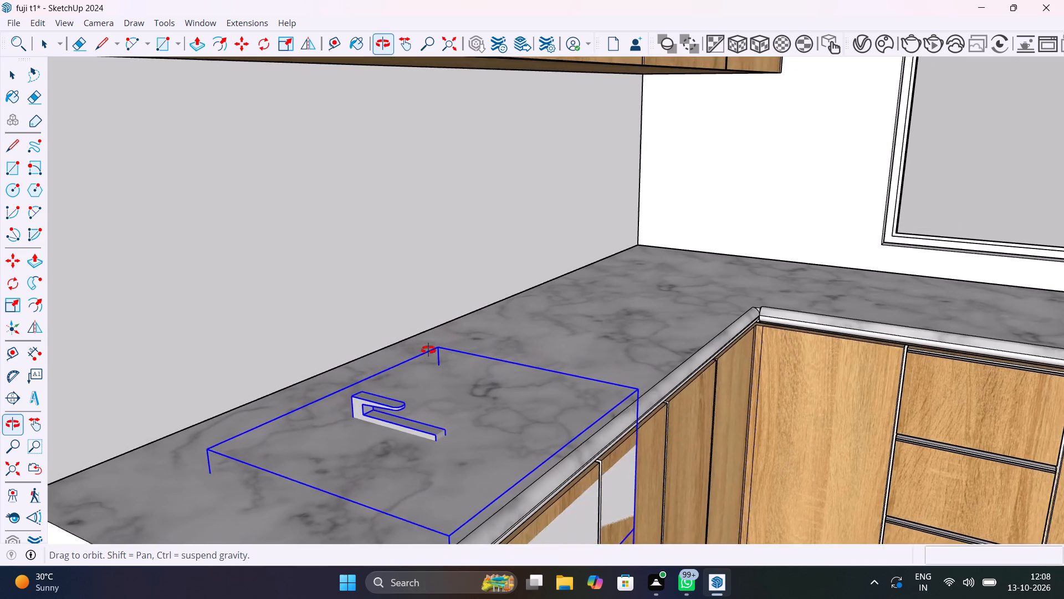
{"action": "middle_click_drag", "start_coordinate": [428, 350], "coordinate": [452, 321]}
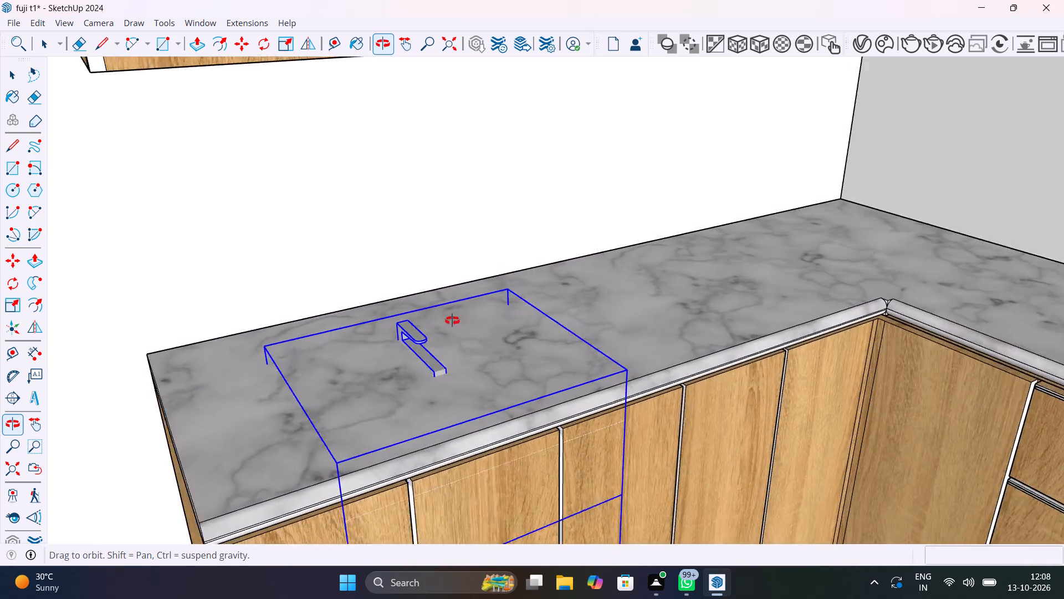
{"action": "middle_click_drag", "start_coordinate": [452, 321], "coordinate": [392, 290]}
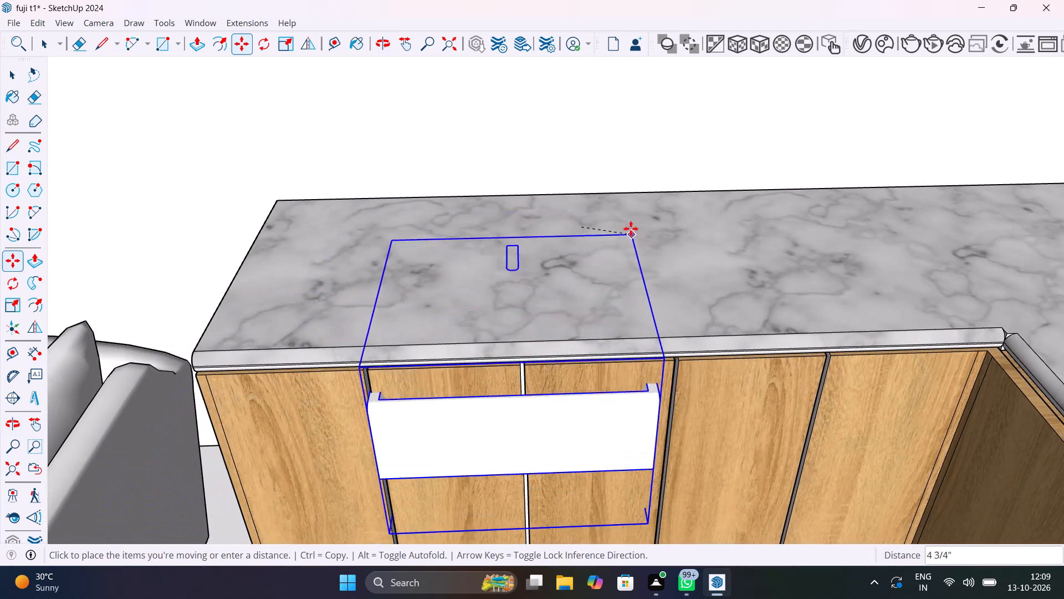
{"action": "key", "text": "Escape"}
Move the sunken washbasin about 7 13/16" across the countertop toward the back wall.
{"action": "left_click", "coordinate": [602, 344]}
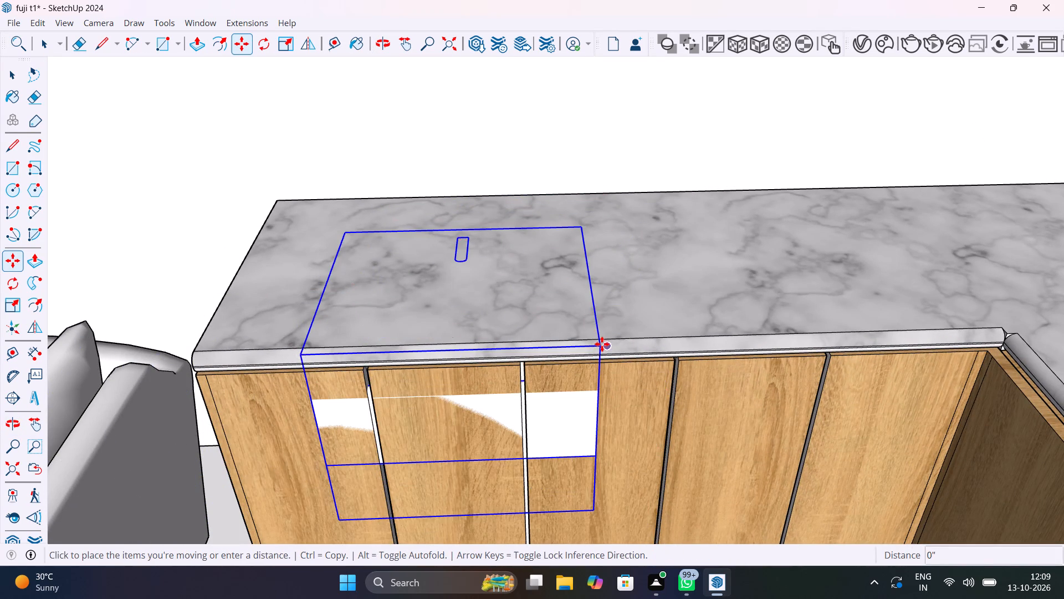
{"action": "left_click", "coordinate": [682, 306]}
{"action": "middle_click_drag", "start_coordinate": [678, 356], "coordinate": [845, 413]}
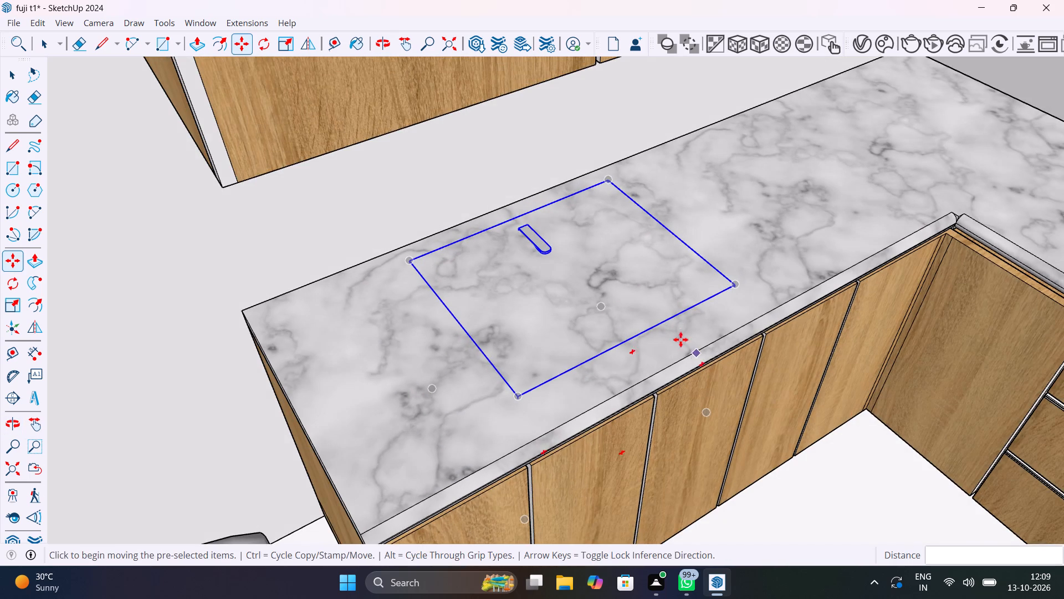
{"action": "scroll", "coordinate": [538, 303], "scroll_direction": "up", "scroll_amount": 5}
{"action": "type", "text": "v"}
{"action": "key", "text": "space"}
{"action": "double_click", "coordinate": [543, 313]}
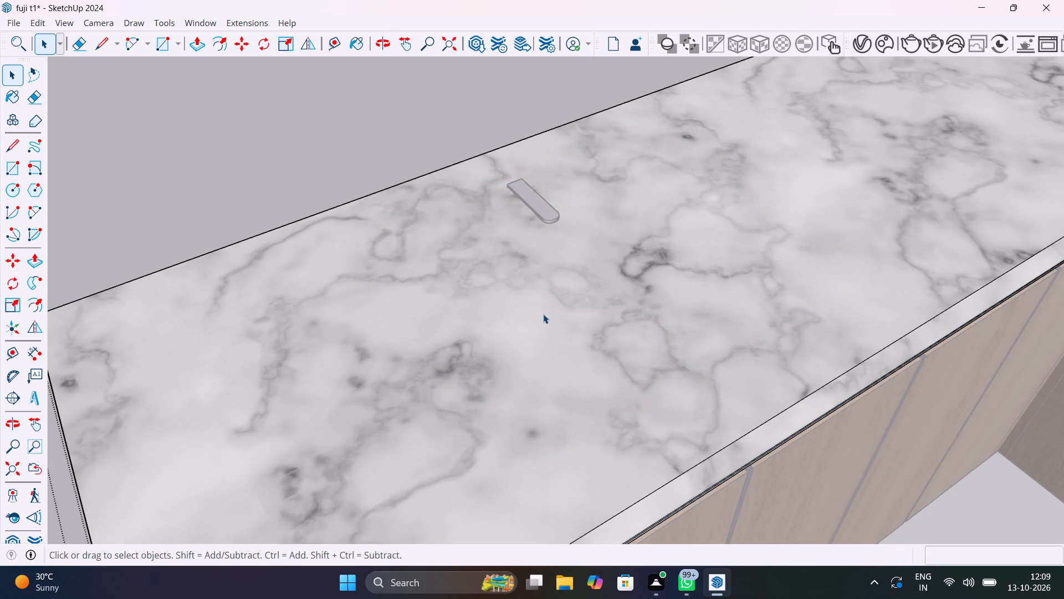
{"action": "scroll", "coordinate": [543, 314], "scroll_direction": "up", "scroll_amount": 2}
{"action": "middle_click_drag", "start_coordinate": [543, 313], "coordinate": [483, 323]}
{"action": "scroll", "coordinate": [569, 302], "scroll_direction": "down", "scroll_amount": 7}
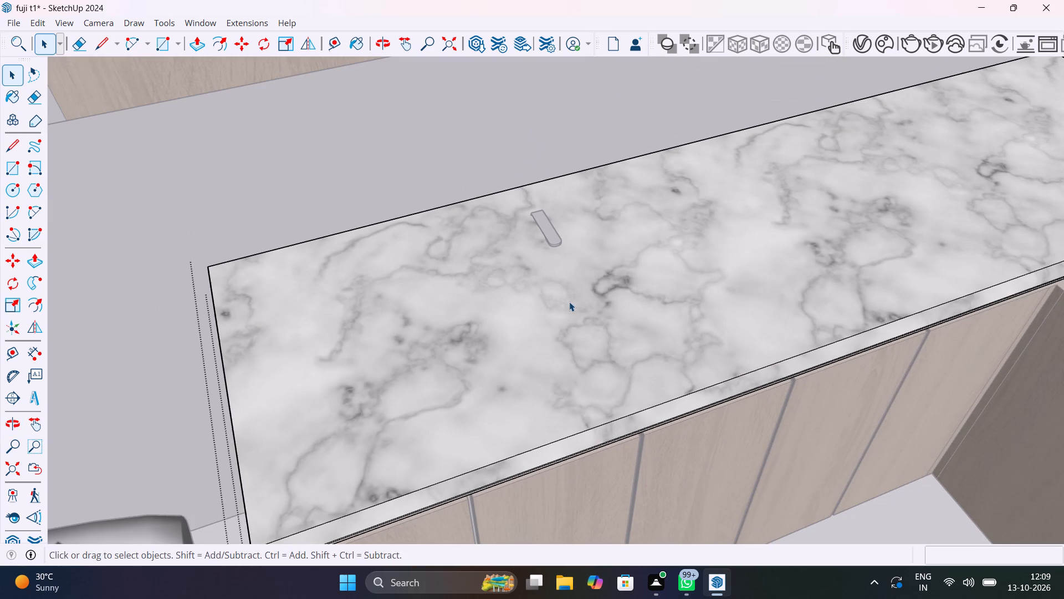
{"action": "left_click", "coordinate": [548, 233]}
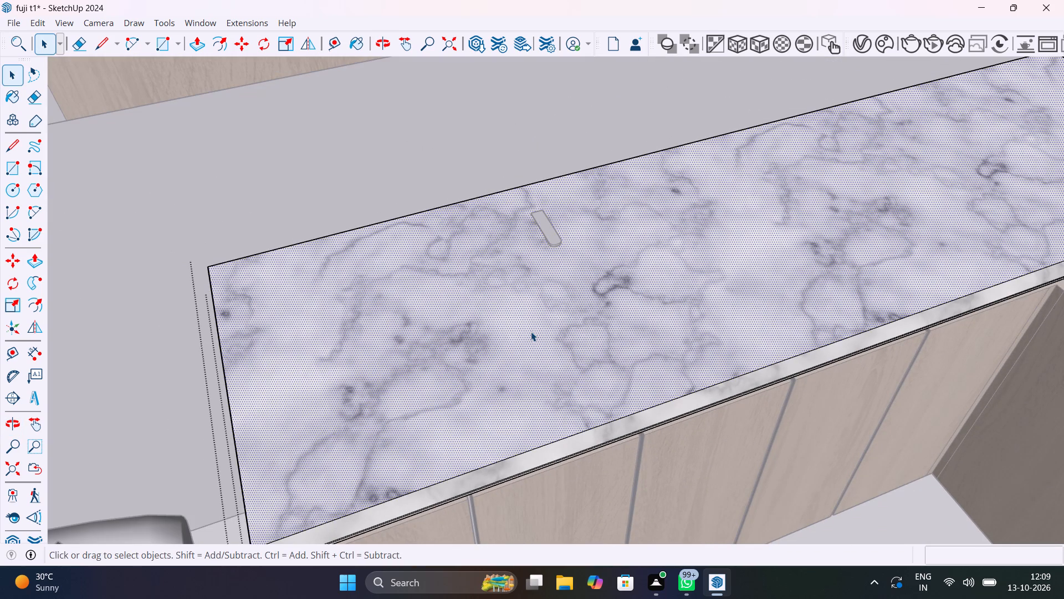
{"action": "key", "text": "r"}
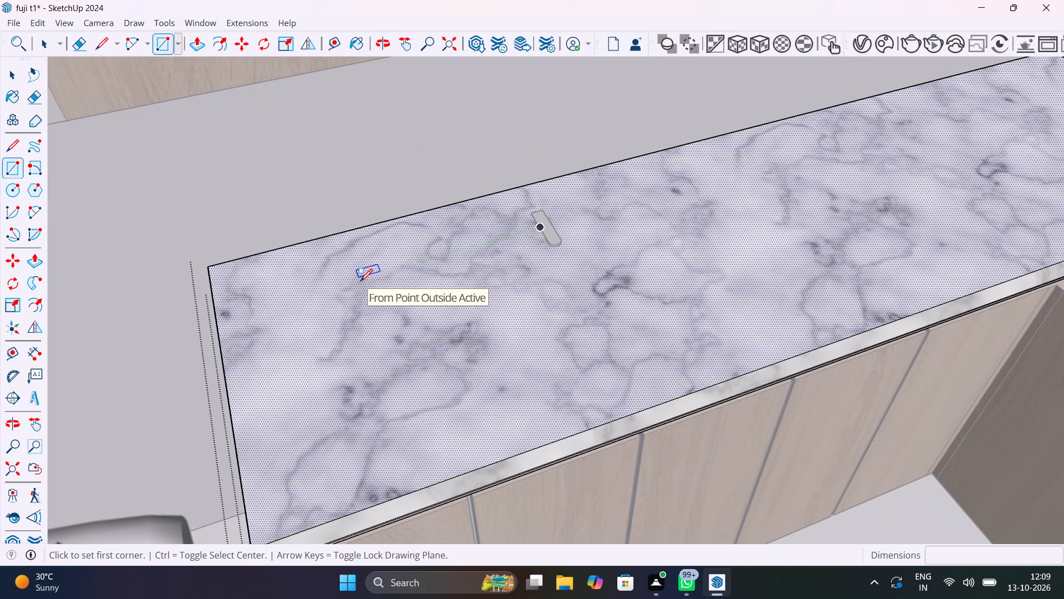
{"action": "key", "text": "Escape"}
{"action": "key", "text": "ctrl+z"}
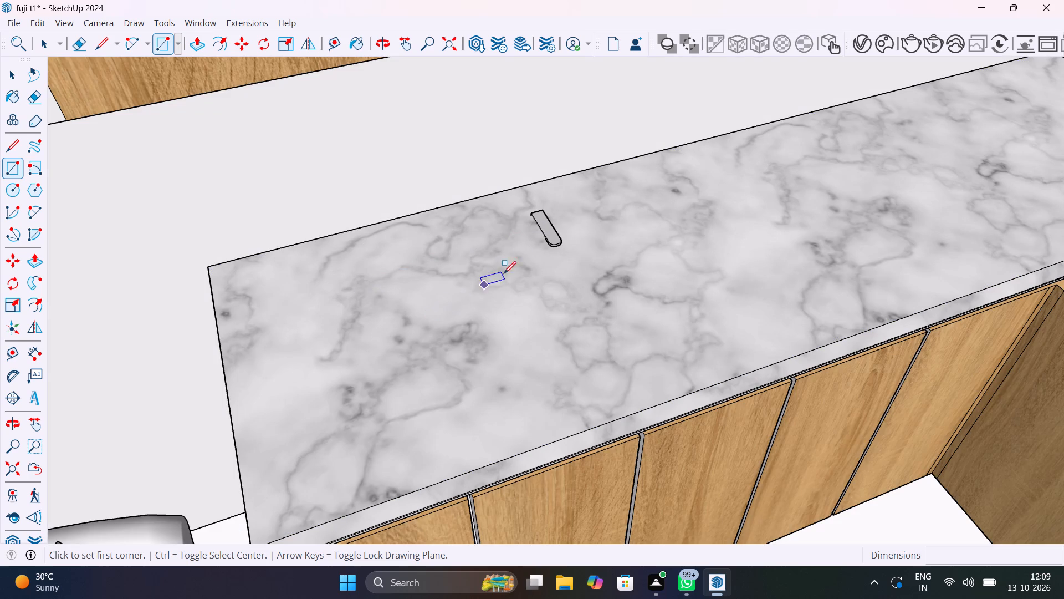
Raise the washbasin vertically along the blue axis by about 4 1/4" so its rim sits above the countertop.
{"action": "key", "text": "space"}
{"action": "left_click", "coordinate": [557, 237]}
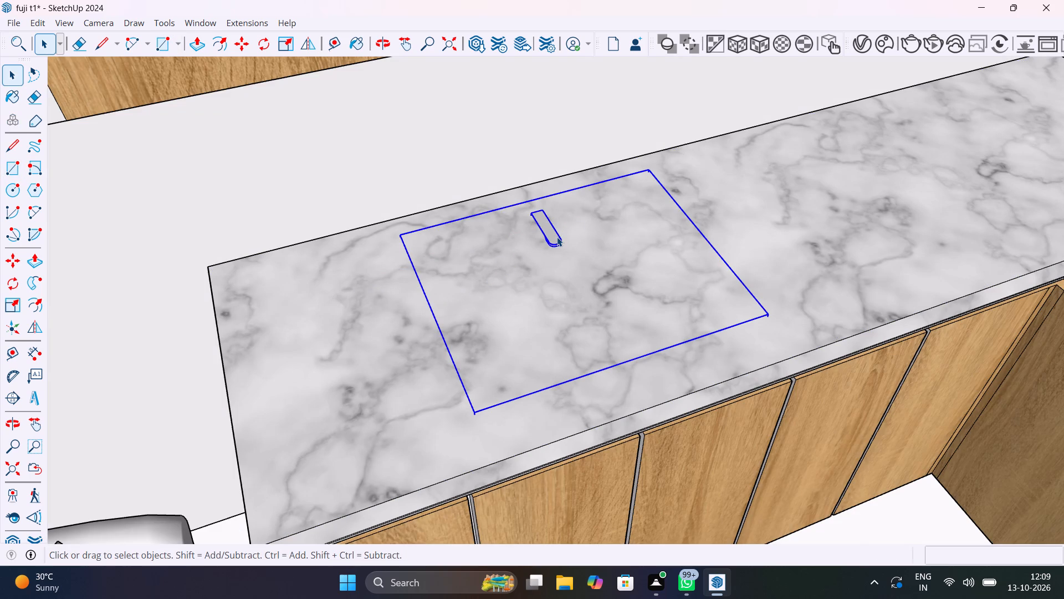
{"action": "key", "text": "m"}
{"action": "left_click", "coordinate": [764, 315]}
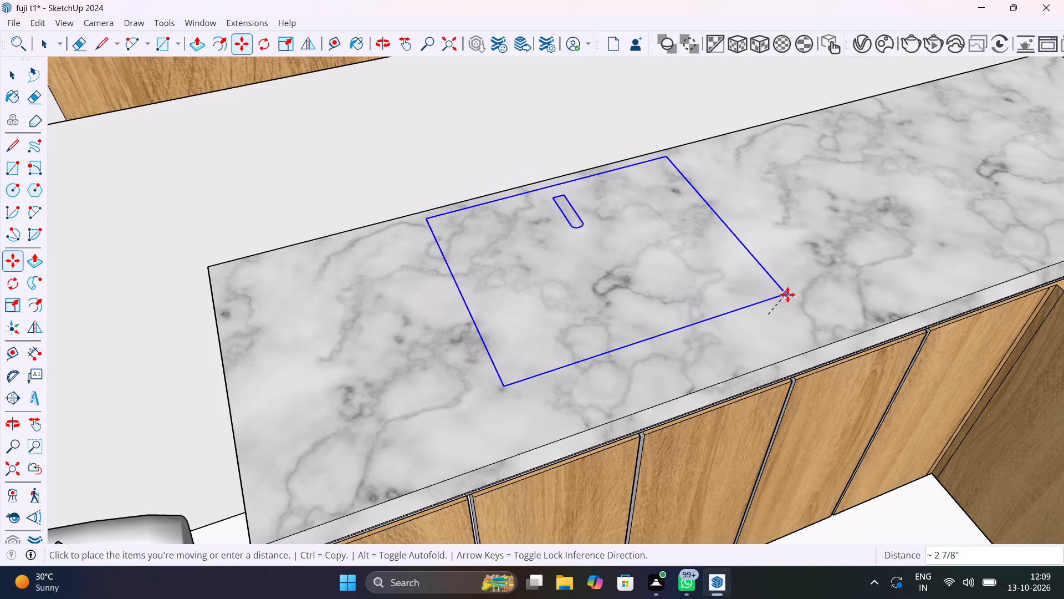
{"action": "key", "text": "Up"}
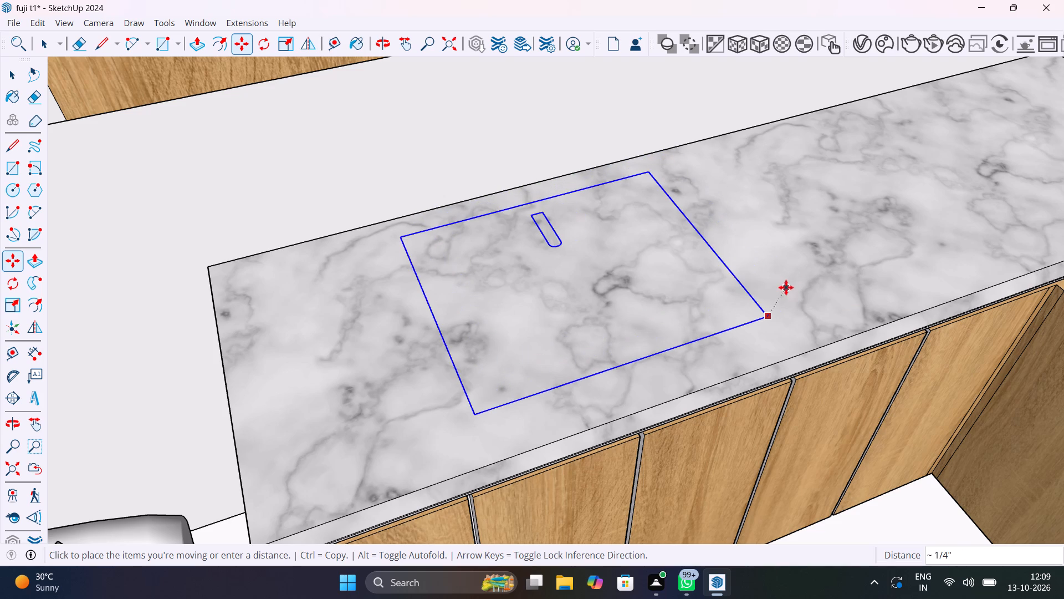
{"action": "key", "text": "Left"}
{"action": "key", "text": "Right"}
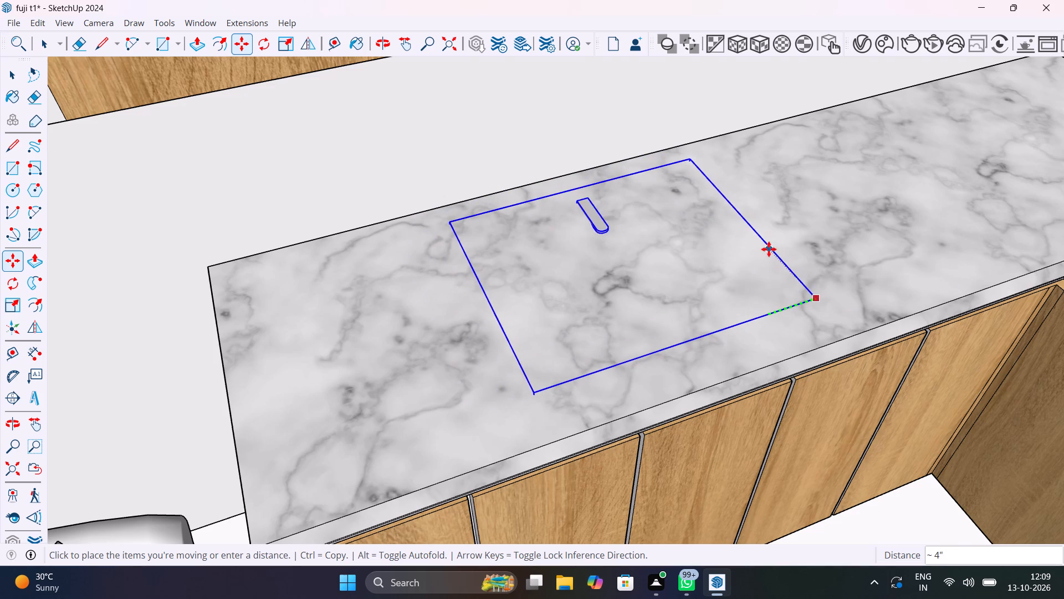
{"action": "key", "text": "Down"}
{"action": "key", "text": "Up"}
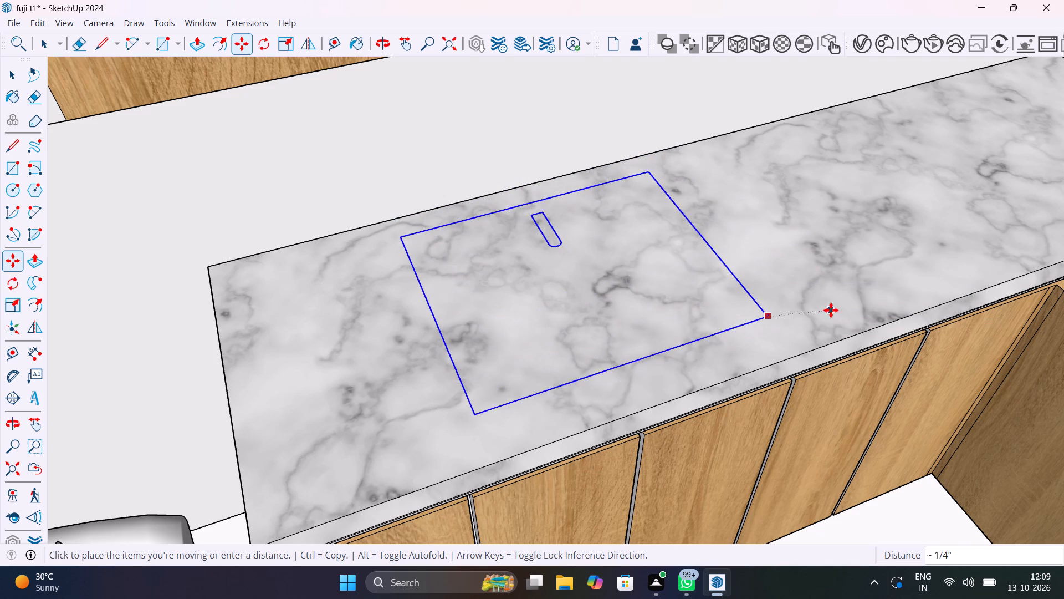
{"action": "key", "text": "Down"}
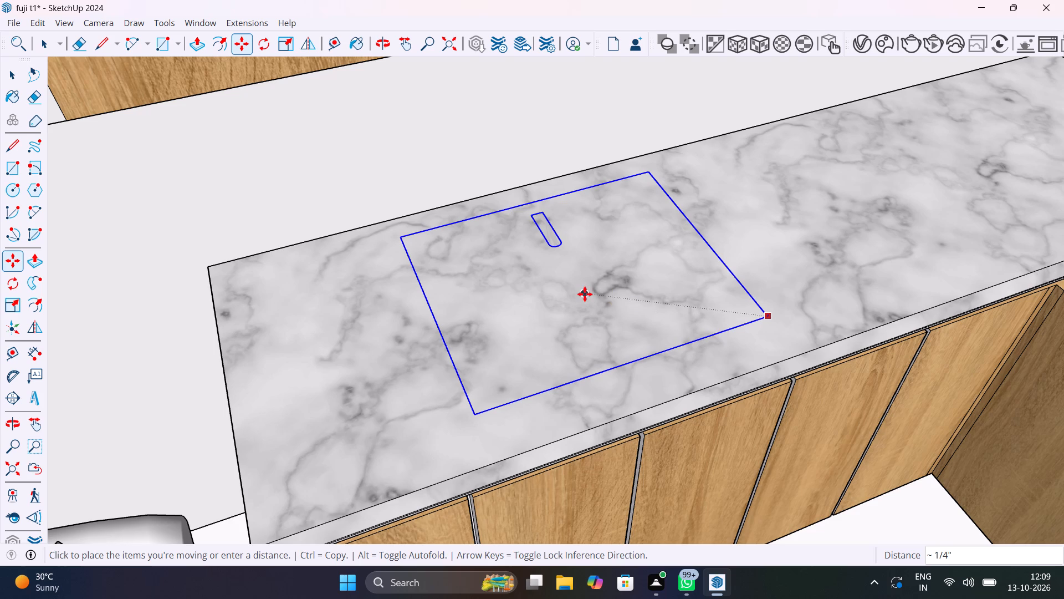
{"action": "left_click", "coordinate": [589, 287]}
{"action": "left_click", "coordinate": [578, 284]}
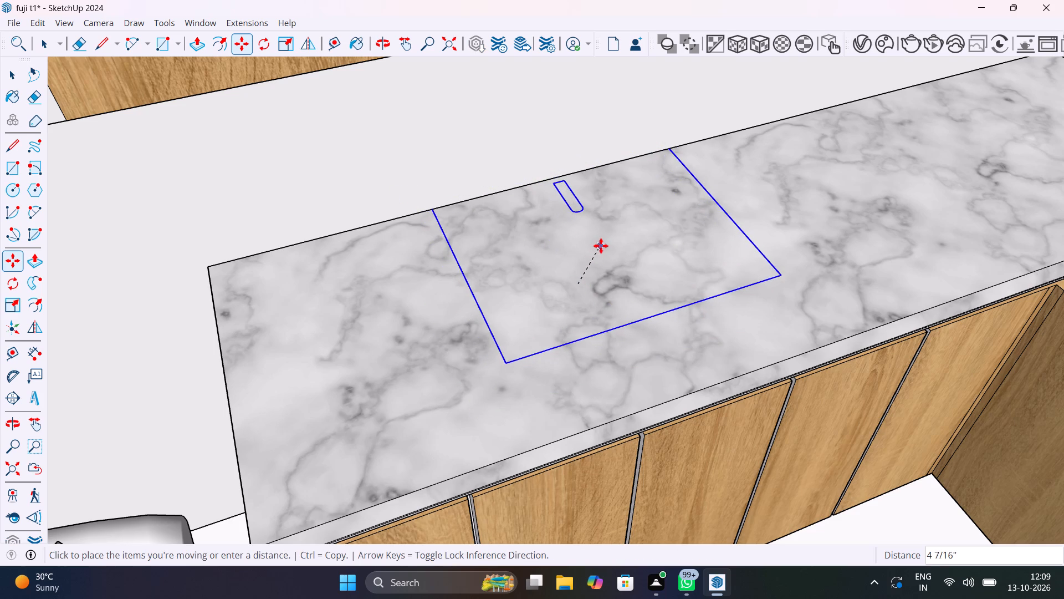
{"action": "key", "text": "Up"}
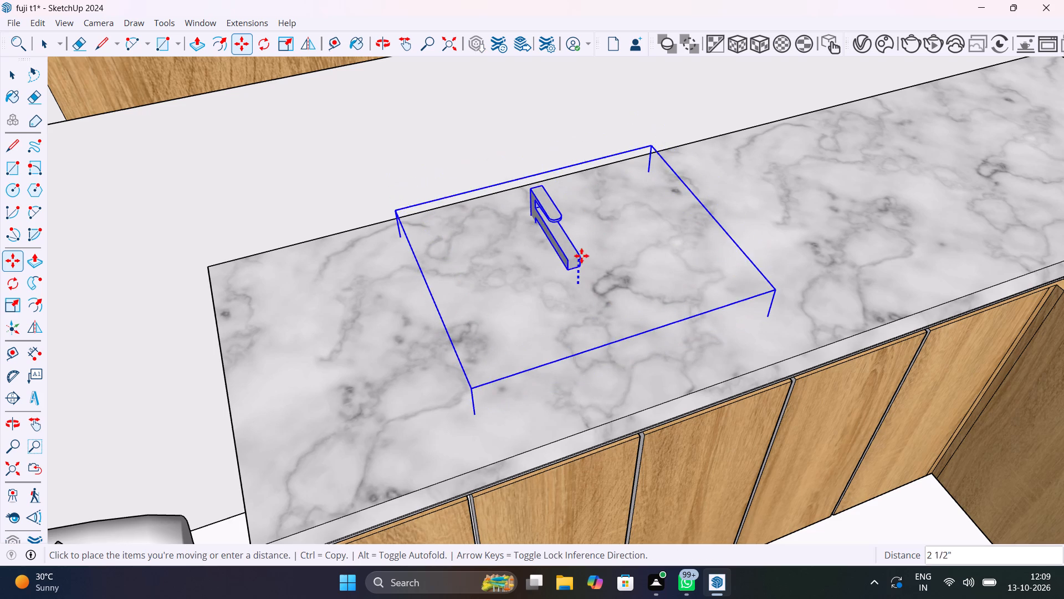
{"action": "left_click", "coordinate": [580, 241]}
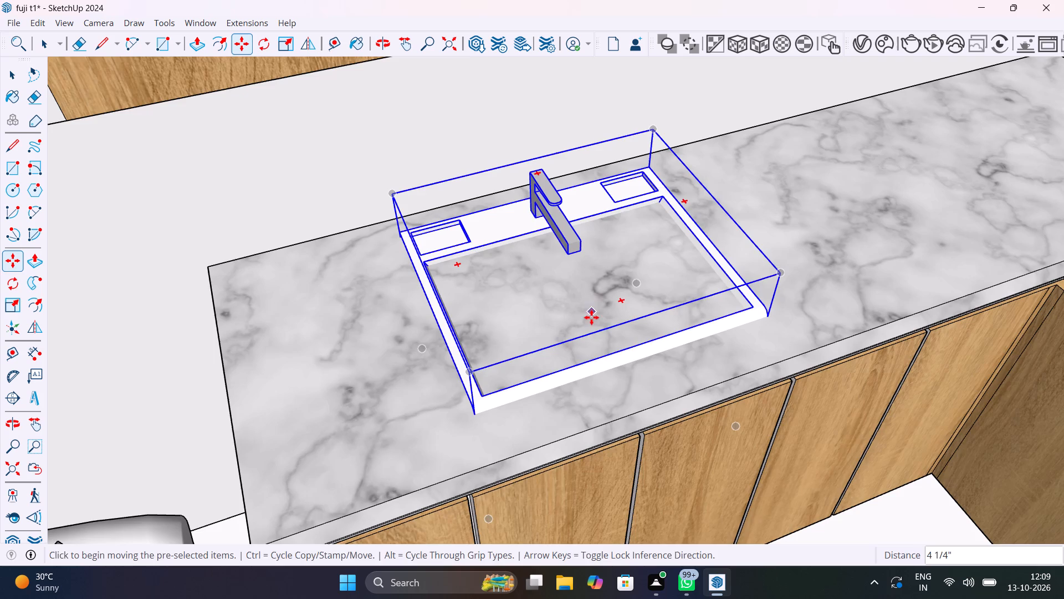
Draw a rectangle about 10 1/8" by 1' 4 5/8" on the countertop surface inside the washbasin opening.
{"action": "middle_click_drag", "start_coordinate": [595, 322], "coordinate": [532, 378]}
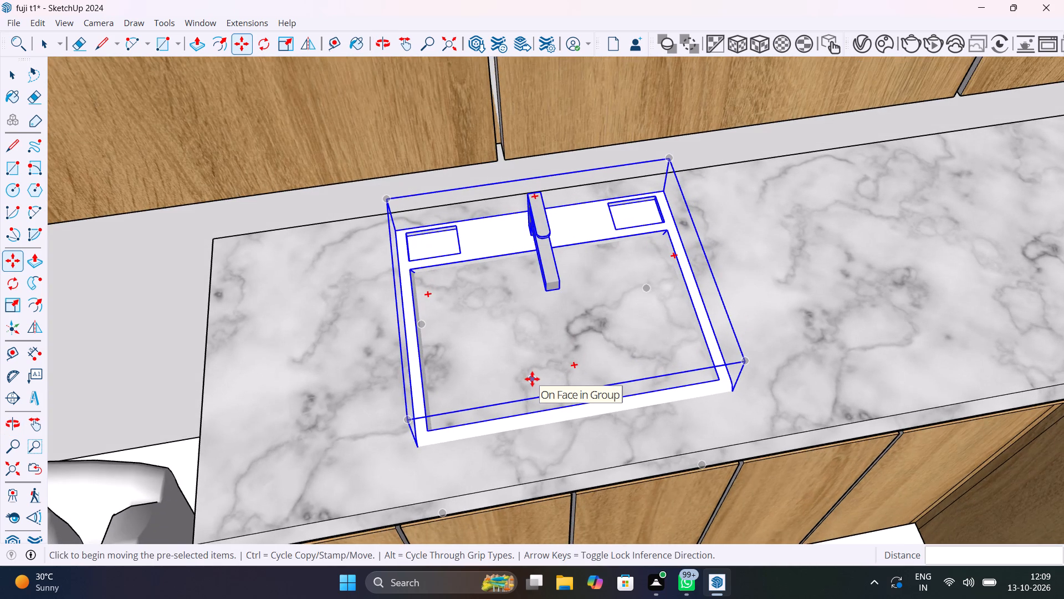
{"action": "key", "text": "r"}
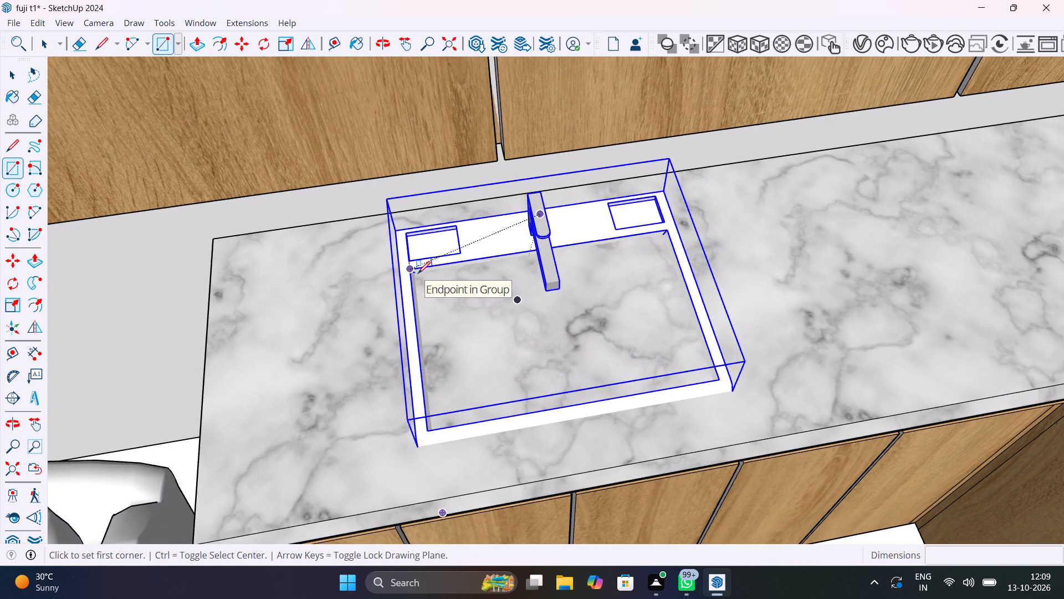
{"action": "scroll", "coordinate": [422, 282], "scroll_direction": "up", "scroll_amount": 11}
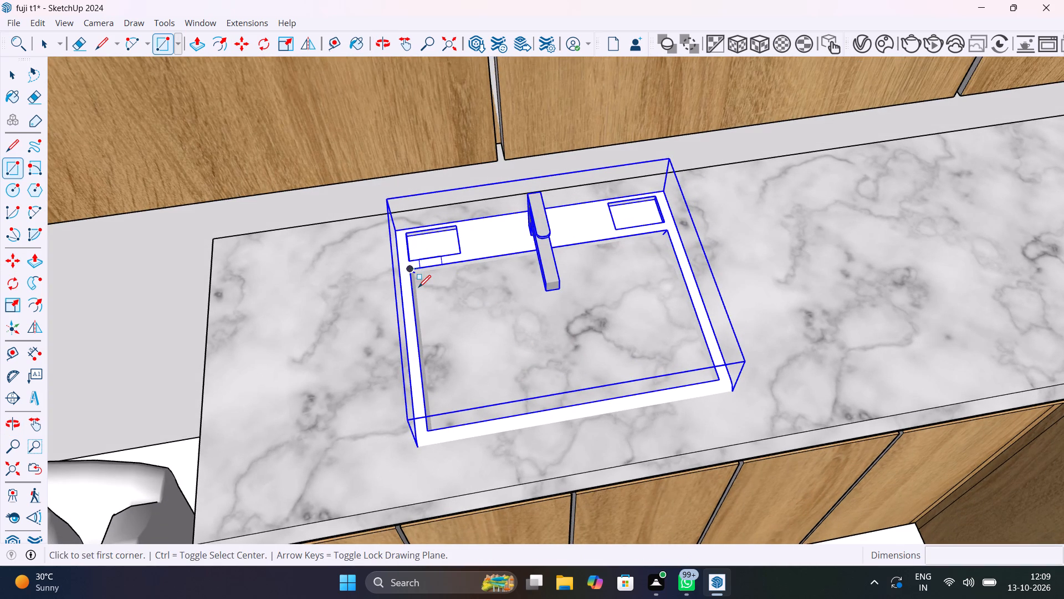
{"action": "scroll", "coordinate": [418, 287], "scroll_direction": "up", "scroll_amount": 5}
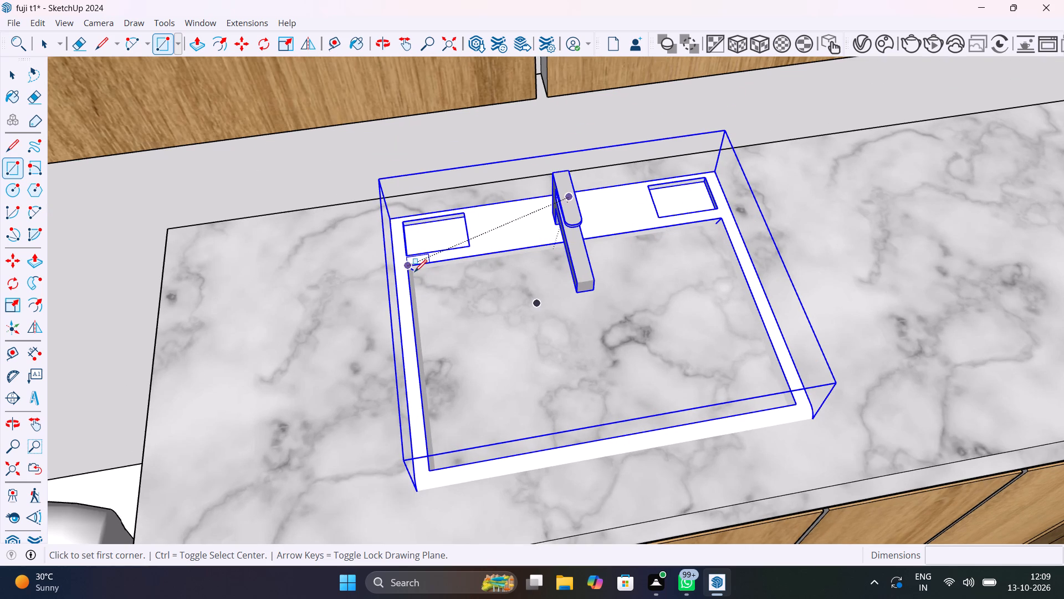
{"action": "left_click", "coordinate": [415, 272]}
{"action": "key", "text": "Escape"}
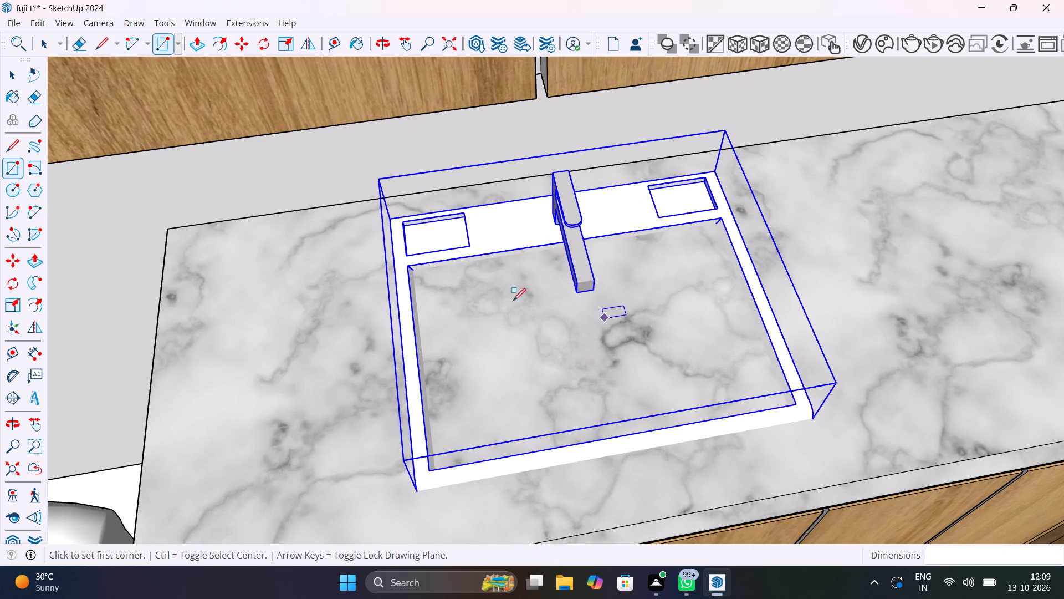
{"action": "key", "text": "r"}
{"action": "left_click", "coordinate": [447, 285]}
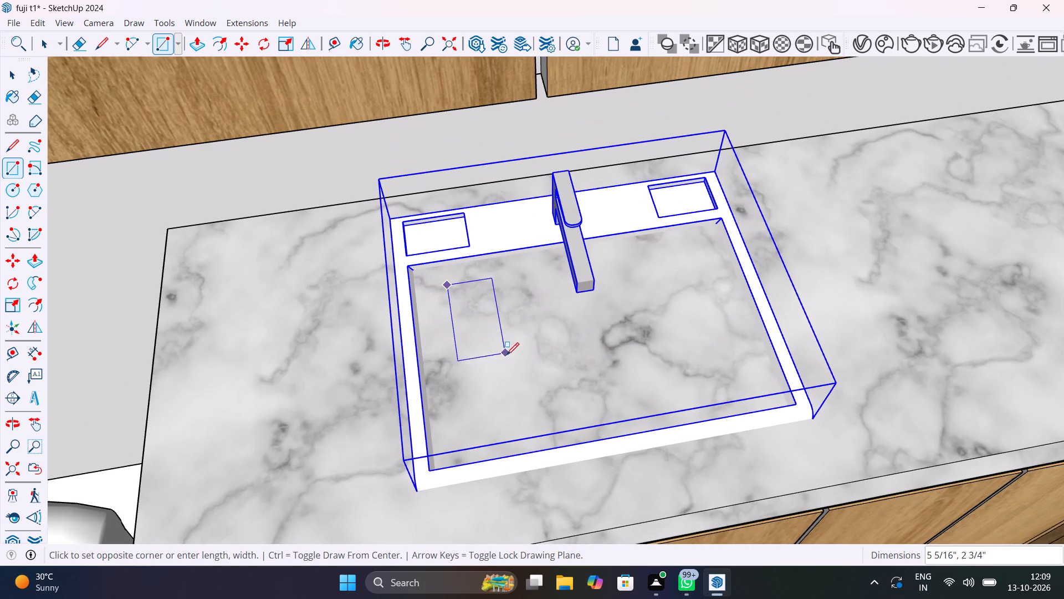
{"action": "left_click", "coordinate": [762, 384]}
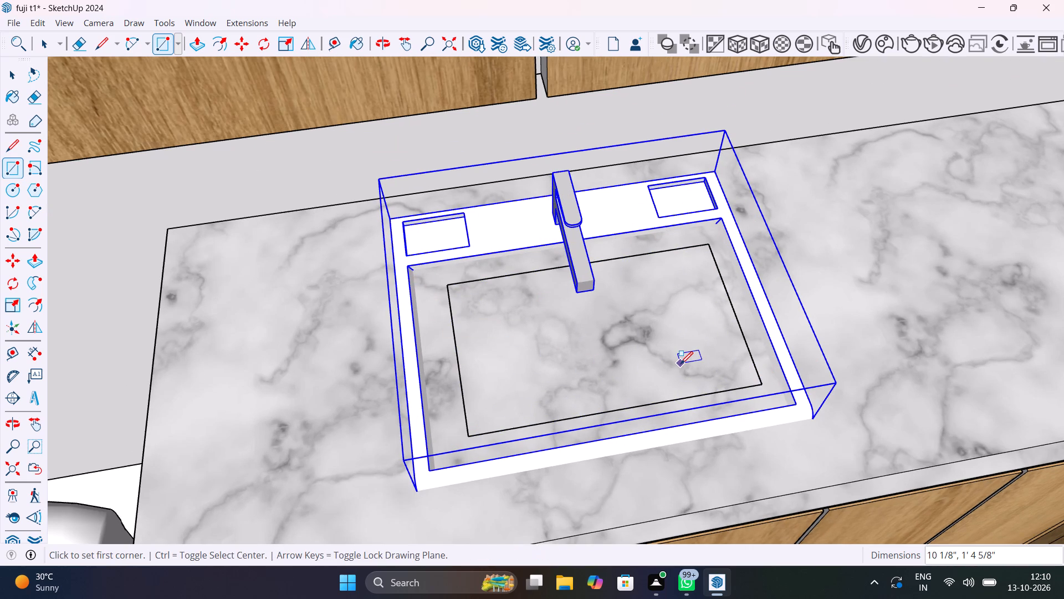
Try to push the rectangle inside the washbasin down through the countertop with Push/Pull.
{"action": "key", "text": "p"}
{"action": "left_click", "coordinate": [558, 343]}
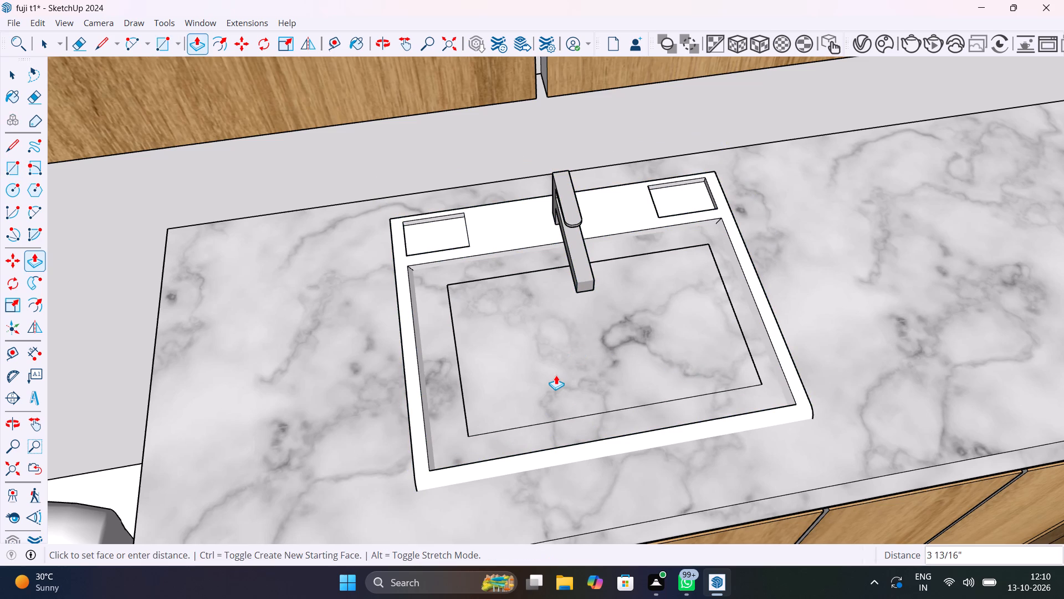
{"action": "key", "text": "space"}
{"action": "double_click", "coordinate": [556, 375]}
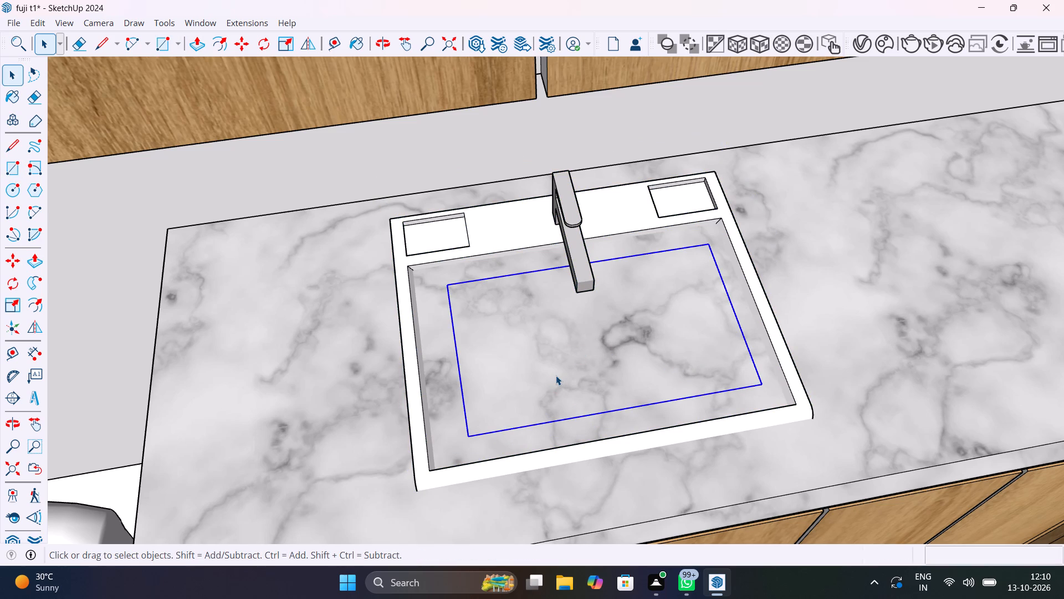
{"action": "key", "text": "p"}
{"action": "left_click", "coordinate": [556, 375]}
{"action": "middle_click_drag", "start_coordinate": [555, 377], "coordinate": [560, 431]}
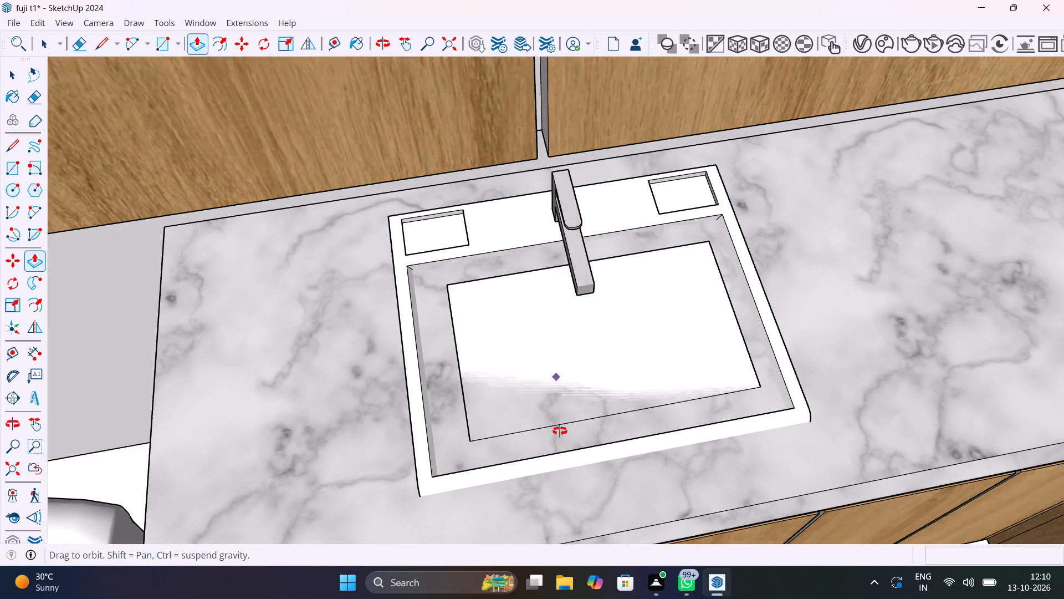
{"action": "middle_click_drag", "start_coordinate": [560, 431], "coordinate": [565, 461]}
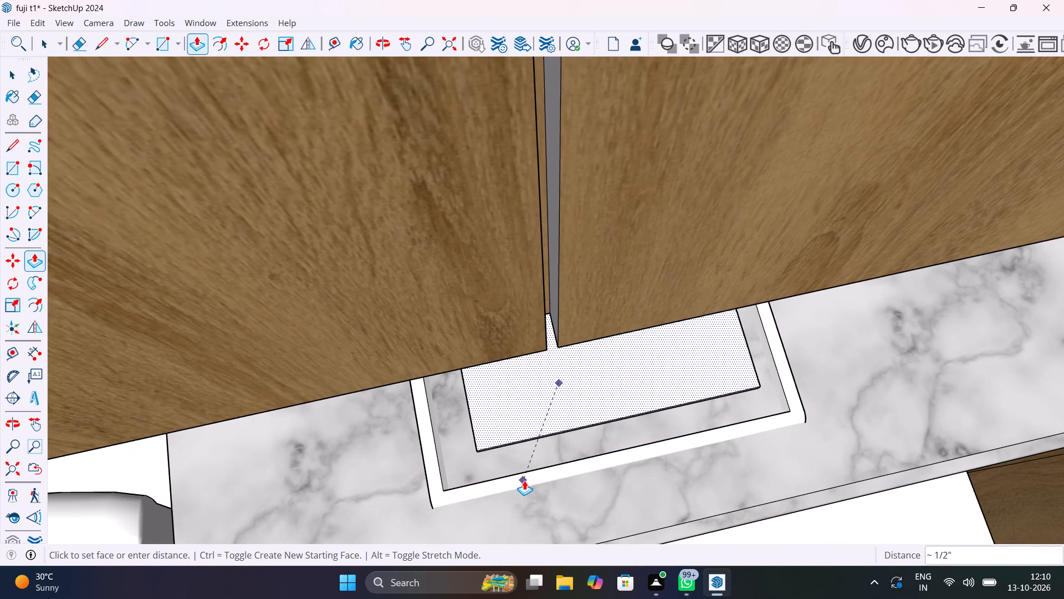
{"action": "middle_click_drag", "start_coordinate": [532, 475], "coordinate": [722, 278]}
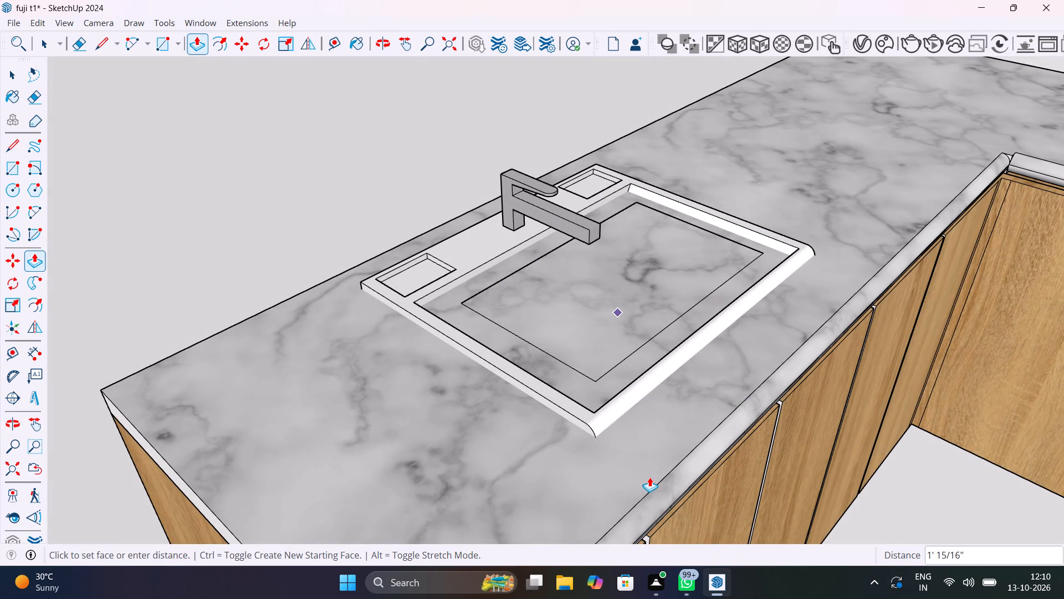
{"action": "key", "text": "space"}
Open the marble countertop group and draw a rectangle about 1' 4 5/8" by 10 1/8" on its surface inside the washbasin.
{"action": "scroll", "coordinate": [503, 387], "scroll_direction": "down", "scroll_amount": 4}
{"action": "left_click", "coordinate": [482, 425]}
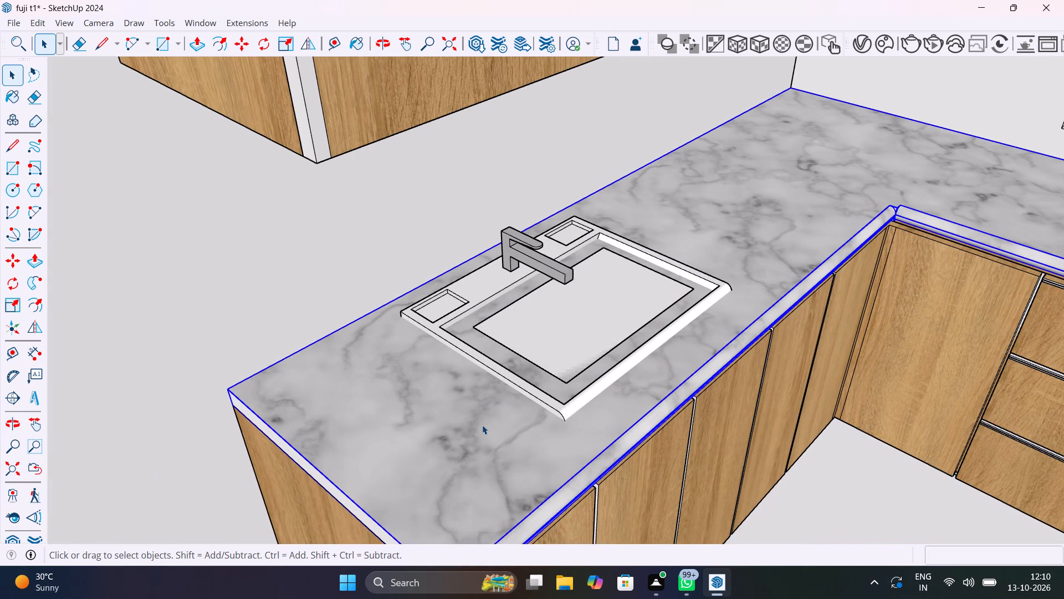
{"action": "double_click", "coordinate": [482, 425]}
{"action": "scroll", "coordinate": [562, 340], "scroll_direction": "up", "scroll_amount": 7}
{"action": "middle_click_drag", "start_coordinate": [615, 343], "coordinate": [535, 407]}
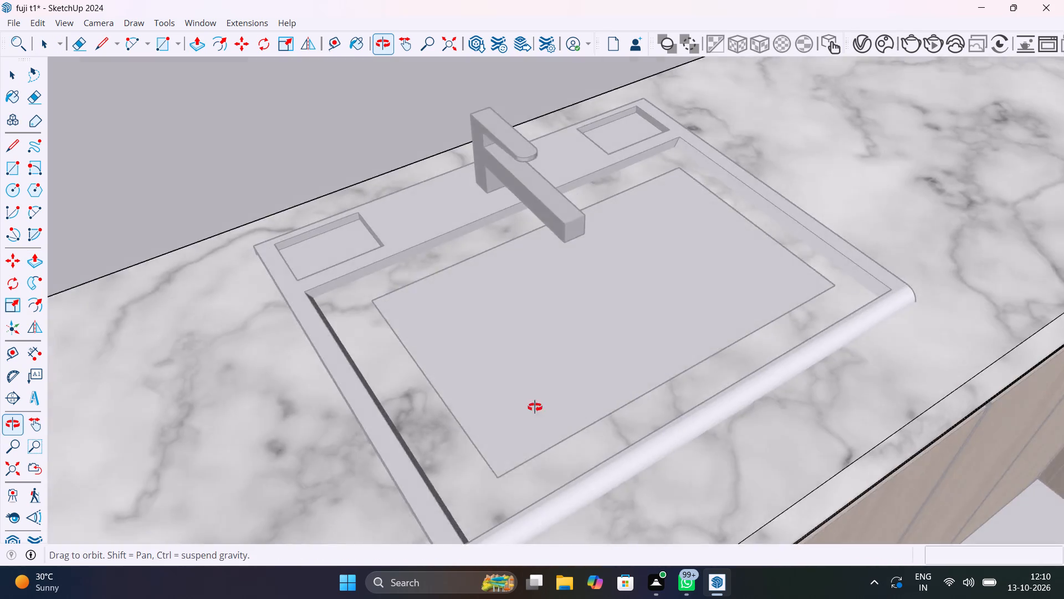
{"action": "middle_click_drag", "start_coordinate": [535, 407], "coordinate": [503, 471]}
{"action": "key", "text": "r"}
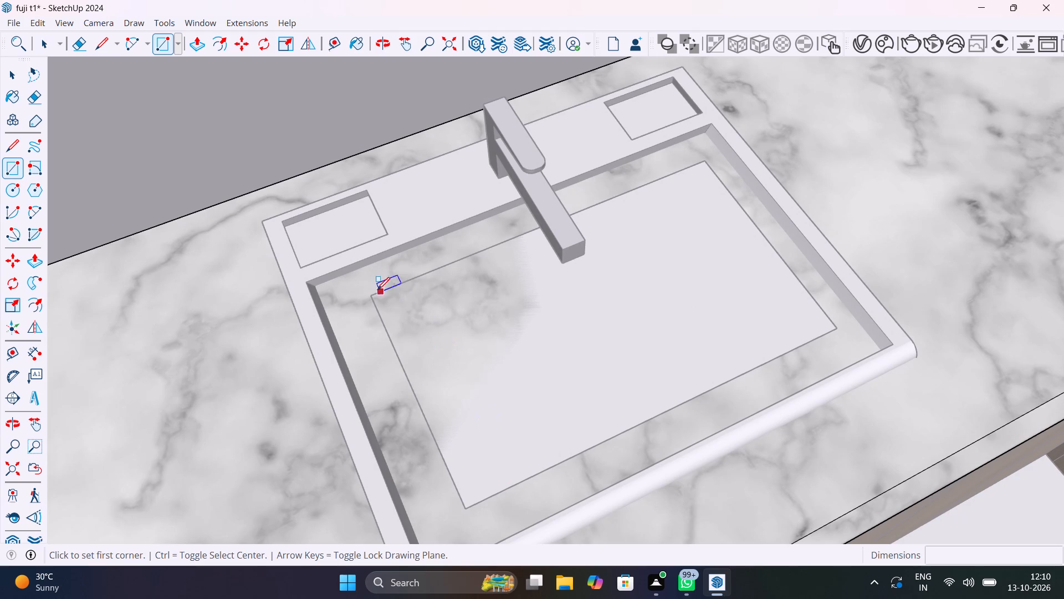
{"action": "left_click", "coordinate": [376, 293]}
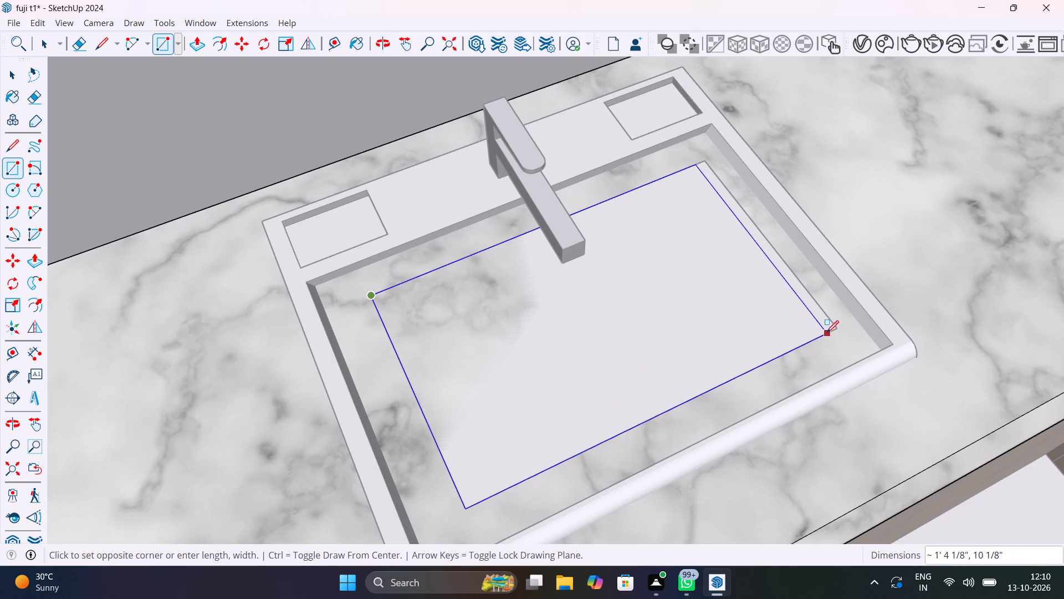
{"action": "left_click", "coordinate": [830, 329]}
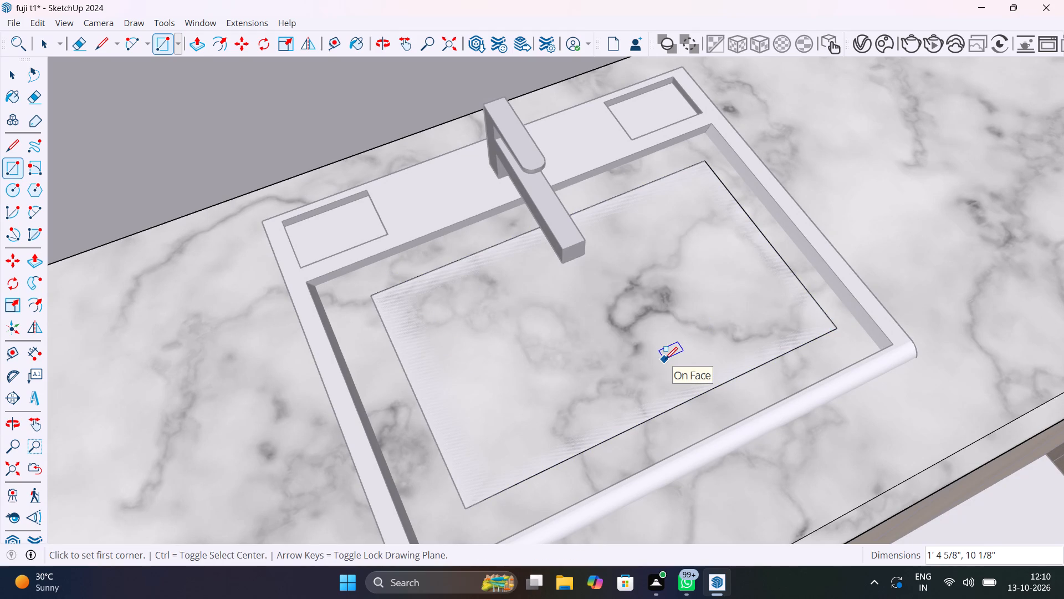
Push the new rectangle down through the countertop by about 5 3/4" with Push/Pull and close the countertop group.
{"action": "key", "text": "p"}
{"action": "left_click", "coordinate": [615, 359]}
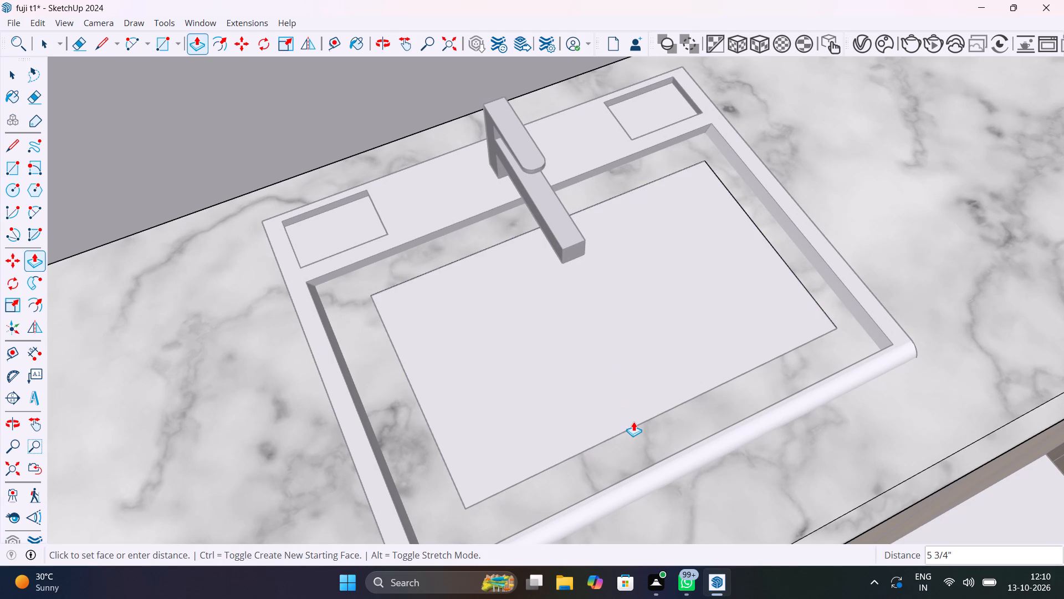
{"action": "left_click", "coordinate": [633, 422]}
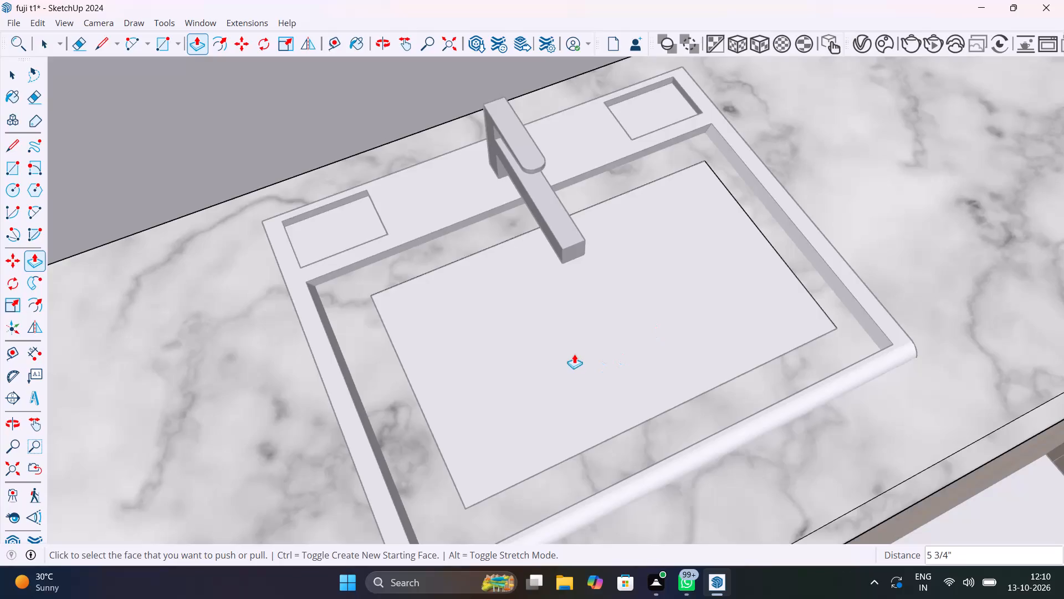
{"action": "scroll", "coordinate": [560, 364], "scroll_direction": "down", "scroll_amount": 6}
{"action": "key", "text": "space"}
{"action": "left_click", "coordinate": [820, 473]}
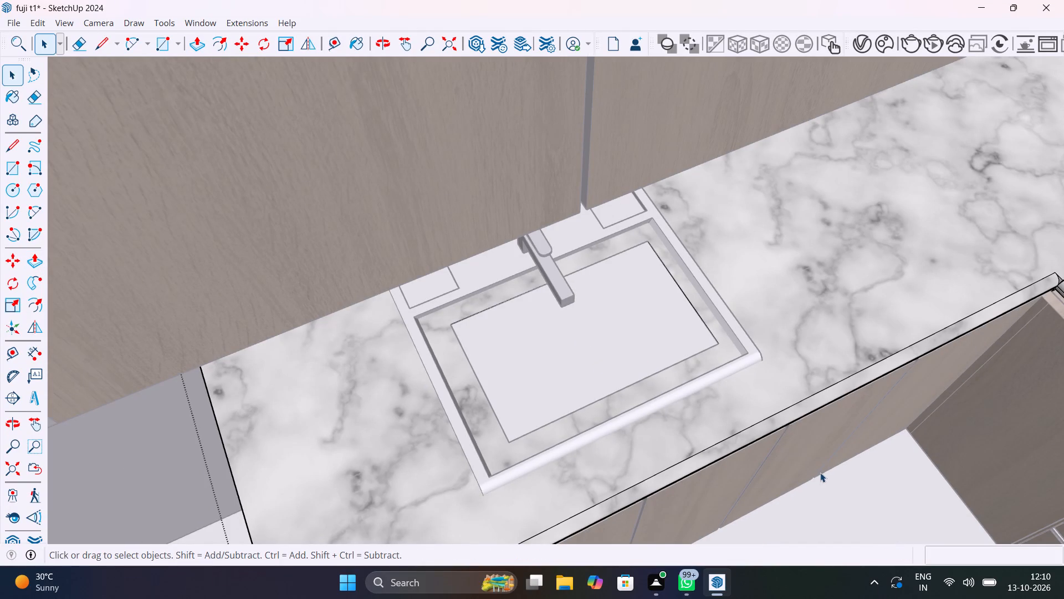
{"action": "left_click", "coordinate": [850, 515]}
{"action": "left_click", "coordinate": [889, 505]}
{"action": "scroll", "coordinate": [836, 484], "scroll_direction": "down", "scroll_amount": 6}
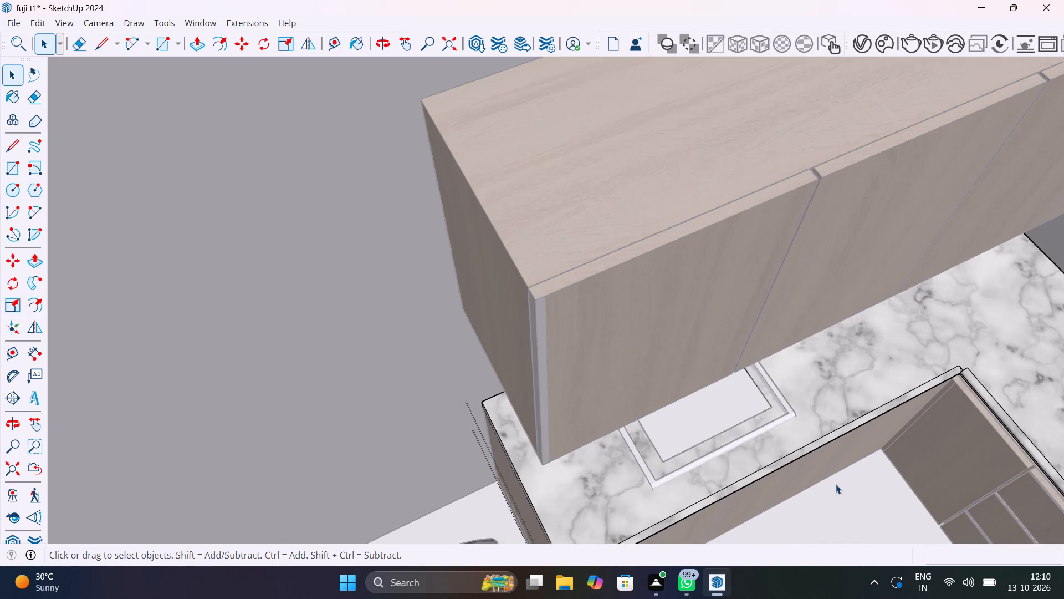
{"action": "double_click", "coordinate": [848, 510]}
{"action": "key", "text": "Escape"}
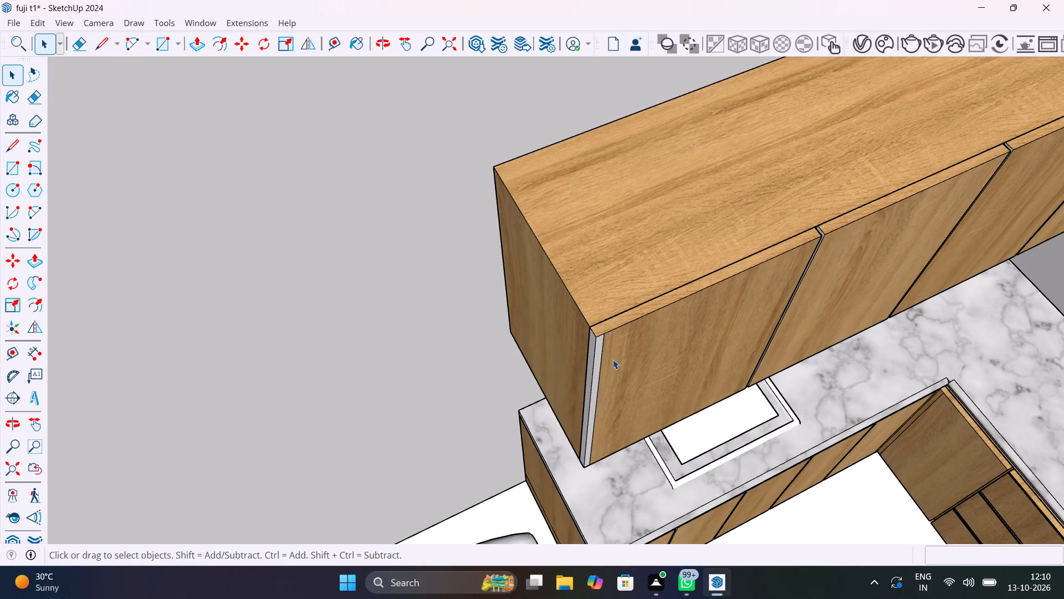
Push the loose white rectangle inside the washbasin opening by about 1/4" with Push/Pull.
{"action": "scroll", "coordinate": [751, 431], "scroll_direction": "up", "scroll_amount": 11}
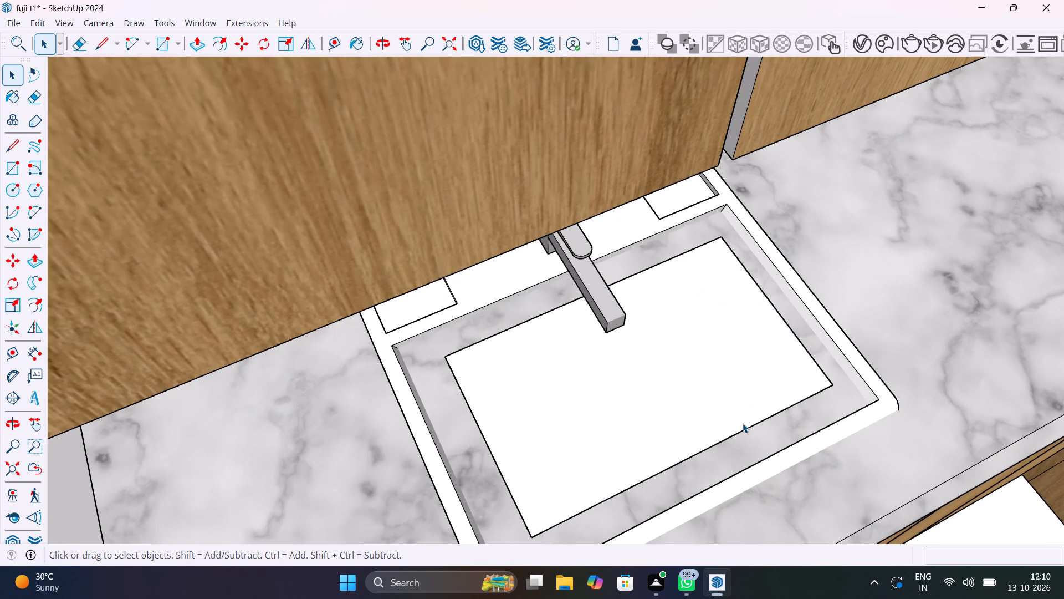
{"action": "middle_click_drag", "start_coordinate": [736, 417], "coordinate": [474, 360]}
{"action": "left_click", "coordinate": [471, 373]}
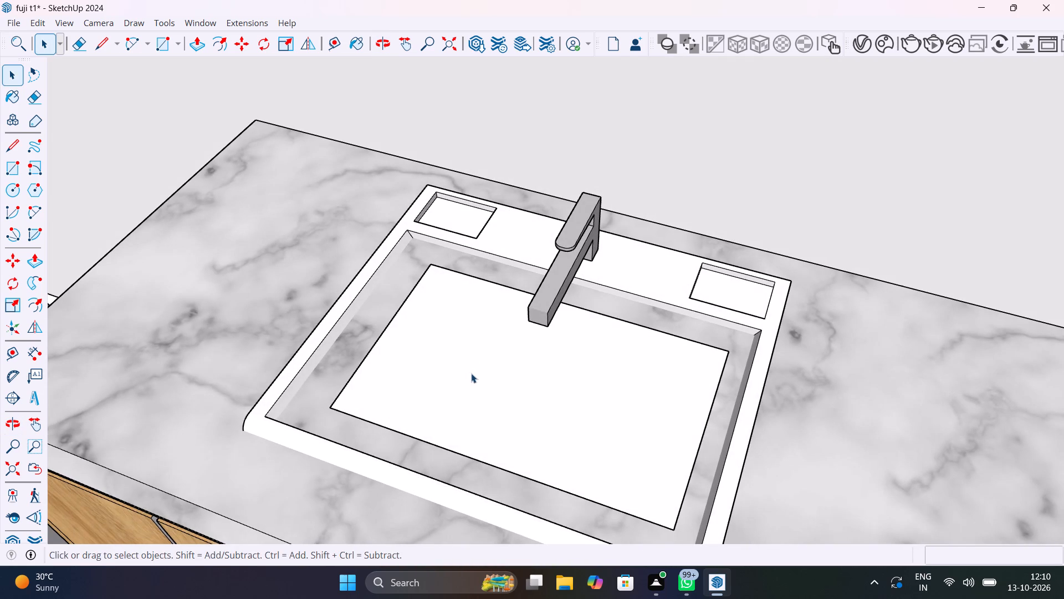
{"action": "key", "text": "p"}
{"action": "left_click", "coordinate": [490, 386]}
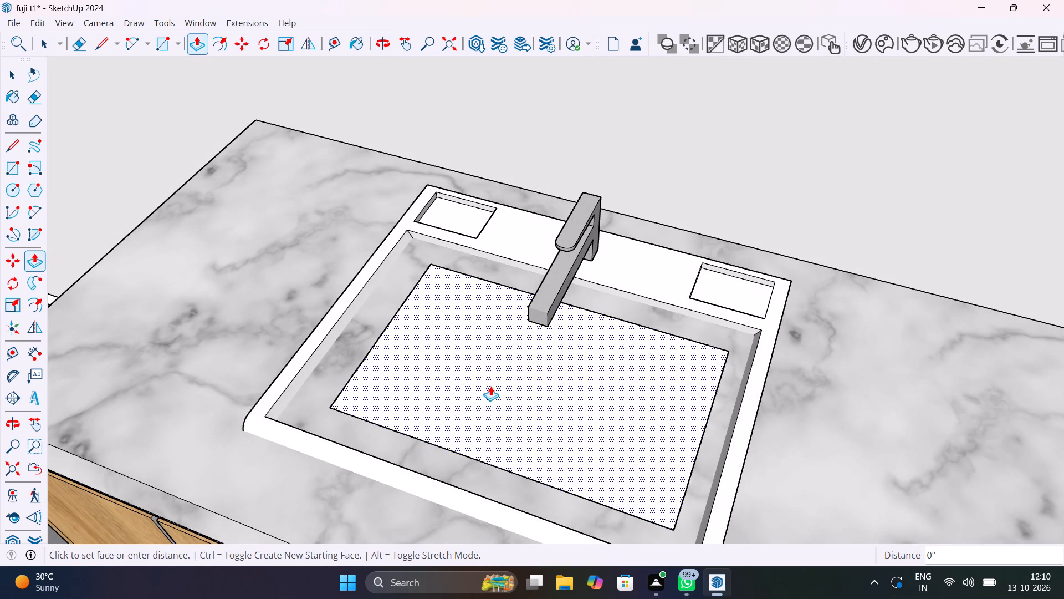
{"action": "middle_click_drag", "start_coordinate": [471, 412], "coordinate": [488, 383]}
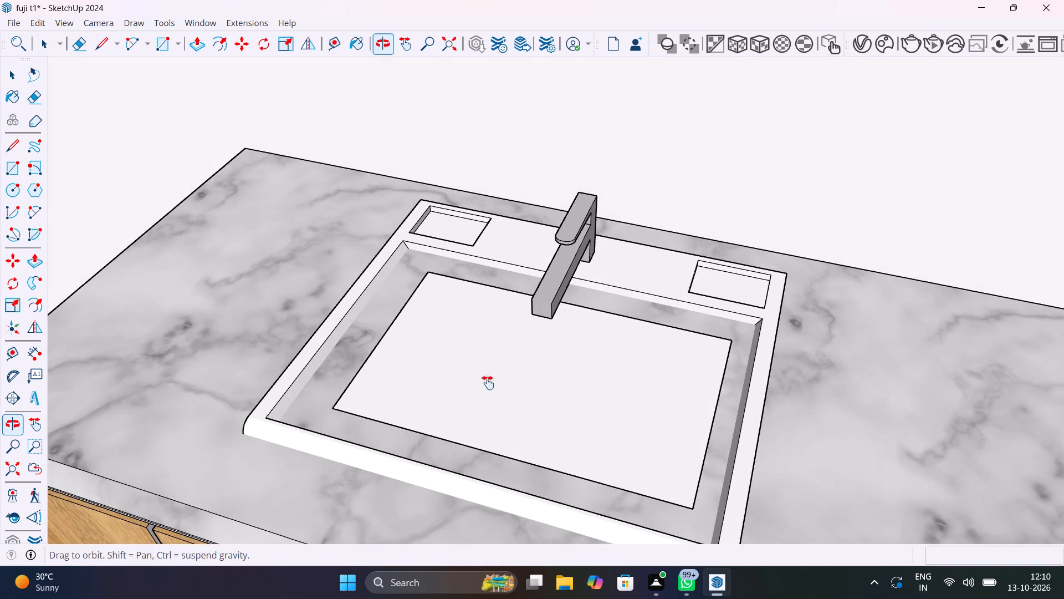
{"action": "middle_click_drag", "start_coordinate": [488, 383], "coordinate": [600, 286]}
{"action": "left_click", "coordinate": [600, 288]}
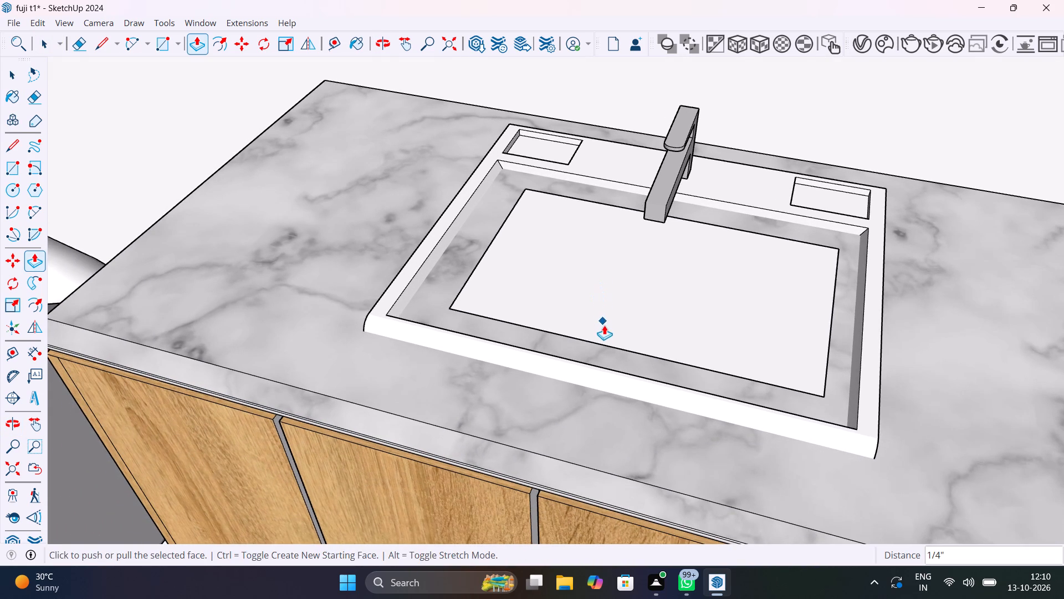
{"action": "scroll", "coordinate": [528, 278], "scroll_direction": "up", "scroll_amount": 4}
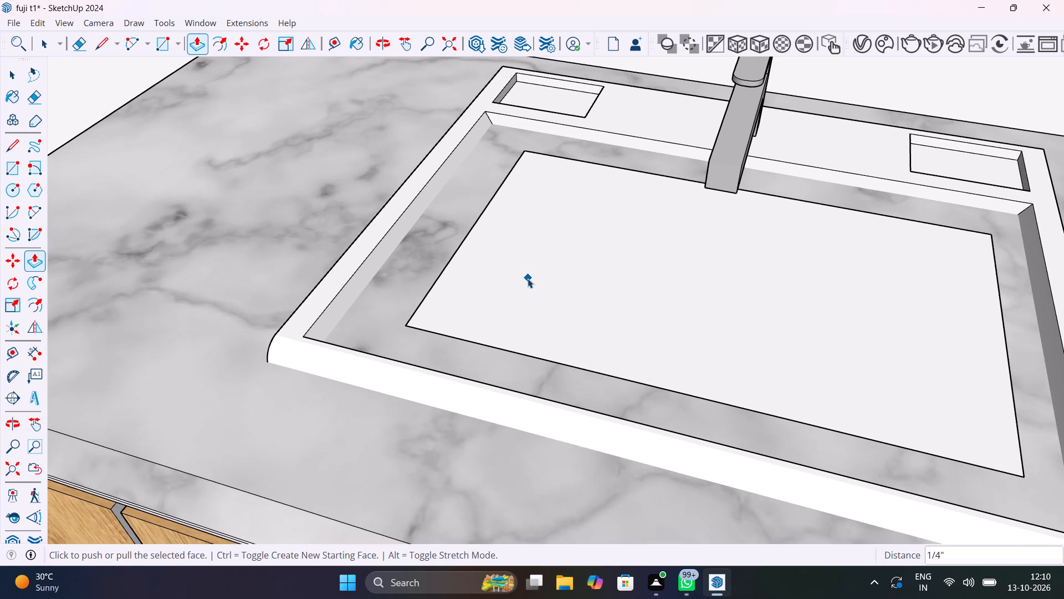
Select the white rectangle with its edges and push it down about 1 13/16" below the countertop surface.
{"action": "key", "text": "space"}
{"action": "left_click", "coordinate": [543, 284]}
{"action": "double_click", "coordinate": [543, 284]}
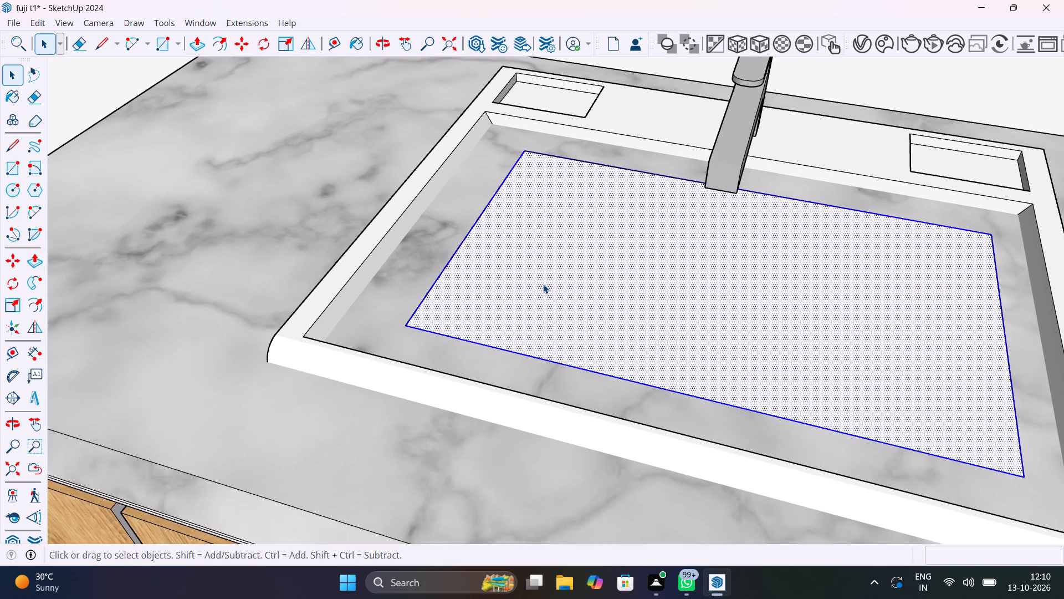
{"action": "key", "text": "p"}
{"action": "left_click", "coordinate": [543, 284]}
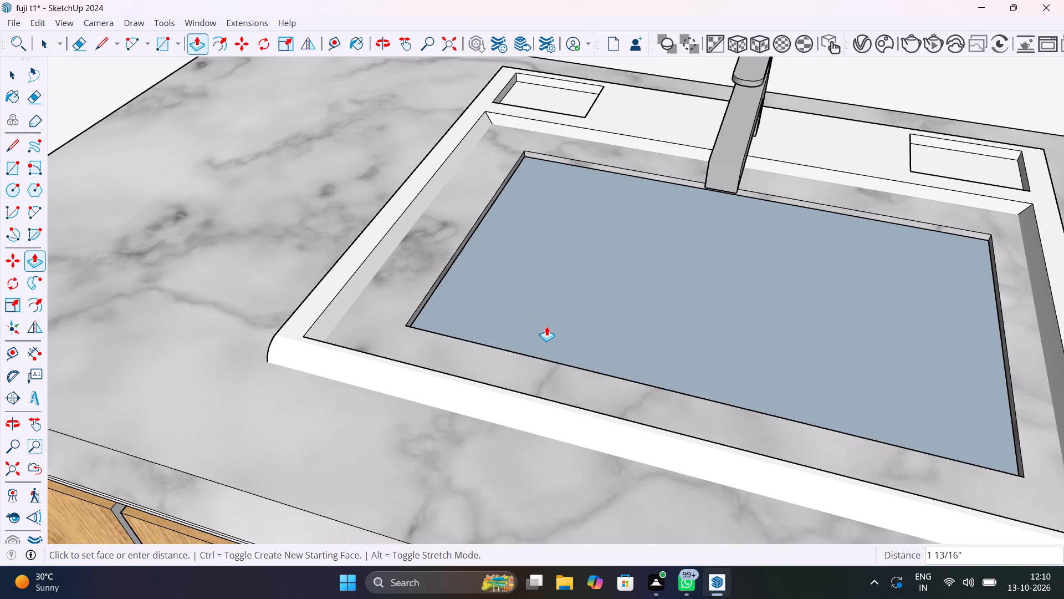
{"action": "left_click", "coordinate": [546, 326]}
Reopen the countertop group and push the opening's short side wall nearest the countertop's free end outward about 1 7/8".
{"action": "middle_click_drag", "start_coordinate": [551, 293], "coordinate": [545, 379]}
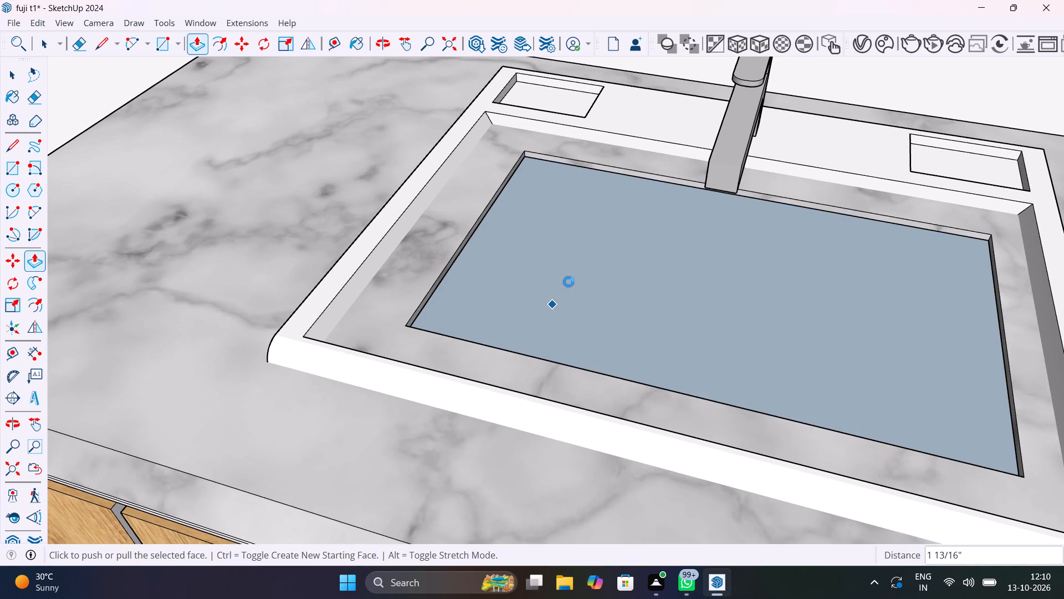
{"action": "middle_click_drag", "start_coordinate": [569, 282], "coordinate": [572, 364]}
{"action": "scroll", "coordinate": [572, 364], "scroll_direction": "up", "scroll_amount": 1}
{"action": "scroll", "coordinate": [464, 235], "scroll_direction": "up", "scroll_amount": 3}
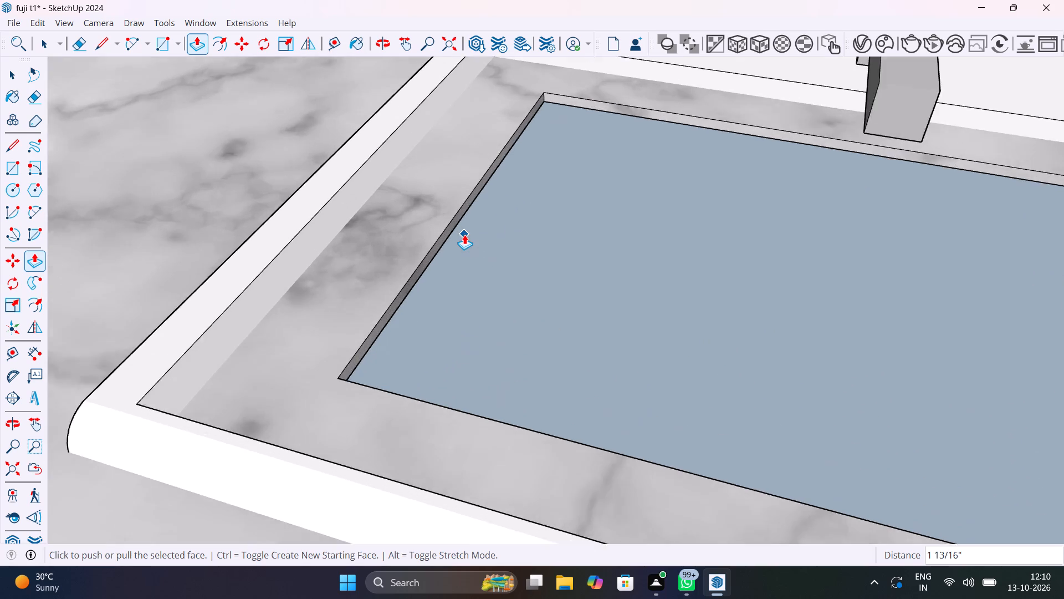
{"action": "scroll", "coordinate": [464, 235], "scroll_direction": "up", "scroll_amount": 5}
{"action": "key", "text": "space"}
{"action": "left_click", "coordinate": [433, 238]}
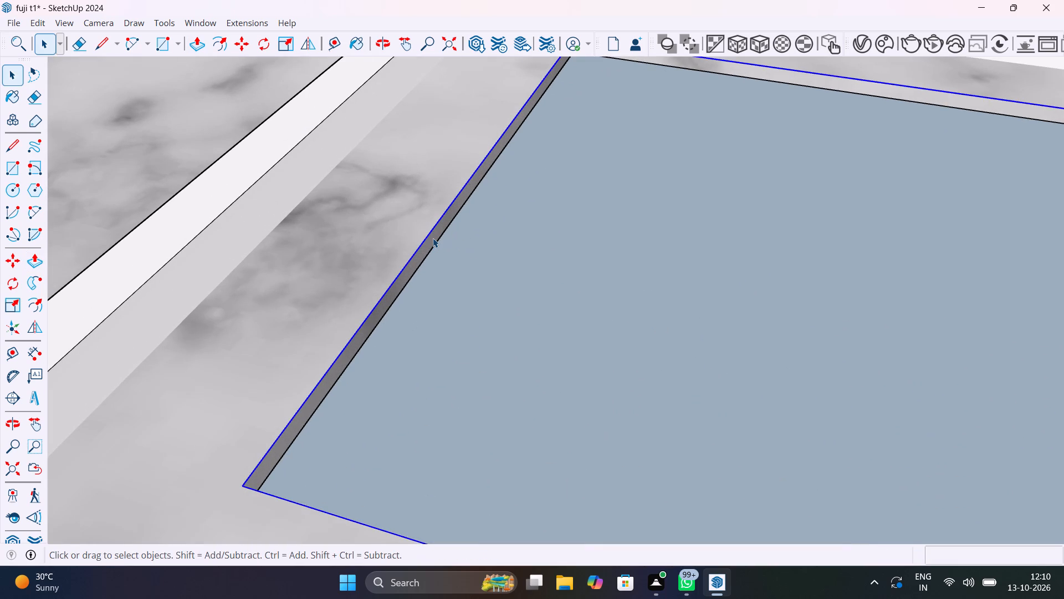
{"action": "double_click", "coordinate": [434, 242]}
{"action": "left_click", "coordinate": [434, 242]}
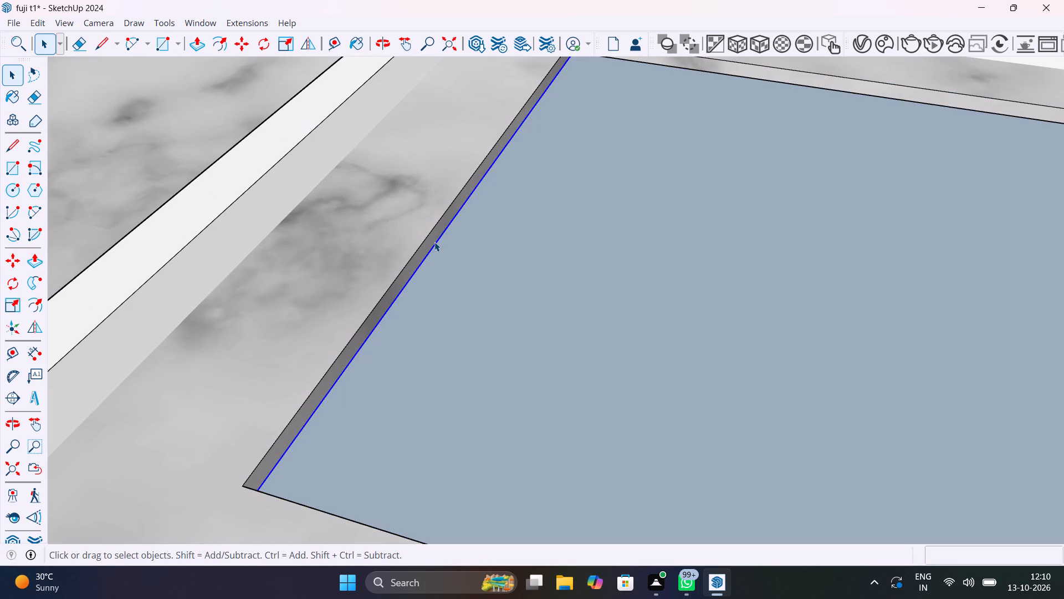
{"action": "left_click", "coordinate": [427, 248]}
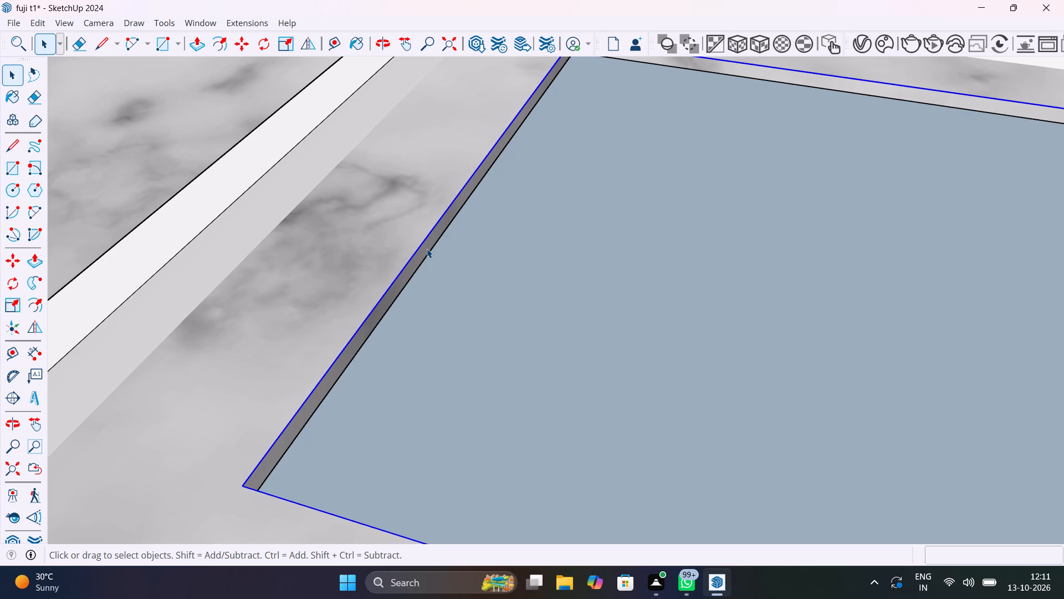
{"action": "double_click", "coordinate": [427, 249]}
{"action": "left_click", "coordinate": [427, 249]}
{"action": "key", "text": "p"}
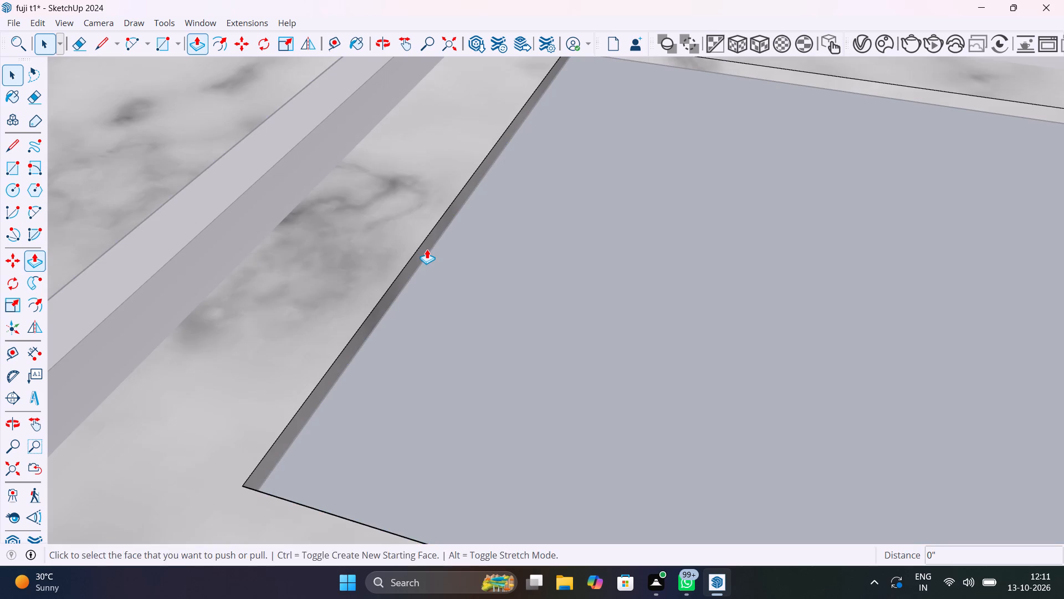
{"action": "left_click", "coordinate": [427, 249]}
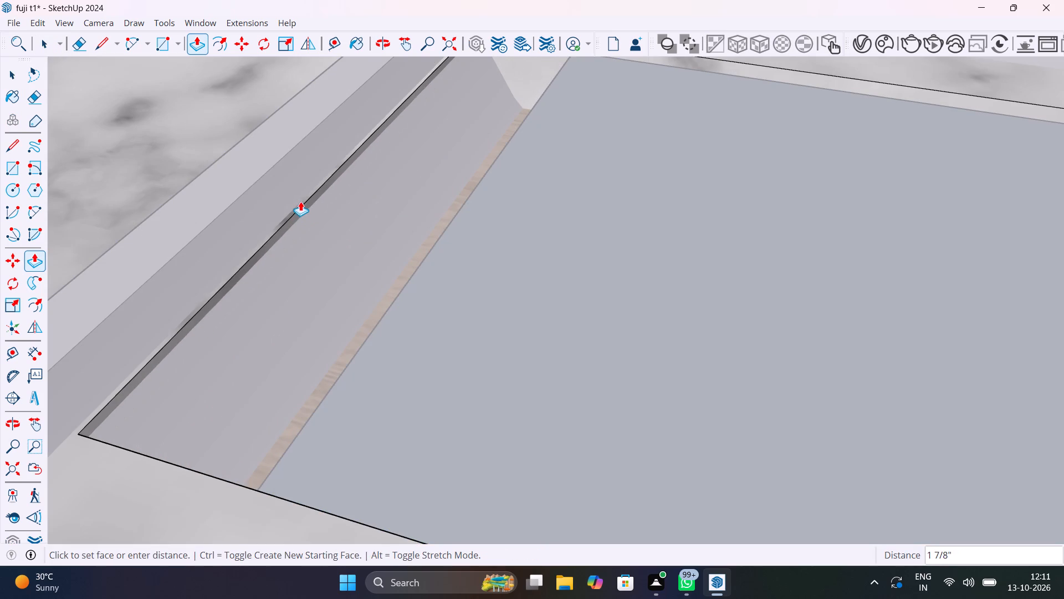
{"action": "left_click", "coordinate": [300, 199]}
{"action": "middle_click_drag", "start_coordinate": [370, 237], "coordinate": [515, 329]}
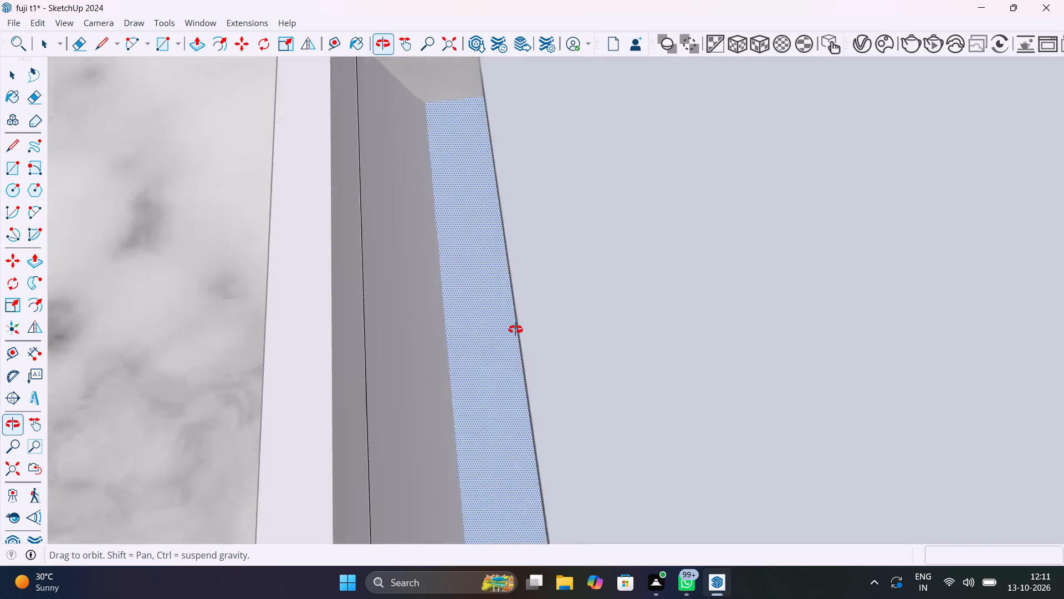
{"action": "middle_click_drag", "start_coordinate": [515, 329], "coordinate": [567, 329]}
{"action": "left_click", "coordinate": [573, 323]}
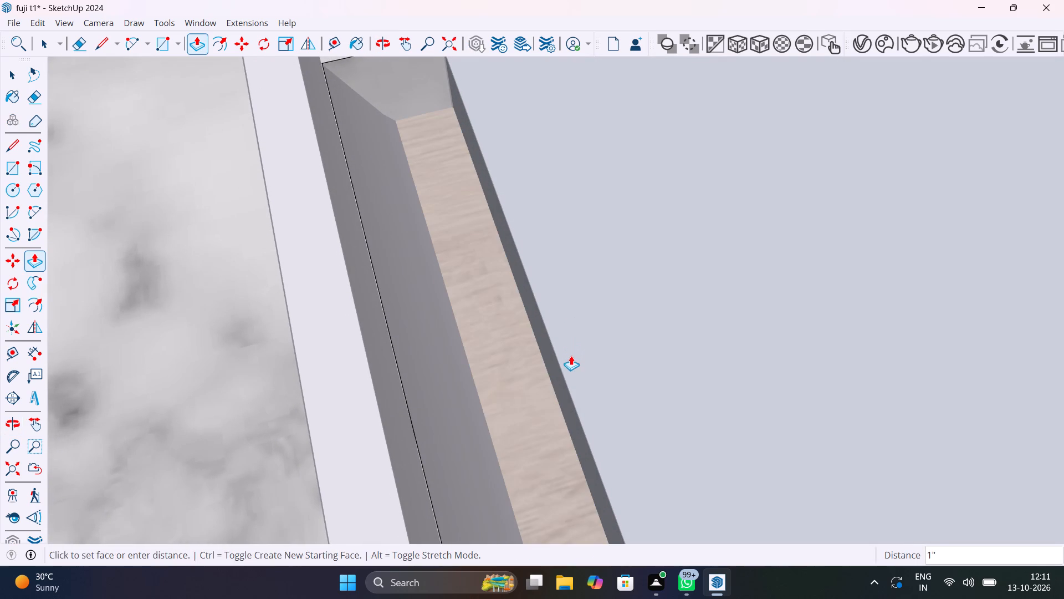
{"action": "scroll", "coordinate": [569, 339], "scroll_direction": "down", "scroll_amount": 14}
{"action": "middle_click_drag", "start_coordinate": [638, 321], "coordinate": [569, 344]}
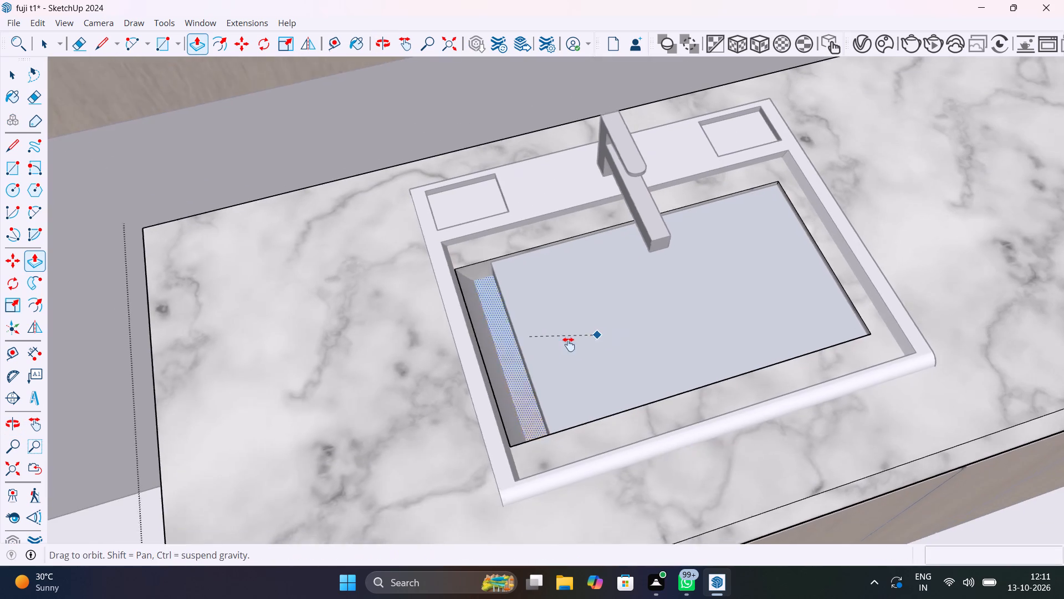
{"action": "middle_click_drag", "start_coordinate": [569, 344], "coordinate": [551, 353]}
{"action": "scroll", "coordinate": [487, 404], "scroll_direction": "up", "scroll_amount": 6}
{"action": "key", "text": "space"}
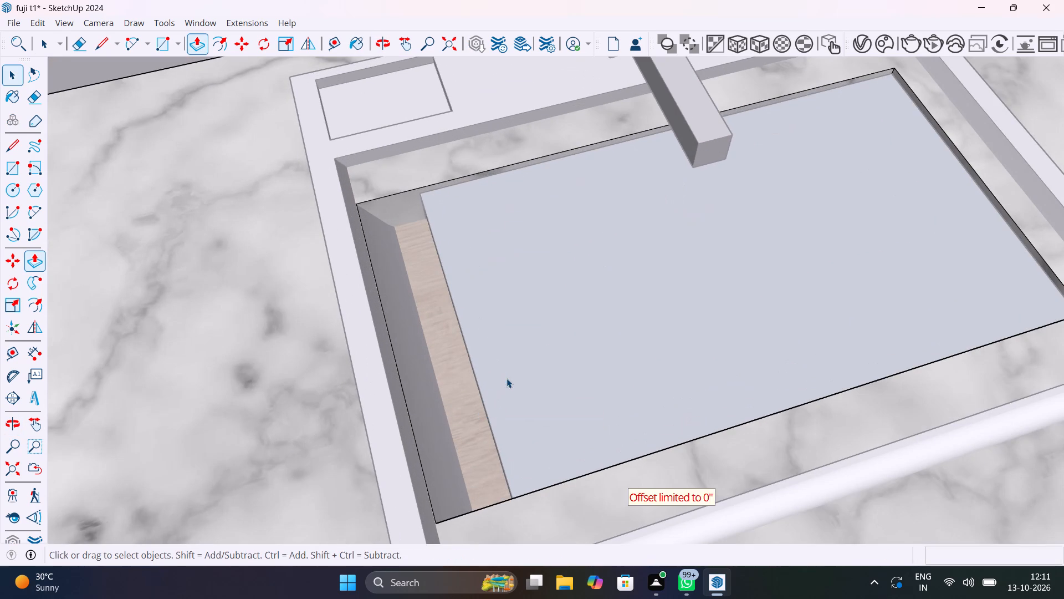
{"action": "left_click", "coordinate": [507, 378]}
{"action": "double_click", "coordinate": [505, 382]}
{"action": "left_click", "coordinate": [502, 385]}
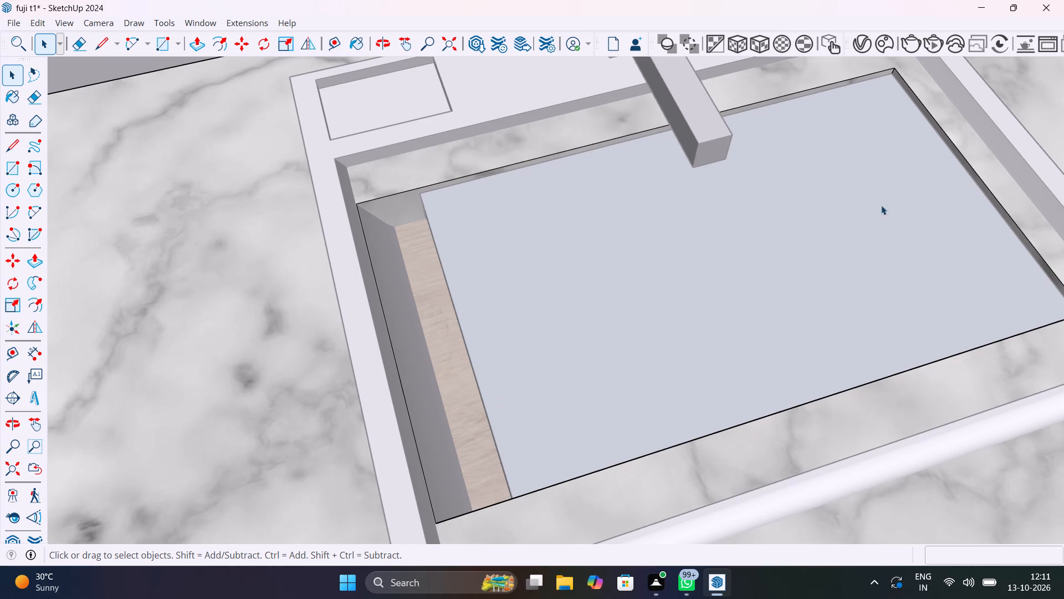
Push the opposite short side wall of the countertop opening outward about 15/16" toward the washbasin rim.
{"action": "scroll", "coordinate": [983, 185], "scroll_direction": "up", "scroll_amount": 9}
{"action": "left_click", "coordinate": [1002, 201]}
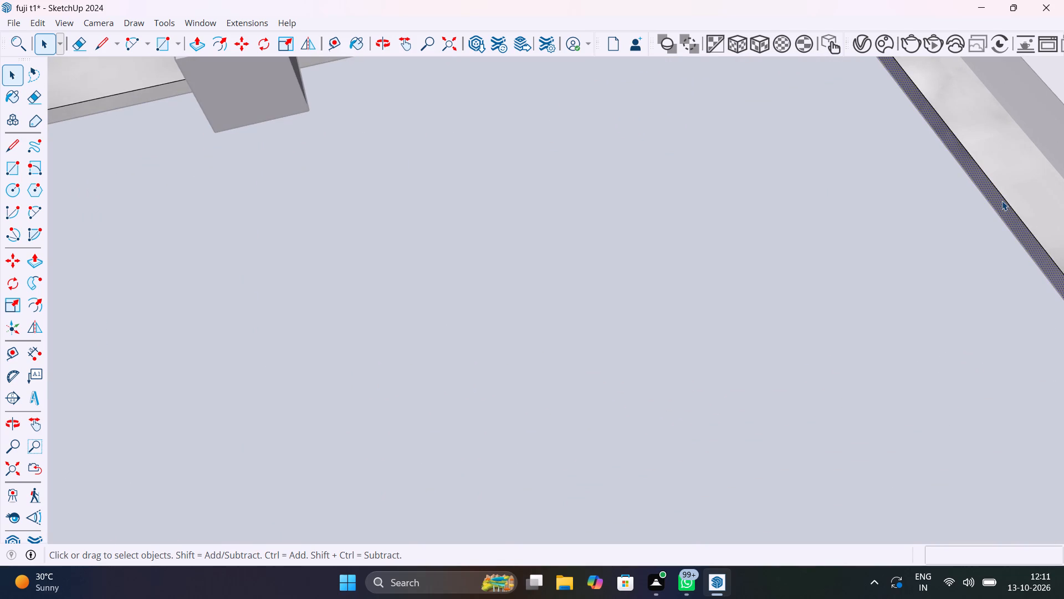
{"action": "left_click", "coordinate": [1002, 201]}
{"action": "key", "text": "p"}
{"action": "left_click", "coordinate": [1002, 201]}
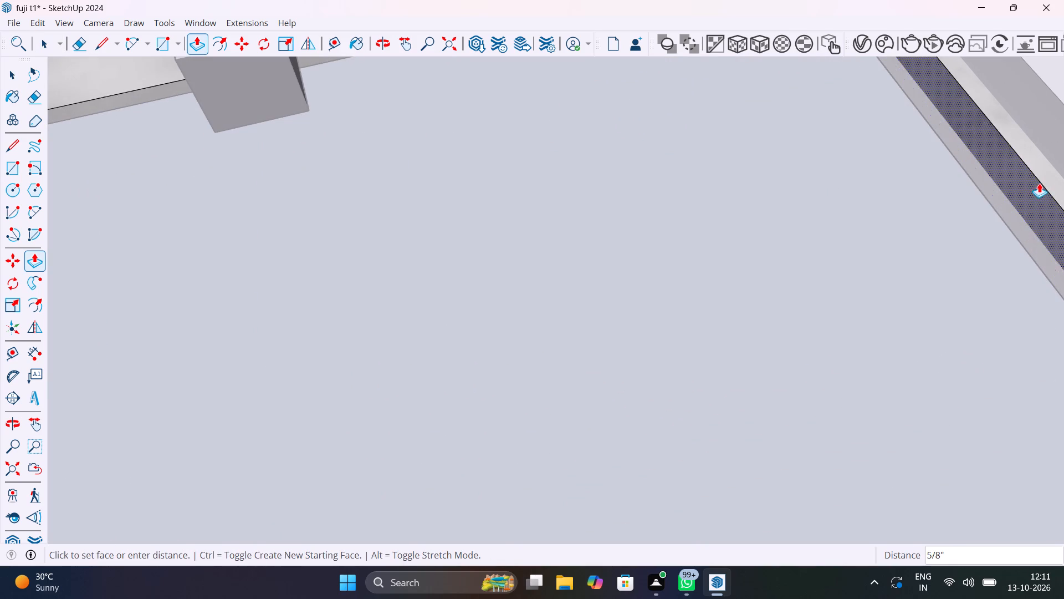
{"action": "left_click", "coordinate": [1055, 165]}
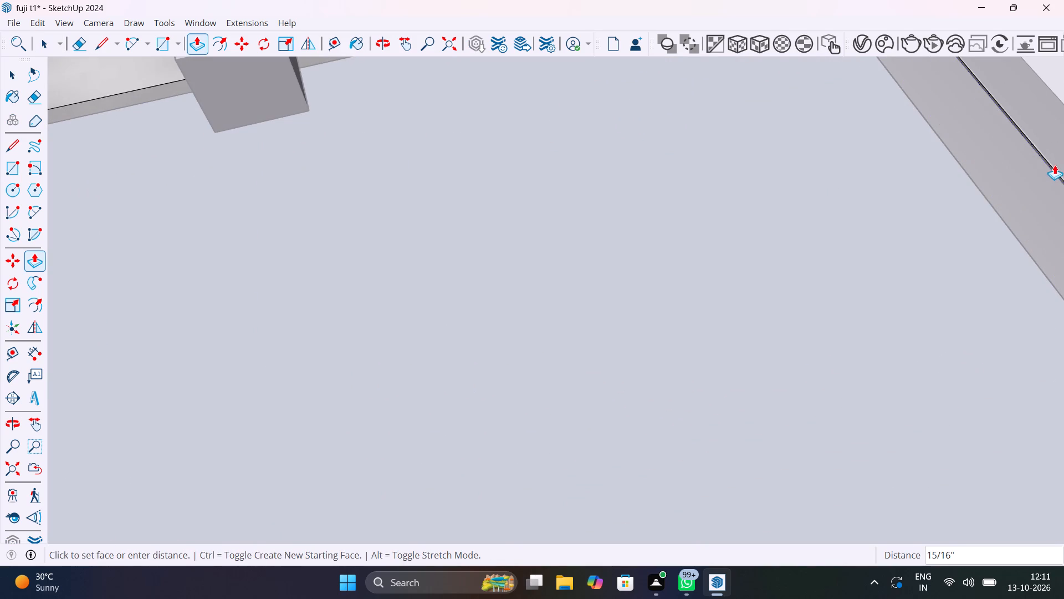
{"action": "scroll", "coordinate": [827, 266], "scroll_direction": "down", "scroll_amount": 12}
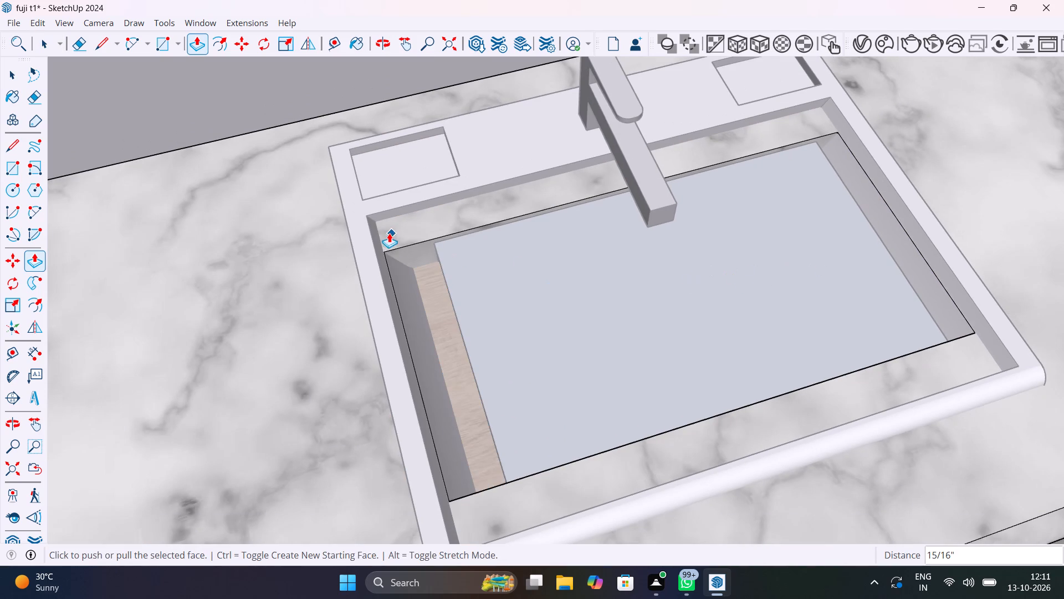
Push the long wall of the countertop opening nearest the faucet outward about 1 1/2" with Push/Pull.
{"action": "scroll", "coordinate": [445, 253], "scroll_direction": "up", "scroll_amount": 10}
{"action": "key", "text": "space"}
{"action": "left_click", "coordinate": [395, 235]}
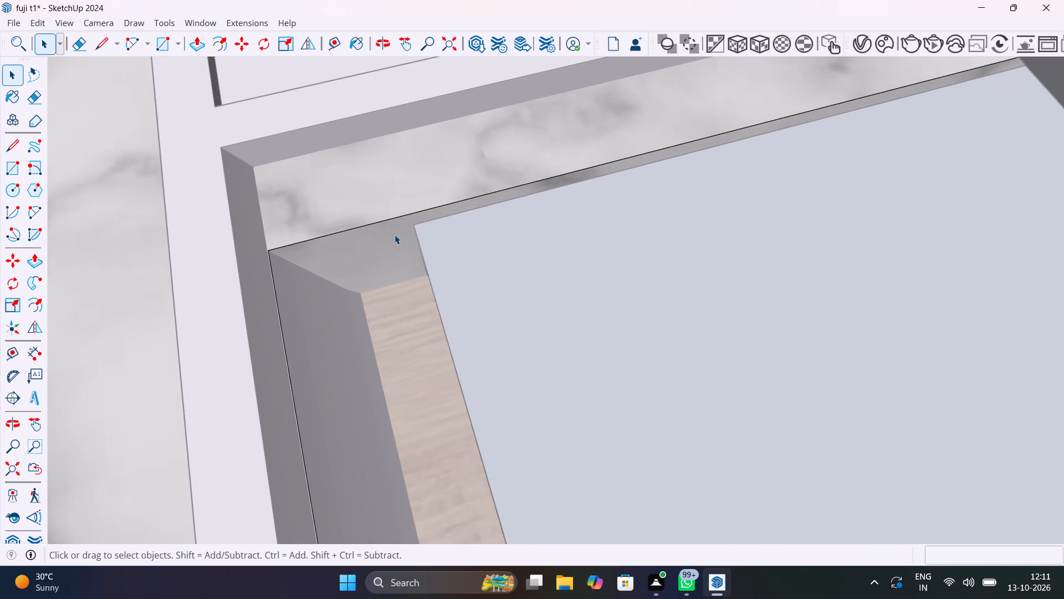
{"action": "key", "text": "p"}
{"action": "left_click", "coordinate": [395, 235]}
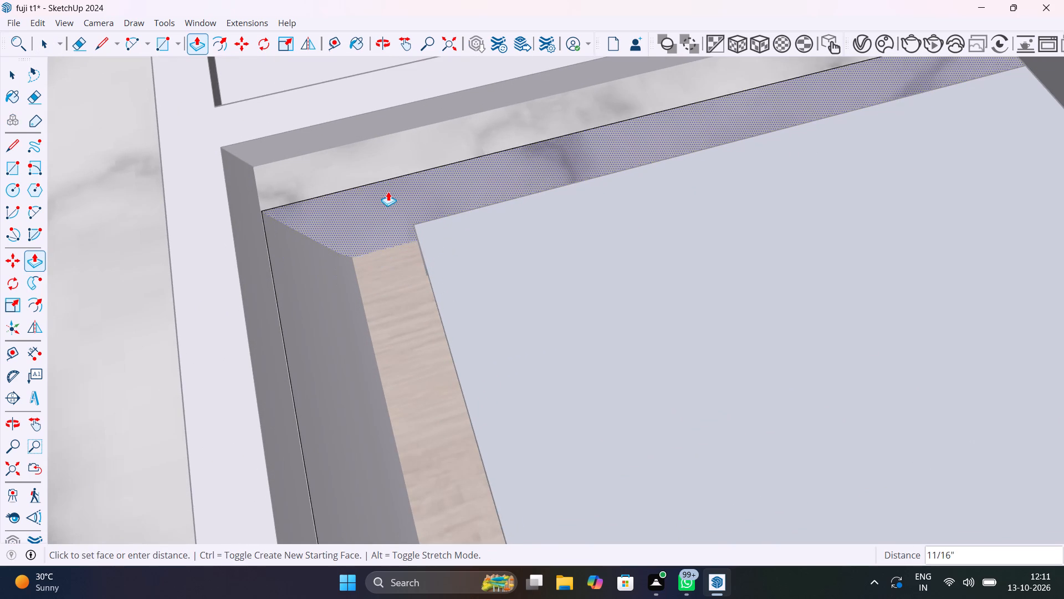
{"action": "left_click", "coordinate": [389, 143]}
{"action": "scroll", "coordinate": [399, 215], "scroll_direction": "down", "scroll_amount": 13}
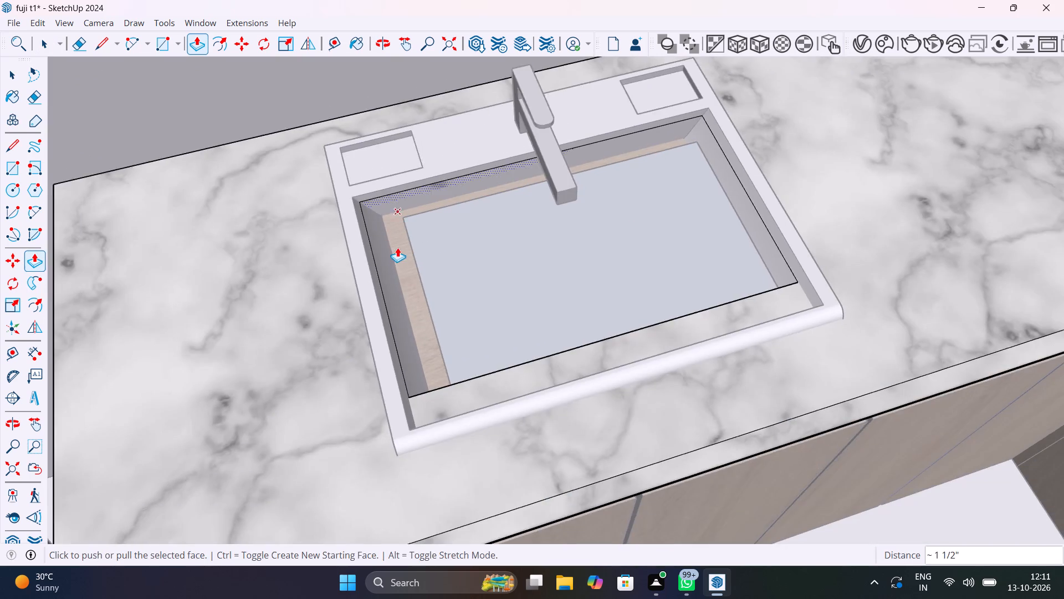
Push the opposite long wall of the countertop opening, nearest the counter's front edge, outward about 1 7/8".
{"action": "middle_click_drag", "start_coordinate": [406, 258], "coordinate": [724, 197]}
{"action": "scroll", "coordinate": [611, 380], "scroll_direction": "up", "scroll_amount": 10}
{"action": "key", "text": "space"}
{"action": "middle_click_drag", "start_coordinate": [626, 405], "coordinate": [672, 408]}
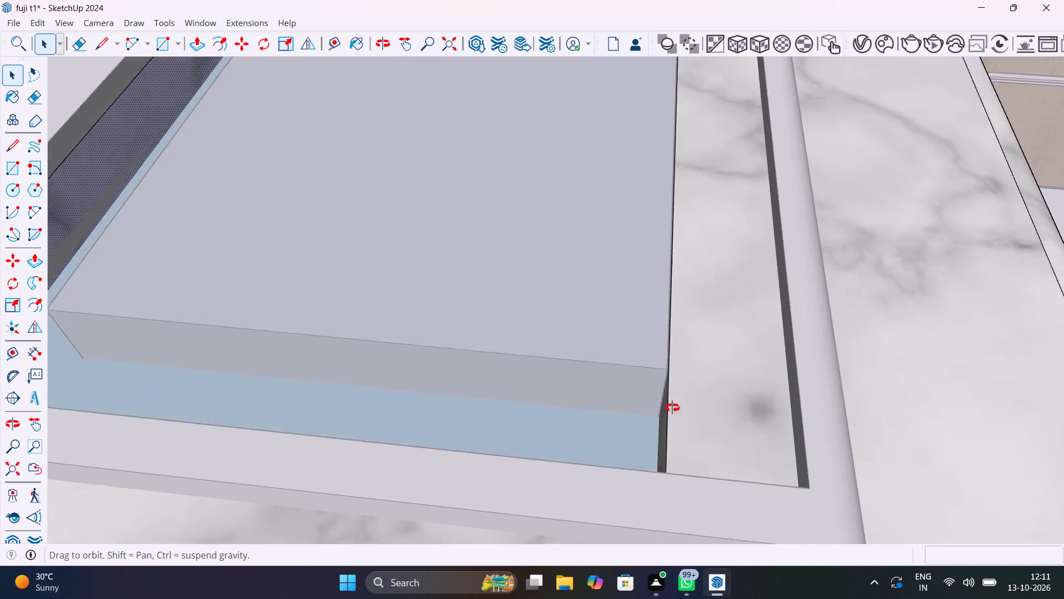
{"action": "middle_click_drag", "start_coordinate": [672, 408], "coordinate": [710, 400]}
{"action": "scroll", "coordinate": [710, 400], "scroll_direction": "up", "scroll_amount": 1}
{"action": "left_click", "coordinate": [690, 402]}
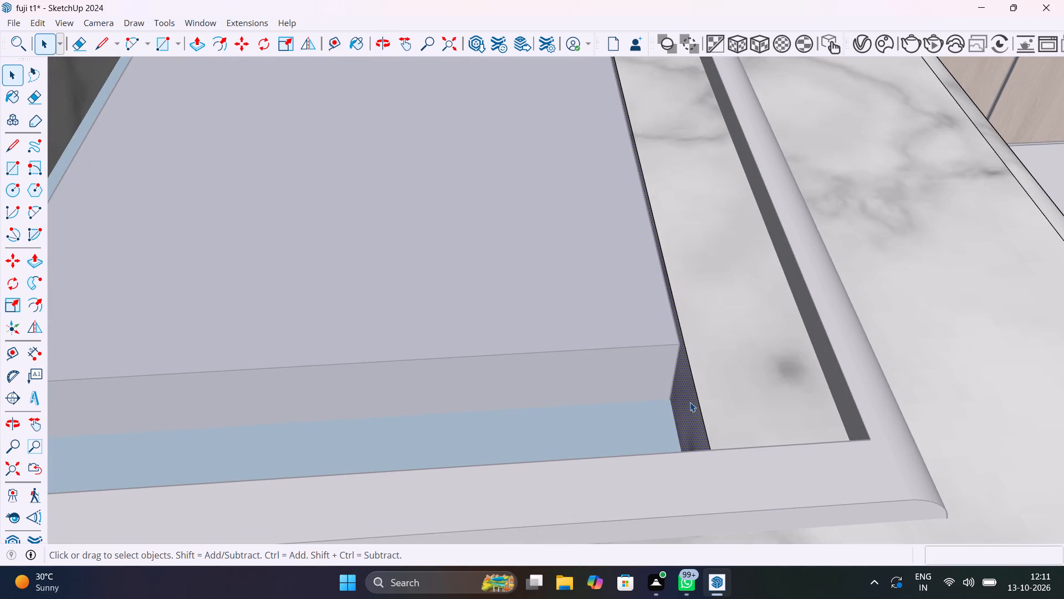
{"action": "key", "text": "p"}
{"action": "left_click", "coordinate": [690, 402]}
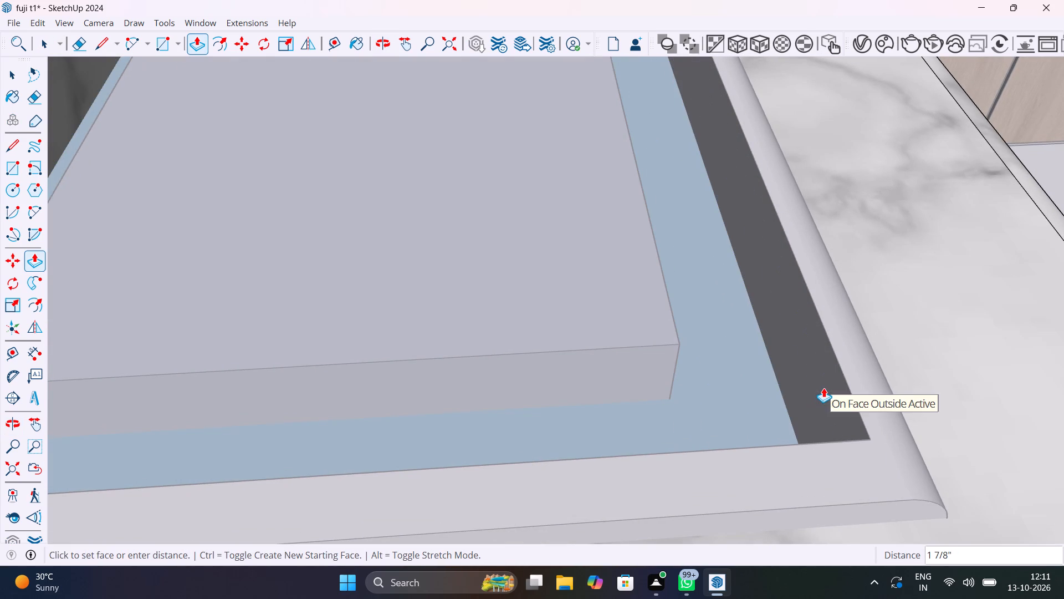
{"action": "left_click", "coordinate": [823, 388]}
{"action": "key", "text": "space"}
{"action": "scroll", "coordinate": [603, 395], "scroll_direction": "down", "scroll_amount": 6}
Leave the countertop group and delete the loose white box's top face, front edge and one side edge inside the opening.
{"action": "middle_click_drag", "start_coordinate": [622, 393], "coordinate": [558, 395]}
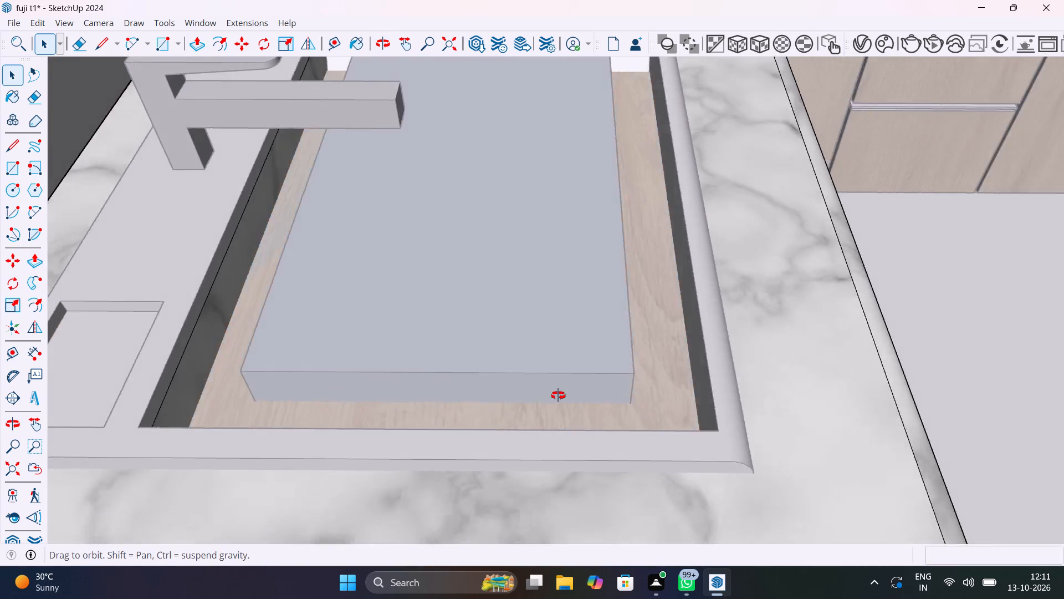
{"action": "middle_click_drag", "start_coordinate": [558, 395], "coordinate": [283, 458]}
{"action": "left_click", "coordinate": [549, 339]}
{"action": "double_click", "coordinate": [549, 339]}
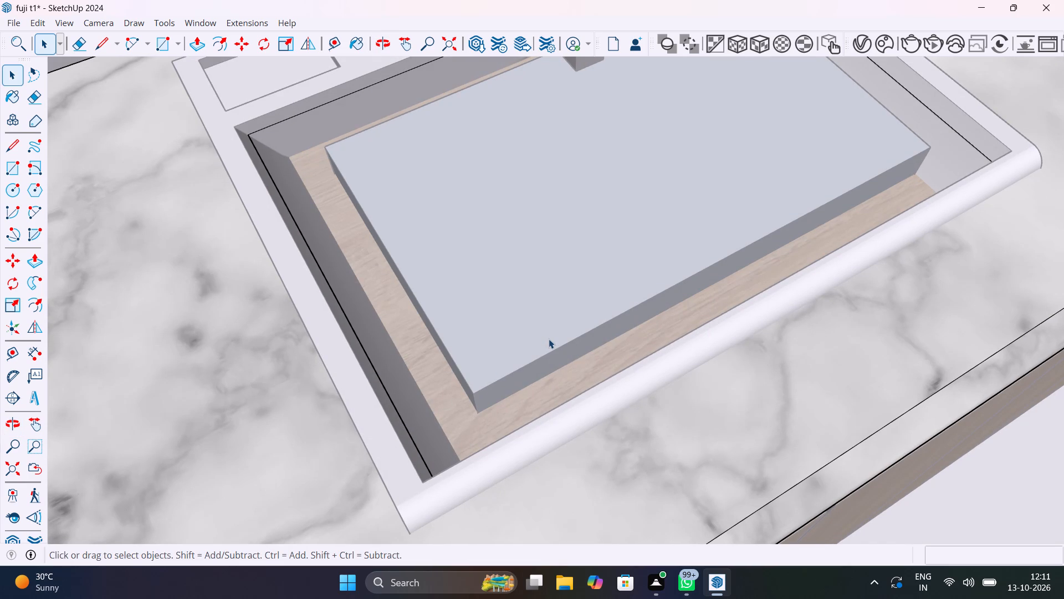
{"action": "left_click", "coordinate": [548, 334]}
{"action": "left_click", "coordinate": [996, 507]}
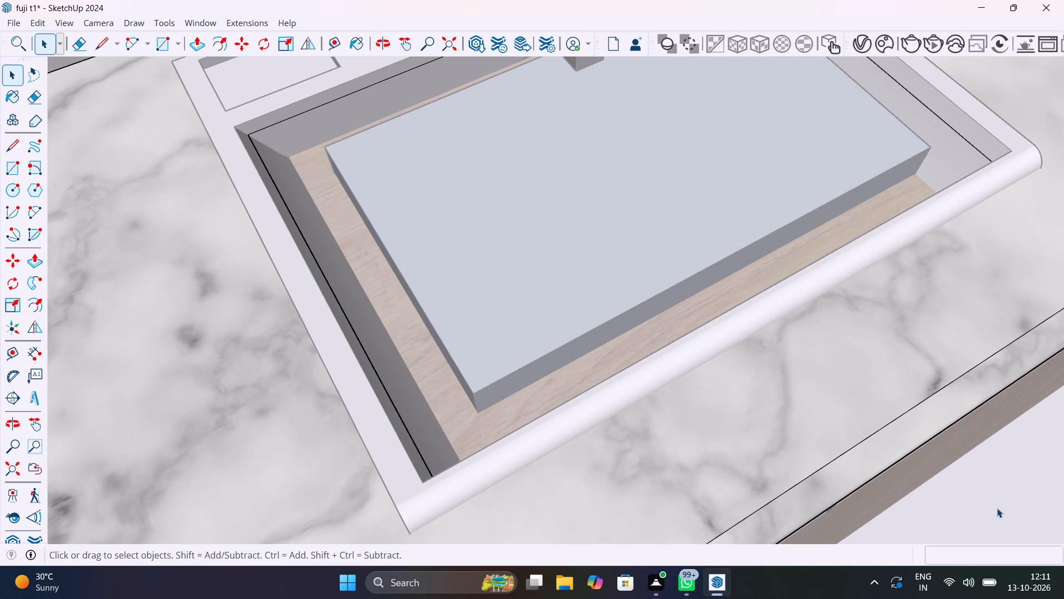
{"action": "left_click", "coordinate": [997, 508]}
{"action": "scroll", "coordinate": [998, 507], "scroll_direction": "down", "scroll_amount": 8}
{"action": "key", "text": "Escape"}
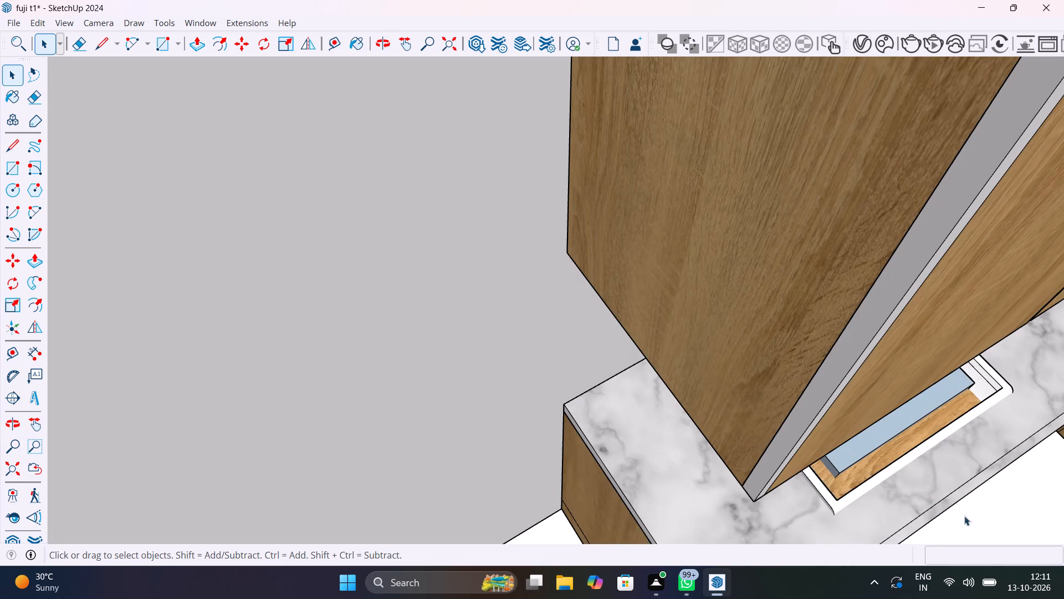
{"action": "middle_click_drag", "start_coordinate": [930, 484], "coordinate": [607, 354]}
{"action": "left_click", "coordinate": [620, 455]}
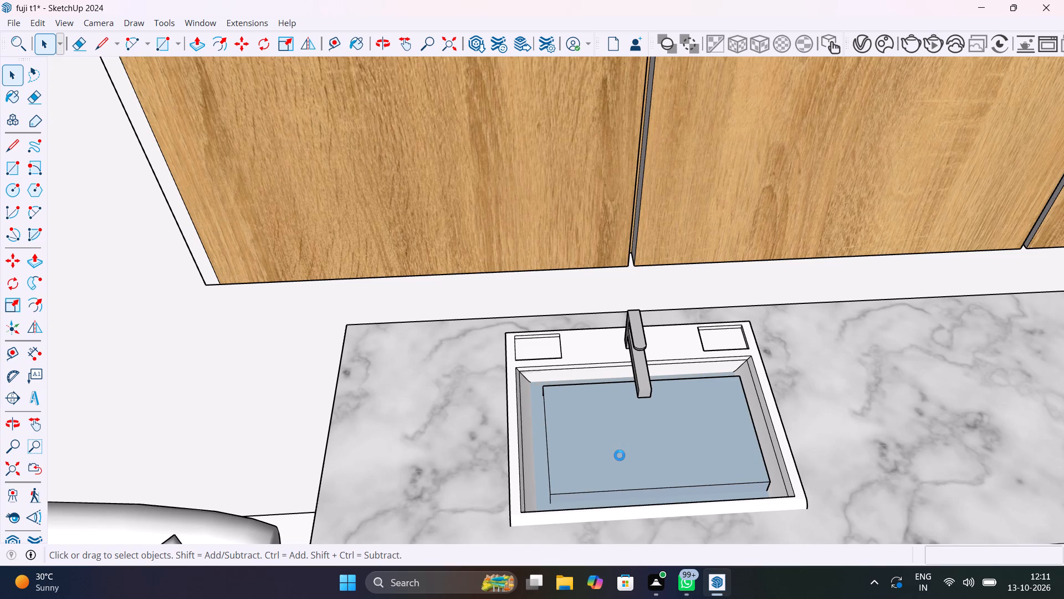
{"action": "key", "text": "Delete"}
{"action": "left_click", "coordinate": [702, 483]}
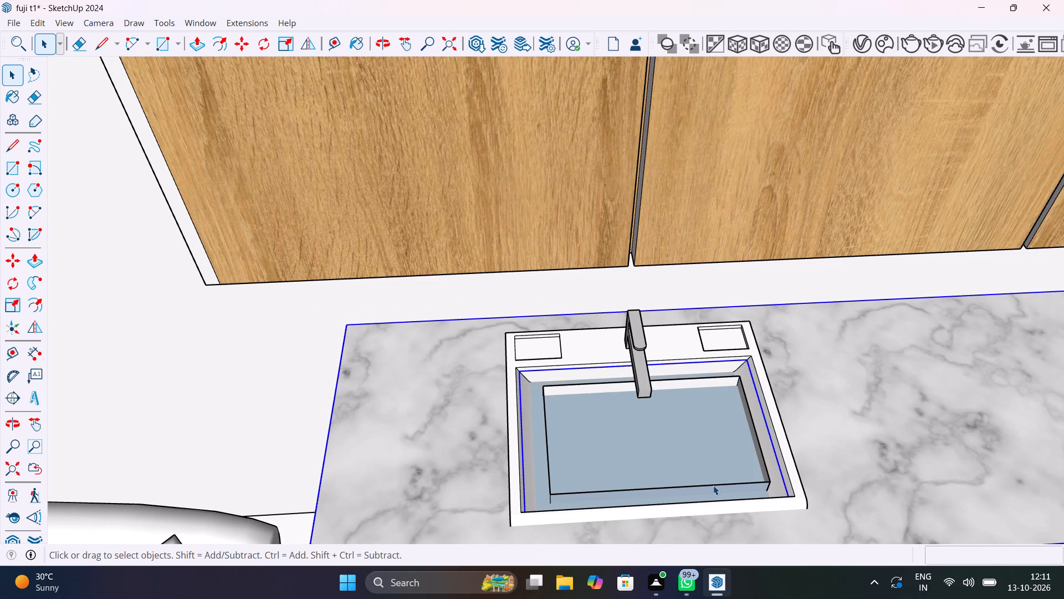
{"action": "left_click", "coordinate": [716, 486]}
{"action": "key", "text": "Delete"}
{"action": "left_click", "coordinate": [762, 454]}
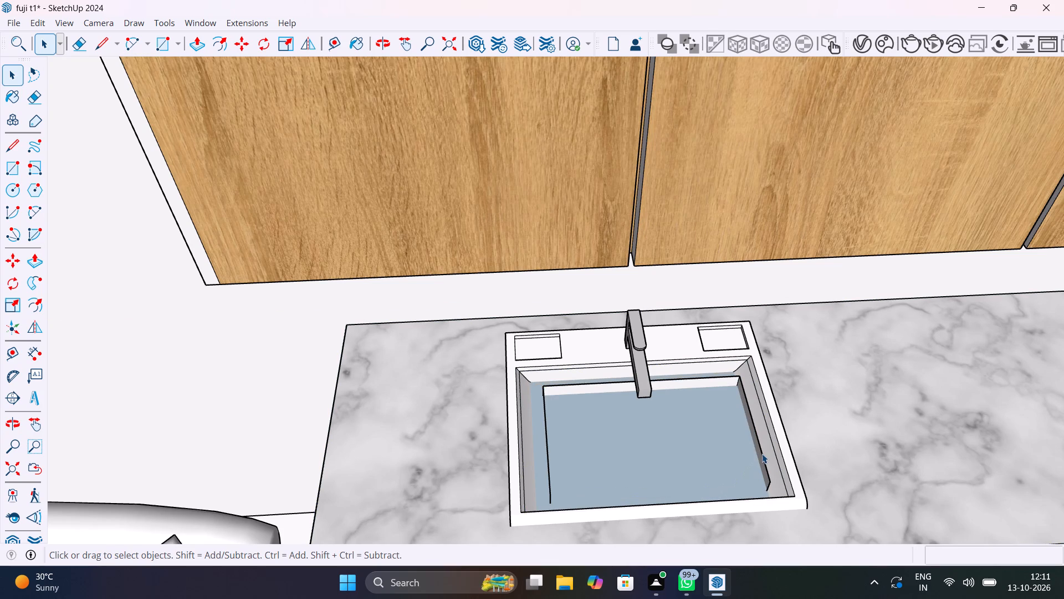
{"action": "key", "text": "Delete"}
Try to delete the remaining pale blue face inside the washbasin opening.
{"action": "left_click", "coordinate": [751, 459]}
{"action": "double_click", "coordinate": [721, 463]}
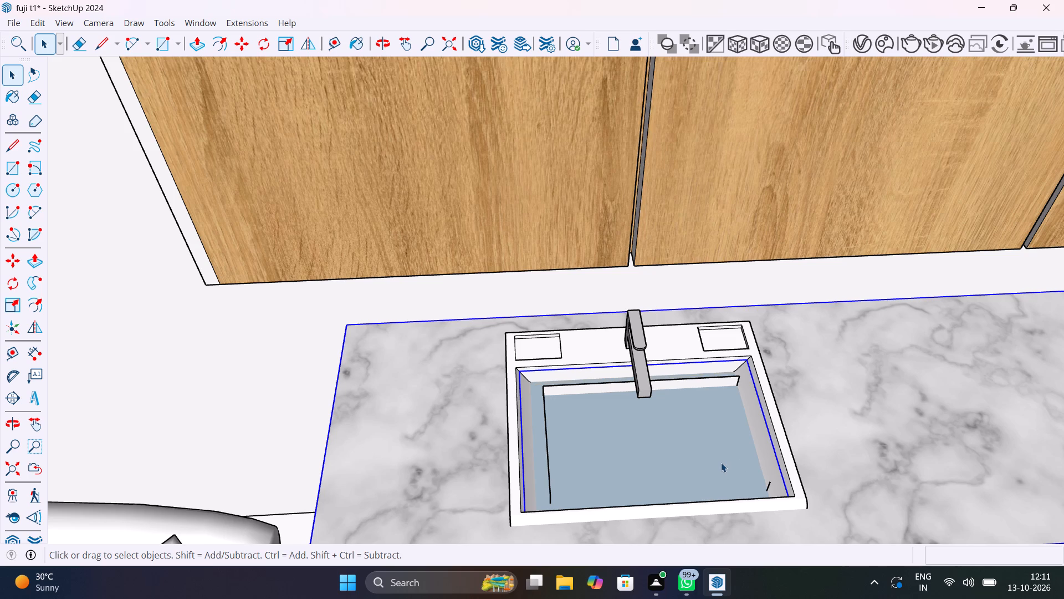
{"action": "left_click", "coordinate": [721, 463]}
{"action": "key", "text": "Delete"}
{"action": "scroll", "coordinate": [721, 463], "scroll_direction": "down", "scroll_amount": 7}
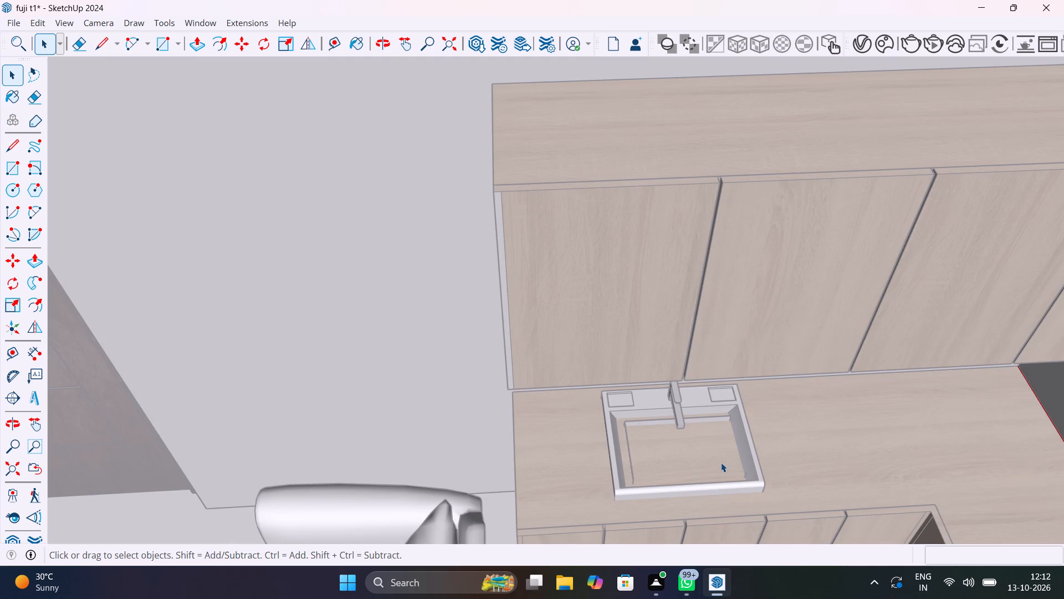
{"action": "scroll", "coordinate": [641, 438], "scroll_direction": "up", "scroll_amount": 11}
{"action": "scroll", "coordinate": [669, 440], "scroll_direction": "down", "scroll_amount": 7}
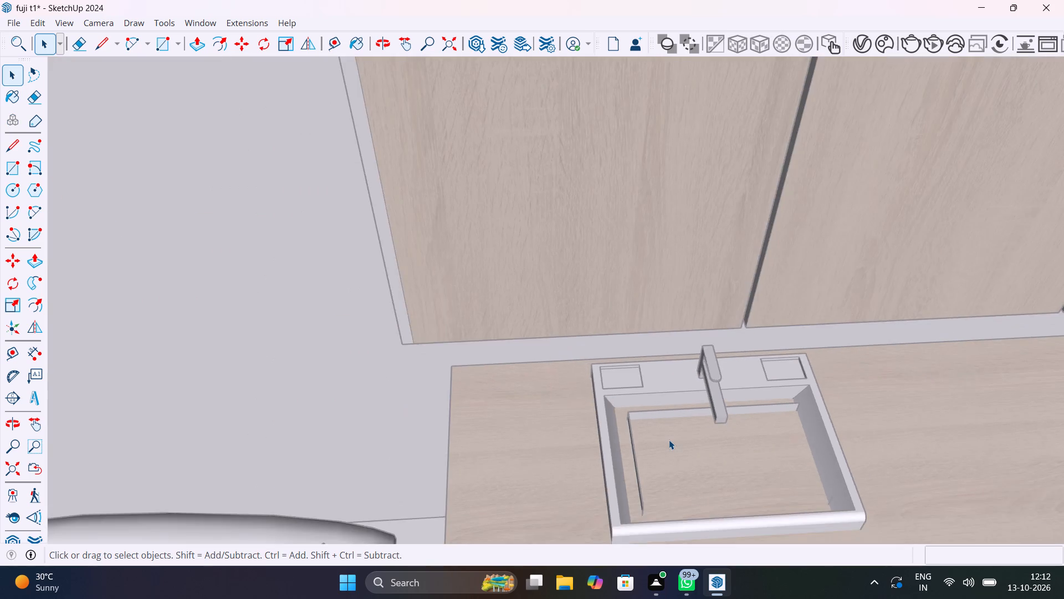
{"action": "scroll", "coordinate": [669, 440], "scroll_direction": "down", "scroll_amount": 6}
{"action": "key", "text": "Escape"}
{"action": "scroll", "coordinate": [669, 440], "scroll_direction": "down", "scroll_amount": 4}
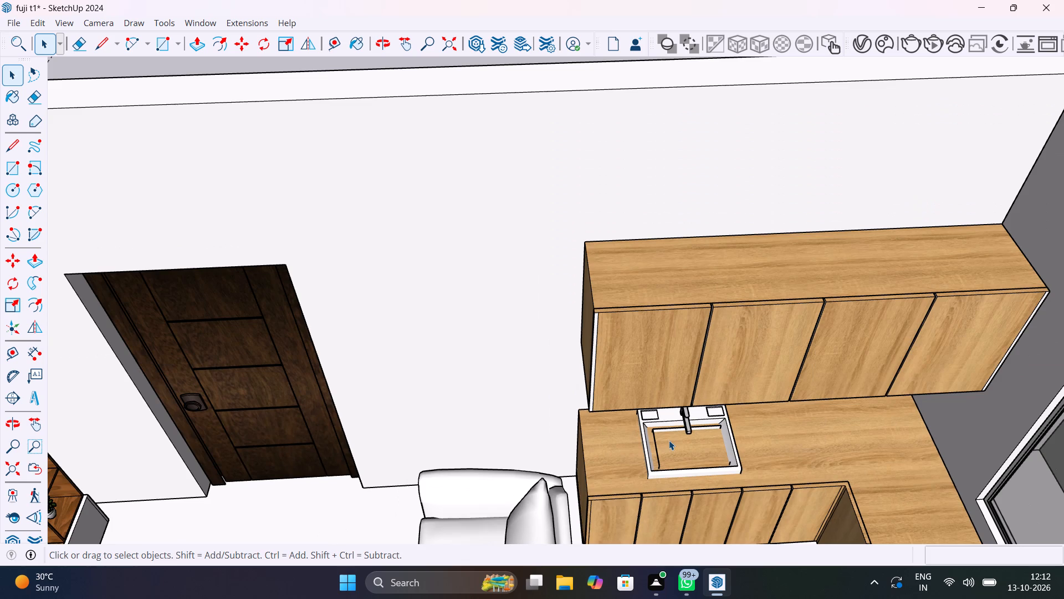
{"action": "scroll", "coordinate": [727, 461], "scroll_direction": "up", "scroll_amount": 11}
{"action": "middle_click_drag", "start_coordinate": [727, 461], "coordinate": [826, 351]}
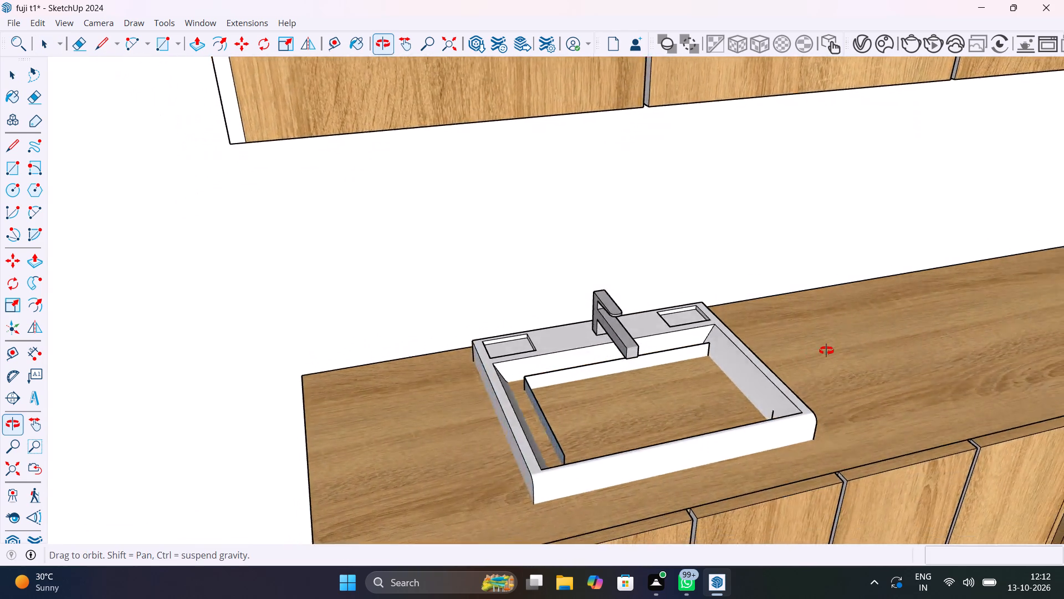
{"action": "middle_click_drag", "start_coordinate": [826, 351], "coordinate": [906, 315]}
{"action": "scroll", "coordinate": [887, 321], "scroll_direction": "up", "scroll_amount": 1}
Undo the deletions, the countertop opening and the washbasin's lowering, back to the full-height basin standing on the uncut marble countertop.
{"action": "key", "text": "ctrl+z"}
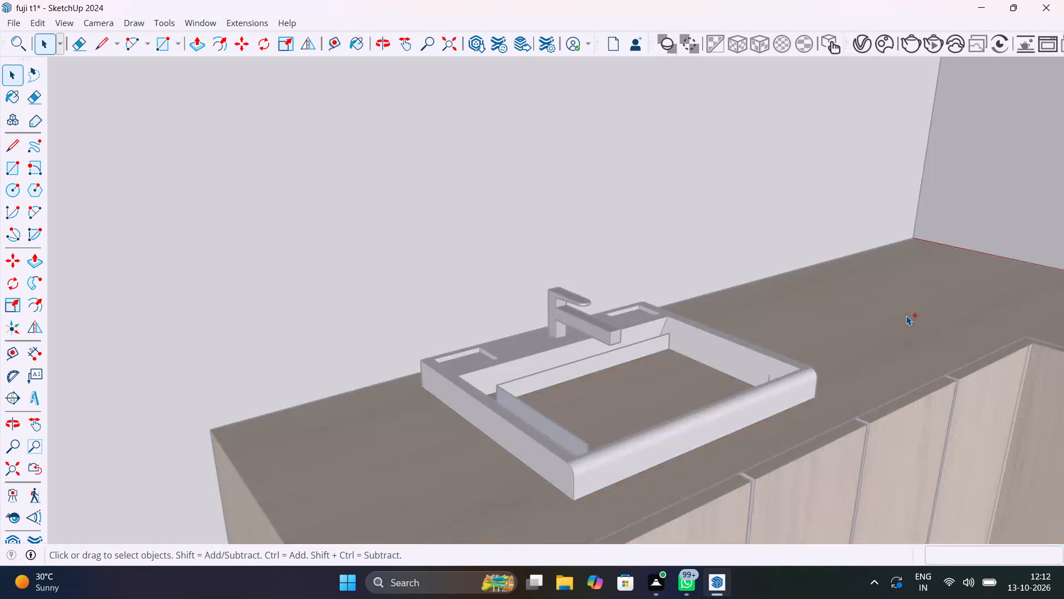
{"action": "key", "text": "ctrl+z"}
{"action": "key", "text": "ctrl+z"}
{"action": "key", "text": "ctrl+z"}
{"action": "key", "text": "ctrl+z"}
{"action": "key", "text": "ctrl+z"}
{"action": "key", "text": "ctrl+z"}
{"action": "key", "text": "ctrl+z"}
{"action": "key", "text": "ctrl+z"}
{"action": "key", "text": "ctrl+z"}
{"action": "key", "text": "ctrl+z"}
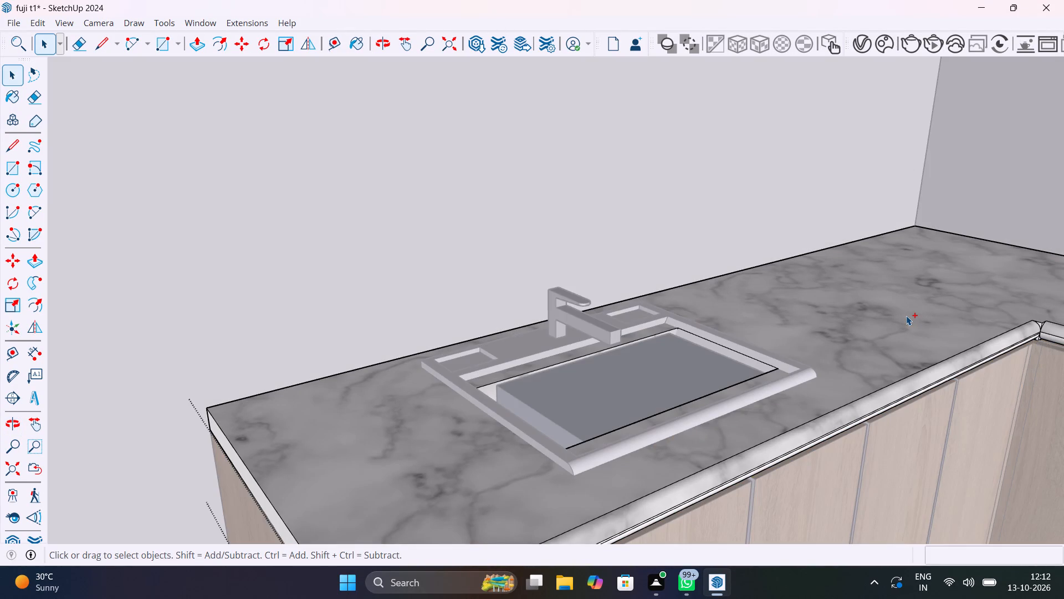
{"action": "key", "text": "ctrl+z"}
{"action": "key", "text": "ctrl+z"}
{"action": "key", "text": "ctrl+z"}
{"action": "key", "text": "ctrl+z"}
{"action": "key", "text": "ctrl+z"}
{"action": "key", "text": "ctrl+z"}
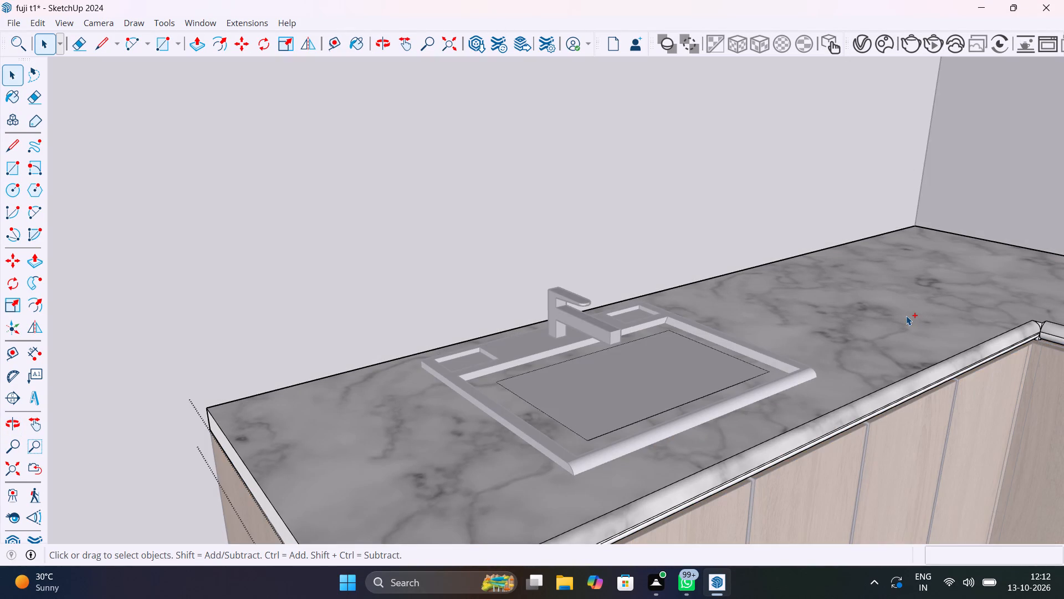
{"action": "key", "text": "ctrl+z"}
{"action": "key", "text": "ctrl+z"}
{"action": "key", "text": "ctrl+z"}
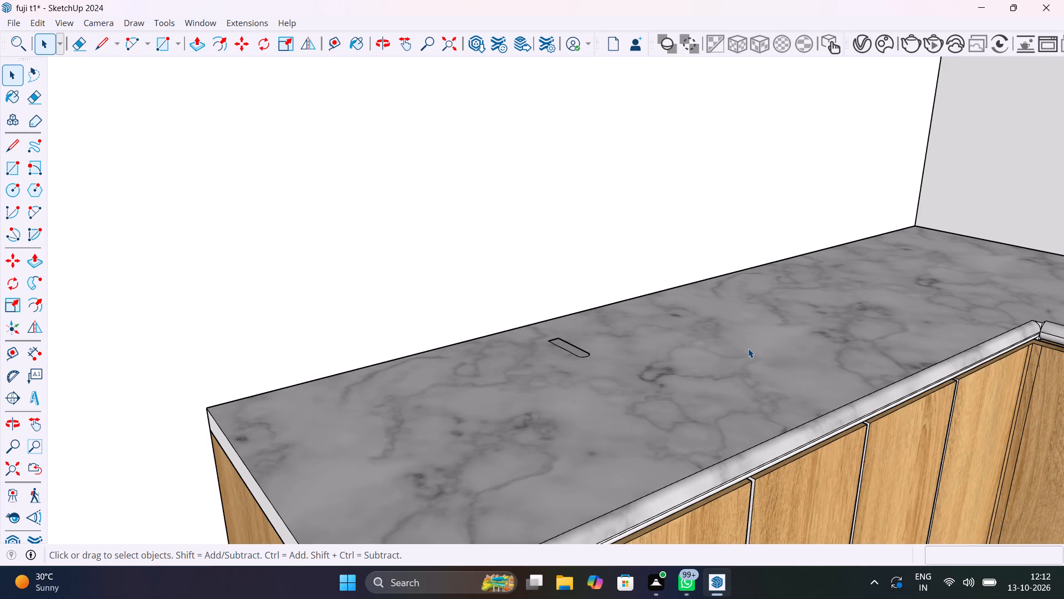
{"action": "key", "text": "ctrl+z"}
{"action": "key", "text": "ctrl+z"}
{"action": "key", "text": "ctrl+z"}
Delete the washbasin with its faucet from the marble countertop.
{"action": "middle_click_drag", "start_coordinate": [676, 379], "coordinate": [680, 382]}
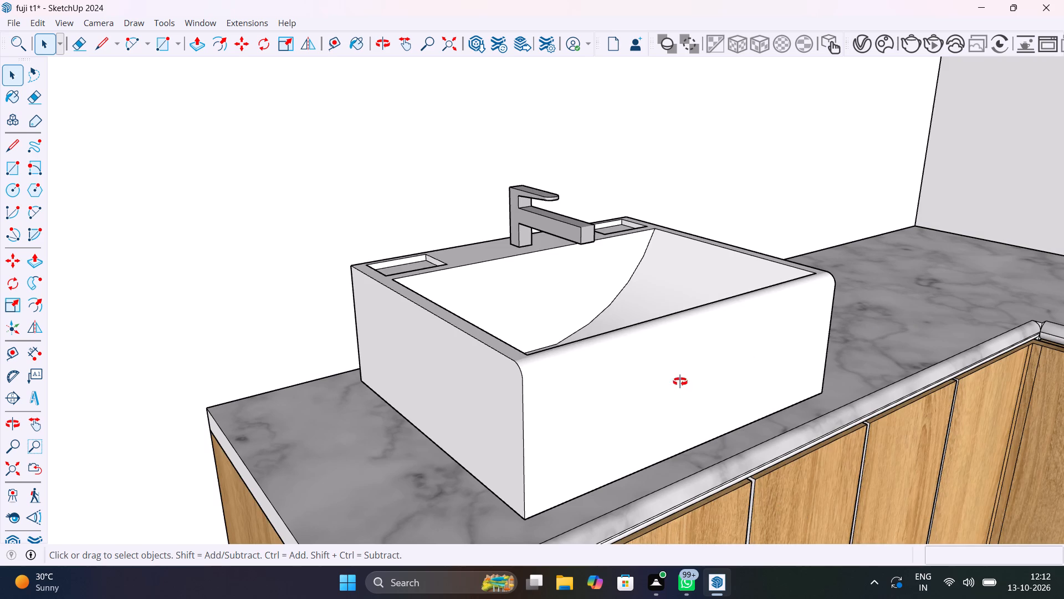
{"action": "middle_click_drag", "start_coordinate": [680, 382], "coordinate": [576, 502]}
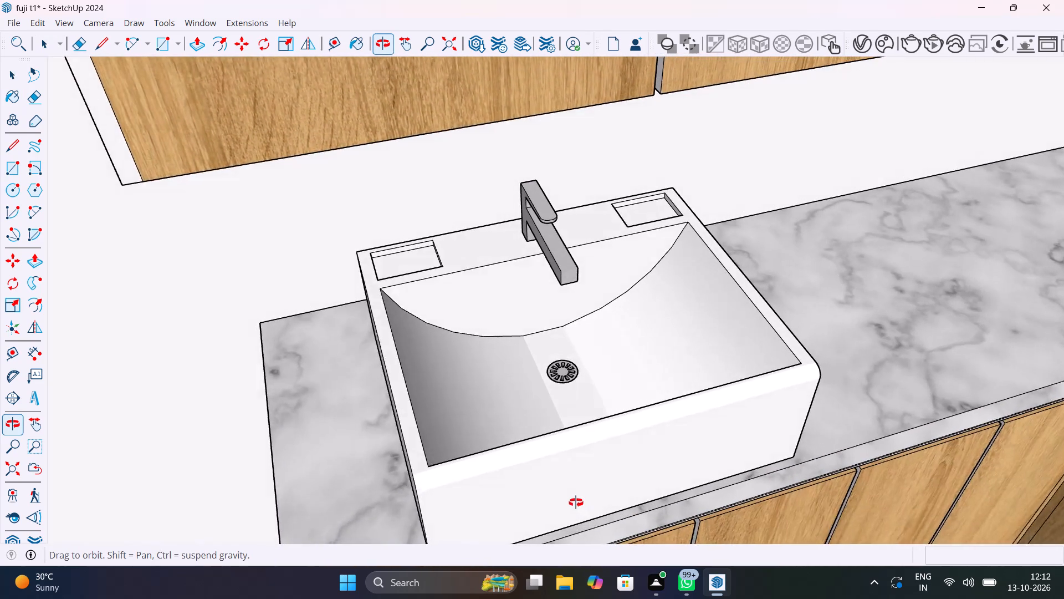
{"action": "middle_click_drag", "start_coordinate": [576, 502], "coordinate": [592, 438]}
{"action": "left_click", "coordinate": [638, 391]}
{"action": "key", "text": "Delete"}
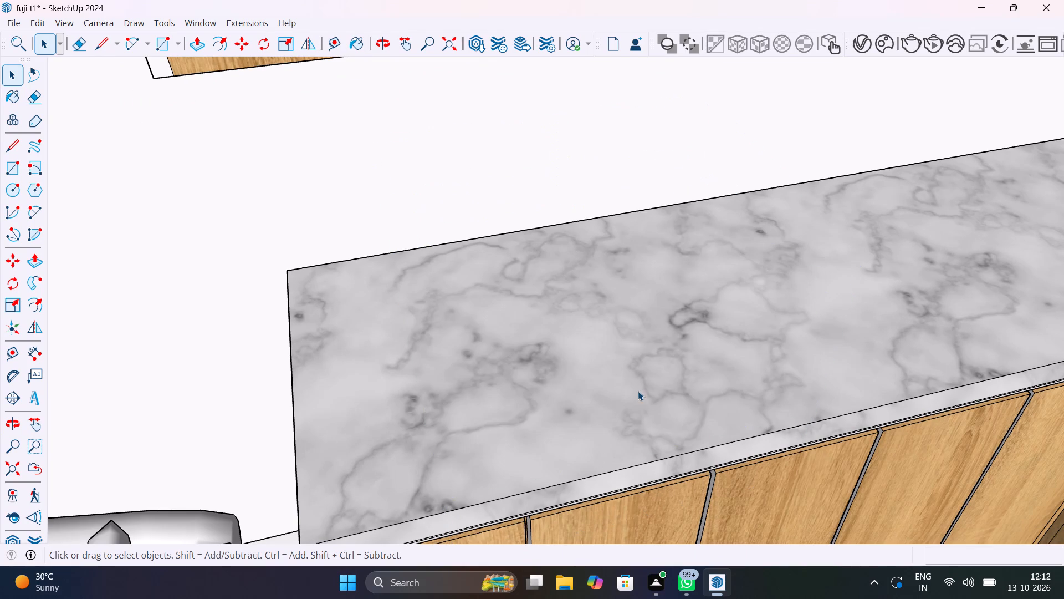
Open 3D Warehouse and browse the washbasin model results for a replacement basin suited to the kitchen countertop.
{"action": "scroll", "coordinate": [638, 399], "scroll_direction": "down", "scroll_amount": 19}
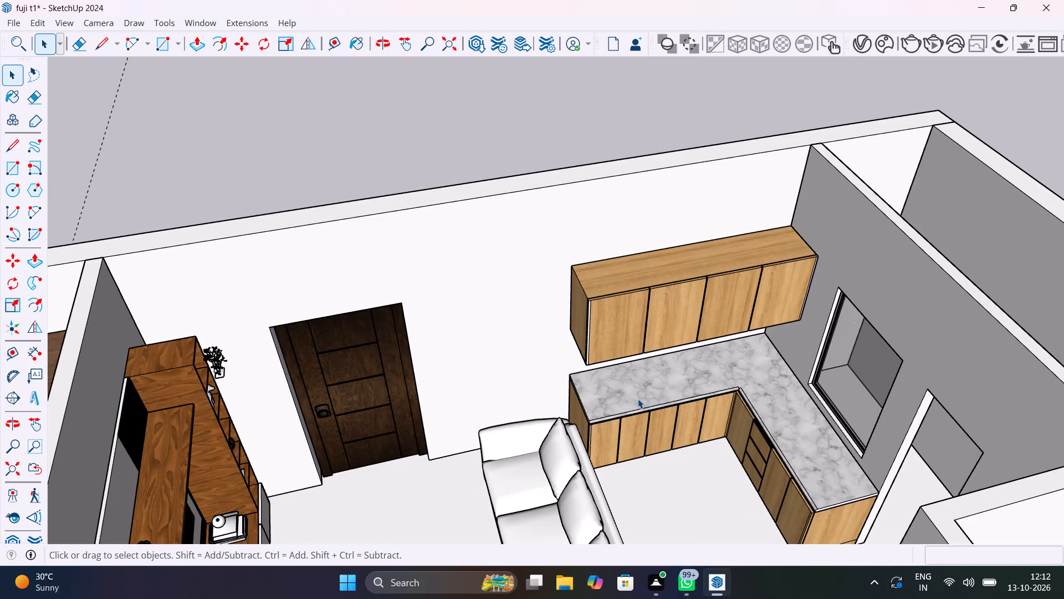
{"action": "scroll", "coordinate": [638, 399], "scroll_direction": "down", "scroll_amount": 4}
{"action": "middle_click_drag", "start_coordinate": [638, 448], "coordinate": [773, 337]}
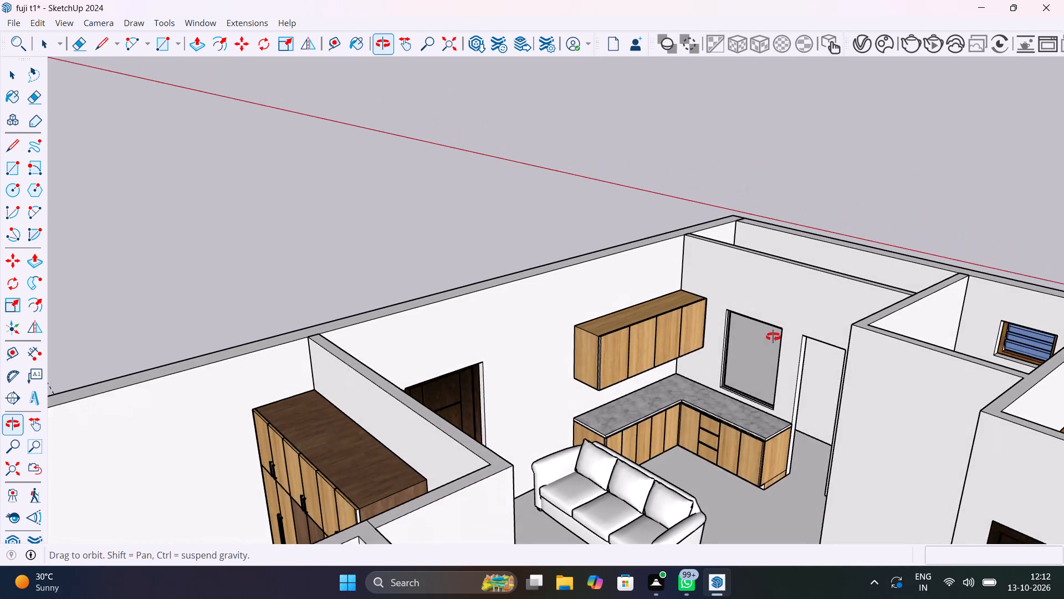
{"action": "middle_click_drag", "start_coordinate": [773, 337], "coordinate": [761, 344]}
{"action": "left_click", "coordinate": [206, 25]}
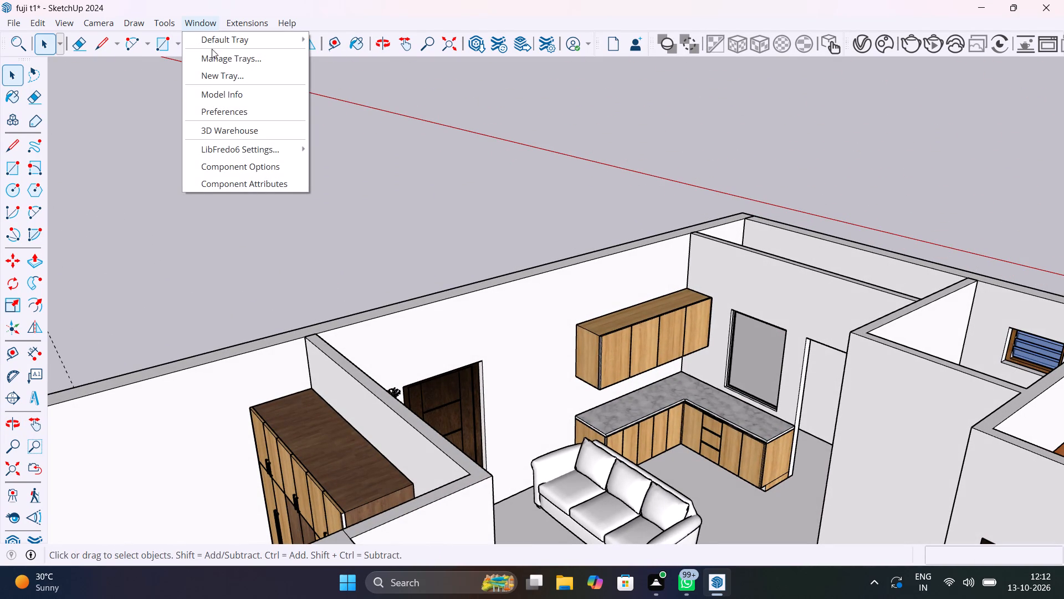
{"action": "left_click", "coordinate": [238, 130]}
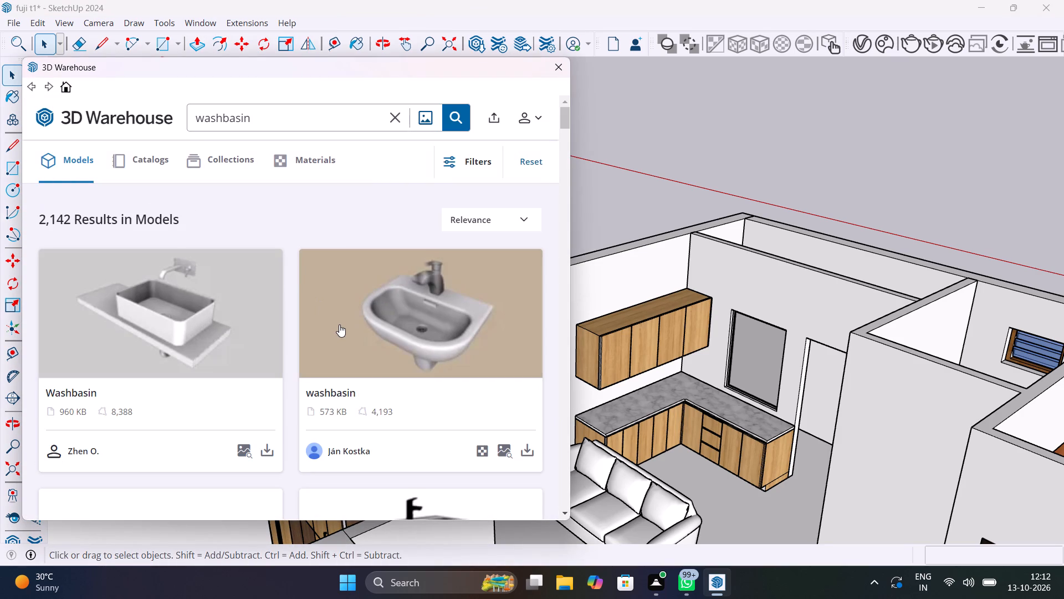
{"action": "scroll", "coordinate": [340, 347], "scroll_direction": "down", "scroll_amount": 4}
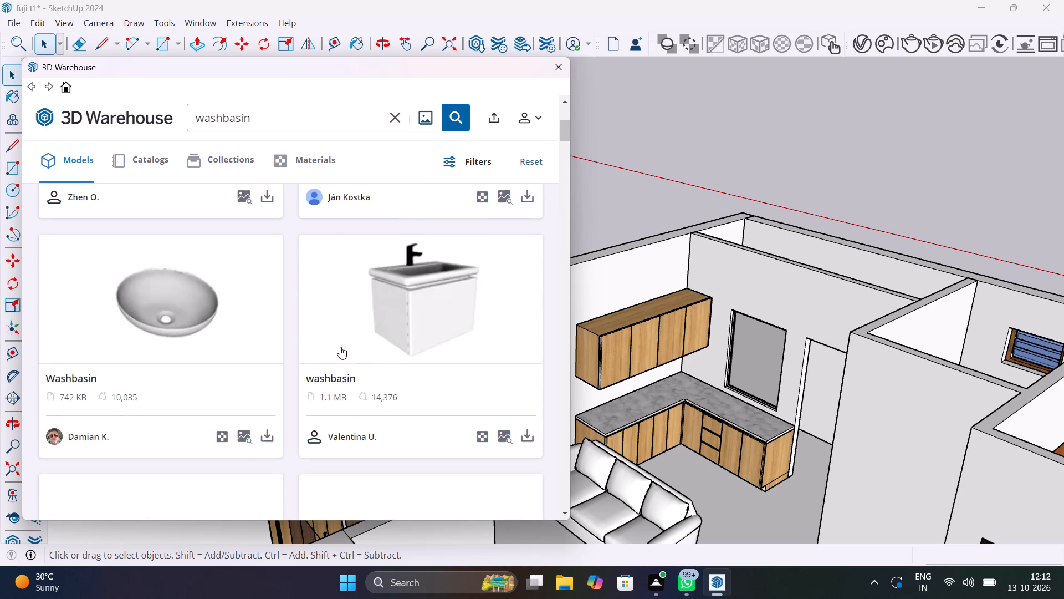
{"action": "scroll", "coordinate": [340, 347], "scroll_direction": "down", "scroll_amount": 7}
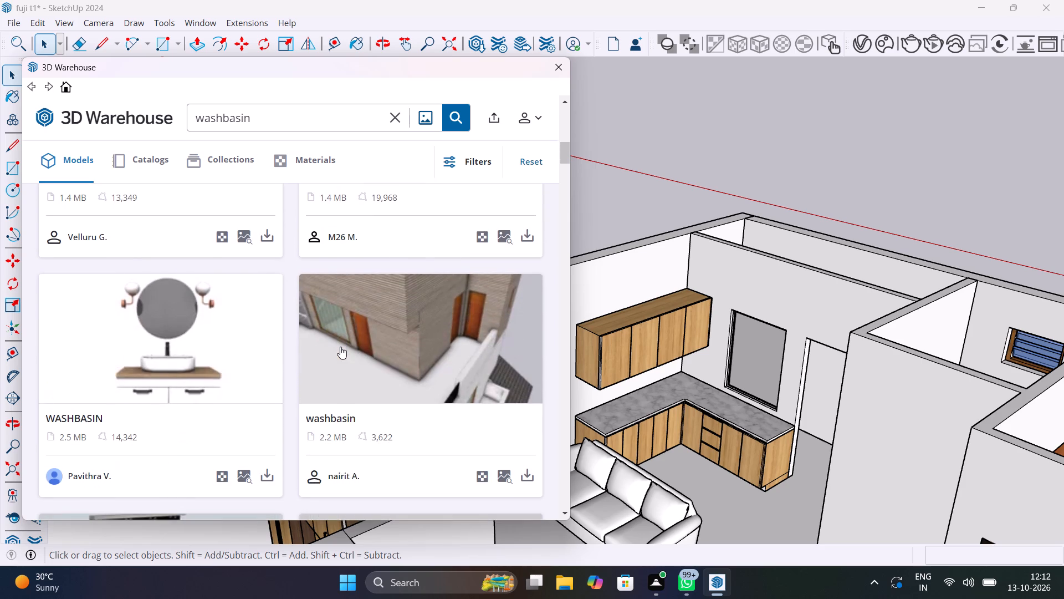
{"action": "scroll", "coordinate": [340, 347], "scroll_direction": "down", "scroll_amount": 10}
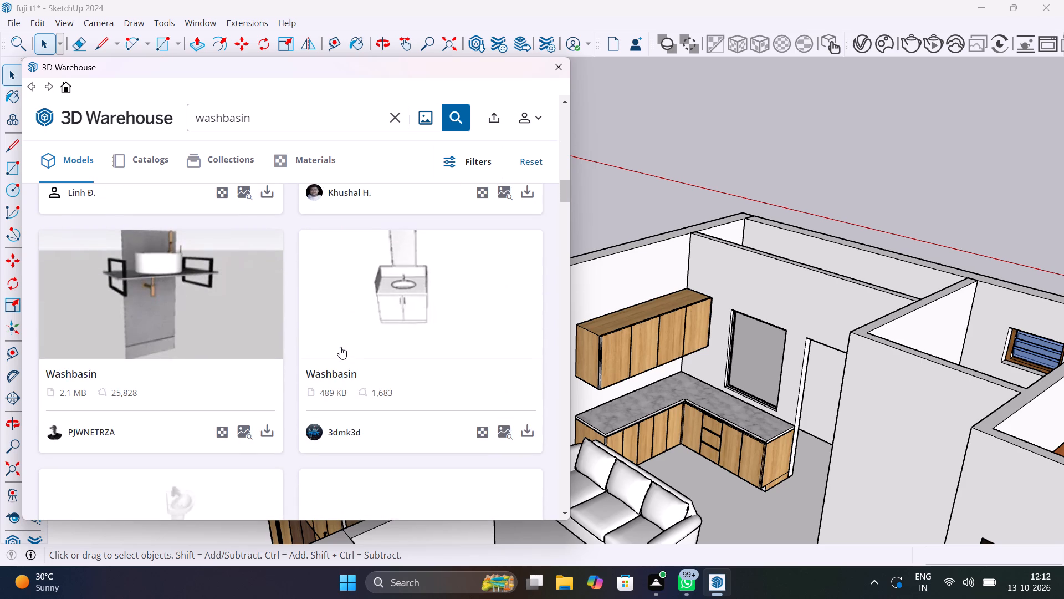
{"action": "scroll", "coordinate": [340, 347], "scroll_direction": "down", "scroll_amount": 7}
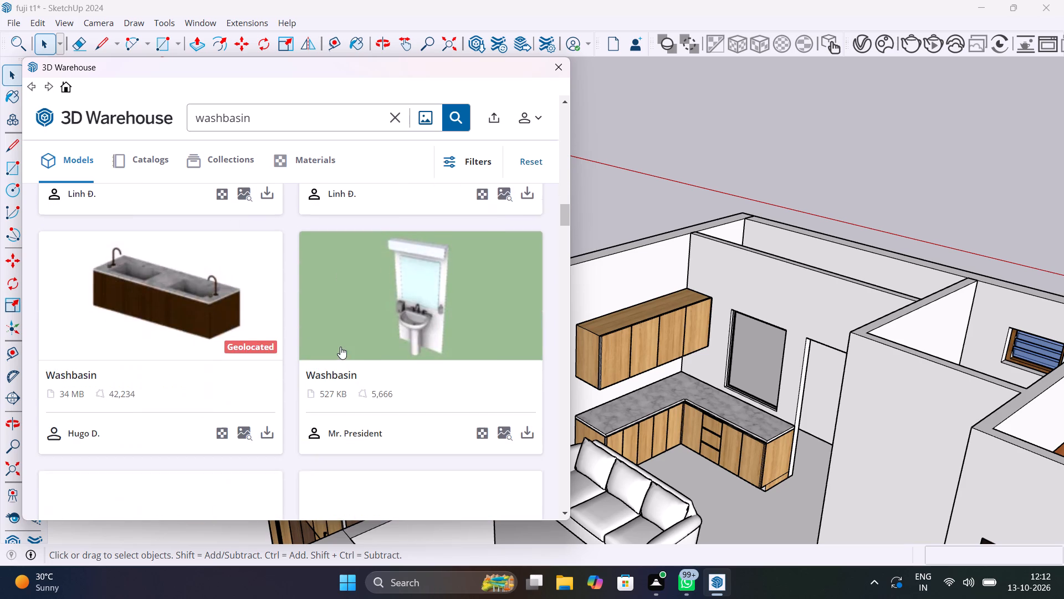
{"action": "scroll", "coordinate": [340, 347], "scroll_direction": "down", "scroll_amount": 8}
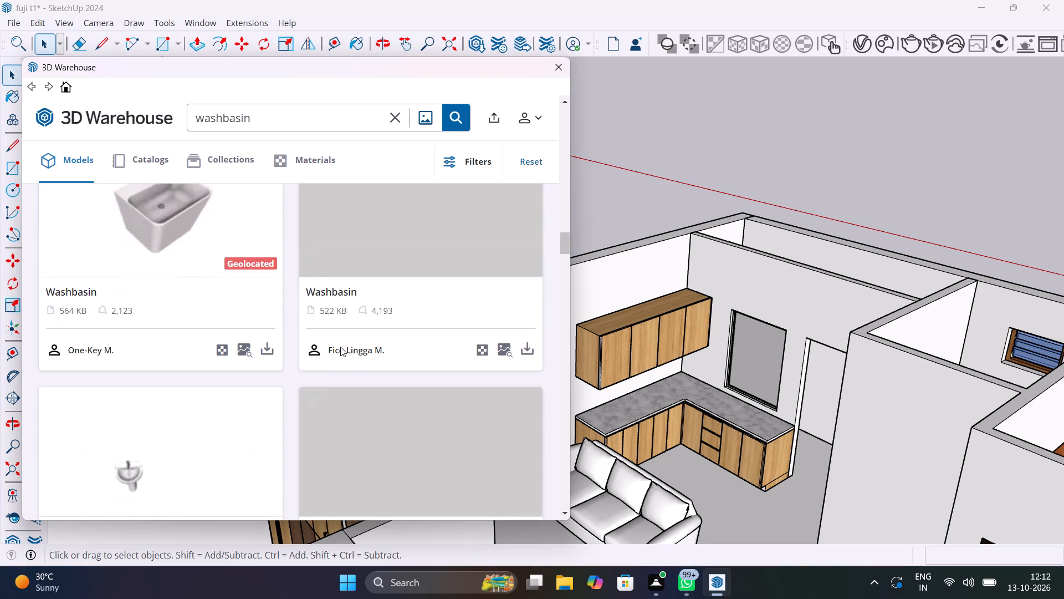
{"action": "scroll", "coordinate": [340, 347], "scroll_direction": "down", "scroll_amount": 3}
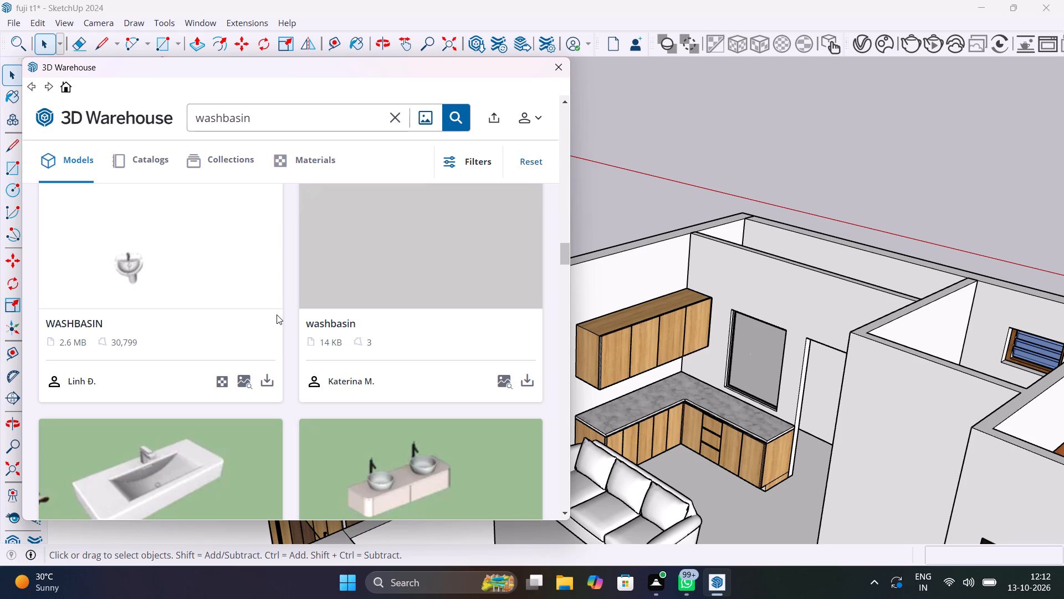
{"action": "scroll", "coordinate": [301, 394], "scroll_direction": "down", "scroll_amount": 7}
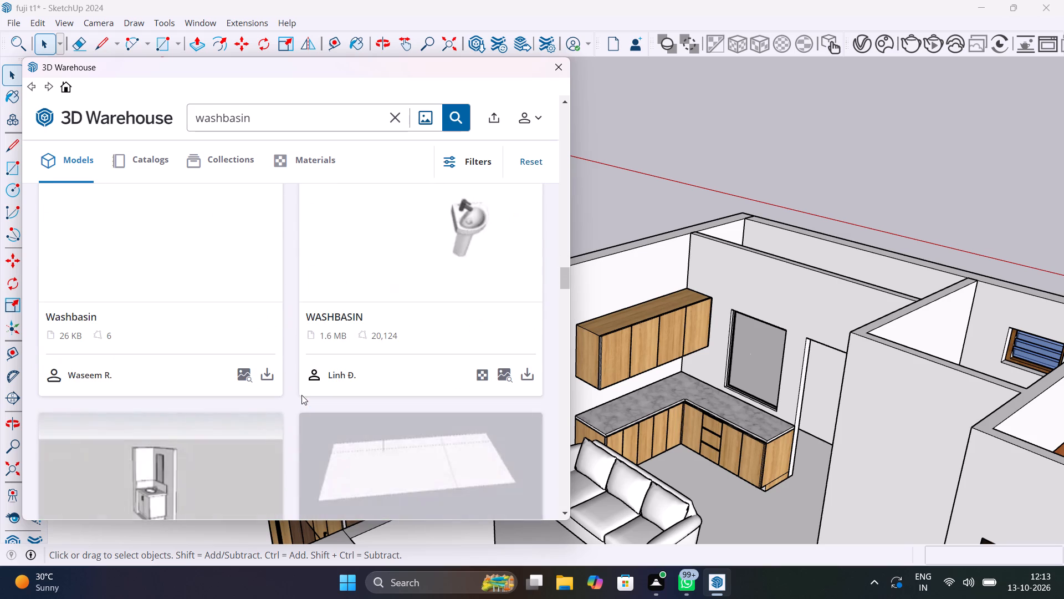
{"action": "scroll", "coordinate": [301, 395], "scroll_direction": "up", "scroll_amount": 4}
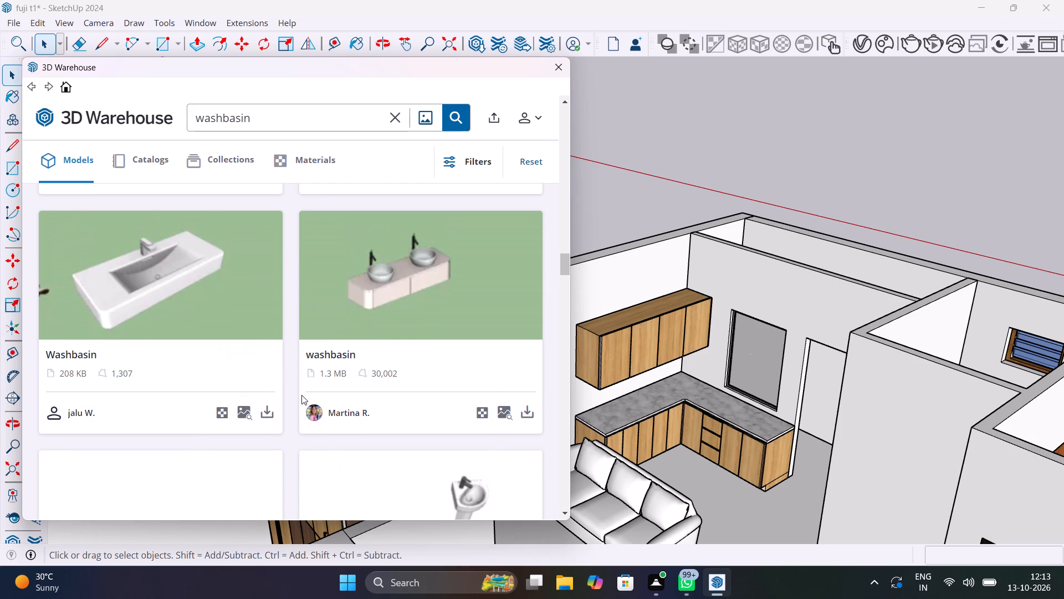
{"action": "scroll", "coordinate": [301, 395], "scroll_direction": "down", "scroll_amount": 3}
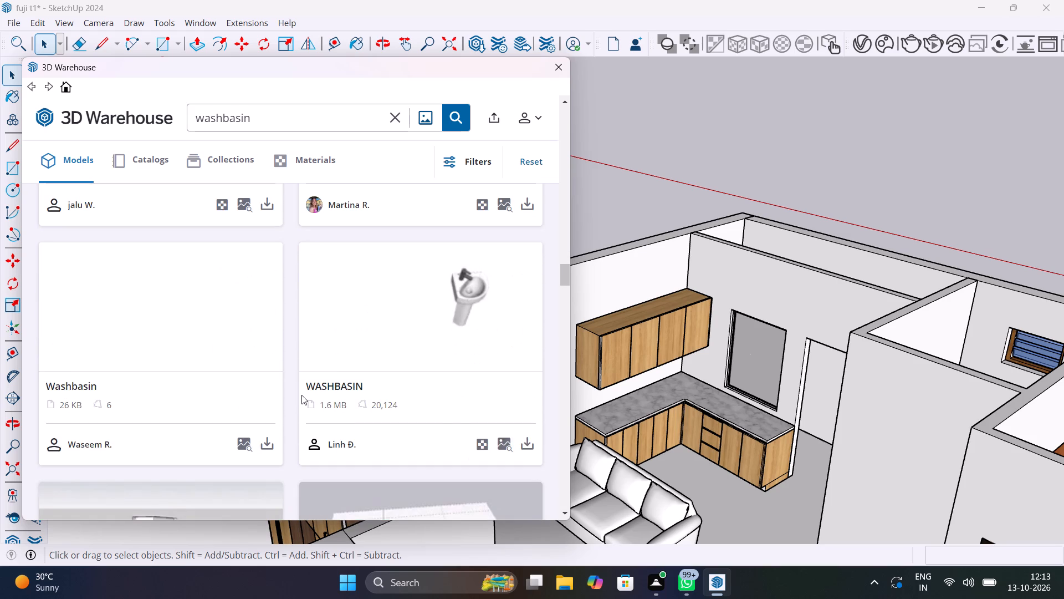
{"action": "scroll", "coordinate": [301, 395], "scroll_direction": "down", "scroll_amount": 6}
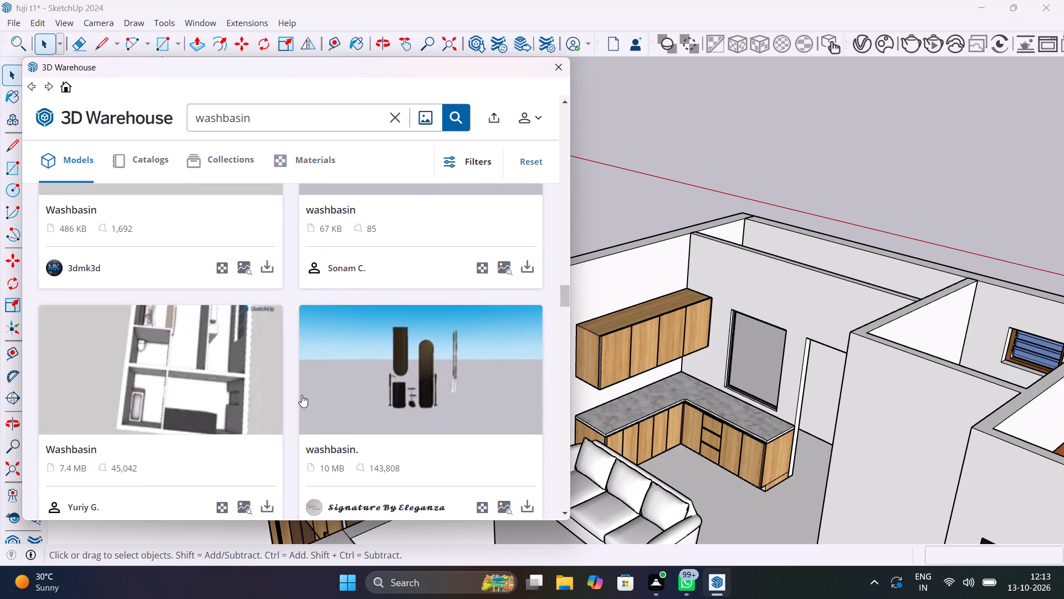
{"action": "scroll", "coordinate": [301, 395], "scroll_direction": "down", "scroll_amount": 7}
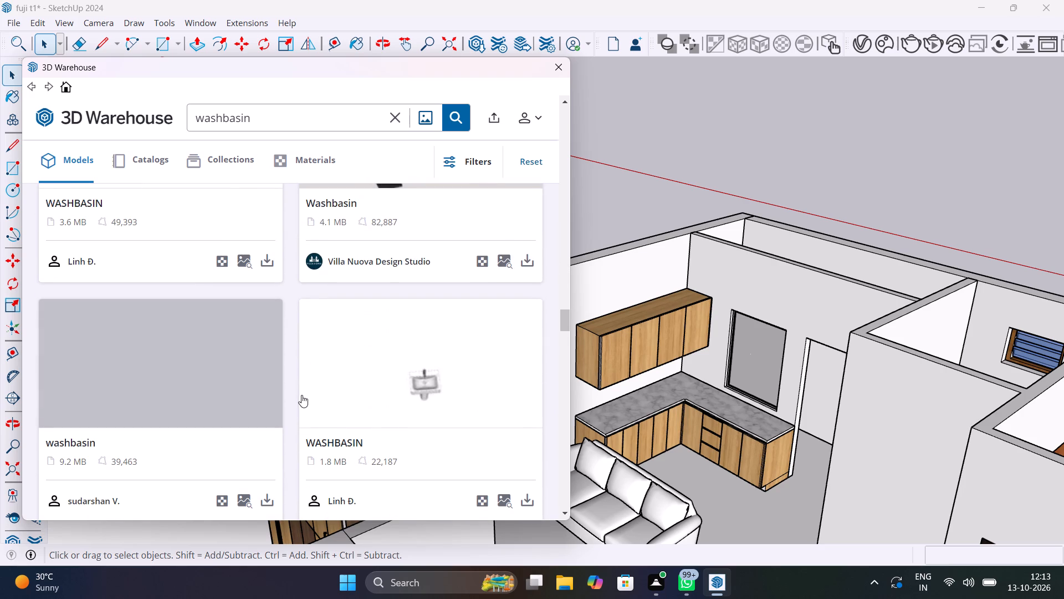
{"action": "scroll", "coordinate": [301, 395], "scroll_direction": "down", "scroll_amount": 8}
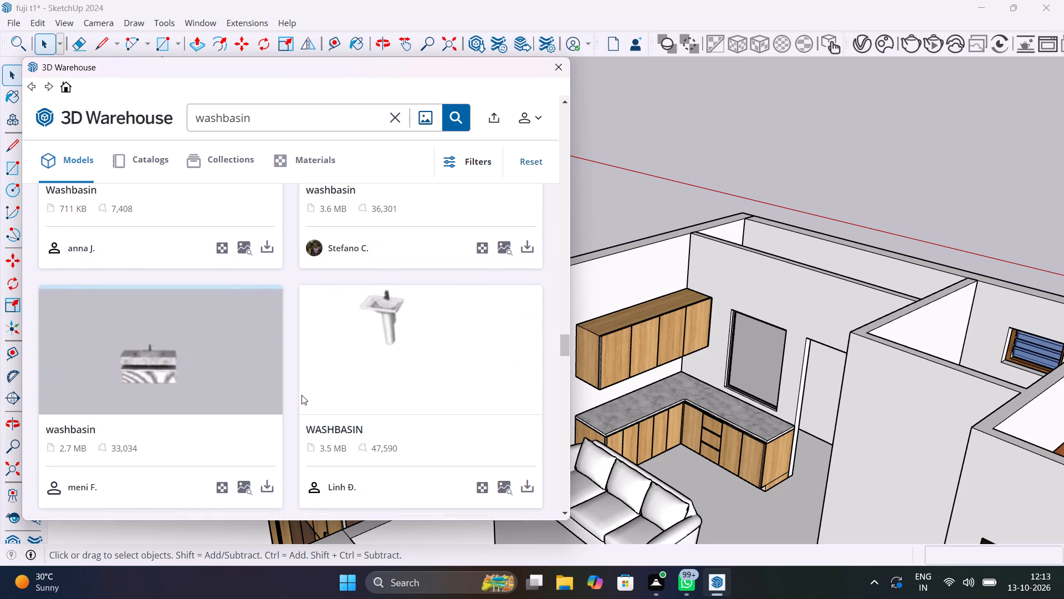
{"action": "scroll", "coordinate": [301, 395], "scroll_direction": "down", "scroll_amount": 6}
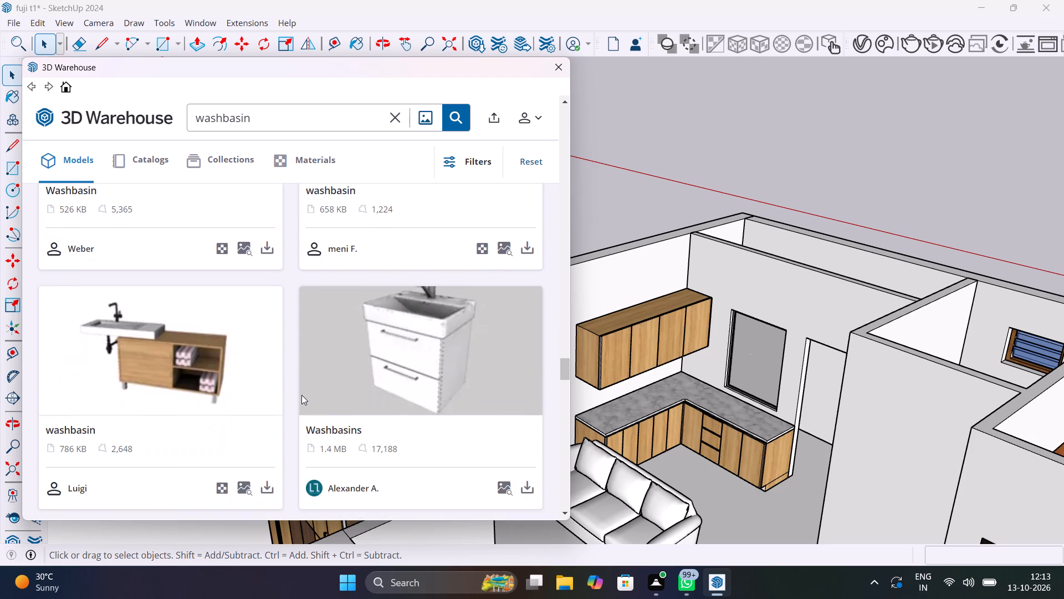
{"action": "scroll", "coordinate": [301, 395], "scroll_direction": "down", "scroll_amount": 6}
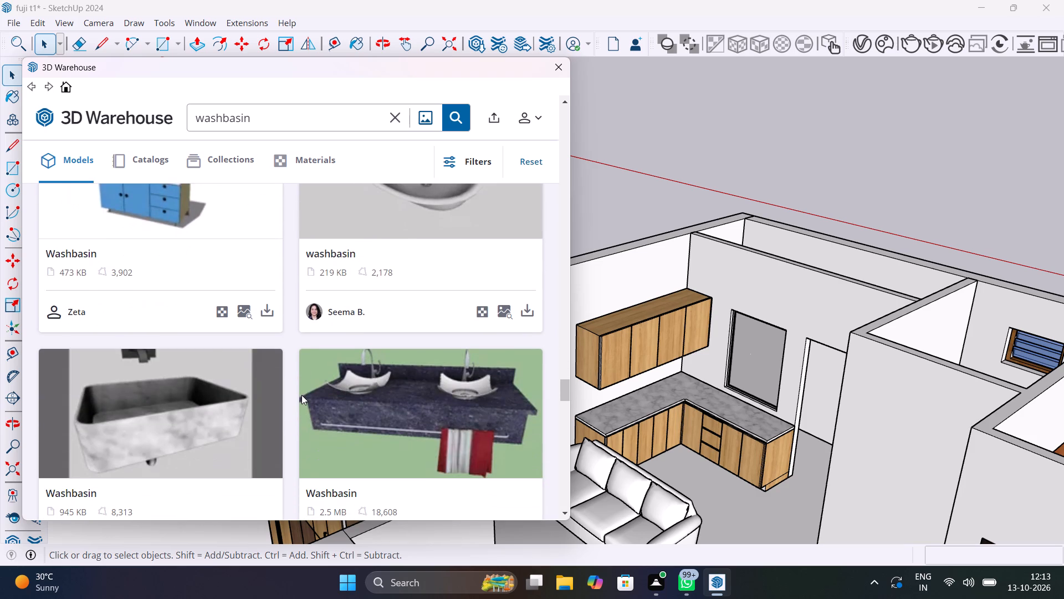
{"action": "scroll", "coordinate": [301, 395], "scroll_direction": "down", "scroll_amount": 1}
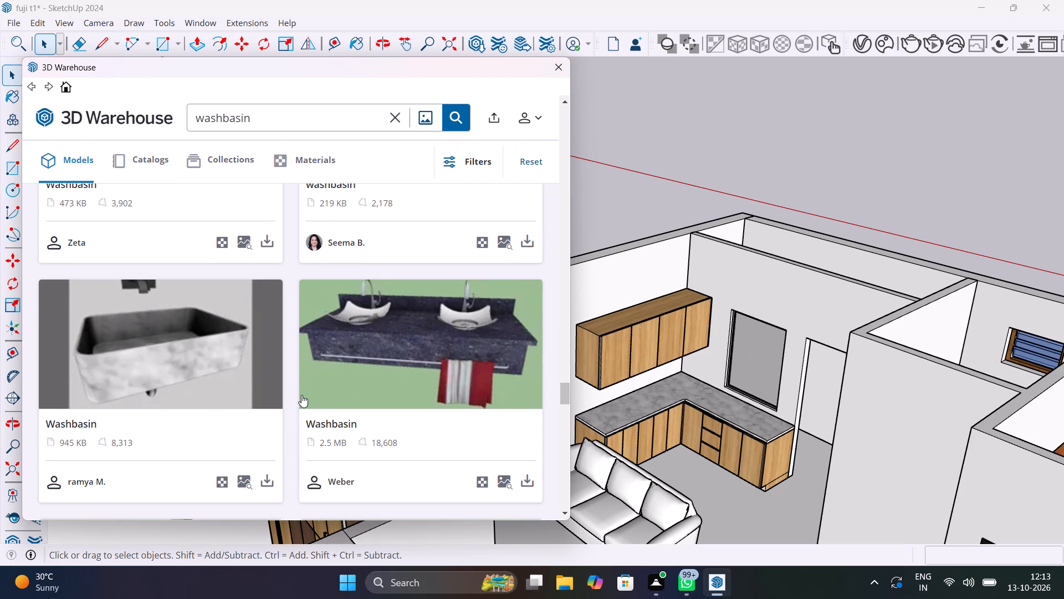
{"action": "scroll", "coordinate": [301, 395], "scroll_direction": "down", "scroll_amount": 3}
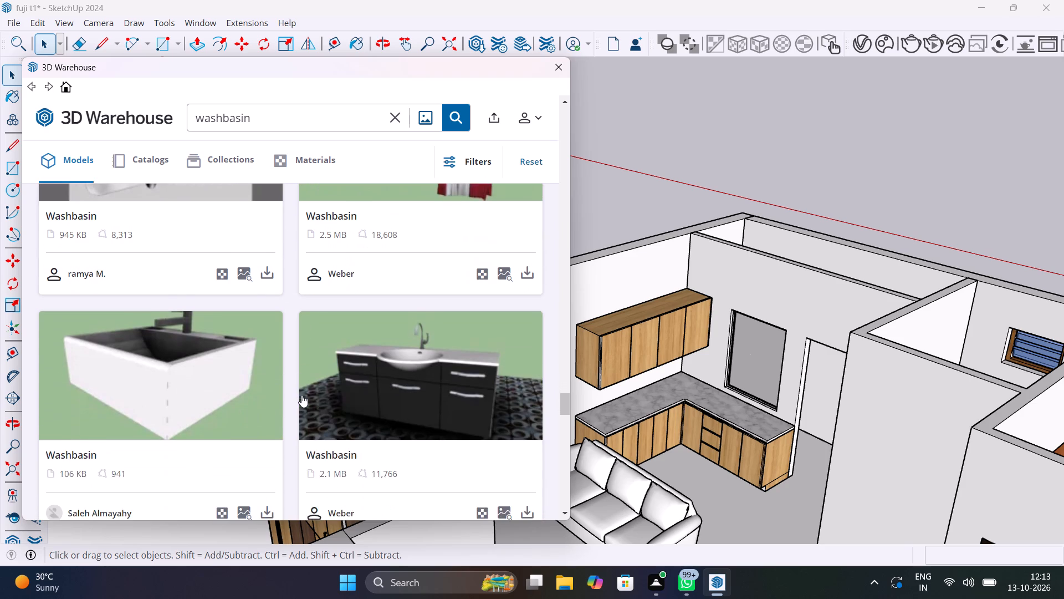
{"action": "scroll", "coordinate": [301, 395], "scroll_direction": "down", "scroll_amount": 6}
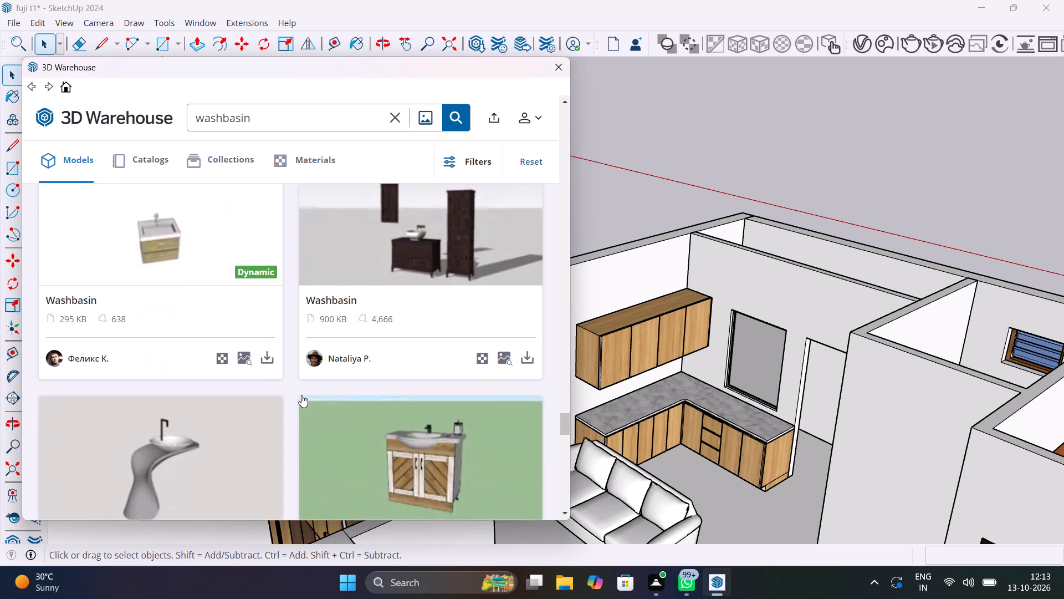
{"action": "scroll", "coordinate": [301, 395], "scroll_direction": "down", "scroll_amount": 5}
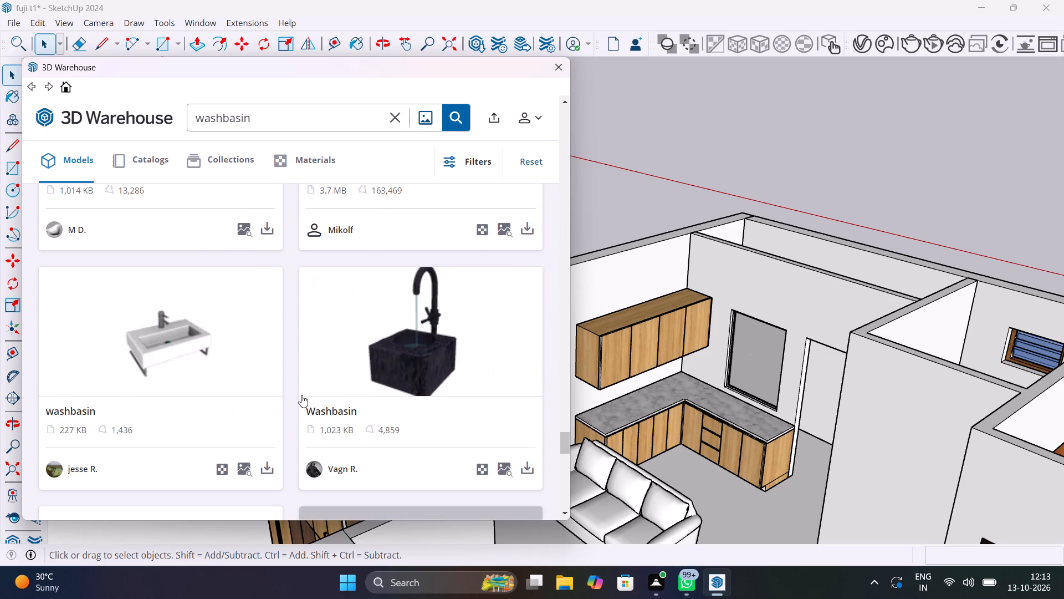
{"action": "scroll", "coordinate": [301, 395], "scroll_direction": "down", "scroll_amount": 3}
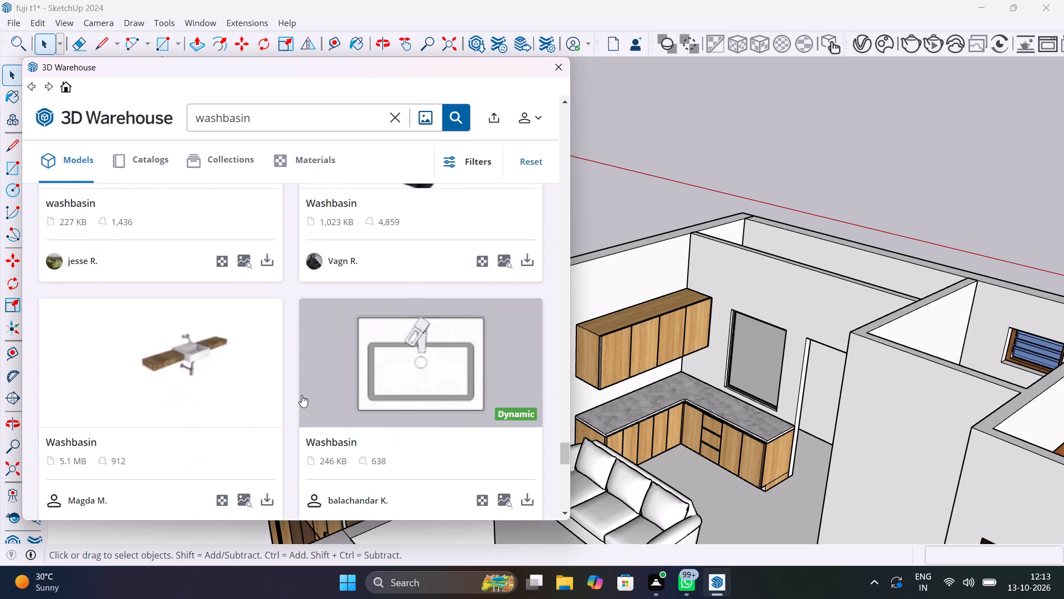
{"action": "scroll", "coordinate": [301, 395], "scroll_direction": "down", "scroll_amount": 3}
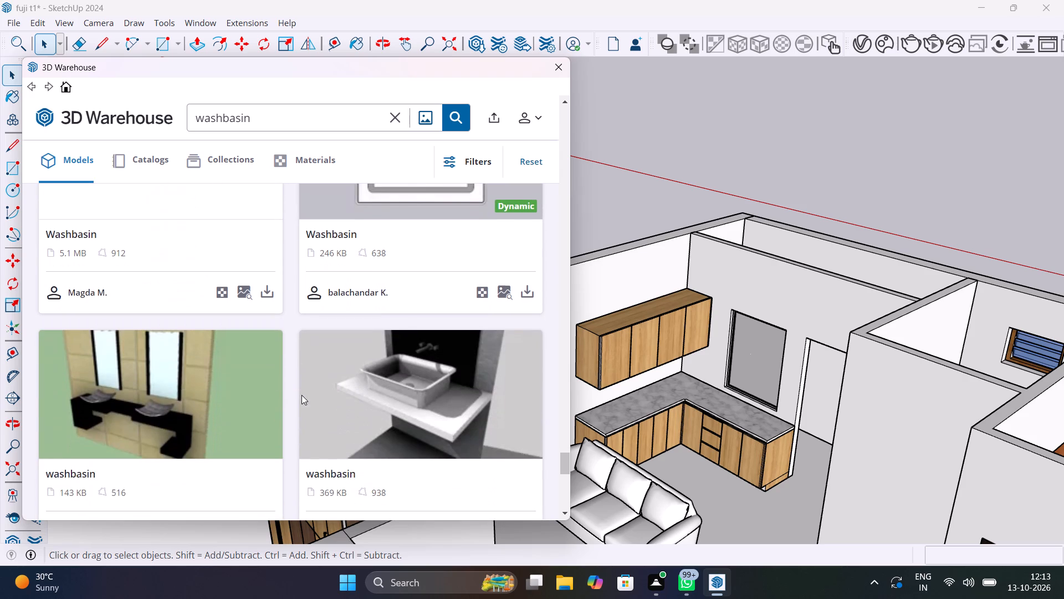
{"action": "scroll", "coordinate": [301, 395], "scroll_direction": "down", "scroll_amount": 6}
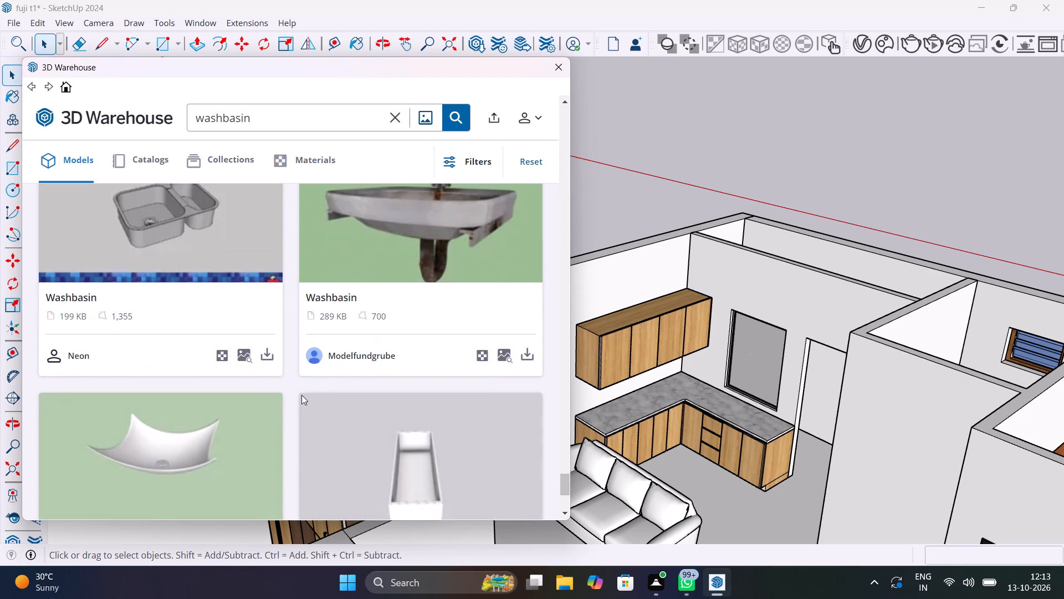
{"action": "scroll", "coordinate": [301, 395], "scroll_direction": "up", "scroll_amount": 2}
{"action": "scroll", "coordinate": [301, 395], "scroll_direction": "down", "scroll_amount": 4}
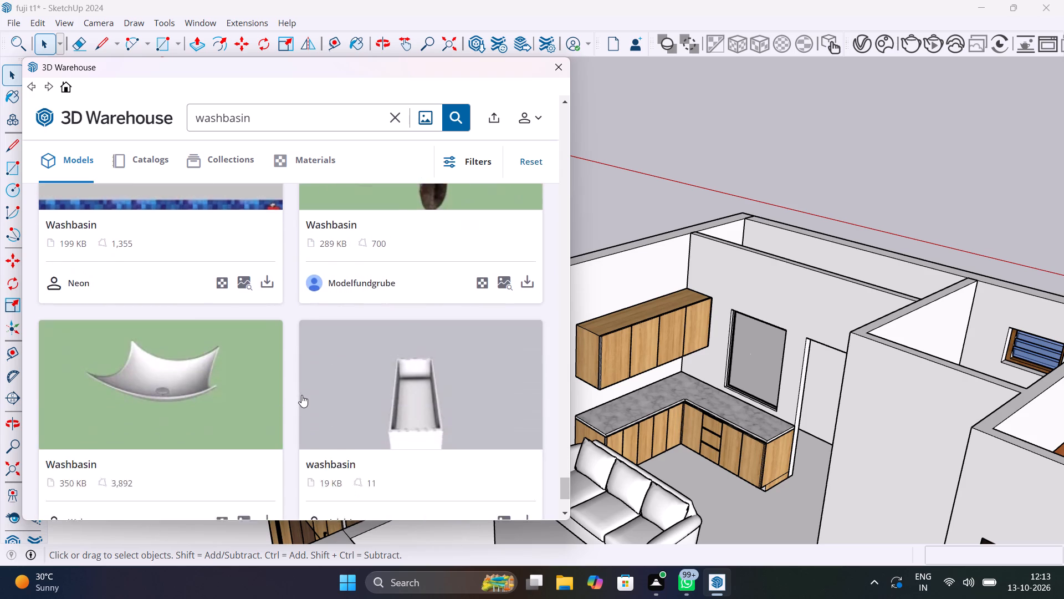
{"action": "scroll", "coordinate": [301, 395], "scroll_direction": "down", "scroll_amount": 2}
Browse further through the washbasin model results for a sink suited to the kitchen countertop.
{"action": "left_click", "coordinate": [315, 438]}
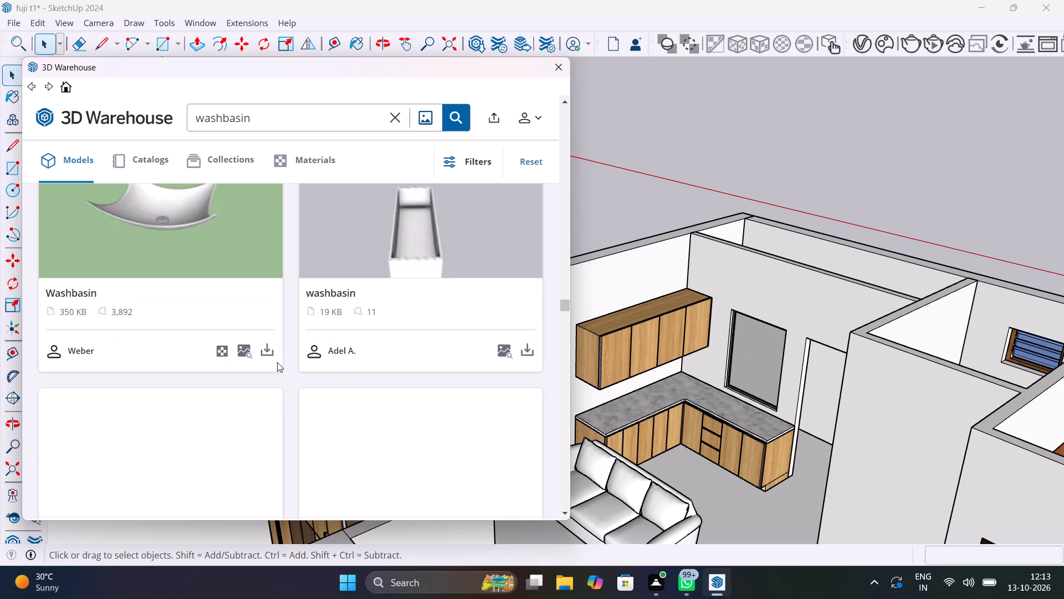
{"action": "scroll", "coordinate": [277, 362], "scroll_direction": "down", "scroll_amount": 7}
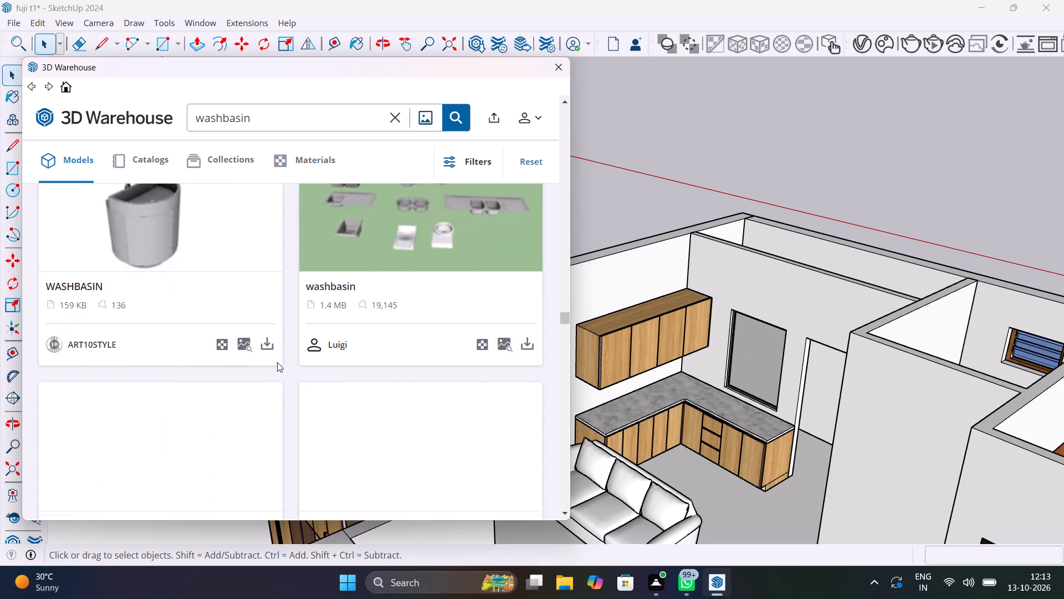
{"action": "scroll", "coordinate": [277, 362], "scroll_direction": "down", "scroll_amount": 8}
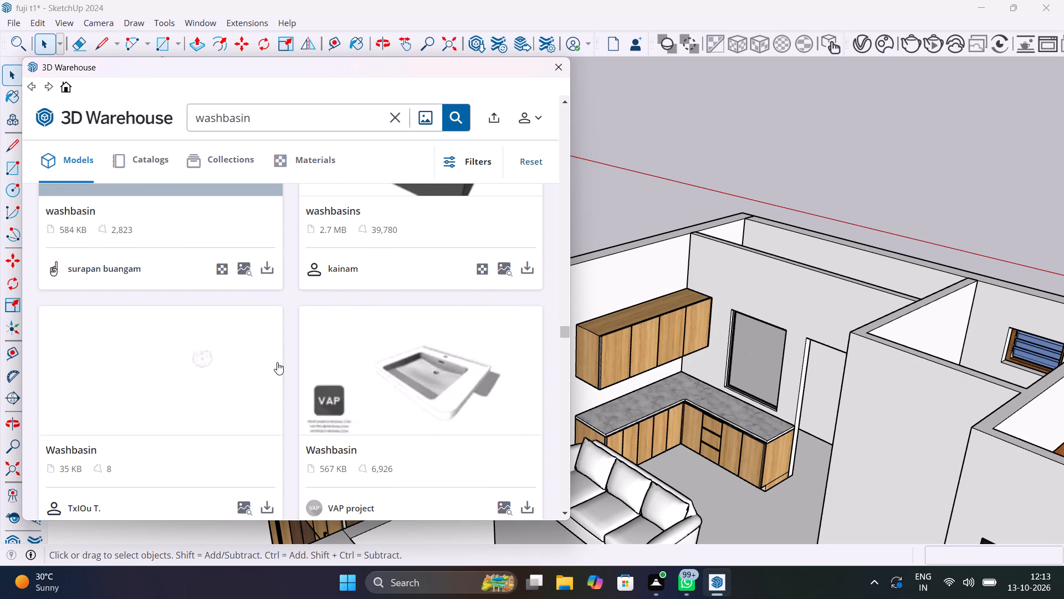
{"action": "scroll", "coordinate": [277, 362], "scroll_direction": "down", "scroll_amount": 5}
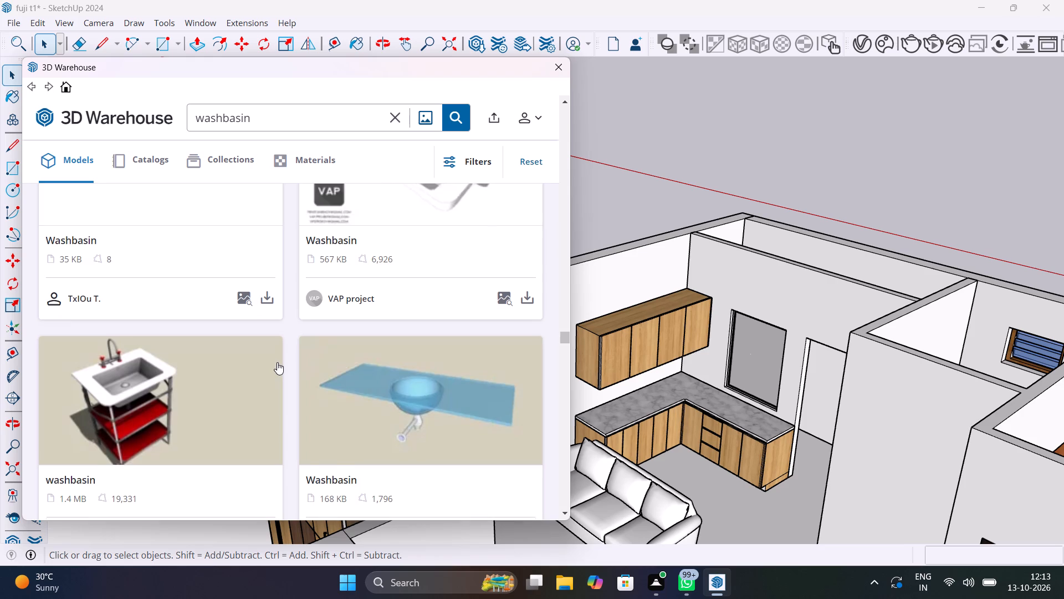
{"action": "scroll", "coordinate": [277, 362], "scroll_direction": "down", "scroll_amount": 8}
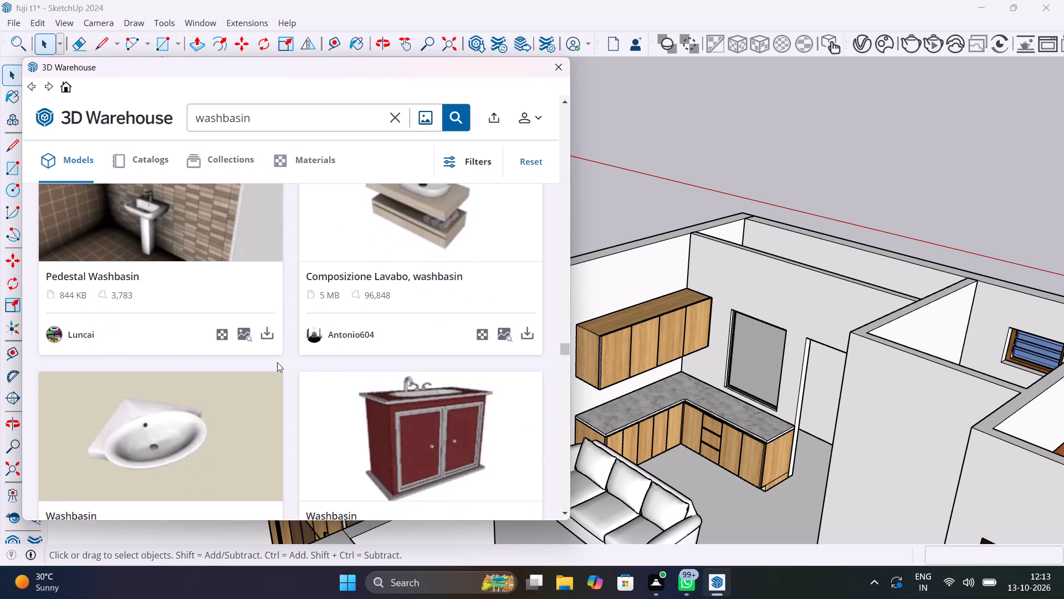
{"action": "scroll", "coordinate": [277, 362], "scroll_direction": "down", "scroll_amount": 5}
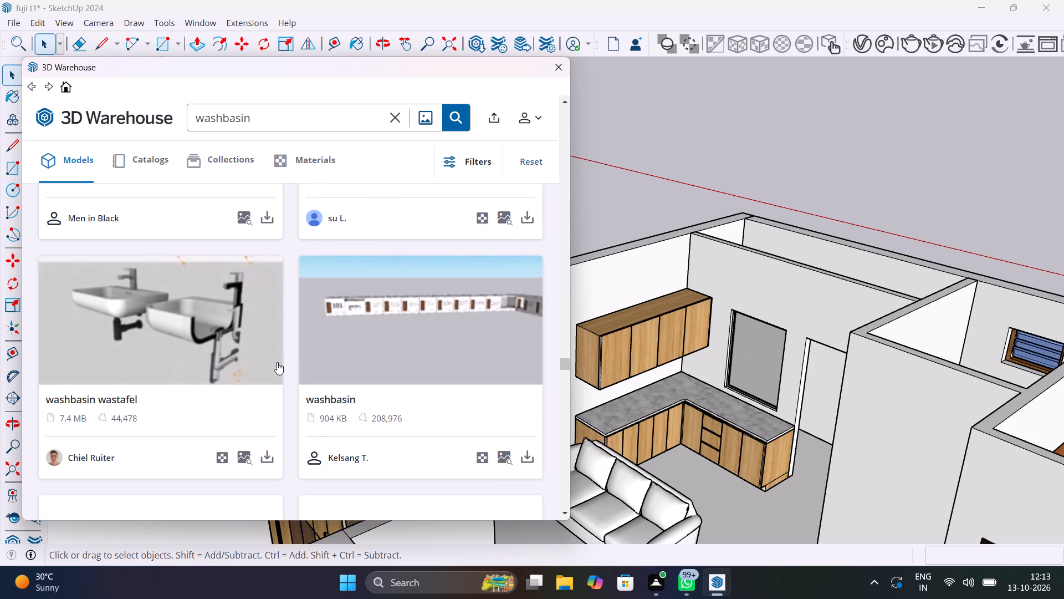
{"action": "scroll", "coordinate": [277, 362], "scroll_direction": "down", "scroll_amount": 7}
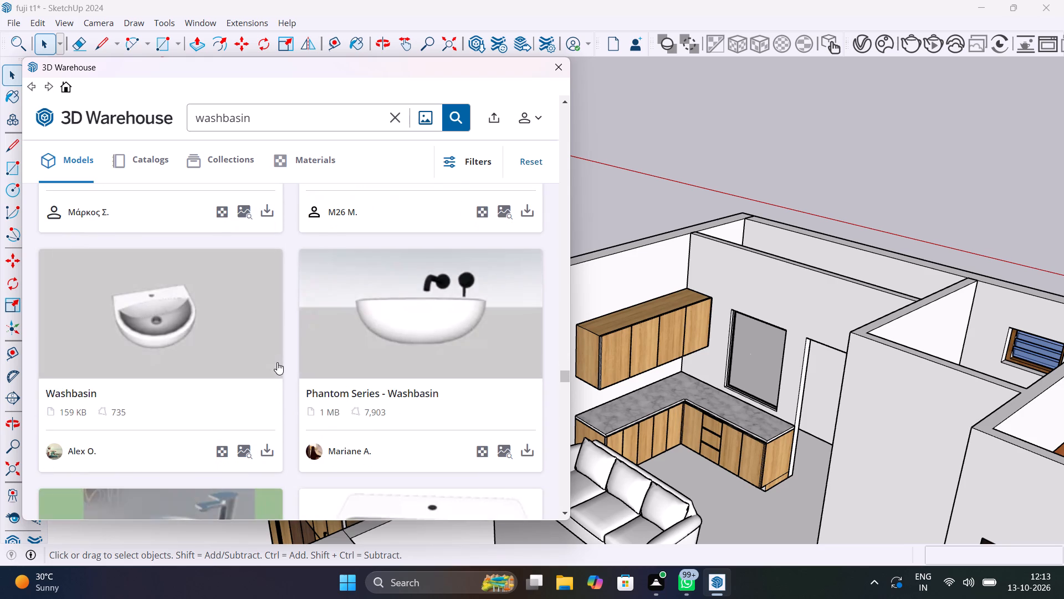
{"action": "scroll", "coordinate": [277, 362], "scroll_direction": "down", "scroll_amount": 7}
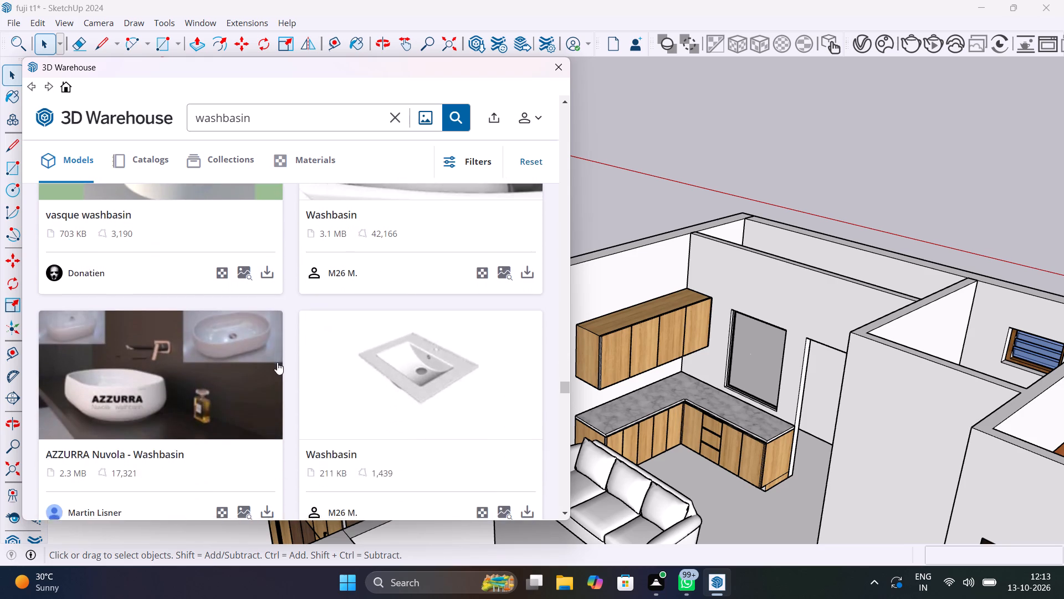
{"action": "scroll", "coordinate": [277, 362], "scroll_direction": "down", "scroll_amount": 4}
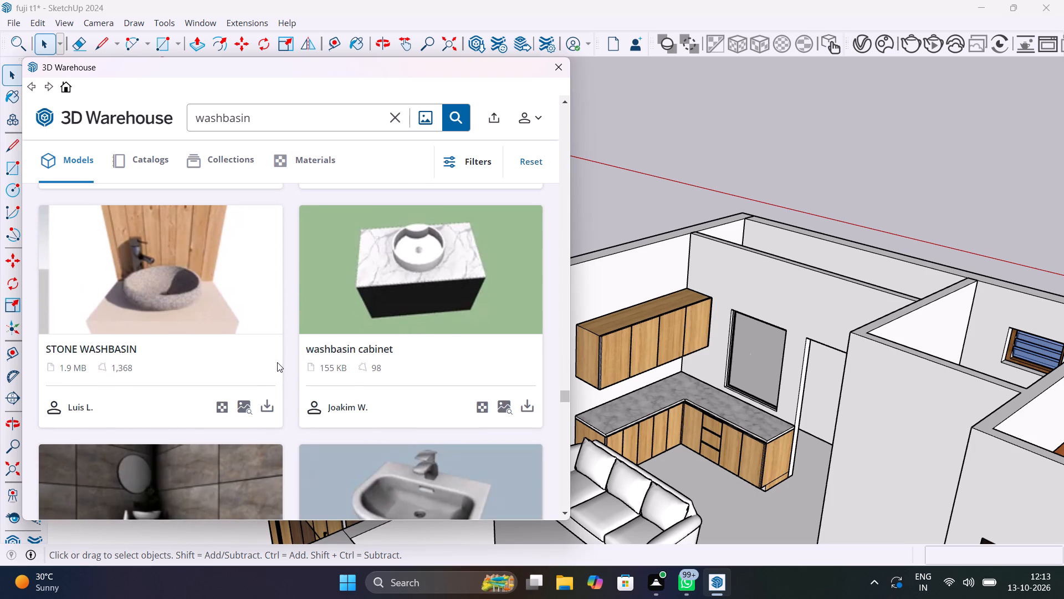
{"action": "scroll", "coordinate": [277, 362], "scroll_direction": "down", "scroll_amount": 5}
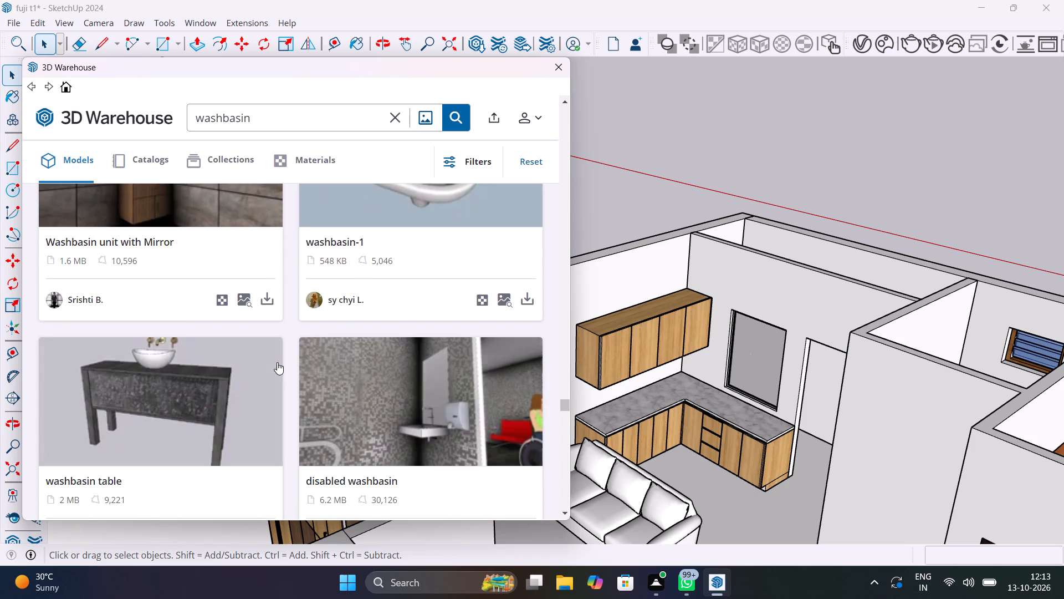
{"action": "scroll", "coordinate": [277, 362], "scroll_direction": "down", "scroll_amount": 8}
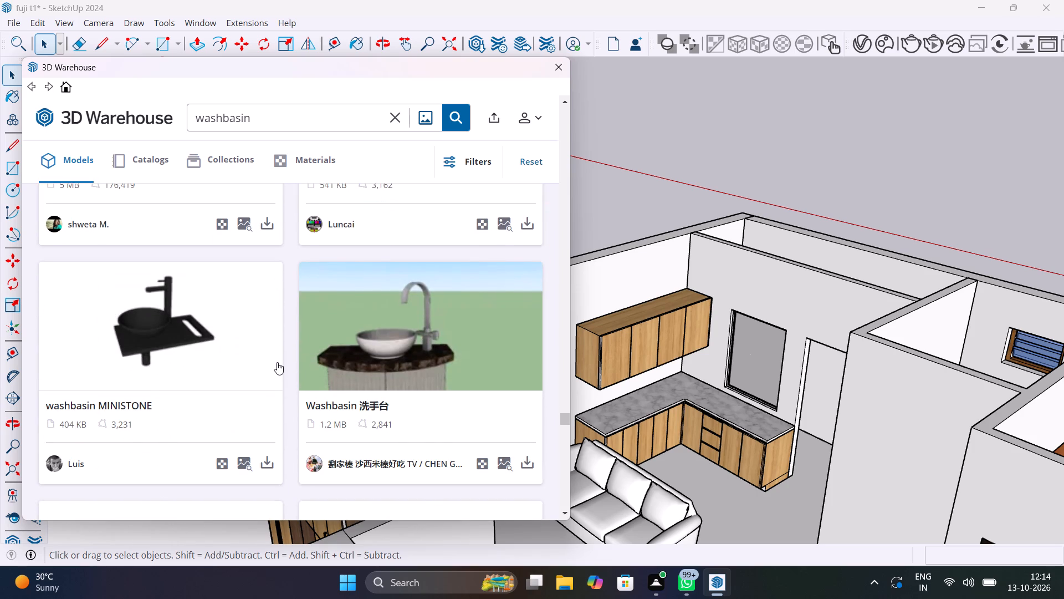
{"action": "scroll", "coordinate": [277, 362], "scroll_direction": "down", "scroll_amount": 3}
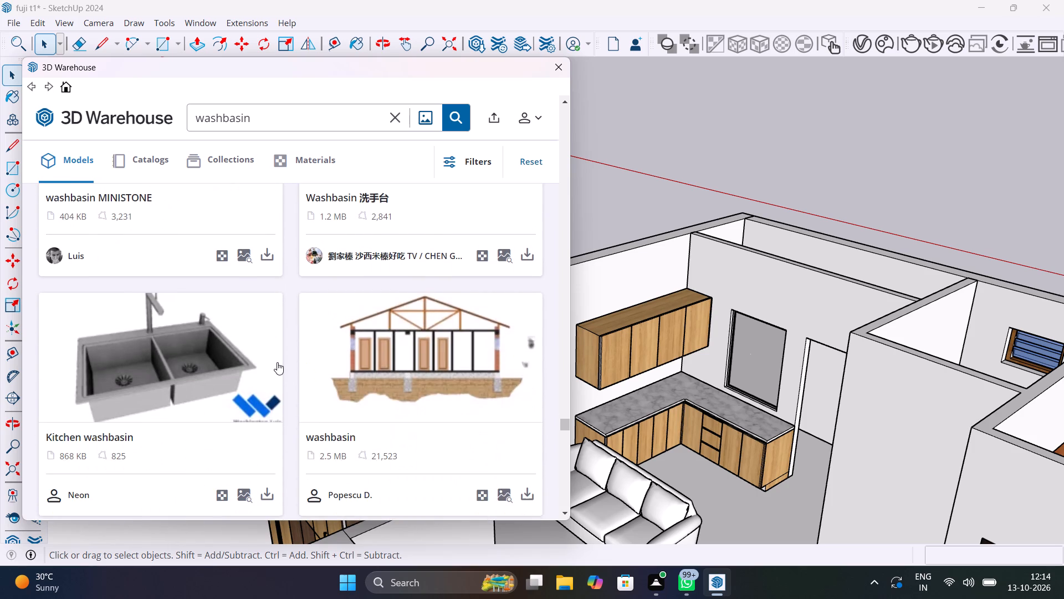
{"action": "scroll", "coordinate": [277, 362], "scroll_direction": "up", "scroll_amount": 1}
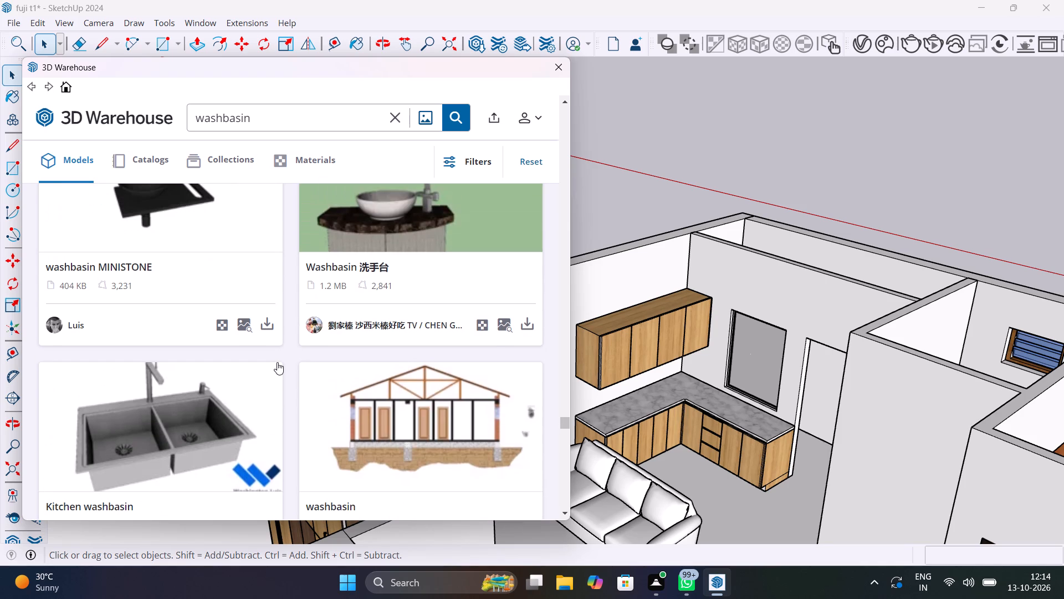
{"action": "scroll", "coordinate": [277, 362], "scroll_direction": "down", "scroll_amount": 2}
{"action": "scroll", "coordinate": [273, 425], "scroll_direction": "down", "scroll_amount": 2}
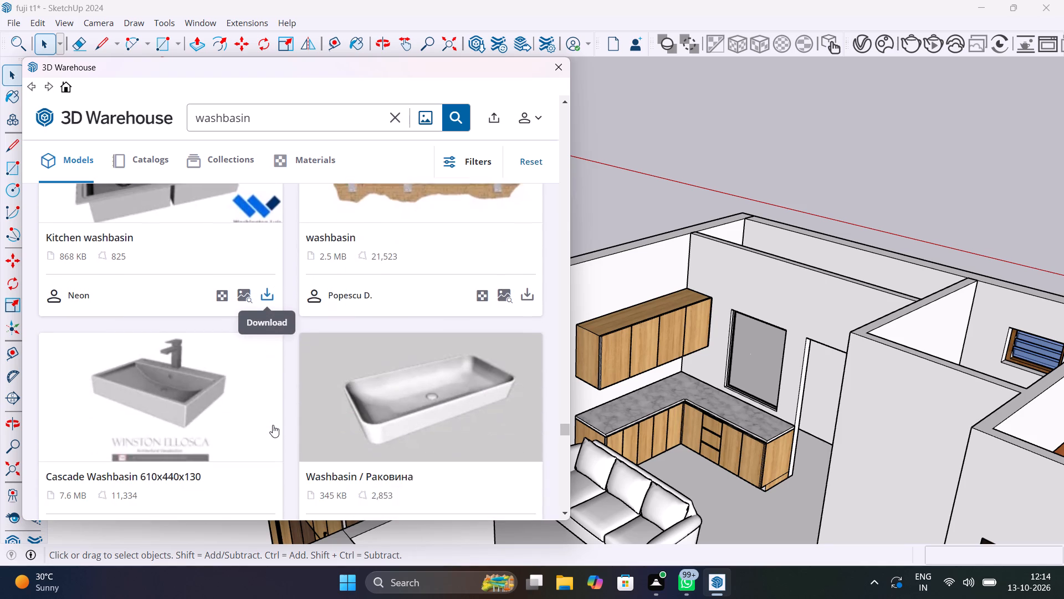
{"action": "scroll", "coordinate": [273, 425], "scroll_direction": "up", "scroll_amount": 1}
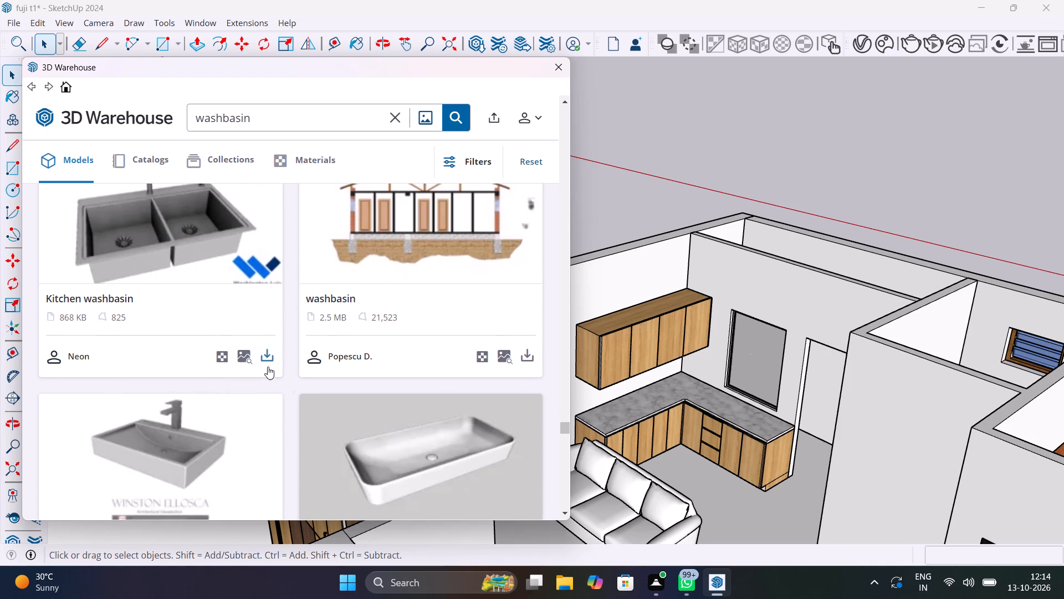
Load the double-bowl Kitchen washbasin by Neon into the model and place it on the marble countertop below the wall cabinets.
{"action": "left_click", "coordinate": [270, 361]}
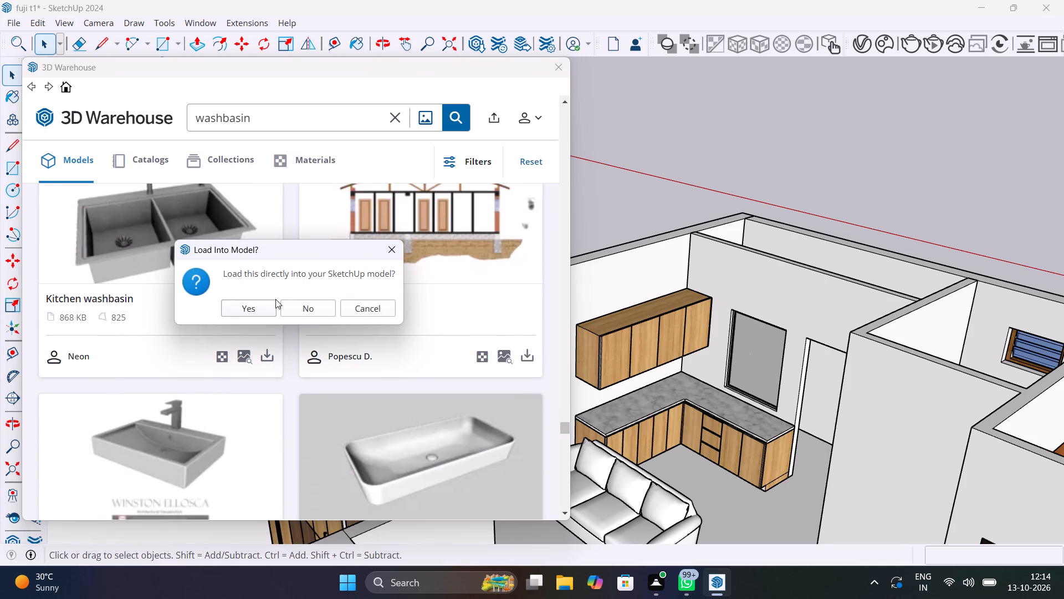
{"action": "left_click", "coordinate": [254, 308]}
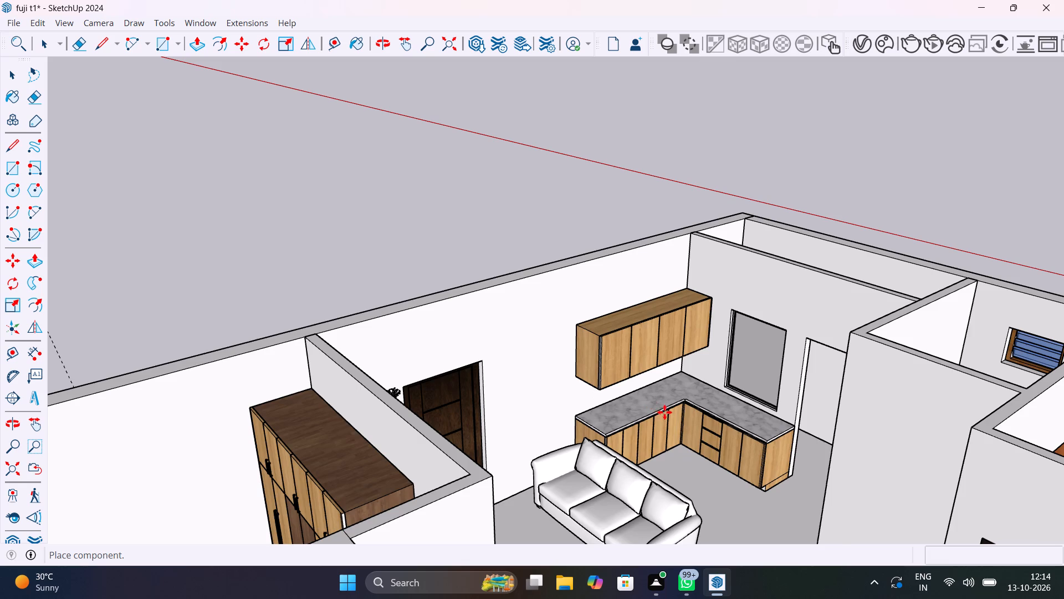
{"action": "scroll", "coordinate": [664, 412], "scroll_direction": "up", "scroll_amount": 10}
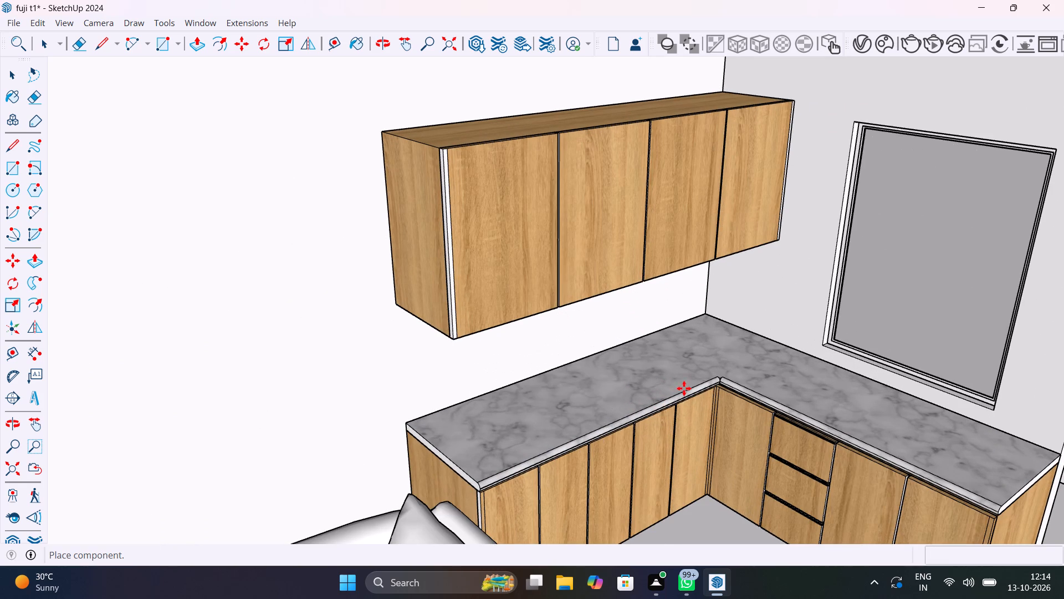
{"action": "left_click", "coordinate": [689, 384]}
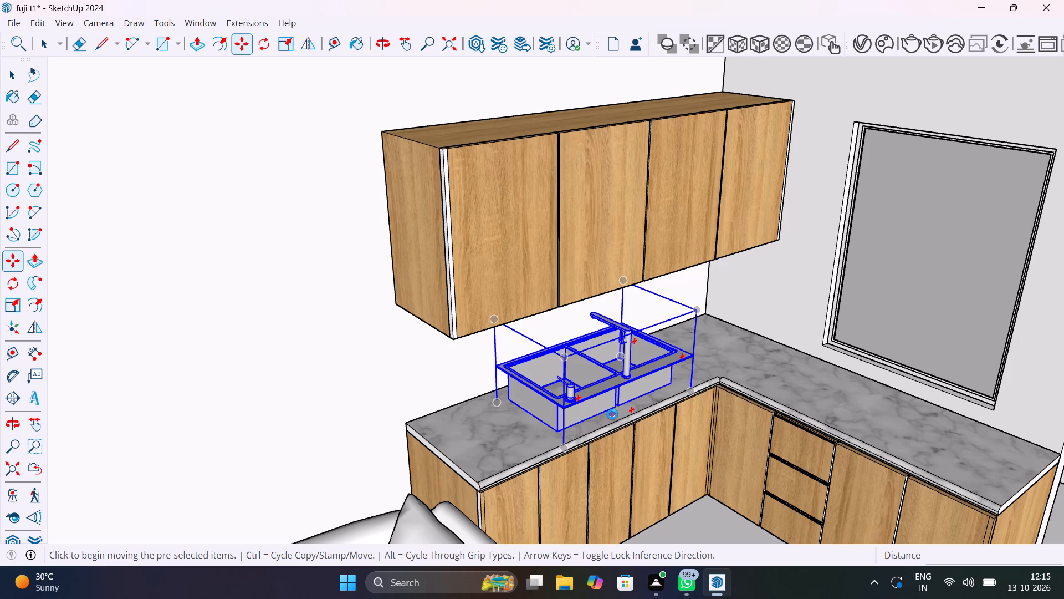
Rotate the double-bowl sink horizontally by 90 degrees twice, turning its faucet side towards the wall behind the countertop.
{"action": "scroll", "coordinate": [612, 420], "scroll_direction": "up", "scroll_amount": 1}
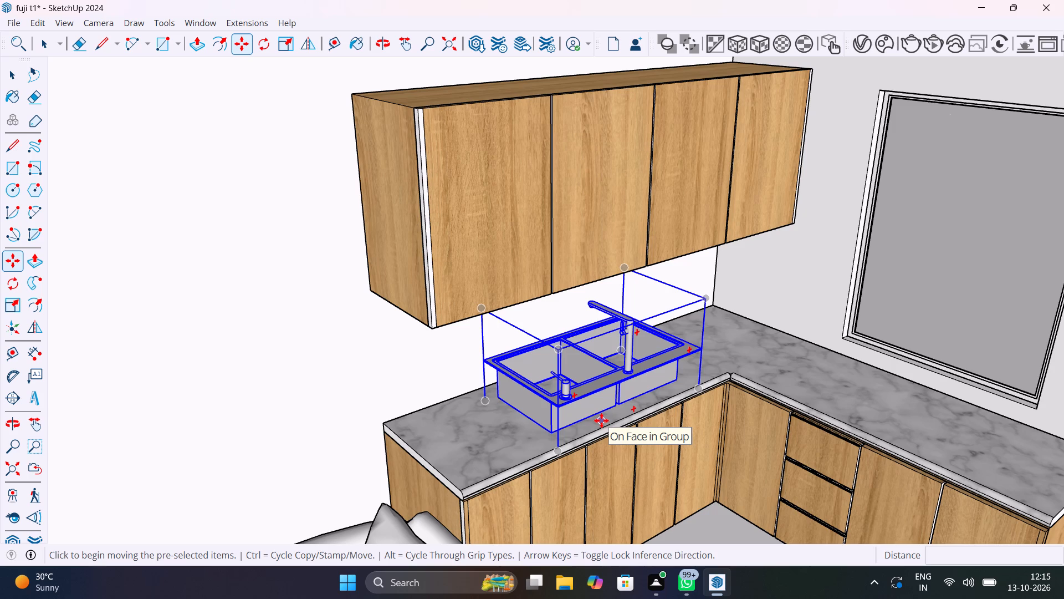
{"action": "key", "text": "q"}
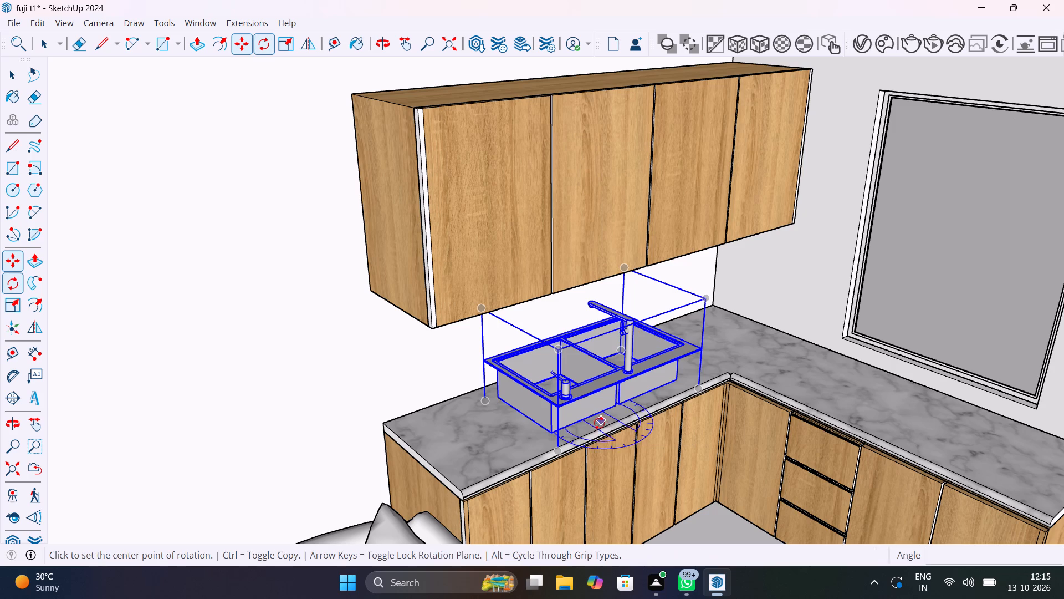
{"action": "left_click", "coordinate": [563, 445]}
{"action": "left_click", "coordinate": [617, 418]}
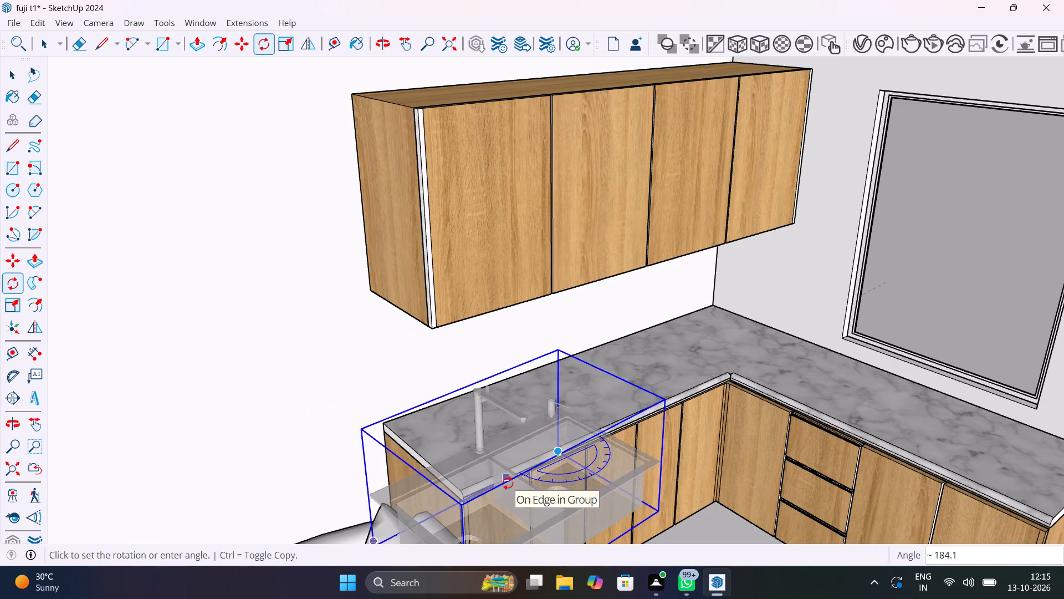
{"action": "type", "text": "90"}
{"action": "key", "text": "Return"}
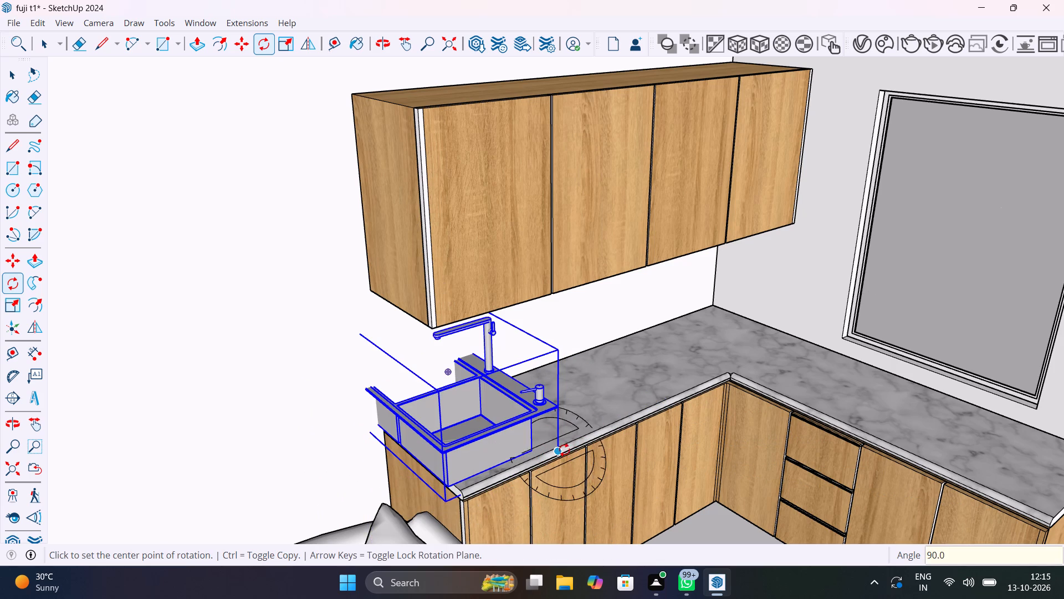
{"action": "left_click", "coordinate": [531, 453]}
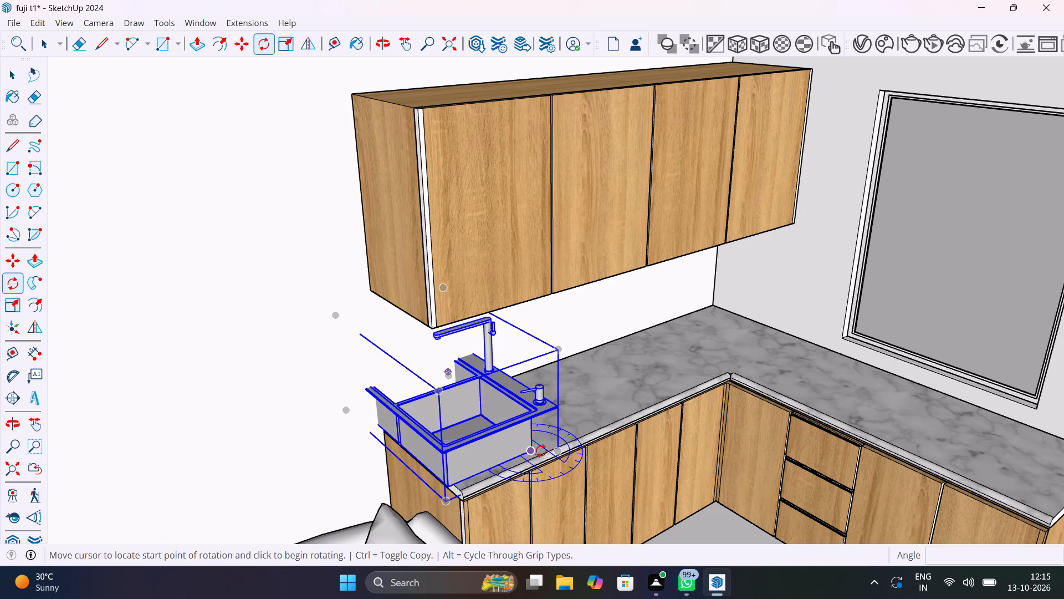
{"action": "left_click", "coordinate": [543, 450]}
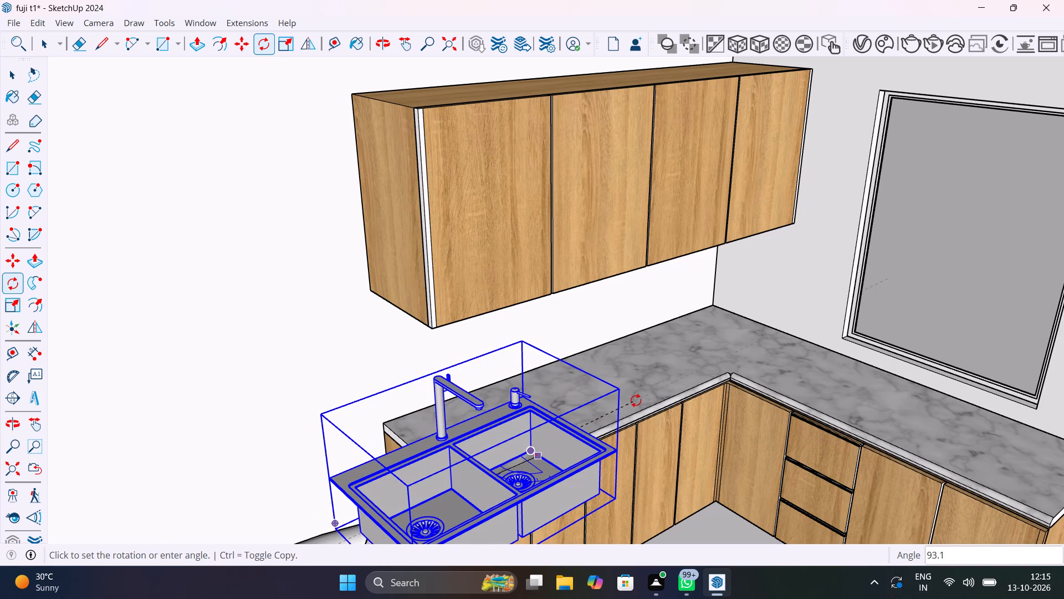
{"action": "type", "text": "90"}
{"action": "key", "text": "Return"}
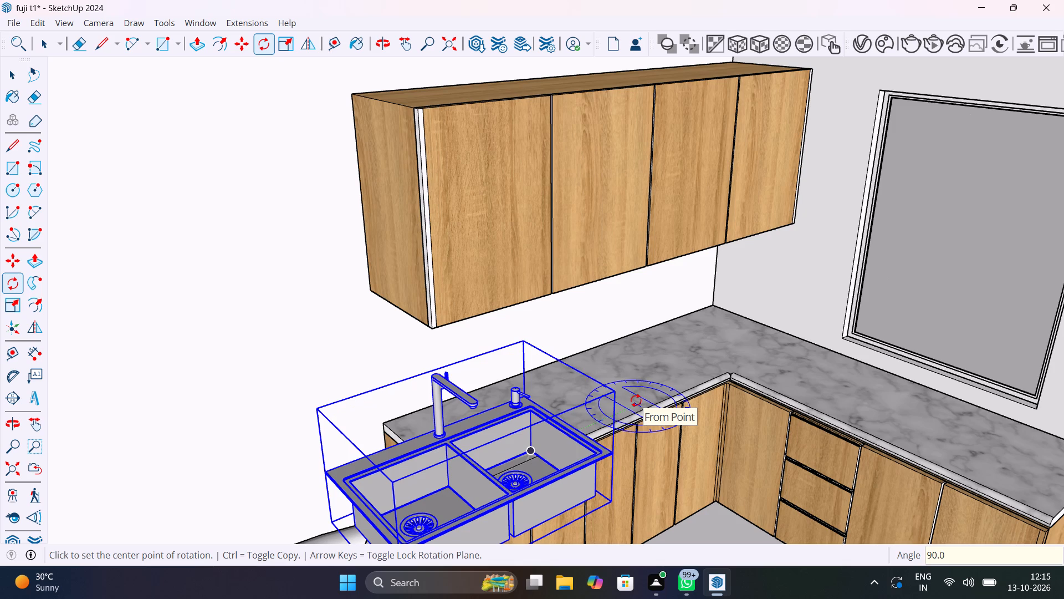
{"action": "scroll", "coordinate": [626, 399], "scroll_direction": "down", "scroll_amount": 7}
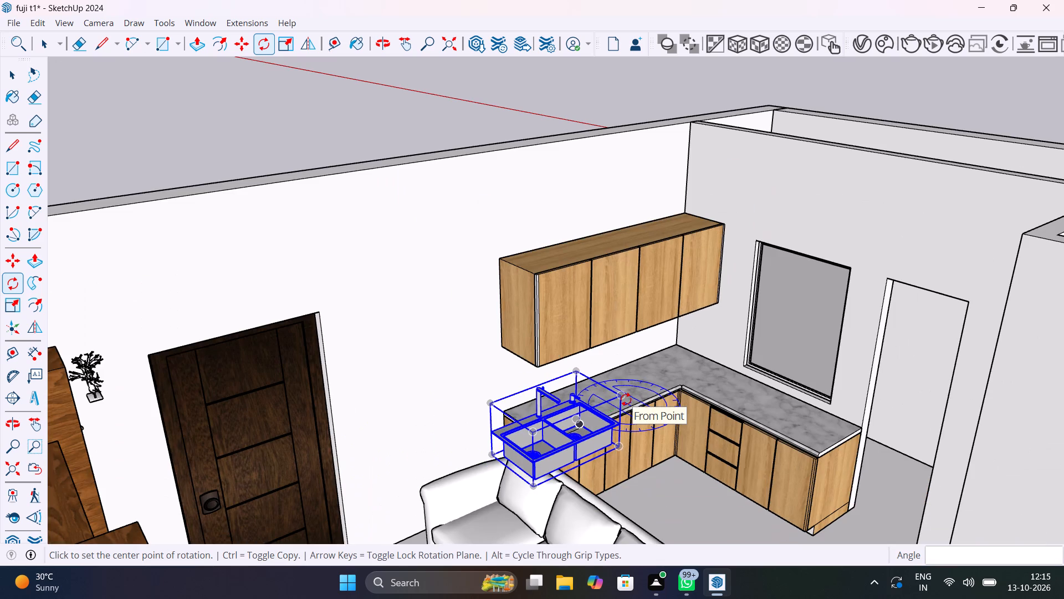
{"action": "key", "text": "space"}
Move the rotated sink by its bottom front corner onto the marble countertop below the wall cabinets, close to the front edge.
{"action": "scroll", "coordinate": [545, 466], "scroll_direction": "up", "scroll_amount": 9}
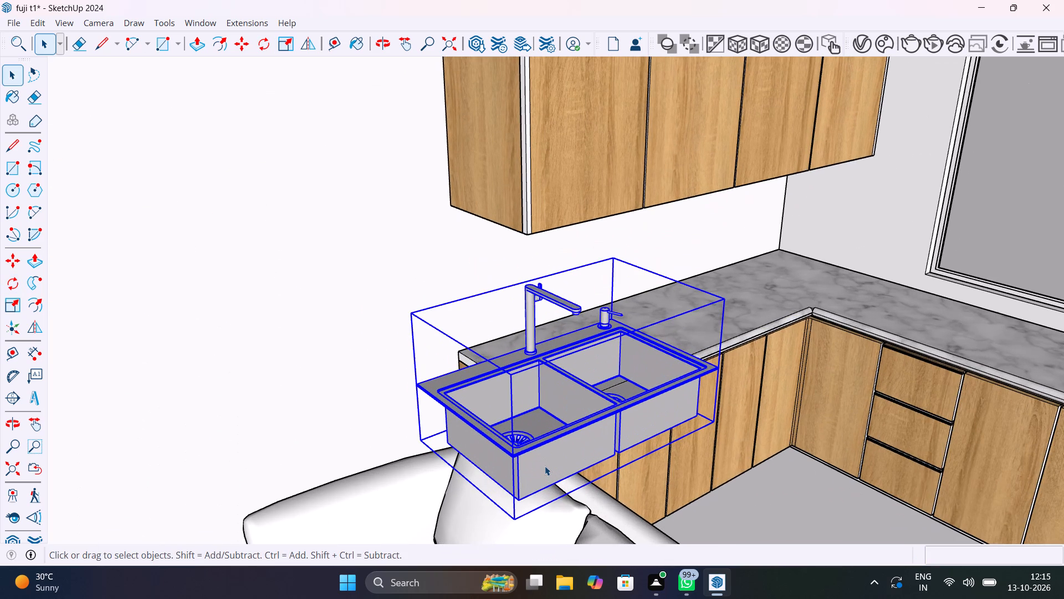
{"action": "key", "text": "m"}
{"action": "left_click", "coordinate": [513, 520]}
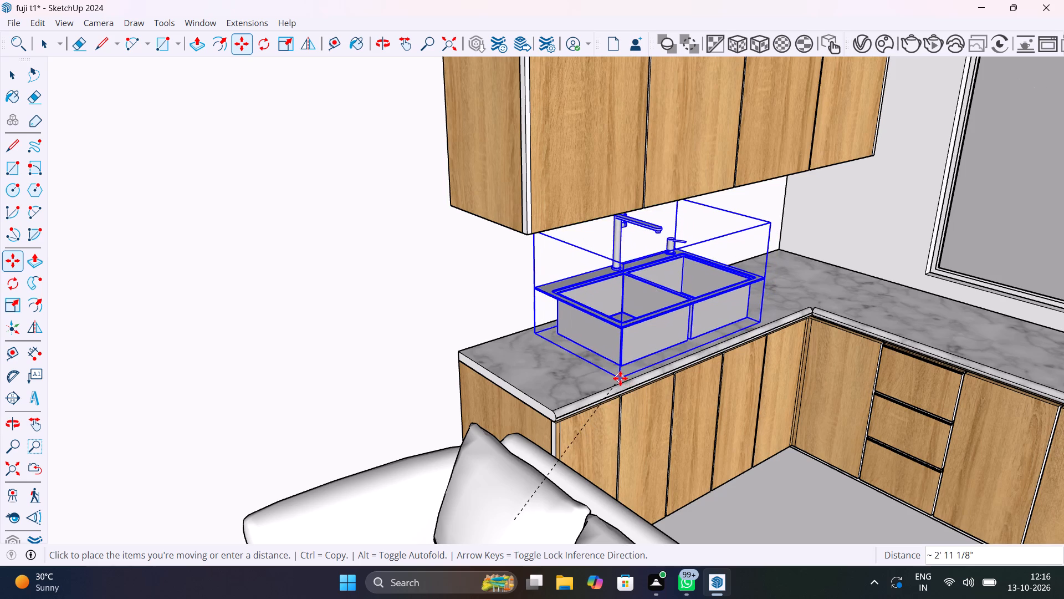
{"action": "scroll", "coordinate": [620, 378], "scroll_direction": "up", "scroll_amount": 9}
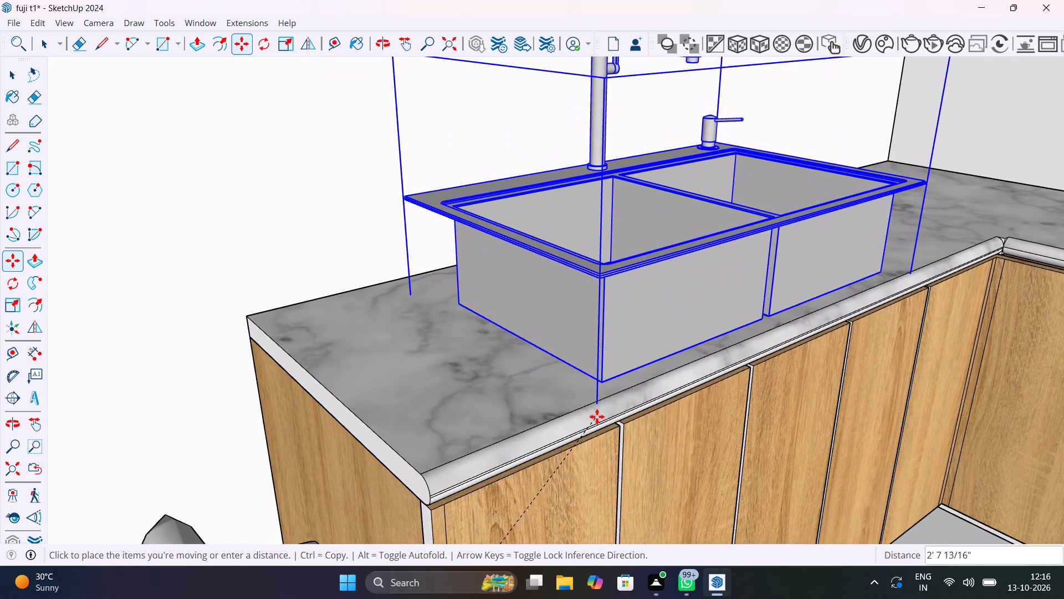
{"action": "left_click", "coordinate": [587, 391]}
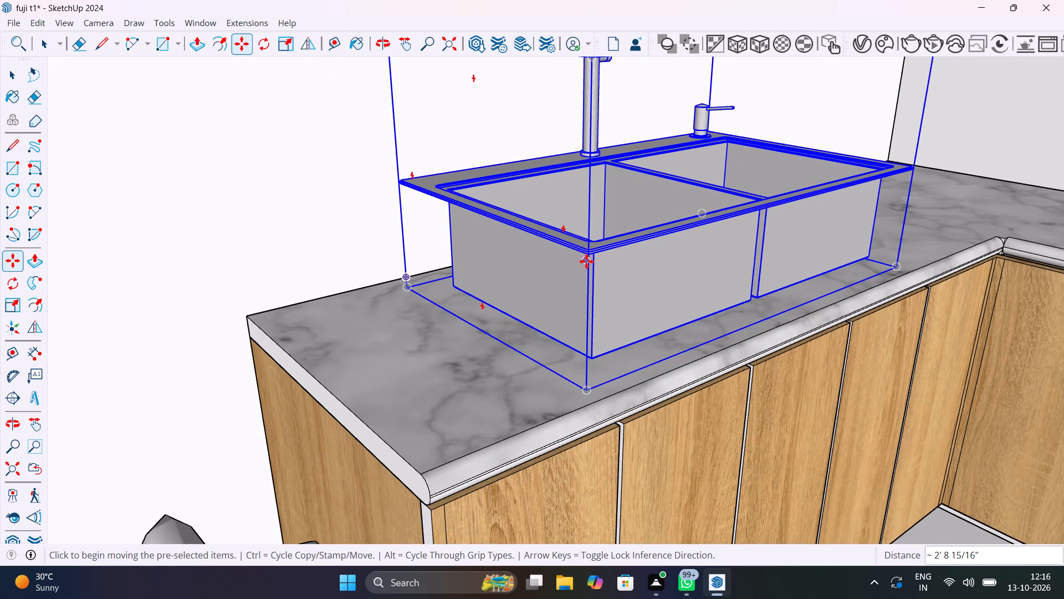
Move the sink down by its front rim corner onto the marble surface, sinking the bowls into the countertop within its edges.
{"action": "left_click", "coordinate": [589, 255]}
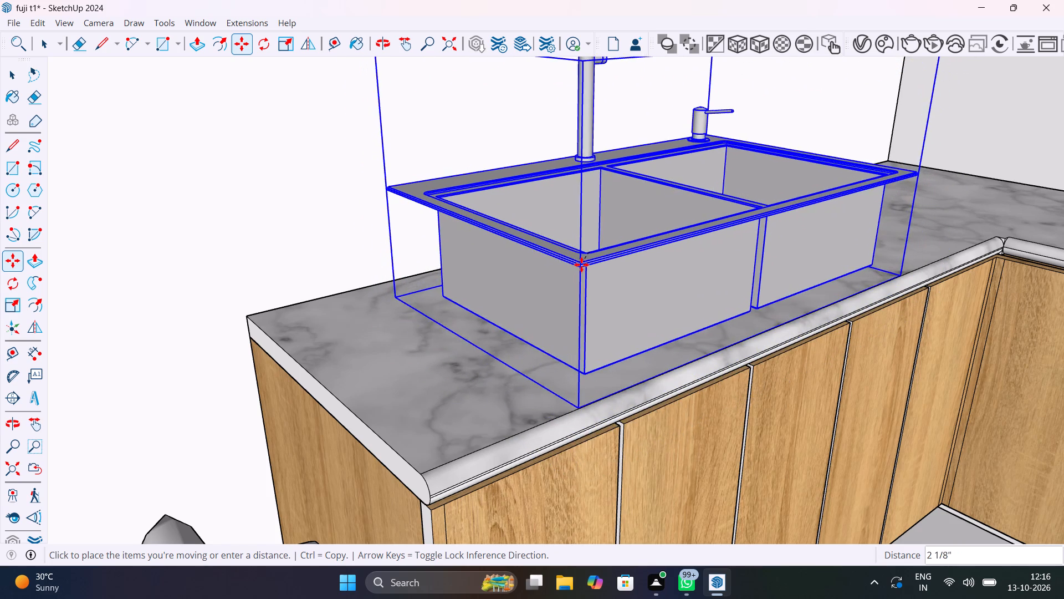
{"action": "middle_click_drag", "start_coordinate": [581, 265], "coordinate": [834, 289]}
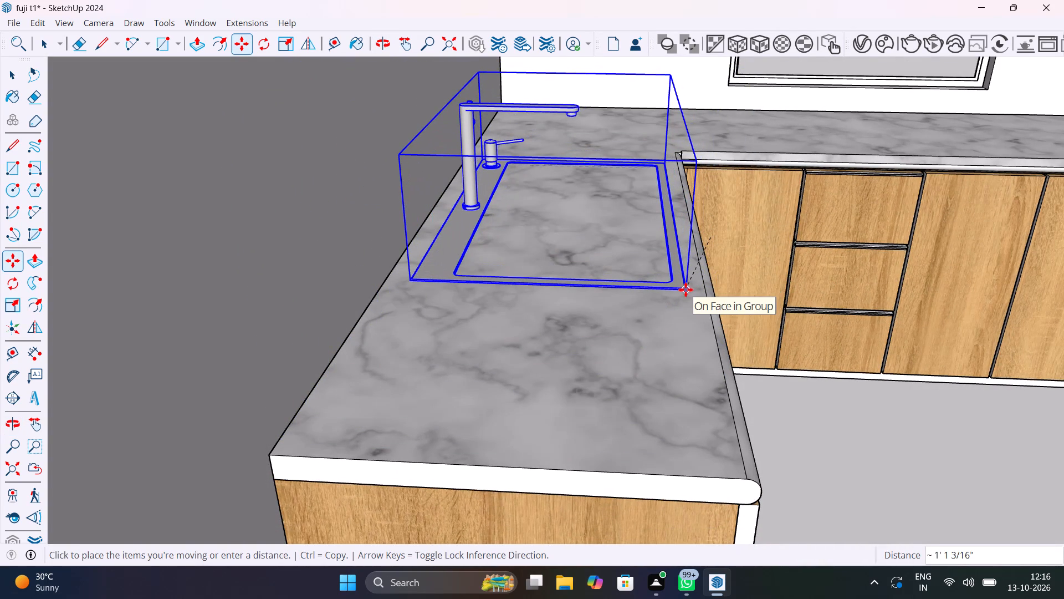
{"action": "left_click", "coordinate": [686, 290]}
{"action": "middle_click_drag", "start_coordinate": [711, 265], "coordinate": [595, 317]}
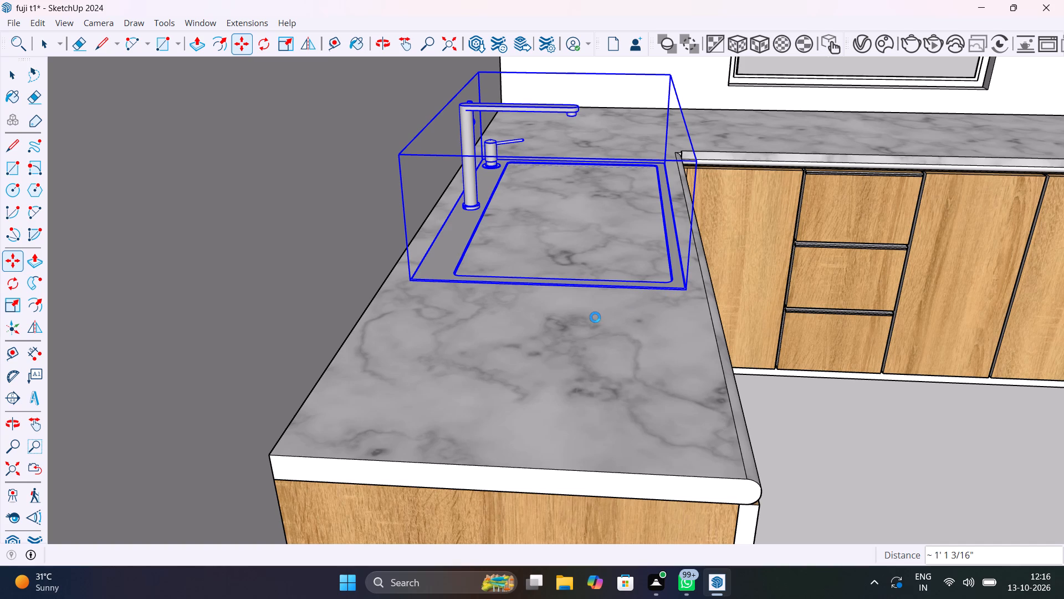
{"action": "middle_click_drag", "start_coordinate": [646, 319], "coordinate": [351, 430]}
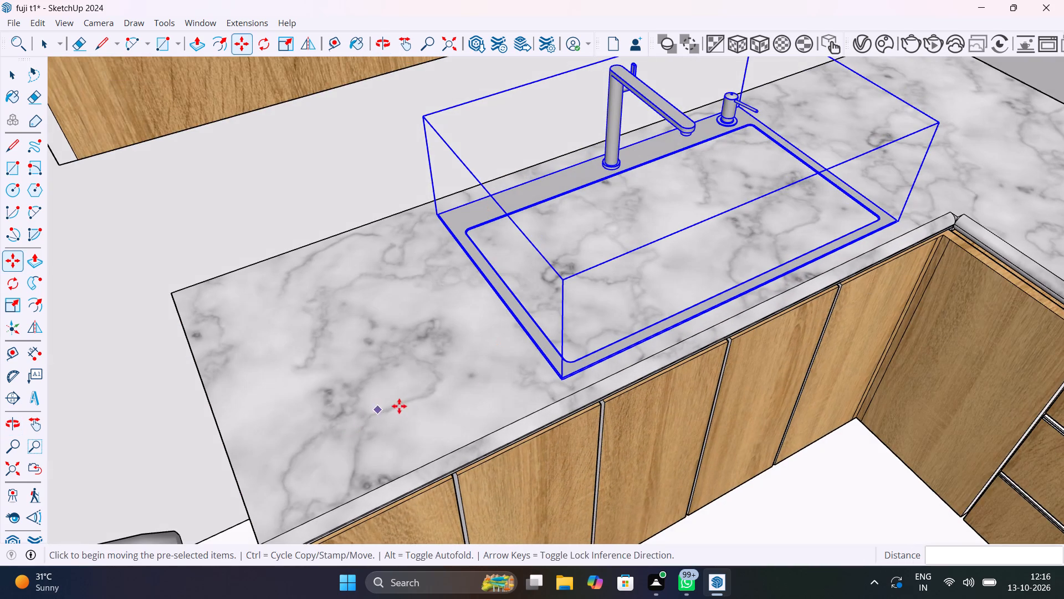
Open the marble countertop group and intersect its top face with the surrounding model to imprint the sink's outline.
{"action": "key", "text": "space"}
{"action": "left_click", "coordinate": [424, 400]}
{"action": "double_click", "coordinate": [424, 400]}
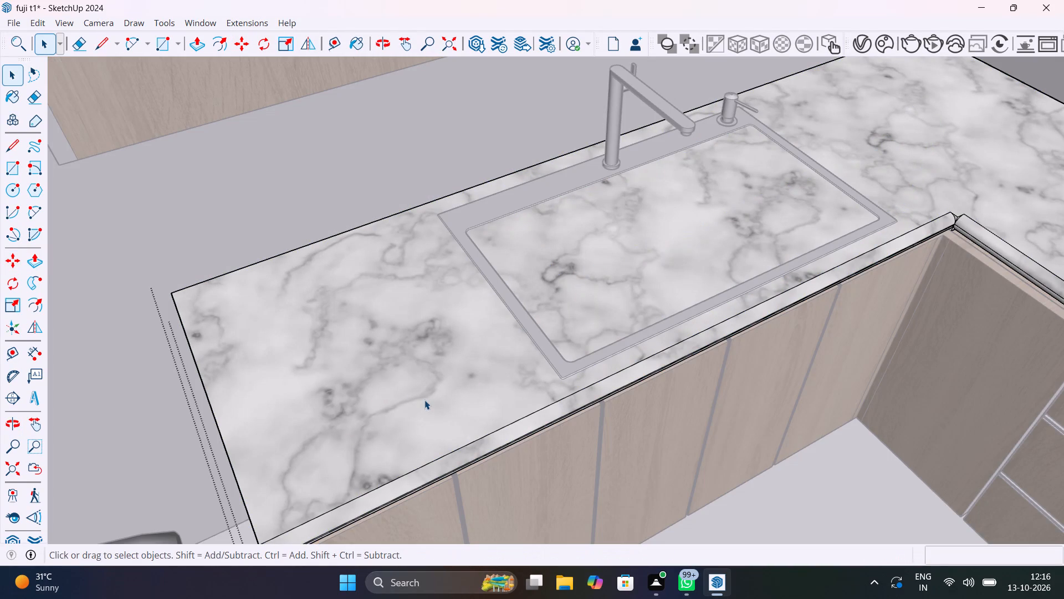
{"action": "right_click", "coordinate": [424, 400]}
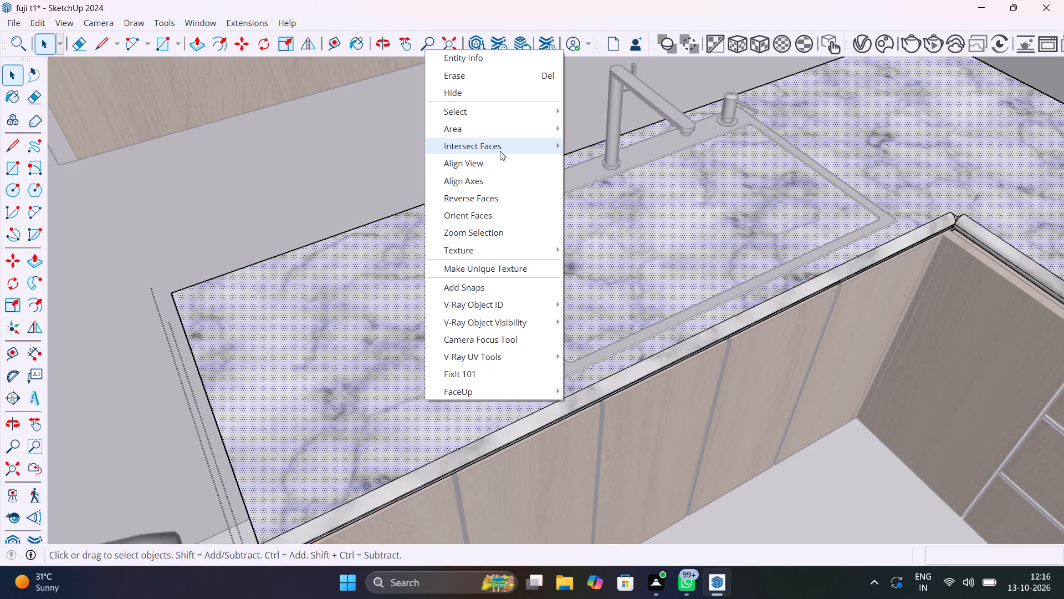
{"action": "left_click", "coordinate": [500, 151]}
{"action": "left_click", "coordinate": [600, 142]}
Delete the marble face inside the sink outline to open up the two bowls, and leave the countertop group.
{"action": "left_click", "coordinate": [646, 246]}
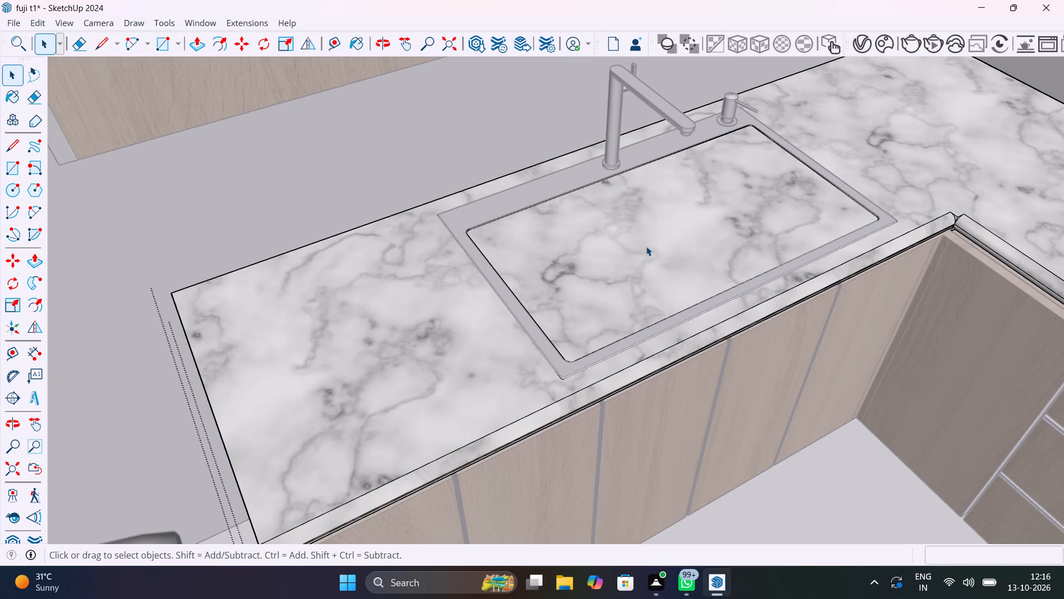
{"action": "key", "text": "Delete"}
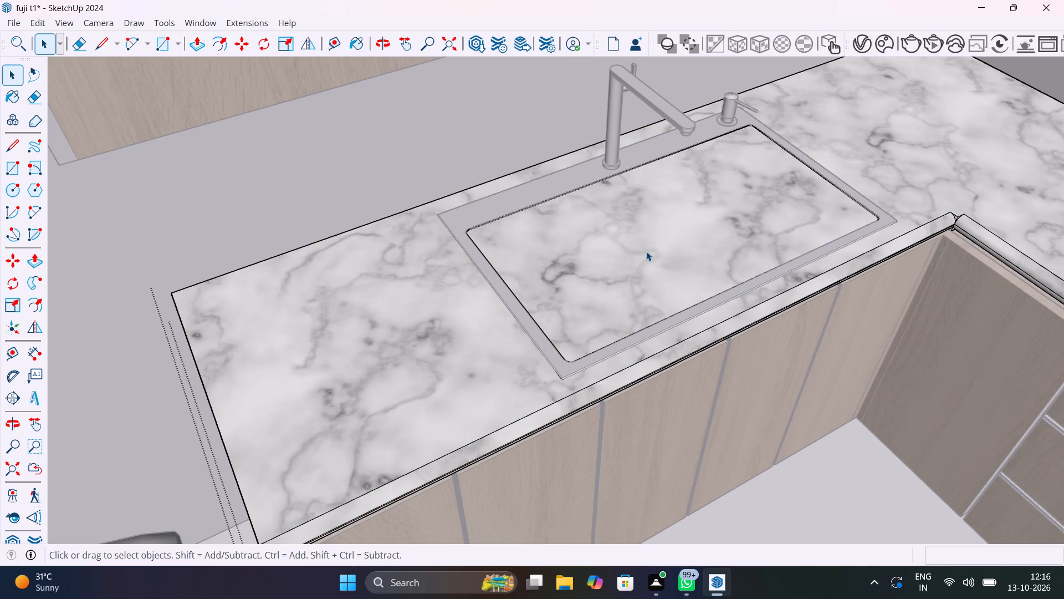
{"action": "left_click", "coordinate": [646, 251]}
{"action": "key", "text": "Delete"}
{"action": "middle_click_drag", "start_coordinate": [608, 393], "coordinate": [600, 416]}
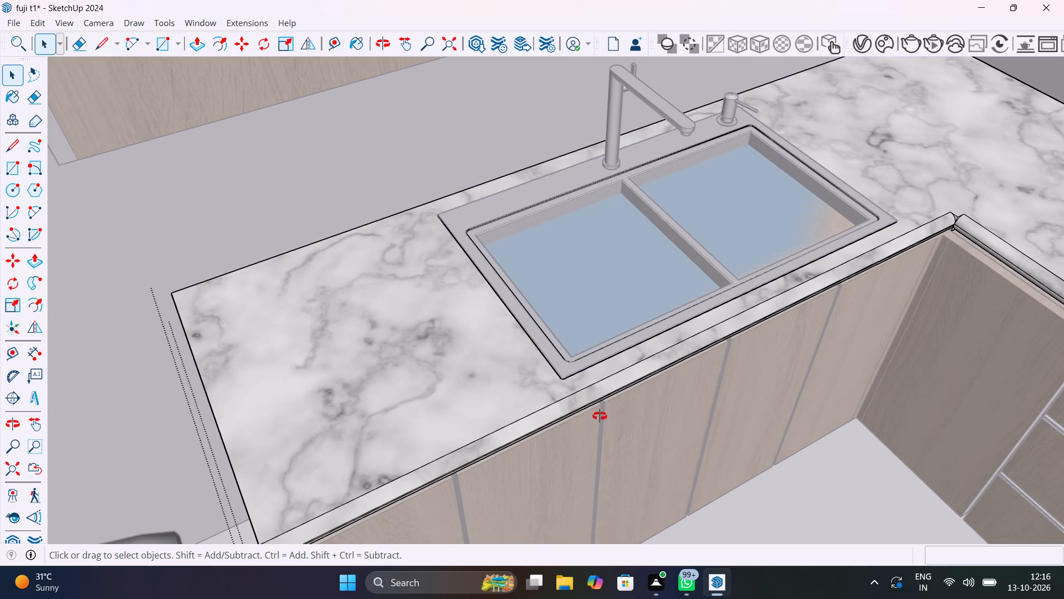
{"action": "middle_click_drag", "start_coordinate": [600, 416], "coordinate": [597, 428]}
{"action": "left_click", "coordinate": [867, 463]}
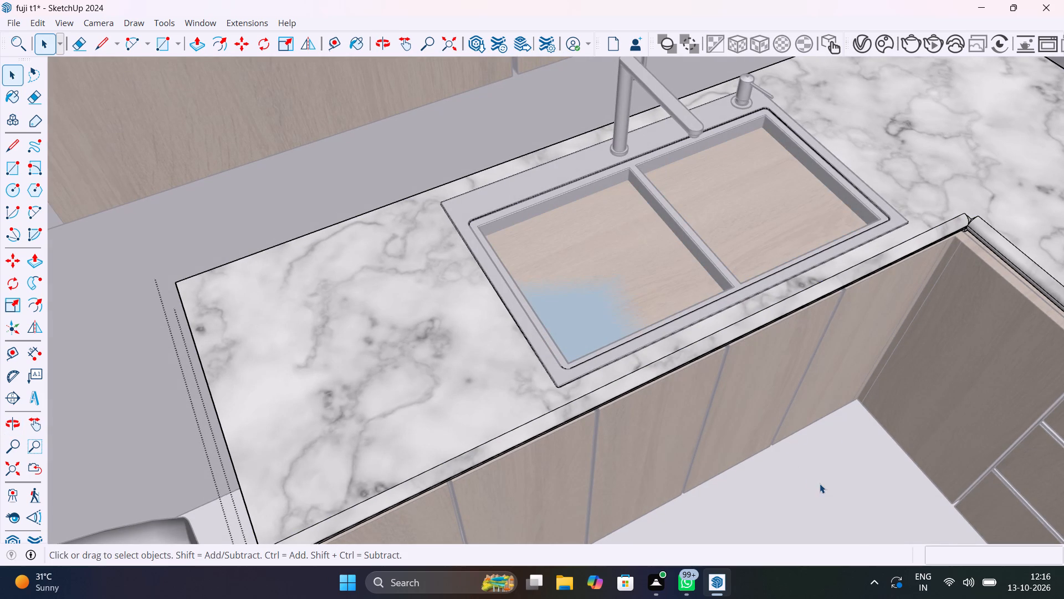
{"action": "left_click", "coordinate": [821, 485]}
{"action": "scroll", "coordinate": [827, 484], "scroll_direction": "down", "scroll_amount": 14}
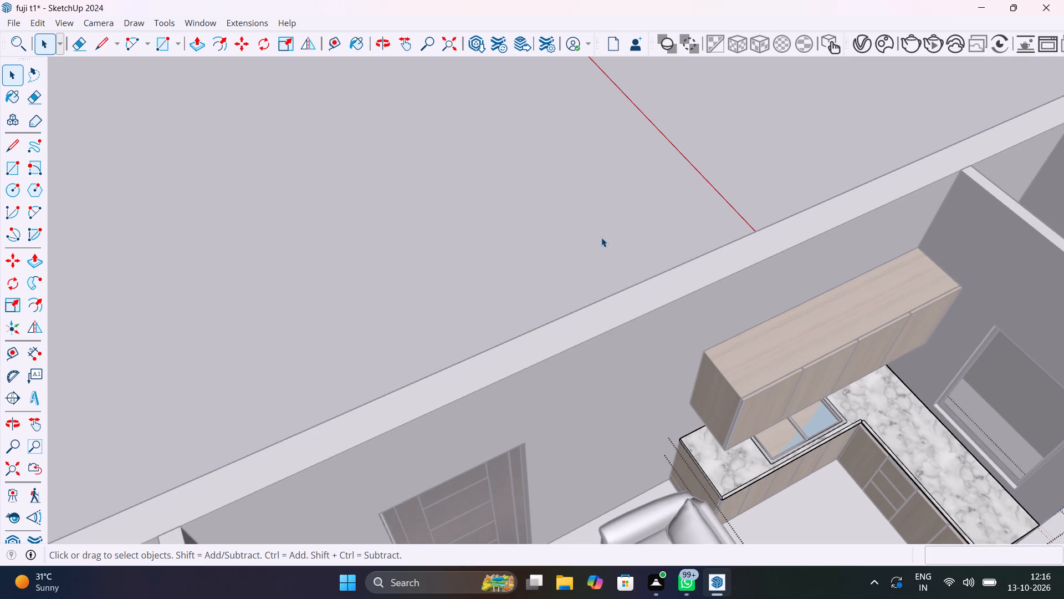
{"action": "left_click", "coordinate": [601, 237]}
Examine the sink from several angles, checking the surfaces that still cover the inside of the two bowls.
{"action": "middle_click_drag", "start_coordinate": [840, 459], "coordinate": [739, 418]}
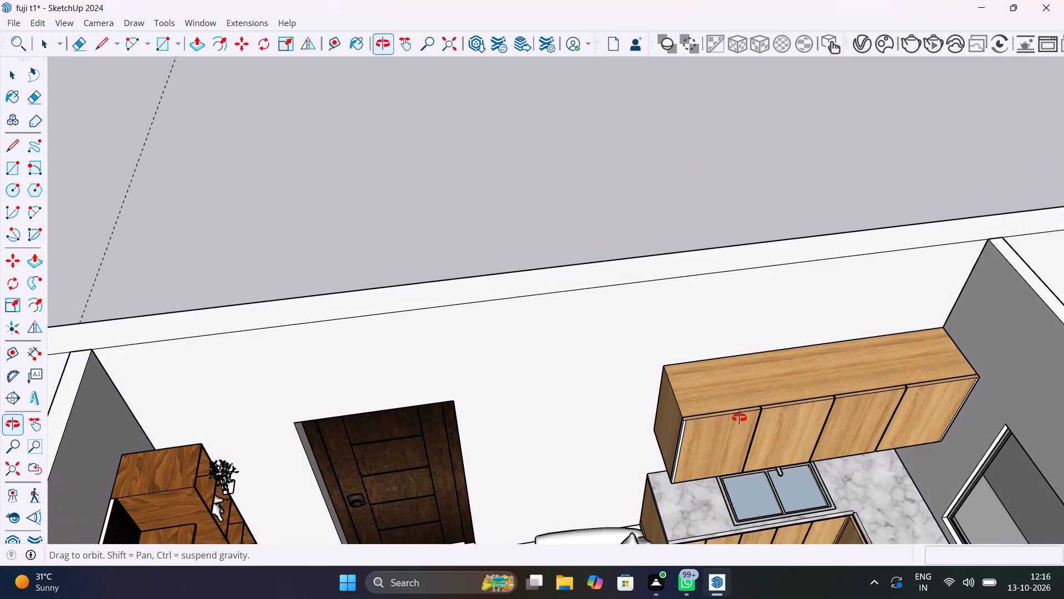
{"action": "middle_click_drag", "start_coordinate": [739, 418], "coordinate": [580, 293]}
{"action": "scroll", "coordinate": [635, 392], "scroll_direction": "up", "scroll_amount": 6}
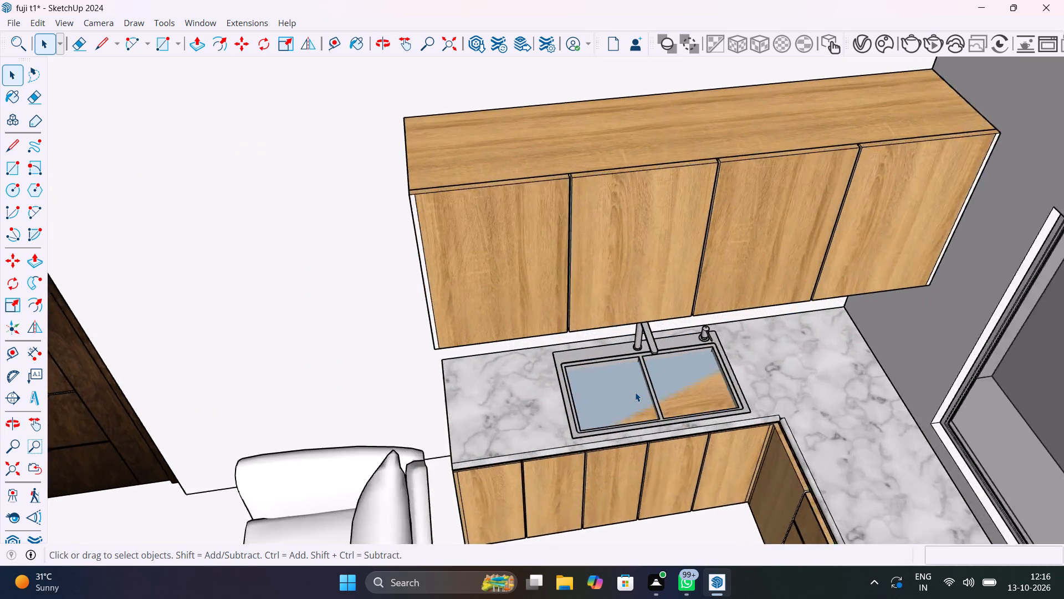
{"action": "scroll", "coordinate": [635, 392], "scroll_direction": "up", "scroll_amount": 8}
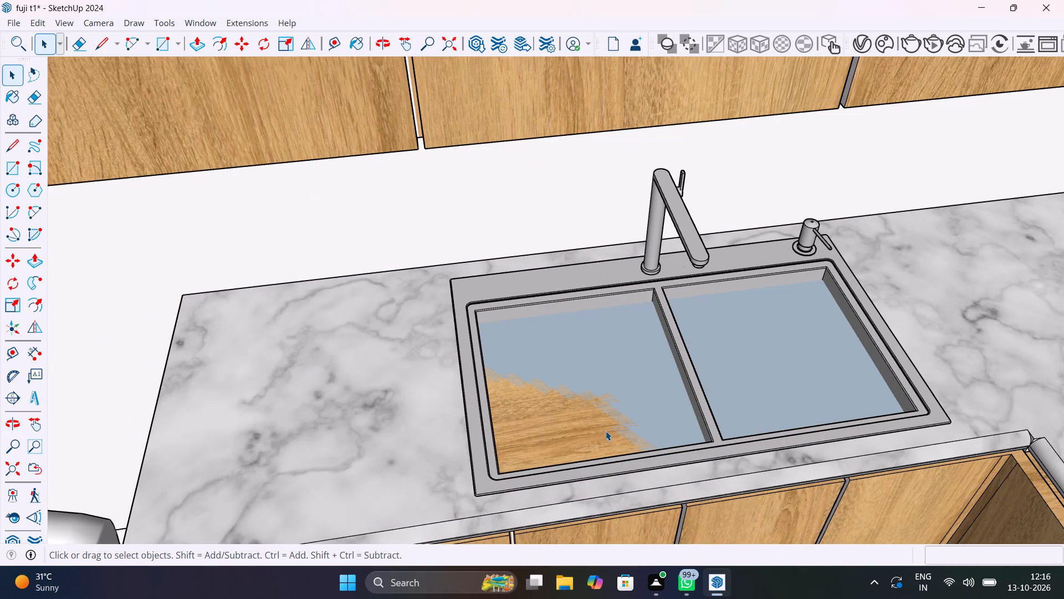
{"action": "left_click", "coordinate": [568, 433]}
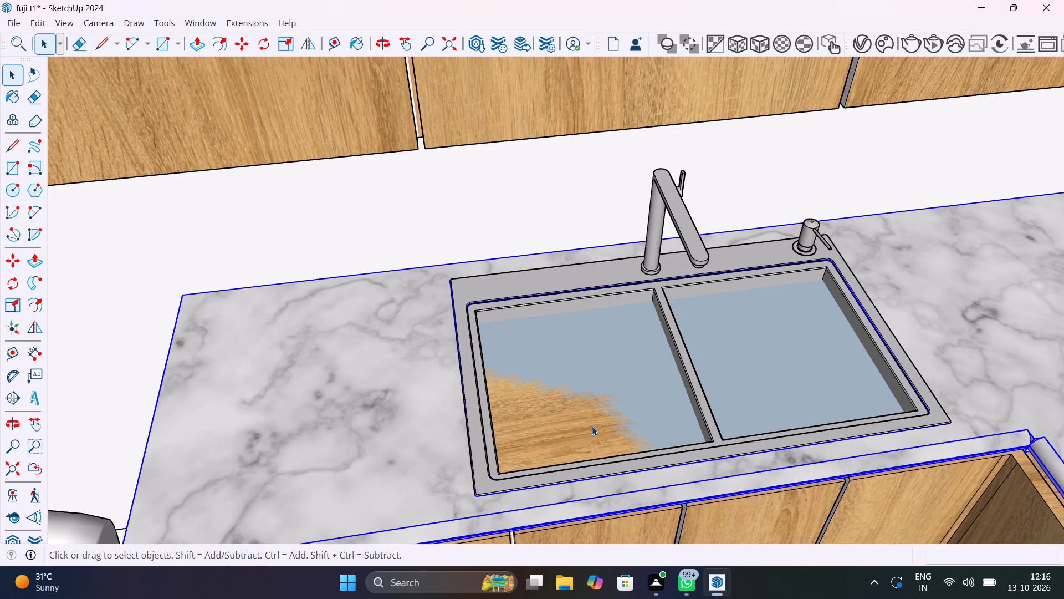
{"action": "middle_click_drag", "start_coordinate": [592, 406], "coordinate": [637, 278]}
{"action": "scroll", "coordinate": [637, 278], "scroll_direction": "up", "scroll_amount": 1}
{"action": "left_click", "coordinate": [651, 508]}
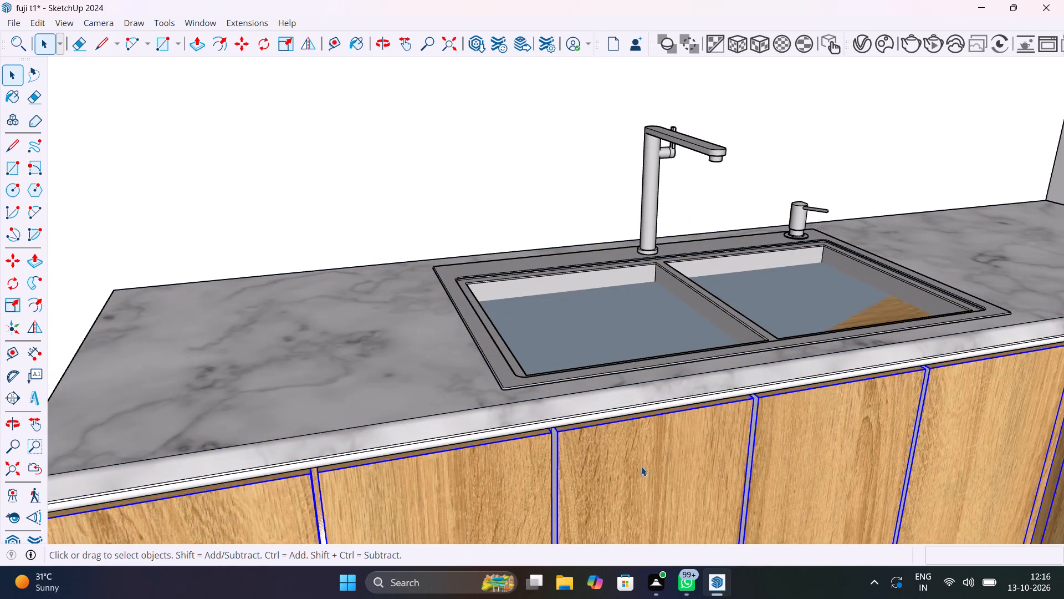
{"action": "middle_click_drag", "start_coordinate": [618, 403], "coordinate": [684, 522]}
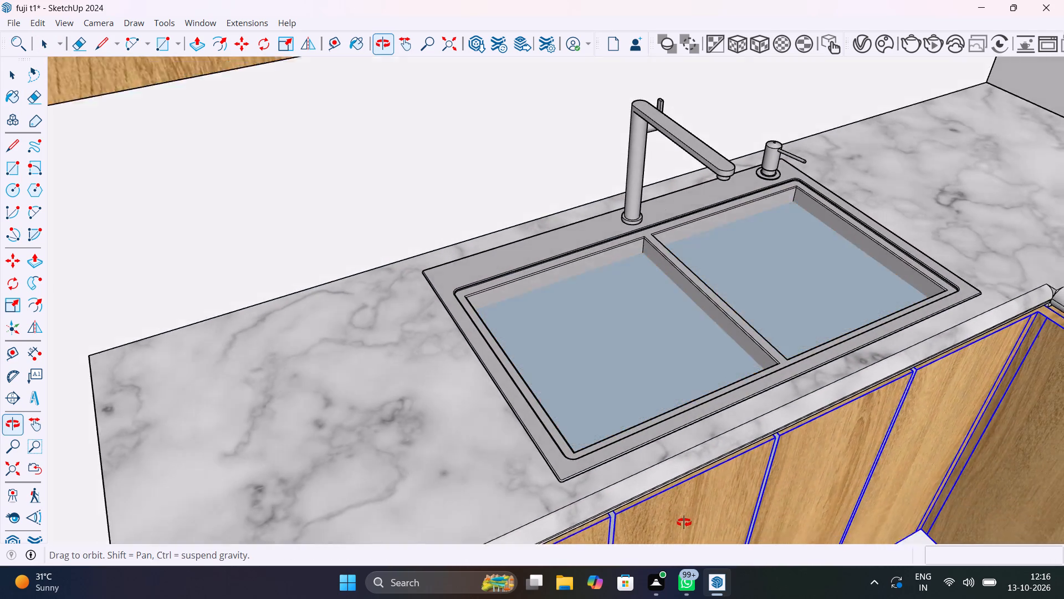
{"action": "middle_click_drag", "start_coordinate": [684, 522], "coordinate": [701, 553]}
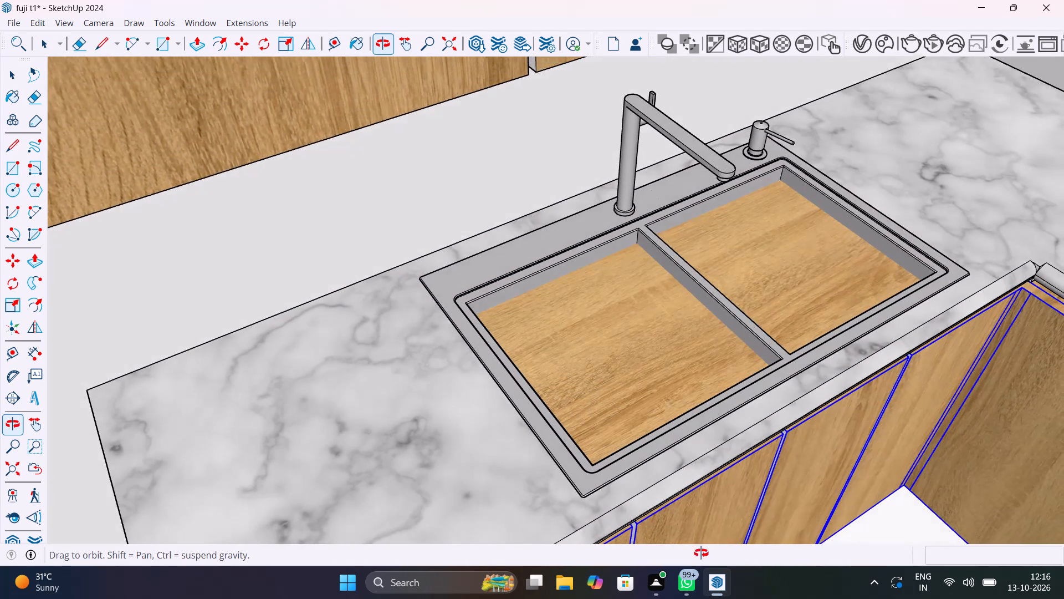
{"action": "middle_click_drag", "start_coordinate": [701, 553], "coordinate": [748, 586]}
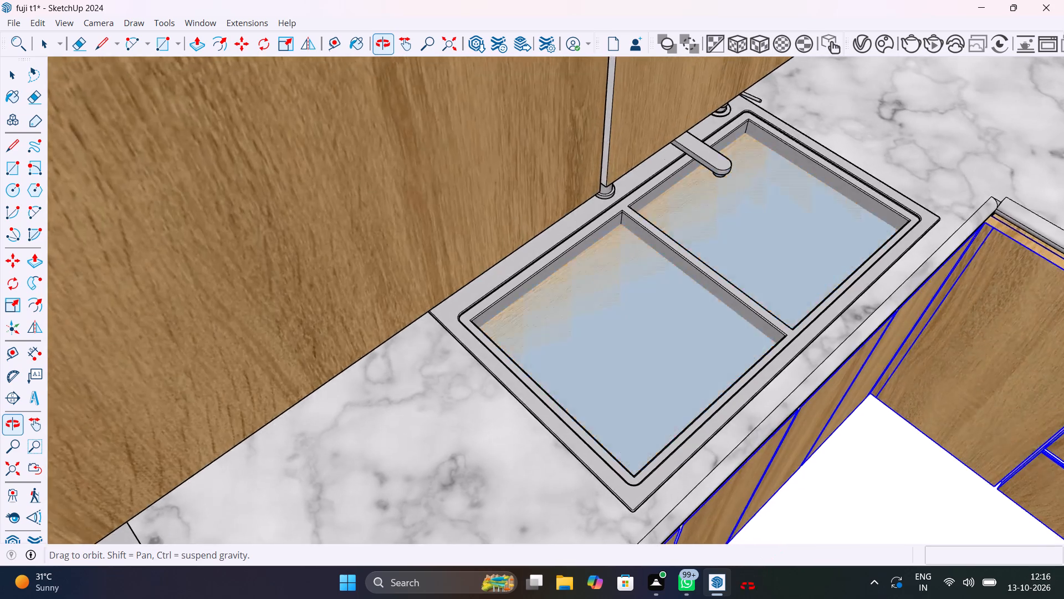
{"action": "middle_click_drag", "start_coordinate": [748, 586], "coordinate": [562, 598]}
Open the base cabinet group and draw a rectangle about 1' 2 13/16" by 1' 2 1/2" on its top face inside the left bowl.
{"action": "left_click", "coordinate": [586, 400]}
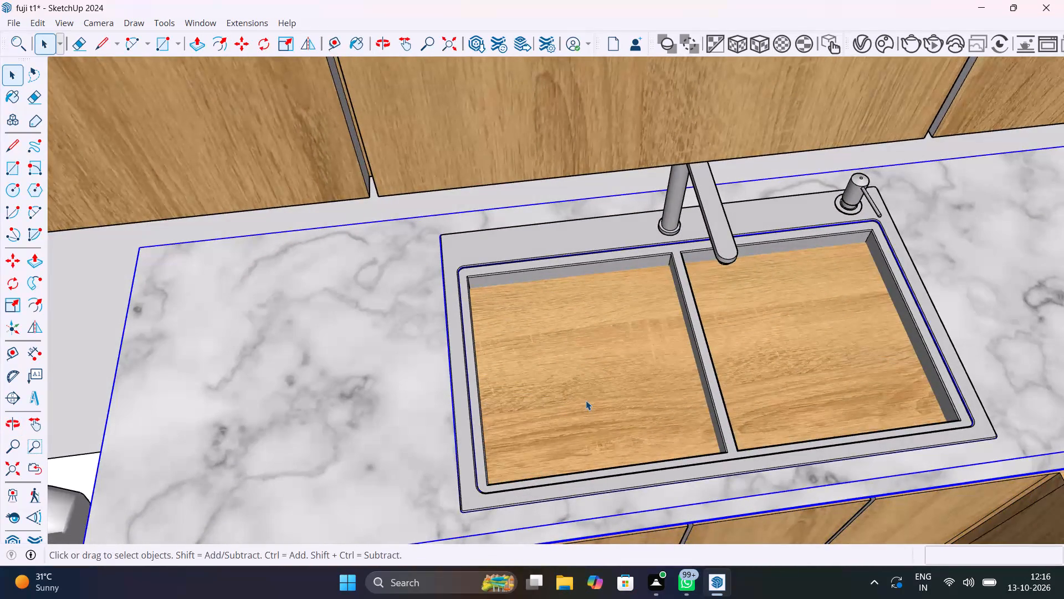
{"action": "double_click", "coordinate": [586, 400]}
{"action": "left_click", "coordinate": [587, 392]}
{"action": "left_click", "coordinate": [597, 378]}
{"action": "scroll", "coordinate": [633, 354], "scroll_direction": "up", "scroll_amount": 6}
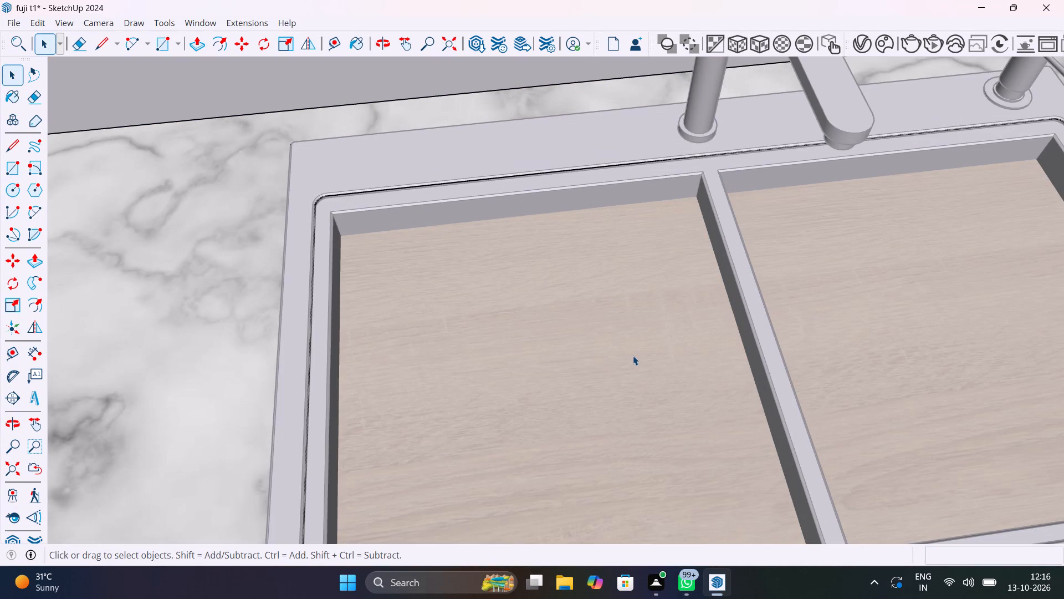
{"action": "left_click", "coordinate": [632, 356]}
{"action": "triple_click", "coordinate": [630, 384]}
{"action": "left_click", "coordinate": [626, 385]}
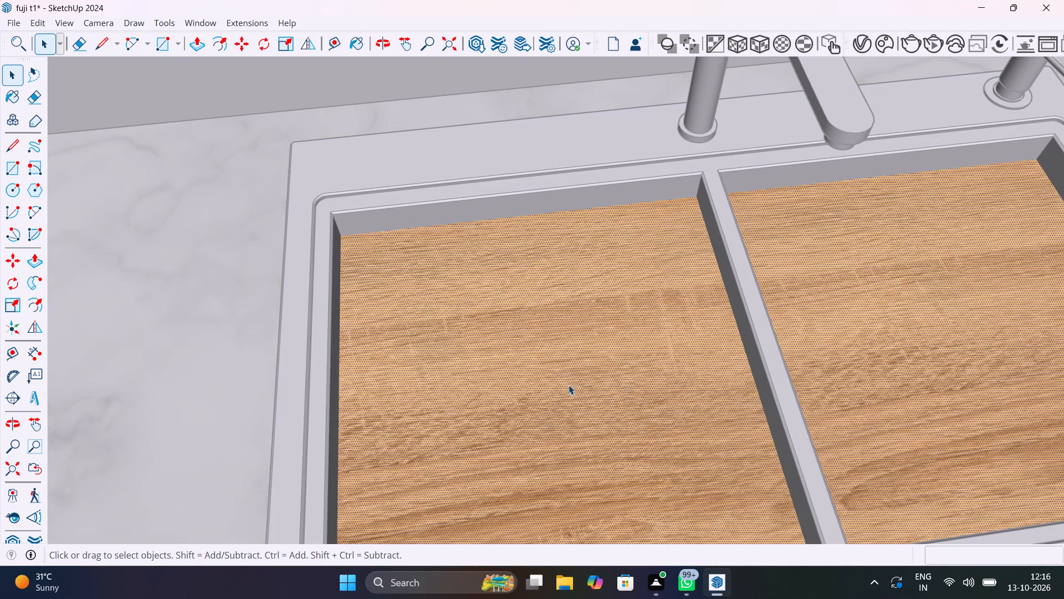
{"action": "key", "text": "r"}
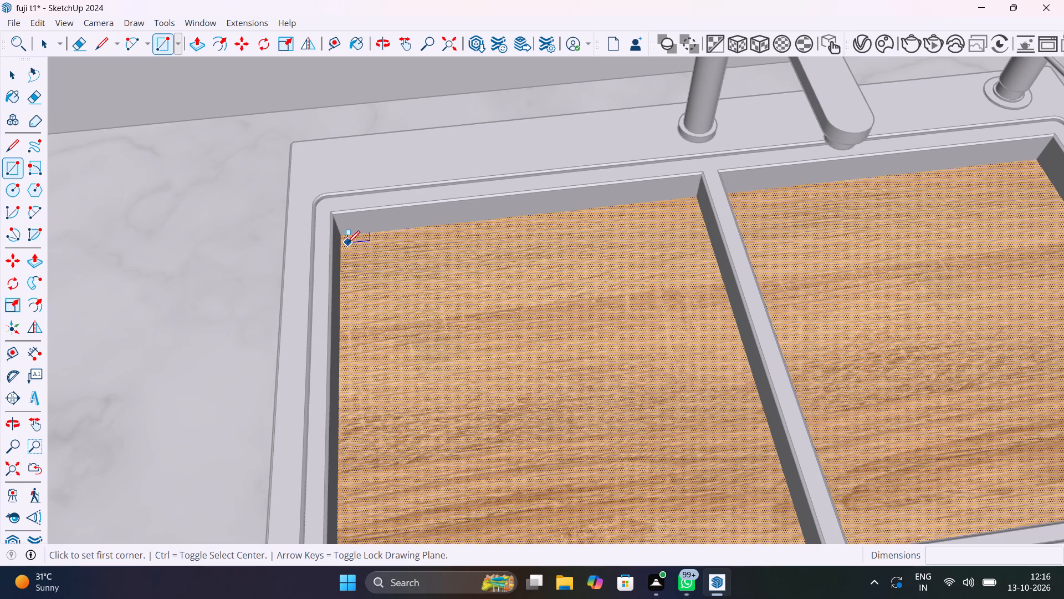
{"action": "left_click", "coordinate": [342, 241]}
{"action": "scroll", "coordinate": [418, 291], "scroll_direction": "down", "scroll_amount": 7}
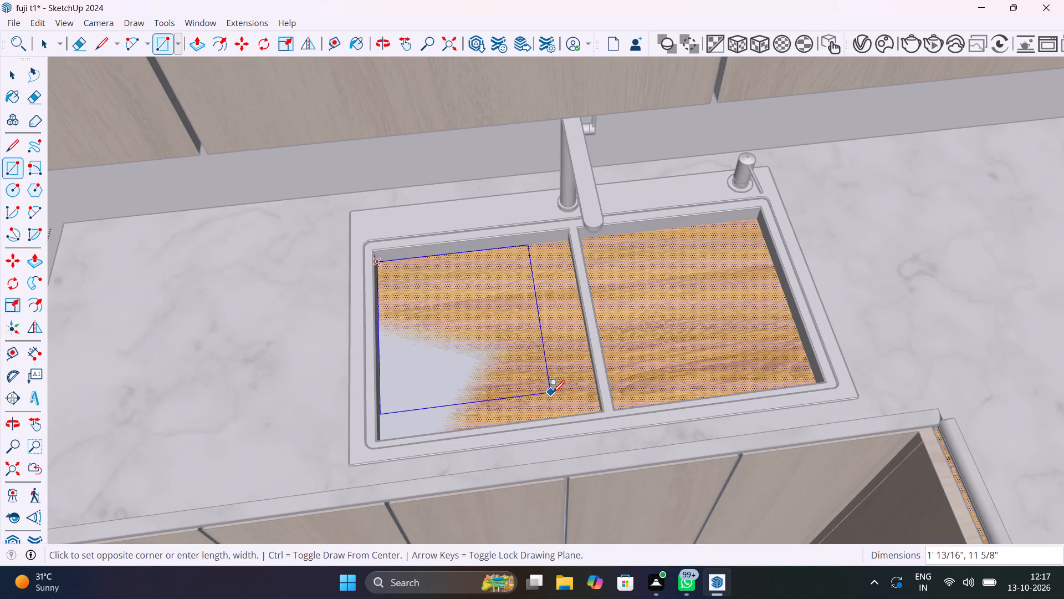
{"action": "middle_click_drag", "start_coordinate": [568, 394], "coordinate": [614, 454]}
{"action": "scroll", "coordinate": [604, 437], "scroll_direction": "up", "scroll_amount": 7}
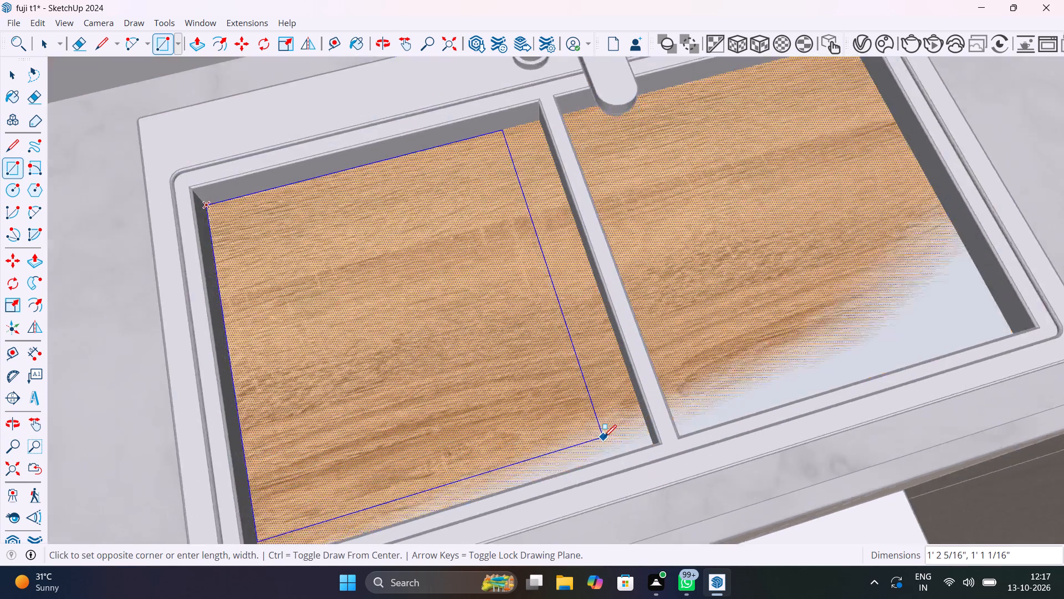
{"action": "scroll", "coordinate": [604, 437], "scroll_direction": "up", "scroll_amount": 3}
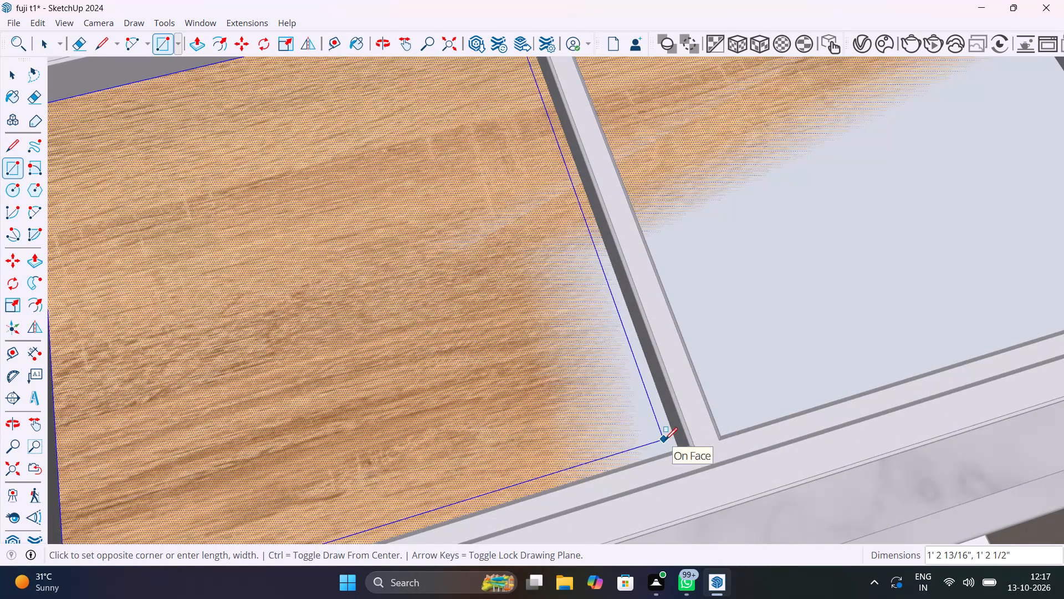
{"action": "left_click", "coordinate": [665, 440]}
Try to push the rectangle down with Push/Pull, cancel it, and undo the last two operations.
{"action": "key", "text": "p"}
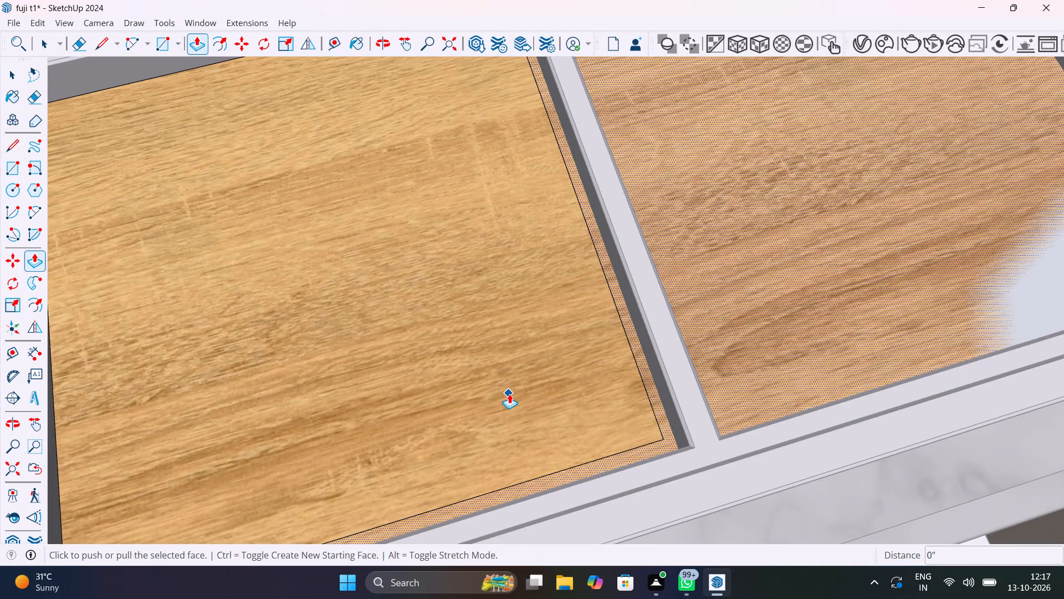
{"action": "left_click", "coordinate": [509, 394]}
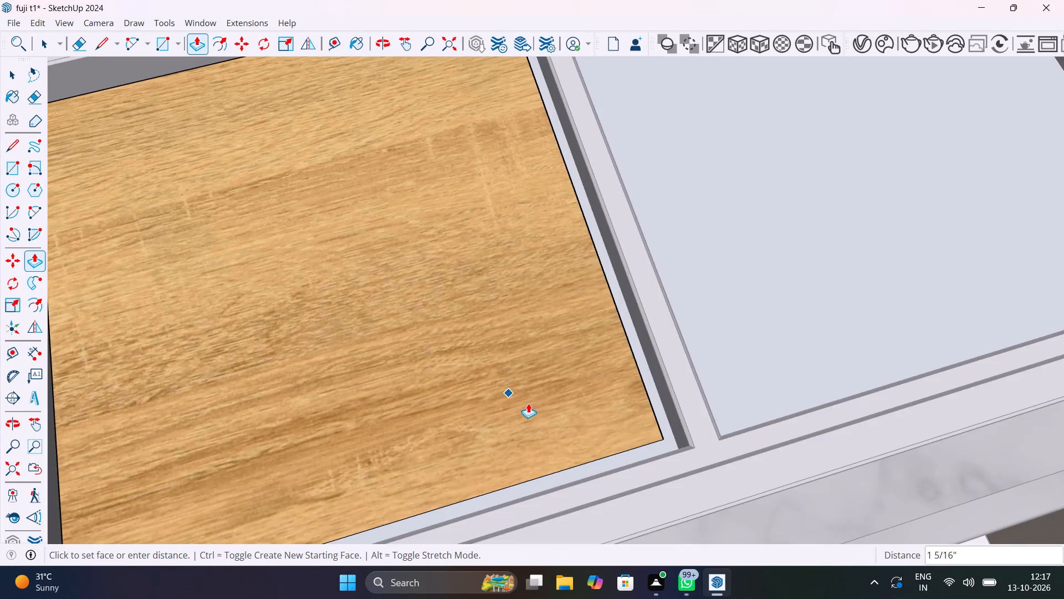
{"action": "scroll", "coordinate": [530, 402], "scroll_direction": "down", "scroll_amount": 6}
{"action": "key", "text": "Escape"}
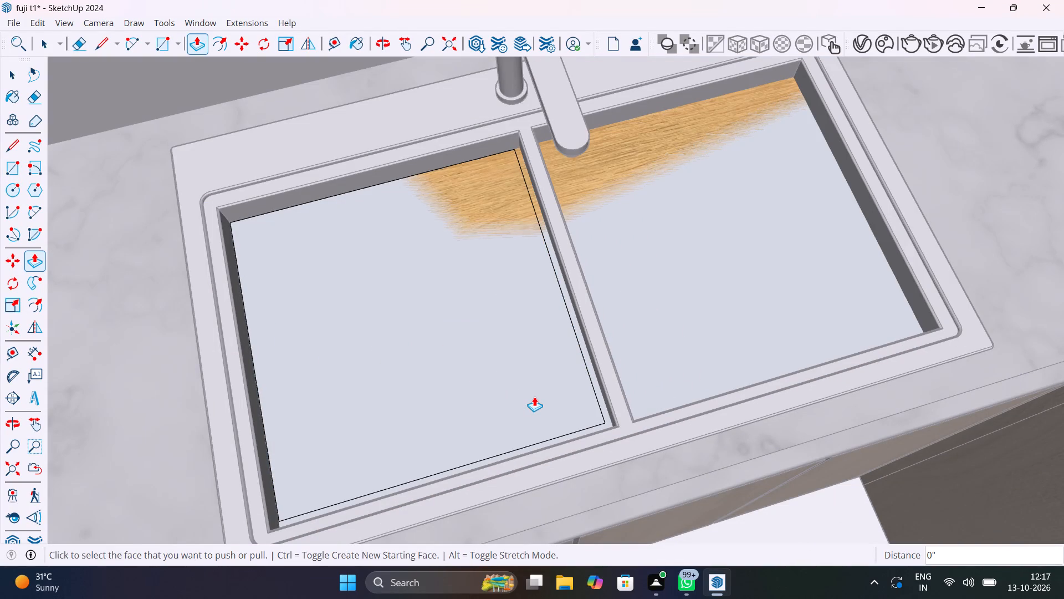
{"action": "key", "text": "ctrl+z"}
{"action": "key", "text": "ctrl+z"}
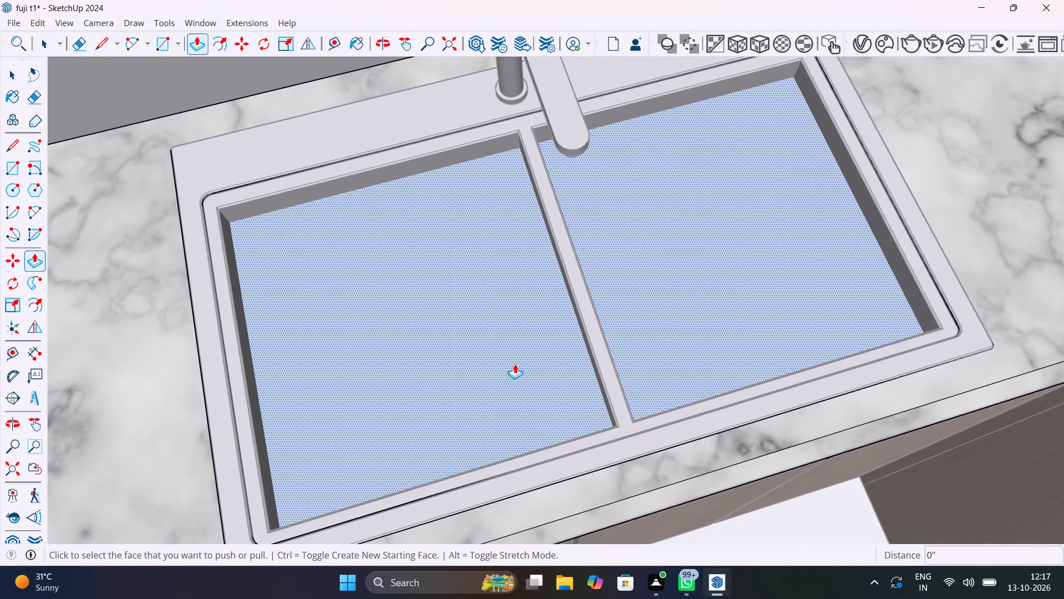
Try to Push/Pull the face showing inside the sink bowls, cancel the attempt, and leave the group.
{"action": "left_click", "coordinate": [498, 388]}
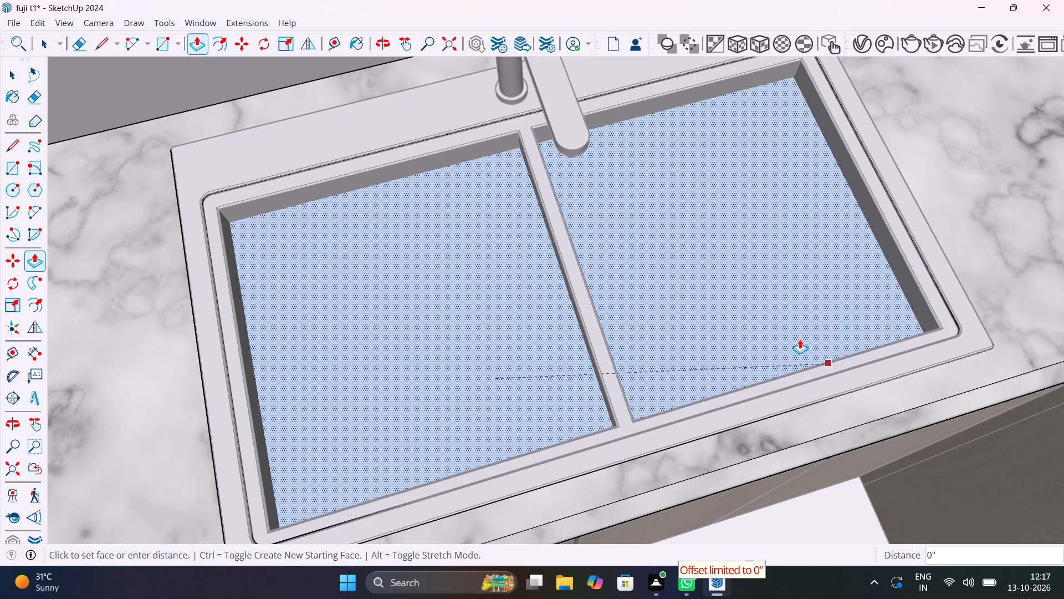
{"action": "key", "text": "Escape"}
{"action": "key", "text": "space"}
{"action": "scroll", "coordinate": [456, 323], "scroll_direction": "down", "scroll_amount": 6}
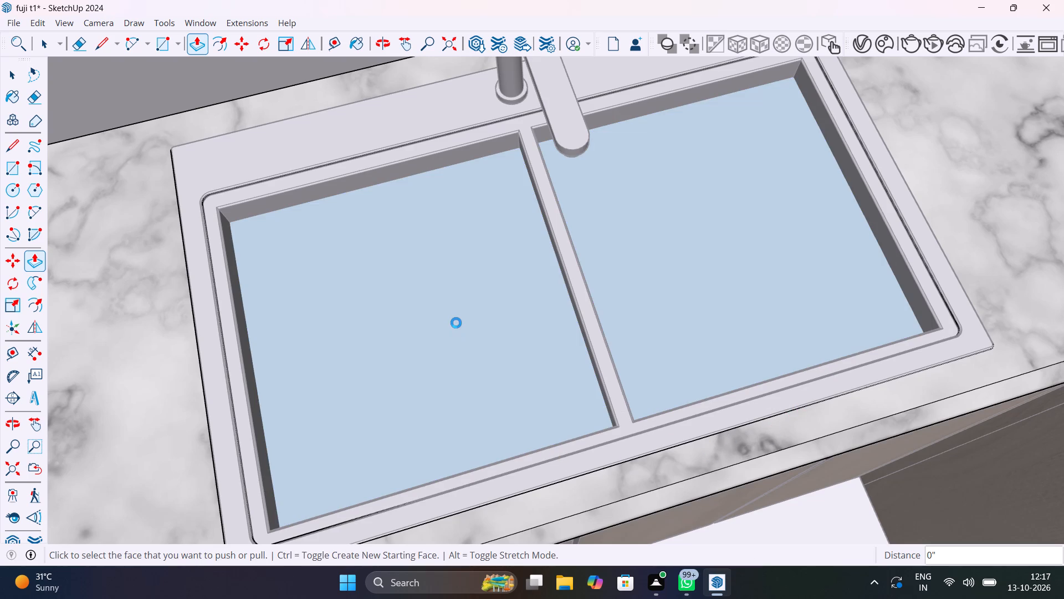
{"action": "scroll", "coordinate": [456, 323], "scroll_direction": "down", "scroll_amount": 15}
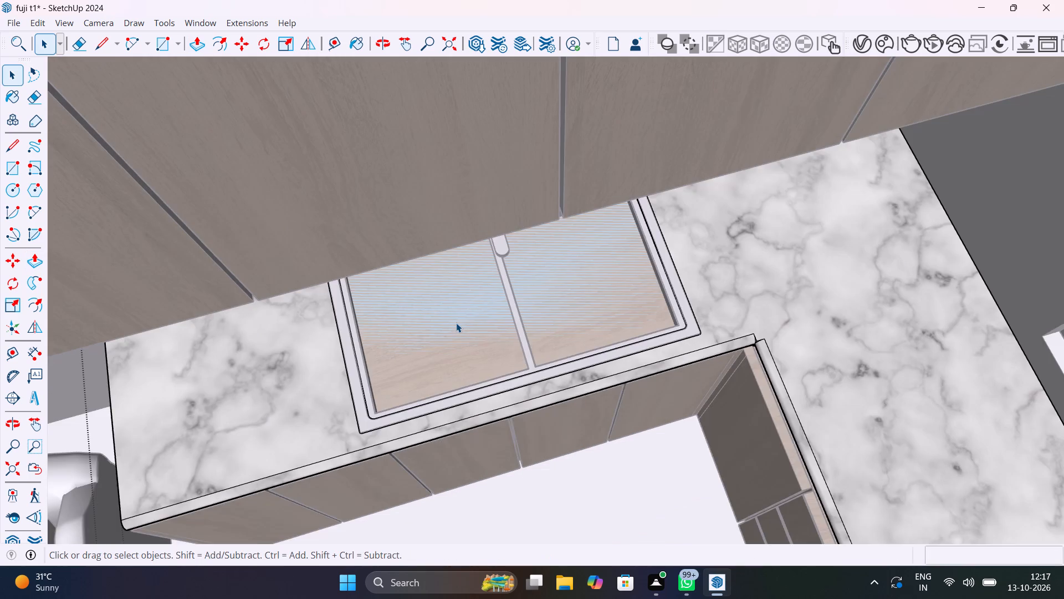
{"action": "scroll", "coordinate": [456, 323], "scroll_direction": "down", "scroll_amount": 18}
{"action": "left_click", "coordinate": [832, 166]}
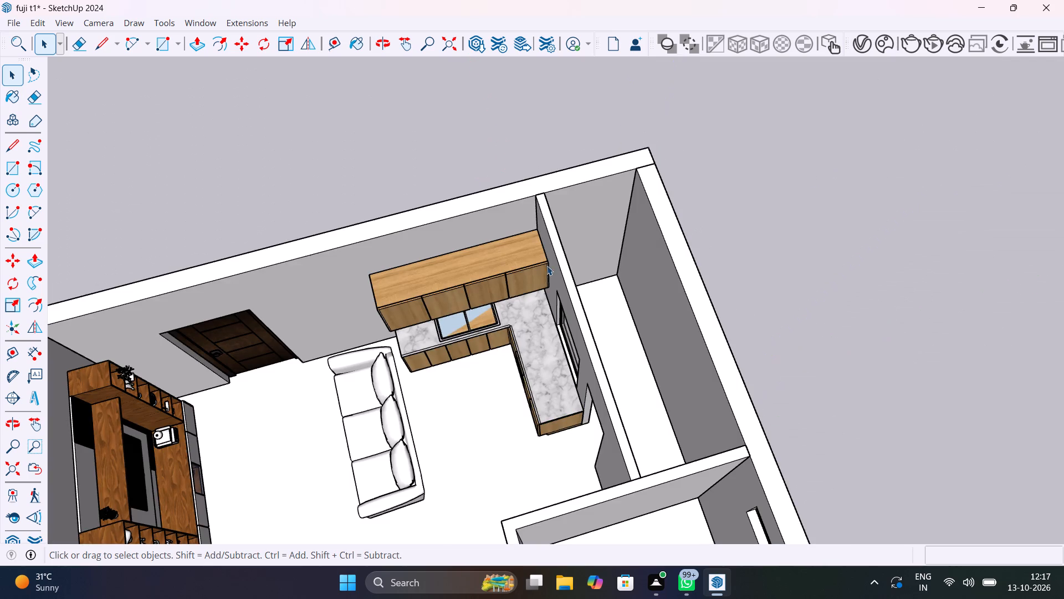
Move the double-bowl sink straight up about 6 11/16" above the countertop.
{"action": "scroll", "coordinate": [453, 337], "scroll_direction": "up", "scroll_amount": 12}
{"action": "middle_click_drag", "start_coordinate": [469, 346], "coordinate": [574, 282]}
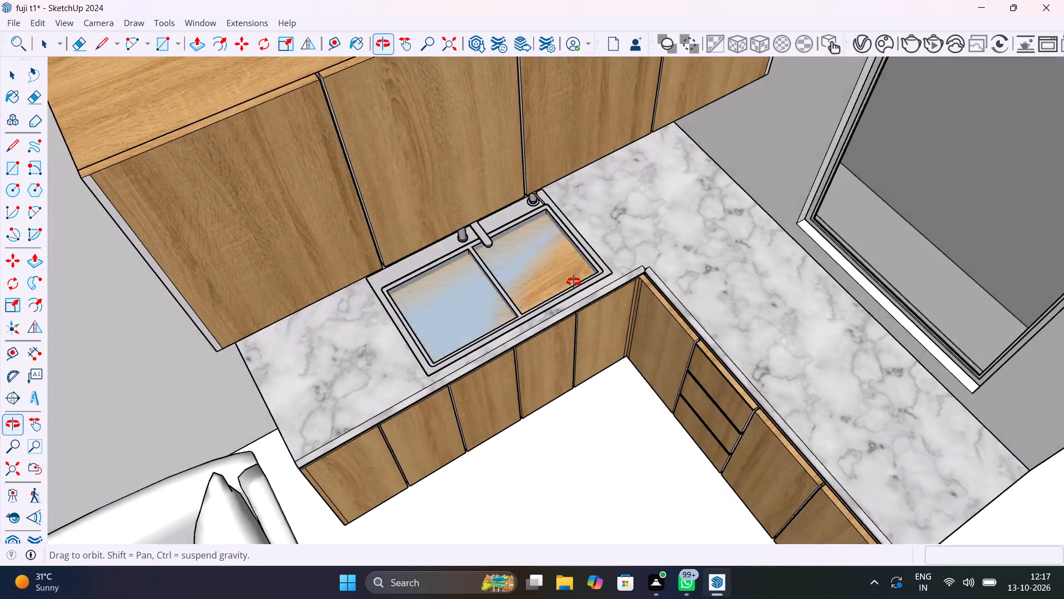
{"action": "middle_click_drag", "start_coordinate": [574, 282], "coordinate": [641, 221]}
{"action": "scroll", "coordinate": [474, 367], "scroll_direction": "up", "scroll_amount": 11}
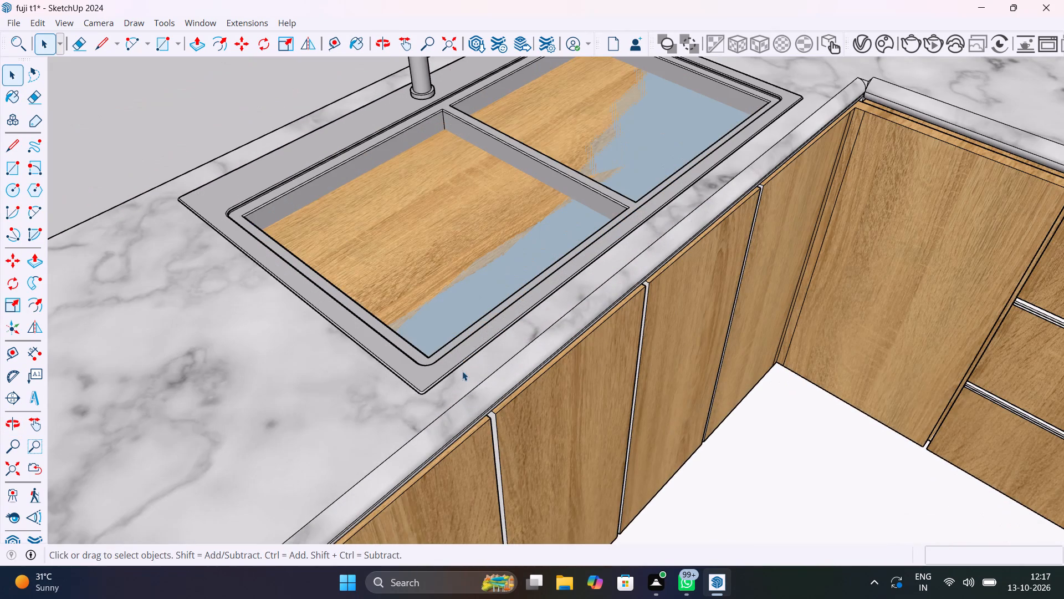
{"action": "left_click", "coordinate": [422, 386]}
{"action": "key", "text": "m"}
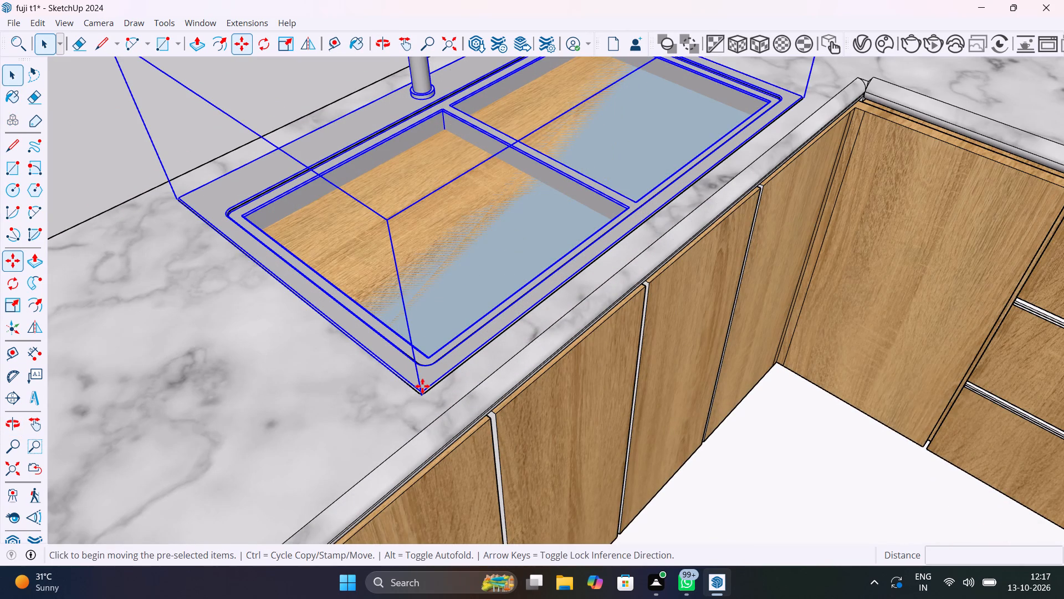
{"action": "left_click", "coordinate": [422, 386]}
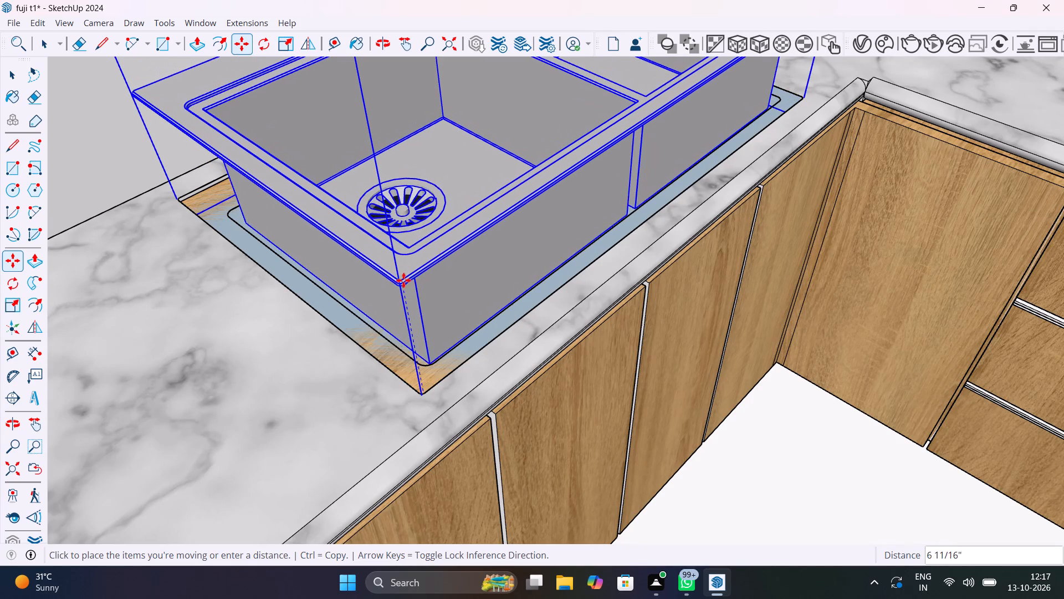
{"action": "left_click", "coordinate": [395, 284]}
Examine the raised sink and the opening beneath it from several angles, checking the surfaces below the bowls.
{"action": "scroll", "coordinate": [469, 334], "scroll_direction": "down", "scroll_amount": 6}
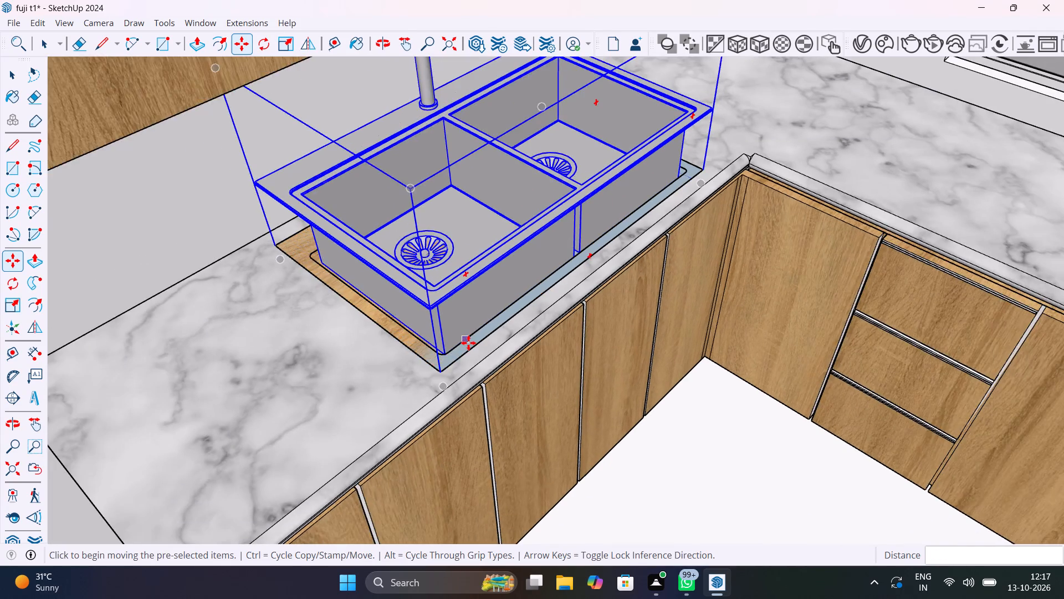
{"action": "scroll", "coordinate": [468, 343], "scroll_direction": "down", "scroll_amount": 4}
{"action": "middle_click_drag", "start_coordinate": [476, 351], "coordinate": [323, 489]}
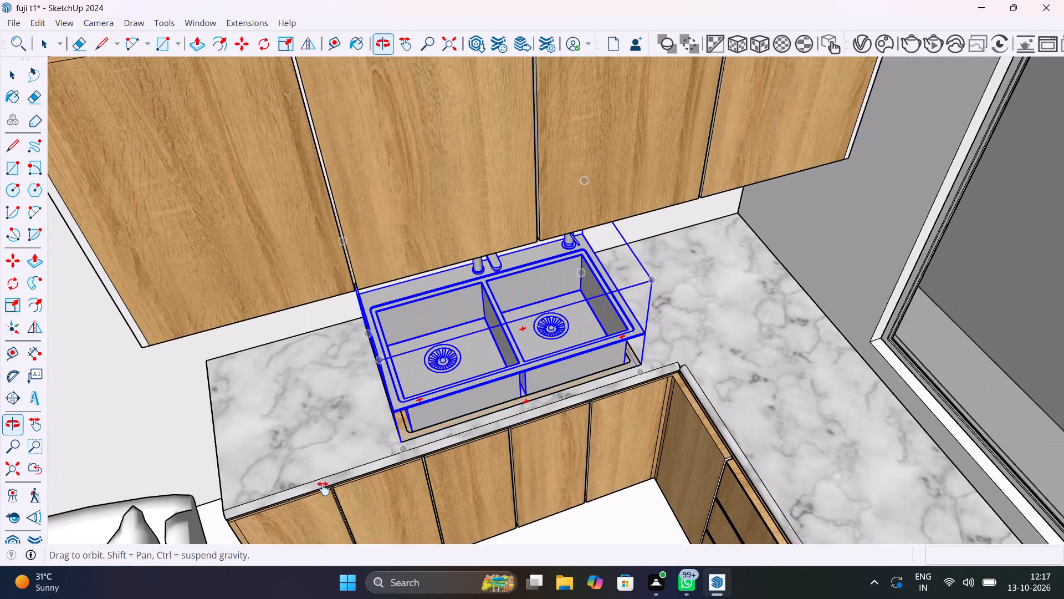
{"action": "middle_click_drag", "start_coordinate": [323, 489], "coordinate": [241, 395]}
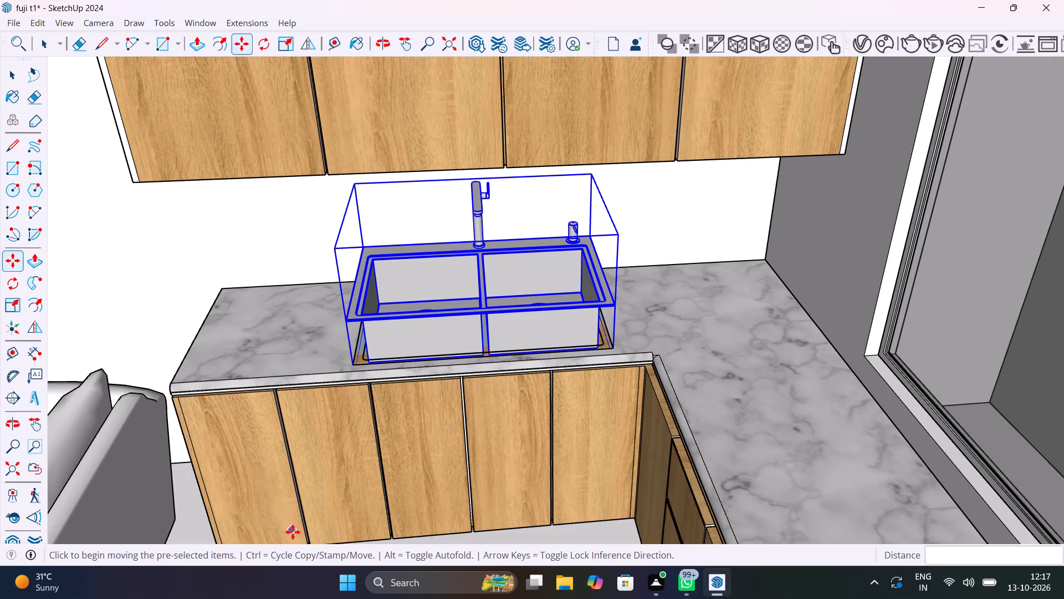
{"action": "scroll", "coordinate": [517, 336], "scroll_direction": "down", "scroll_amount": 6}
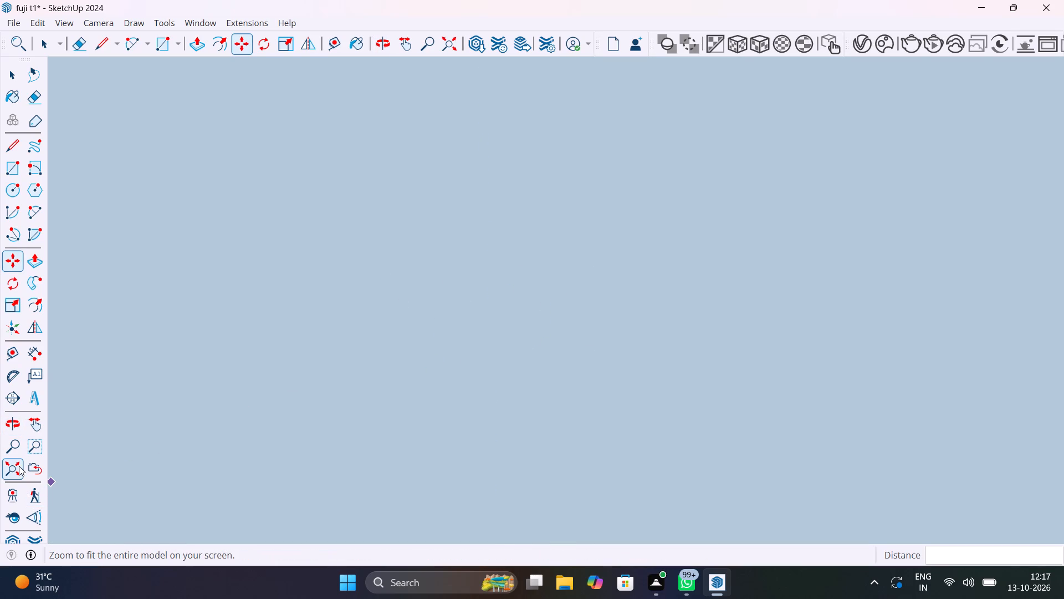
{"action": "left_click", "coordinate": [19, 466]}
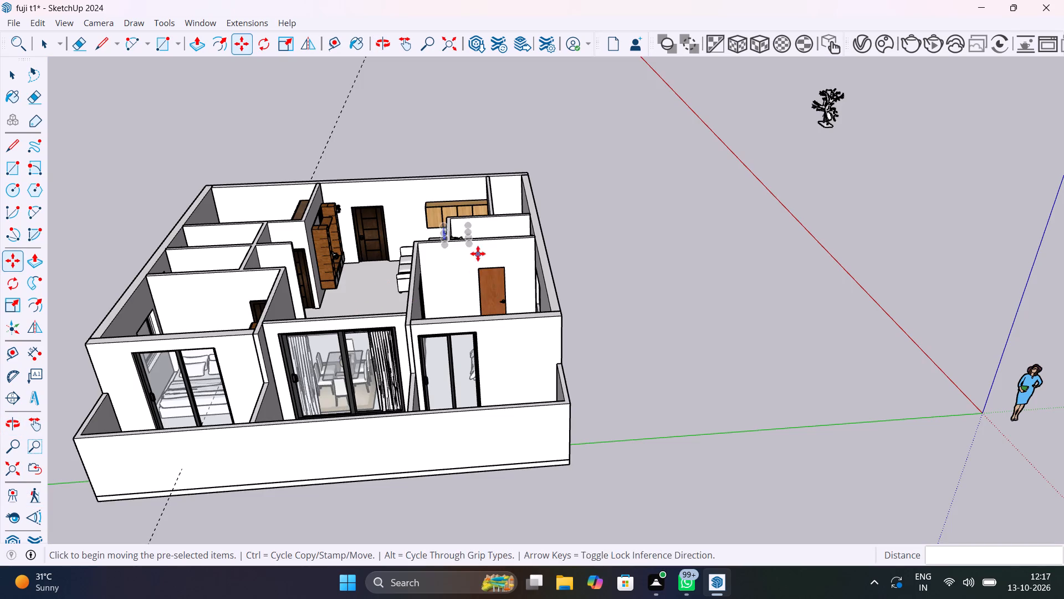
{"action": "middle_click_drag", "start_coordinate": [477, 253], "coordinate": [485, 449]}
{"action": "scroll", "coordinate": [453, 206], "scroll_direction": "up", "scroll_amount": 13}
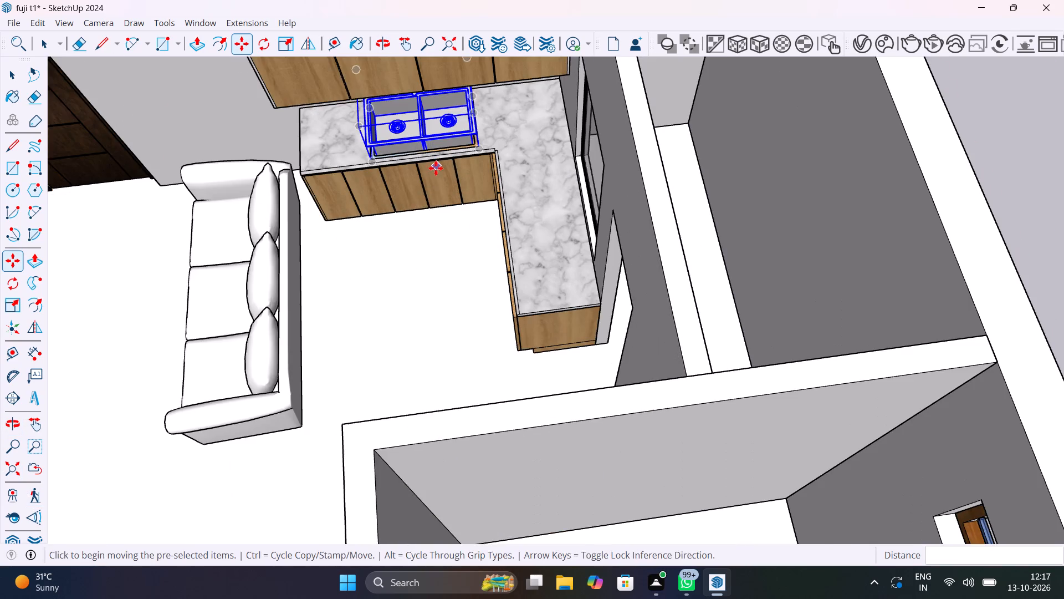
{"action": "scroll", "coordinate": [436, 168], "scroll_direction": "up", "scroll_amount": 1}
{"action": "middle_click_drag", "start_coordinate": [436, 168], "coordinate": [563, 354]}
{"action": "scroll", "coordinate": [484, 406], "scroll_direction": "up", "scroll_amount": 9}
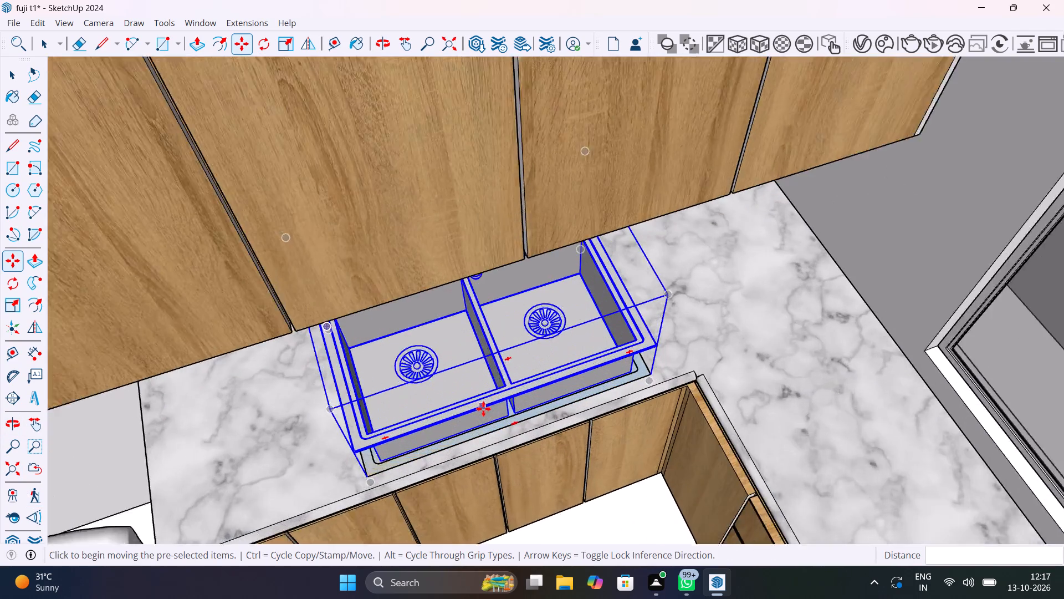
{"action": "scroll", "coordinate": [483, 409], "scroll_direction": "up", "scroll_amount": 2}
{"action": "middle_click_drag", "start_coordinate": [488, 406], "coordinate": [641, 285]}
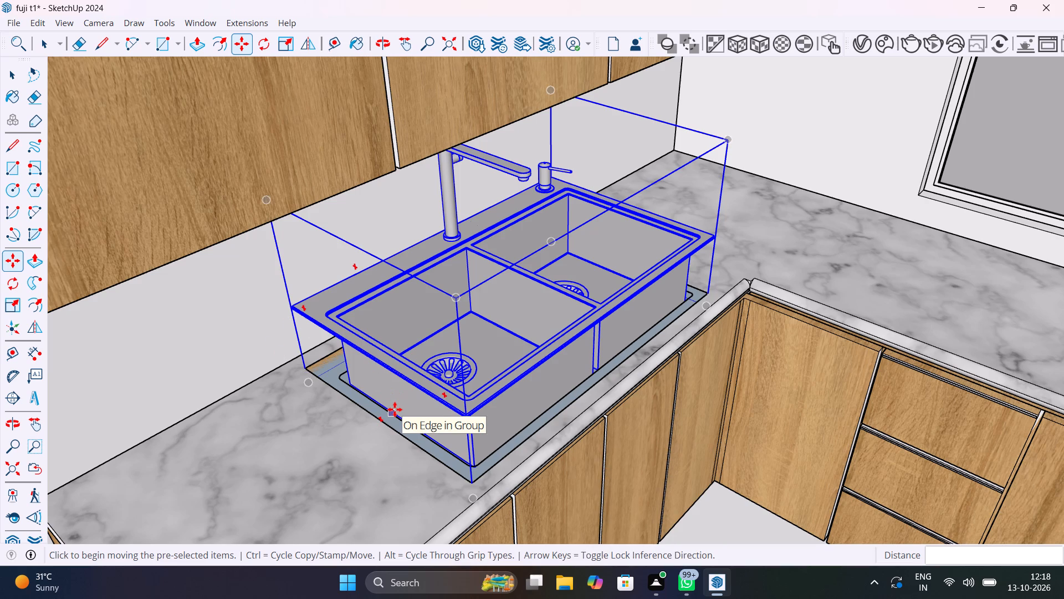
{"action": "middle_click_drag", "start_coordinate": [510, 417], "coordinate": [519, 416]}
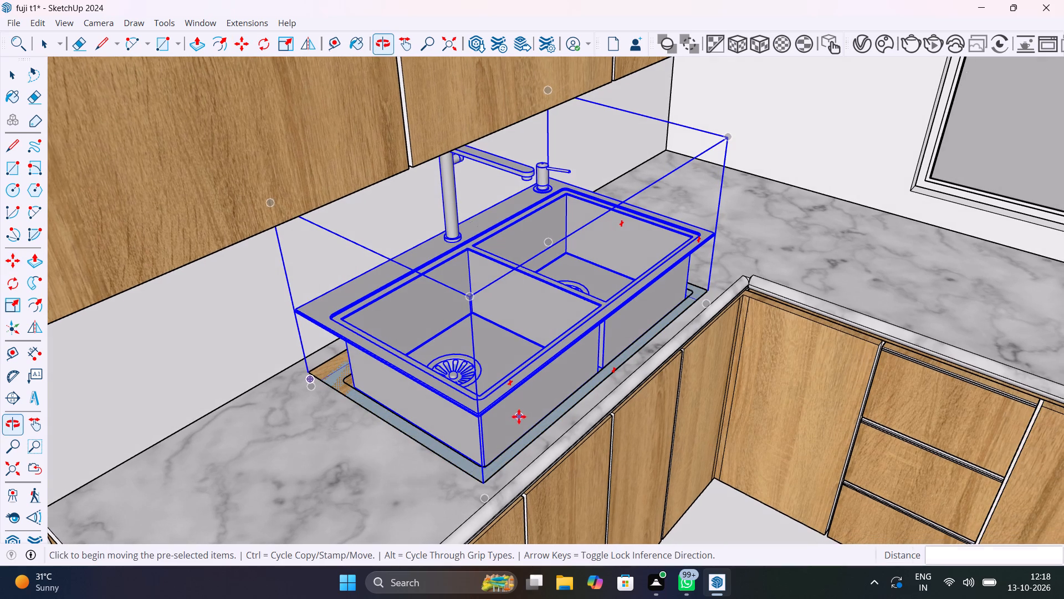
Undo the sink move and the earlier countertop cuts, back to the uncut marble surface inside the sink rim.
{"action": "key", "text": "ctrl+z"}
{"action": "key", "text": "ctrl+z"}
{"action": "key", "text": "ctrl+z"}
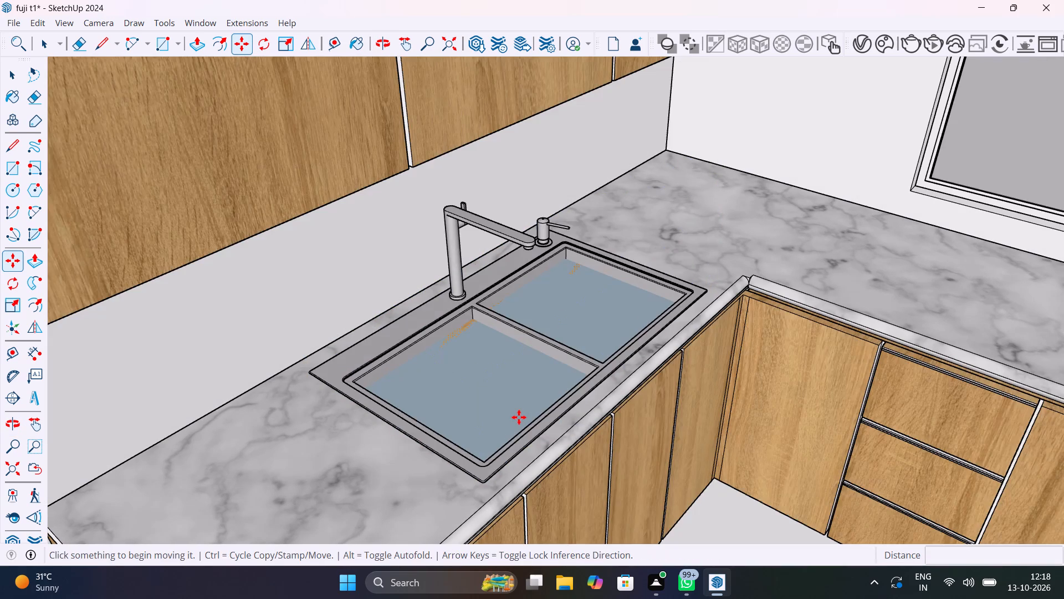
{"action": "key", "text": "ctrl+z"}
{"action": "key", "text": "ctrl+z"}
{"action": "key", "text": "ctrl+z"}
{"action": "key", "text": "ctrl+z"}
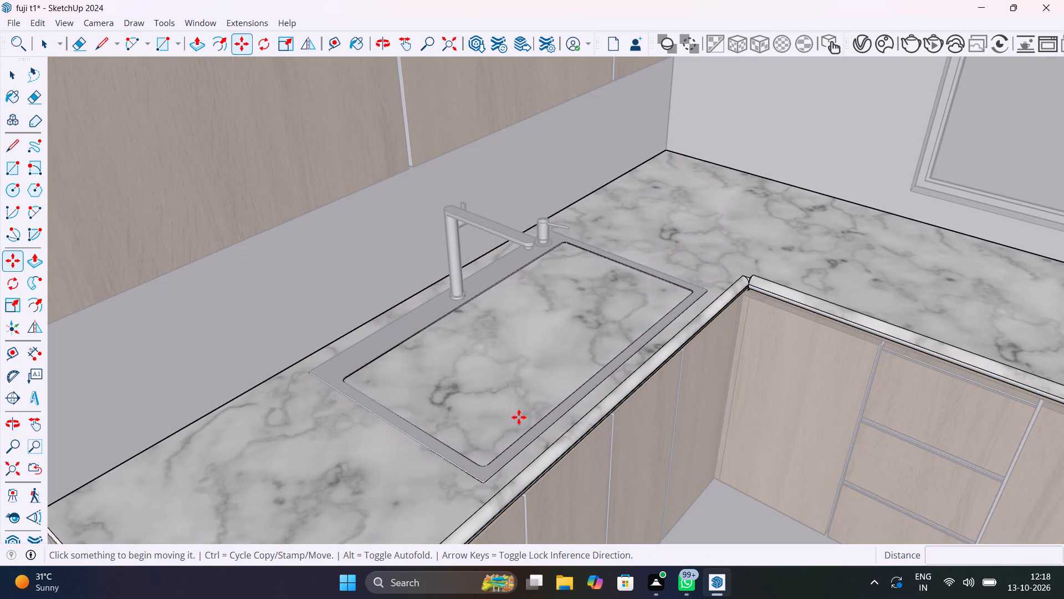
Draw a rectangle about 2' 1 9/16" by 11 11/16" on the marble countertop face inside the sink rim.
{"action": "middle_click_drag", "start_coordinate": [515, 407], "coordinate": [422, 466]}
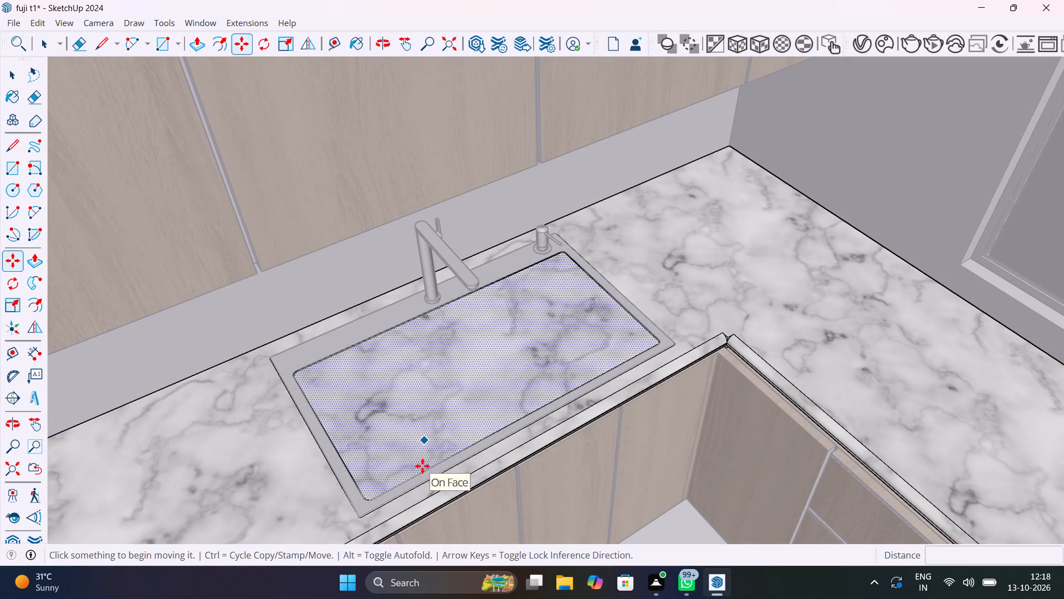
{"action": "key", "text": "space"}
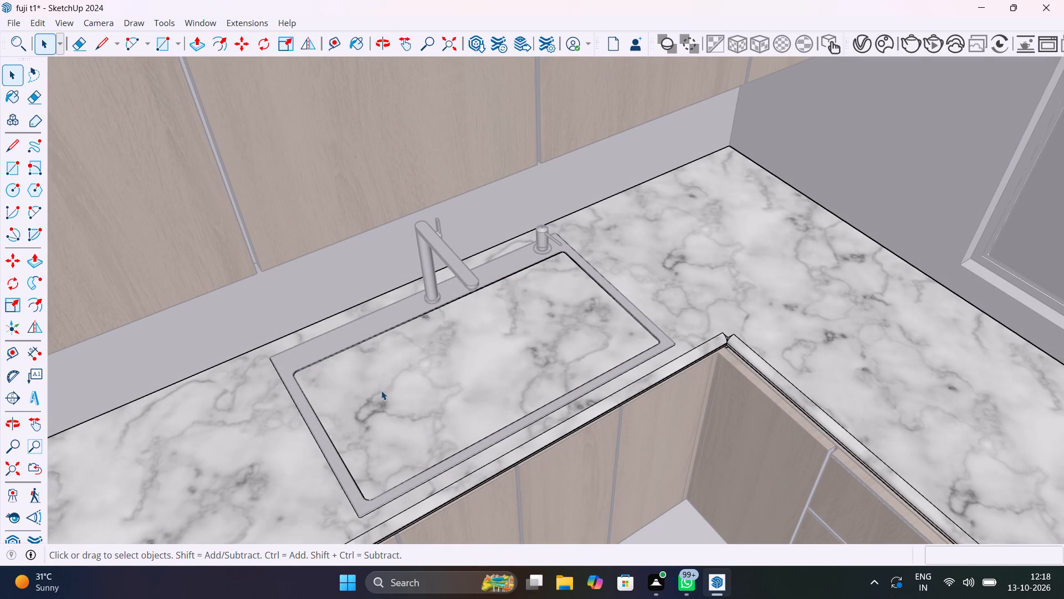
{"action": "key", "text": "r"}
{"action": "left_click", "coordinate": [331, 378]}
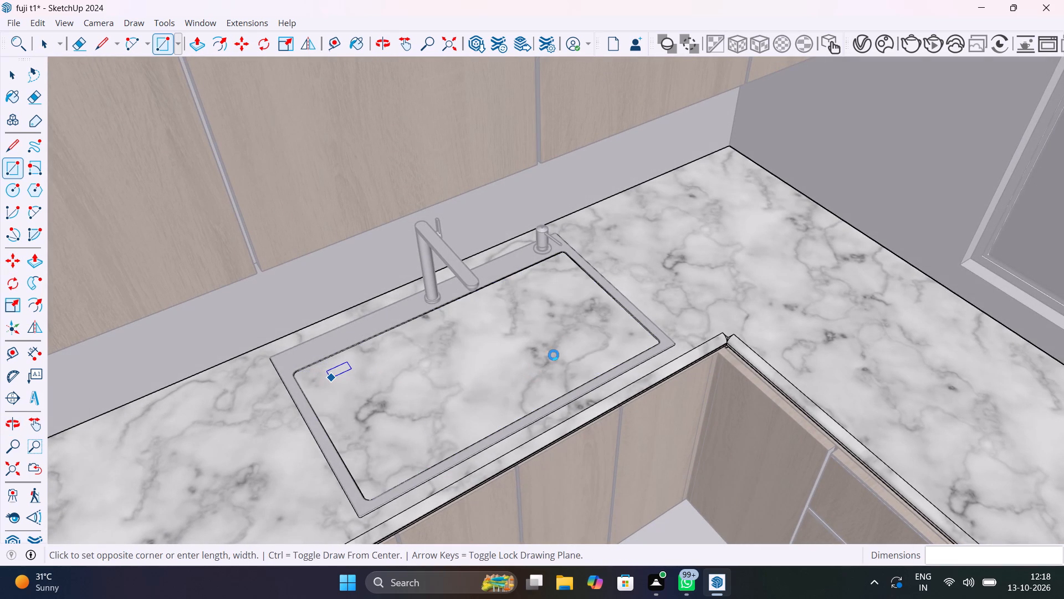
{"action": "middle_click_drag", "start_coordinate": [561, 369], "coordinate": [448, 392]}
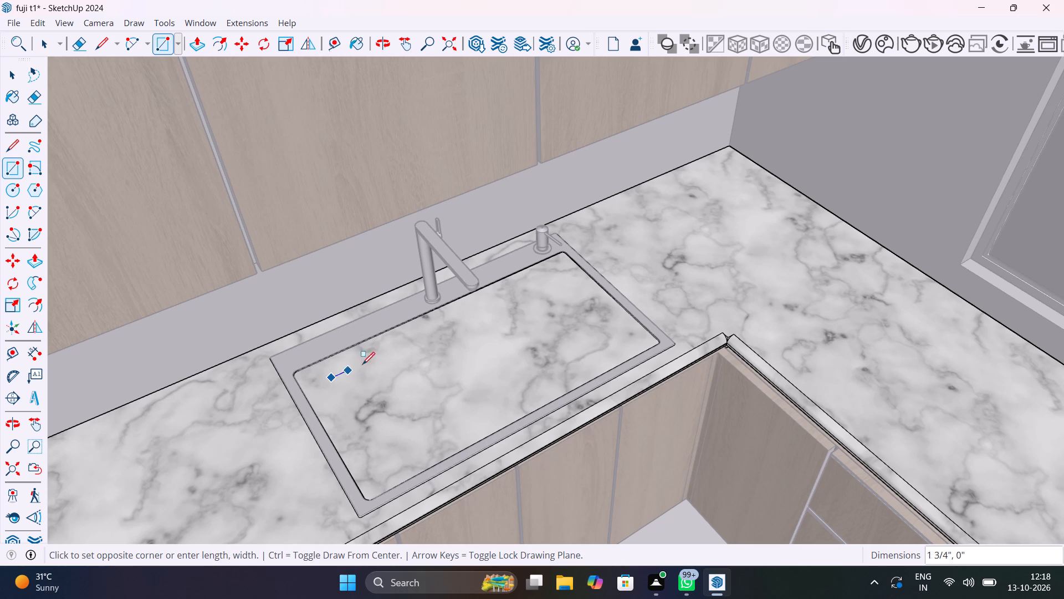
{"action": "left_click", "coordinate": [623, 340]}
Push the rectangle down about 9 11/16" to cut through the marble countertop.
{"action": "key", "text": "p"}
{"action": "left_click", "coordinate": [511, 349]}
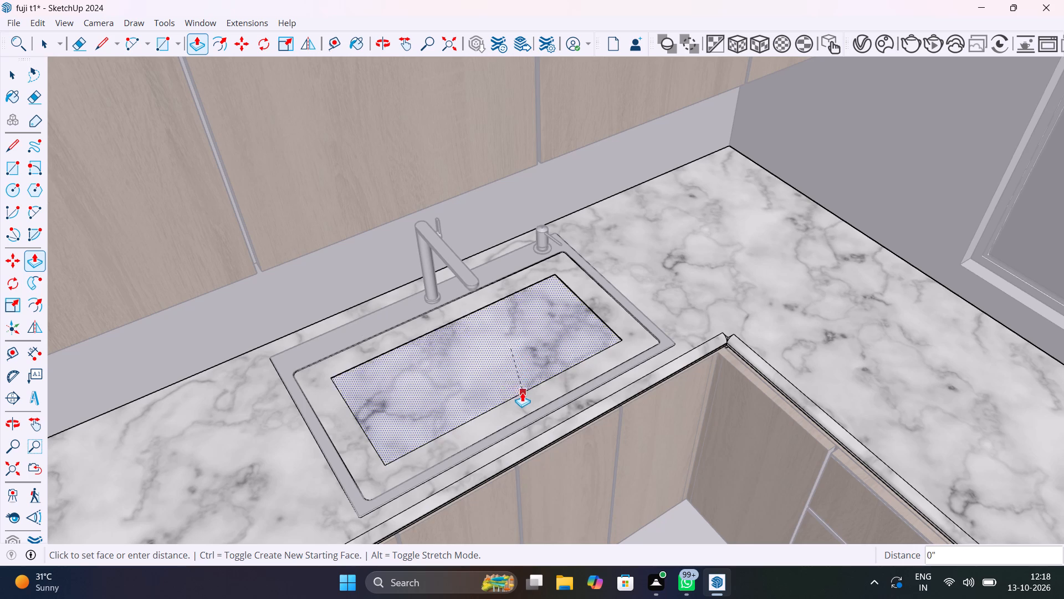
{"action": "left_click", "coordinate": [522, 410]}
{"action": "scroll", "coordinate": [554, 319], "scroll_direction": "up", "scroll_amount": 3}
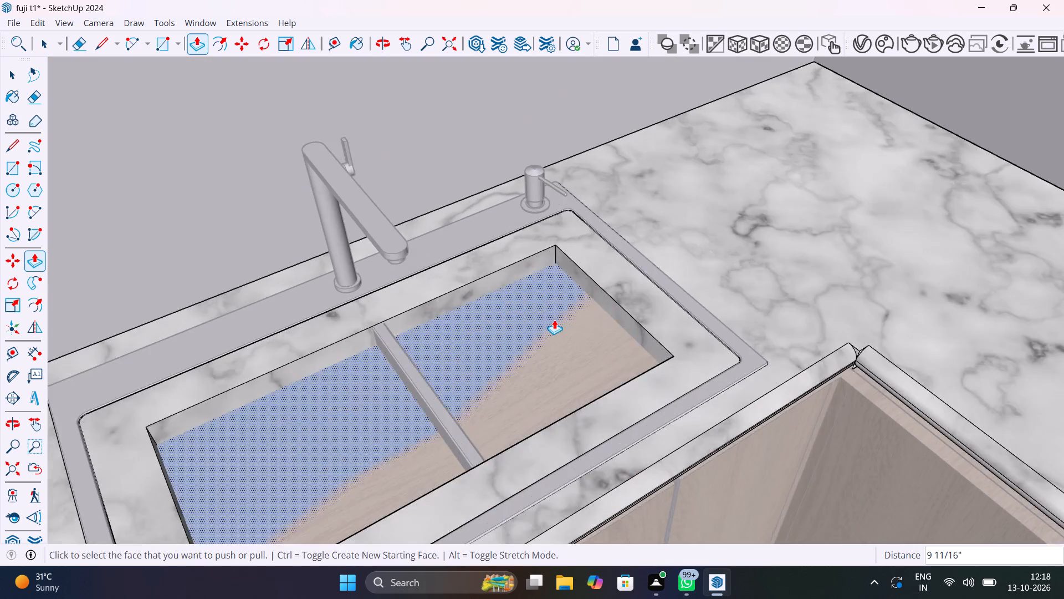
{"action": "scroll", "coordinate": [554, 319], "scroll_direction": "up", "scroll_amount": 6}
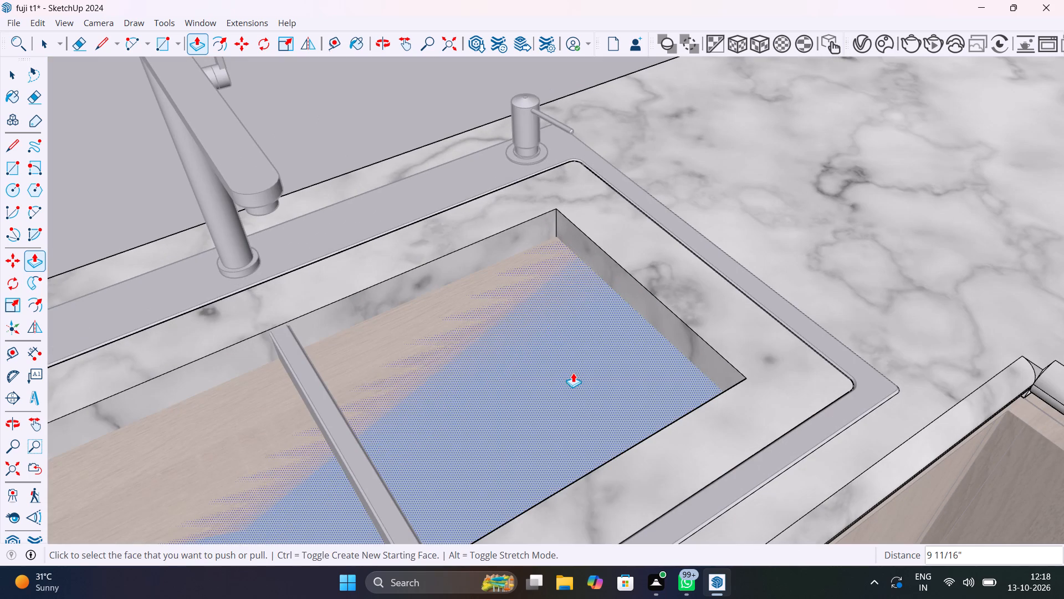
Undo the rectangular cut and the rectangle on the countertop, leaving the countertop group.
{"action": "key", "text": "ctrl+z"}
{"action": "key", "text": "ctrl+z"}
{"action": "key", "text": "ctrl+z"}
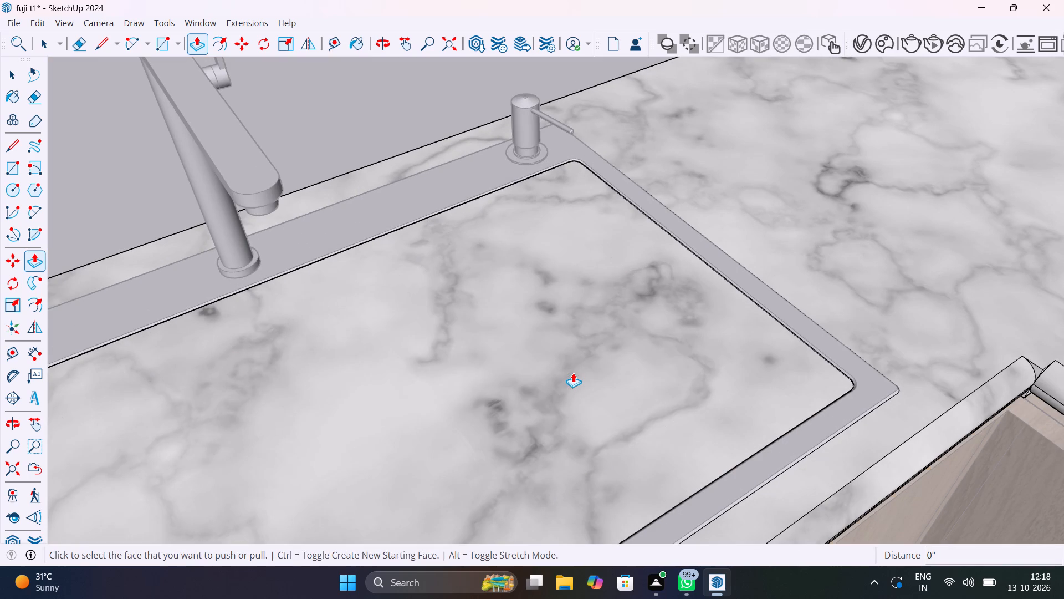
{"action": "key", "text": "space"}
Open the base cabinet group, select all geometry connected to the door front under the sink to check it, and leave the group.
{"action": "scroll", "coordinate": [573, 373], "scroll_direction": "down", "scroll_amount": 13}
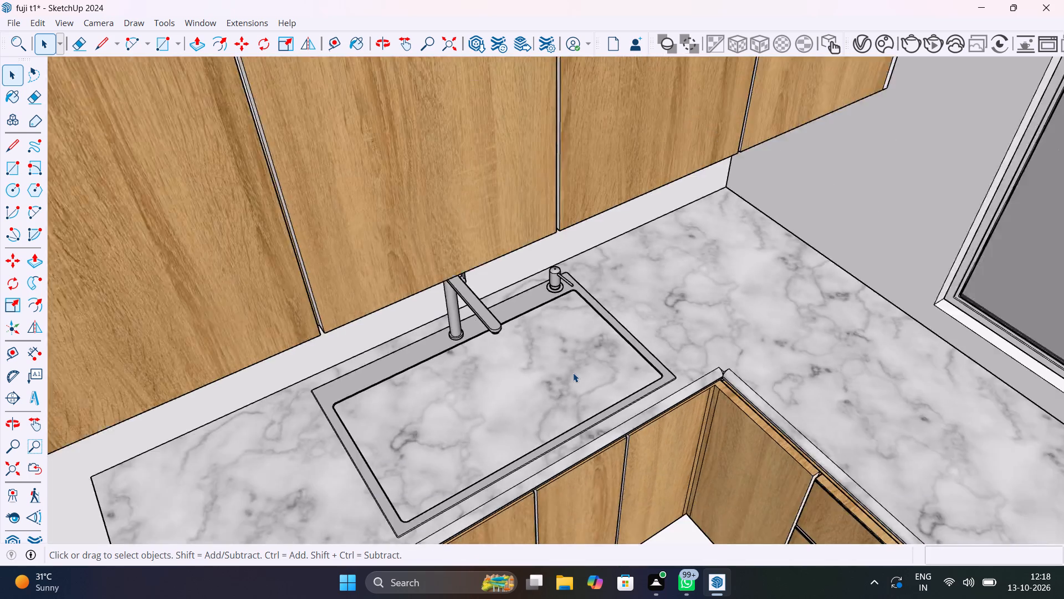
{"action": "scroll", "coordinate": [573, 373], "scroll_direction": "down", "scroll_amount": 6}
{"action": "middle_click_drag", "start_coordinate": [576, 392], "coordinate": [580, 274]}
{"action": "scroll", "coordinate": [543, 468], "scroll_direction": "up", "scroll_amount": 6}
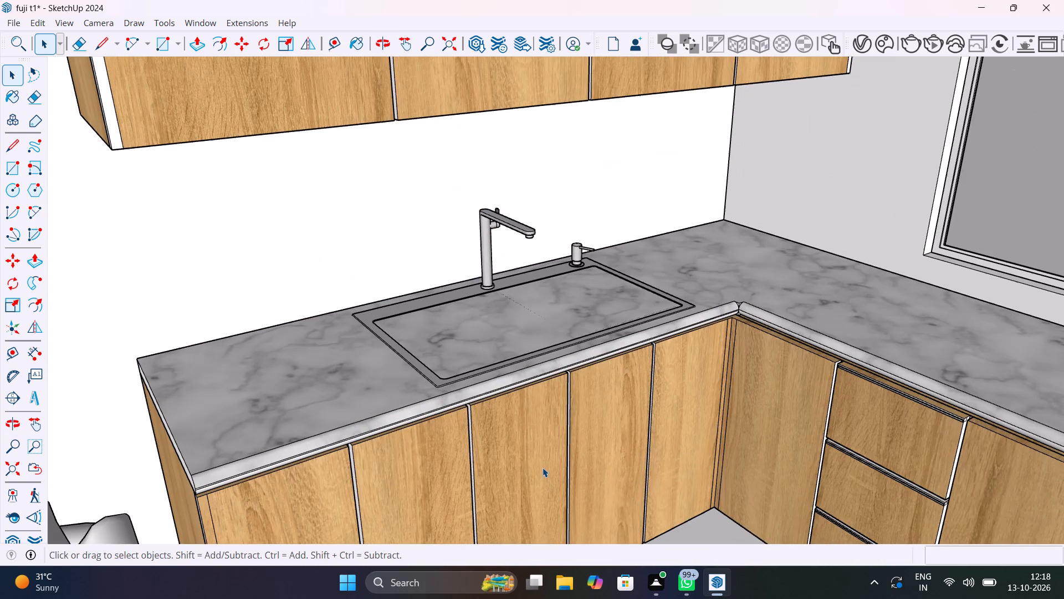
{"action": "middle_click_drag", "start_coordinate": [543, 469], "coordinate": [629, 382], "text": "shift"}
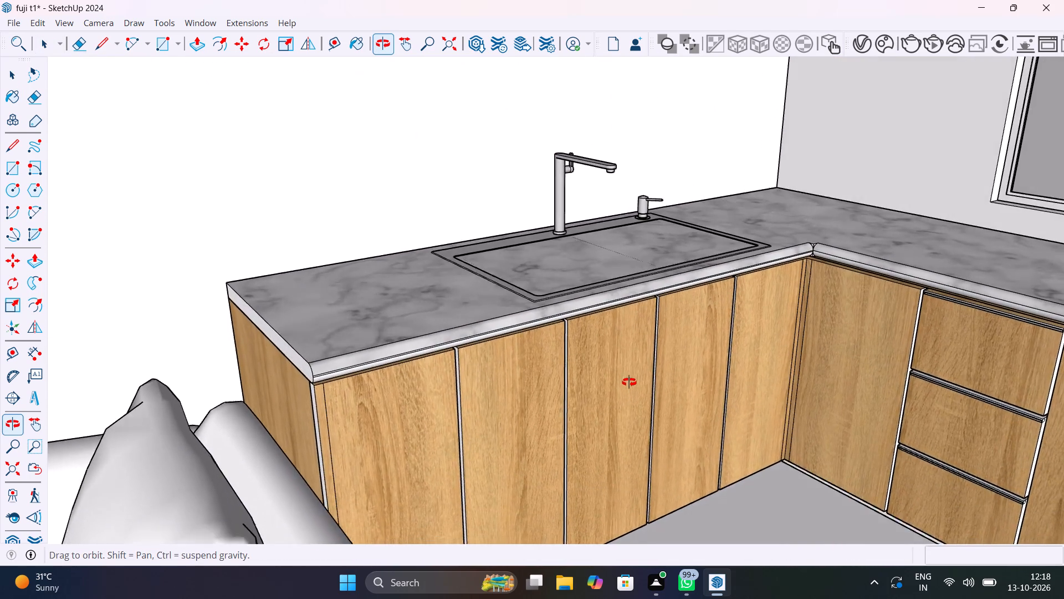
{"action": "middle_click_drag", "start_coordinate": [629, 382], "coordinate": [528, 420], "text": "shift"}
{"action": "left_click", "coordinate": [529, 418]}
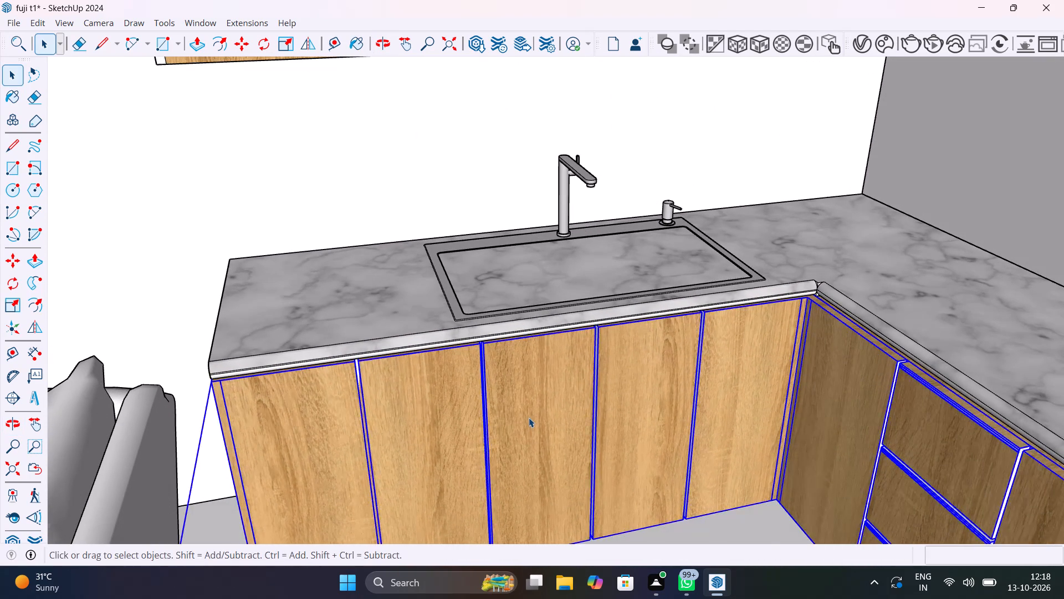
{"action": "scroll", "coordinate": [529, 418], "scroll_direction": "up", "scroll_amount": 10}
{"action": "double_click", "coordinate": [529, 418]}
{"action": "scroll", "coordinate": [545, 375], "scroll_direction": "down", "scroll_amount": 4}
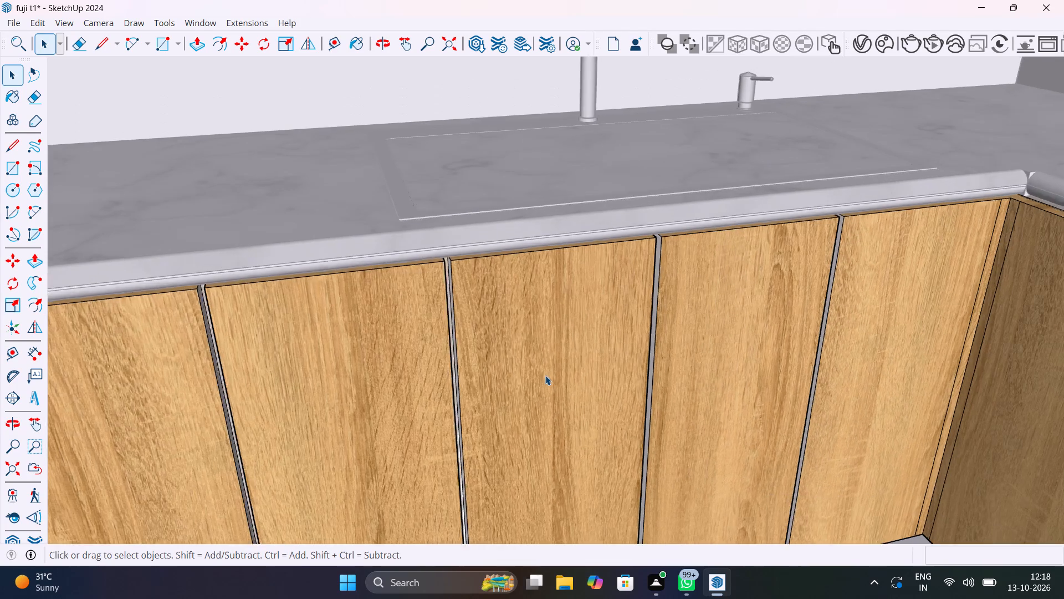
{"action": "scroll", "coordinate": [545, 375], "scroll_direction": "down", "scroll_amount": 2}
{"action": "left_click", "coordinate": [553, 382]}
{"action": "double_click", "coordinate": [553, 382]}
{"action": "left_click", "coordinate": [553, 382]}
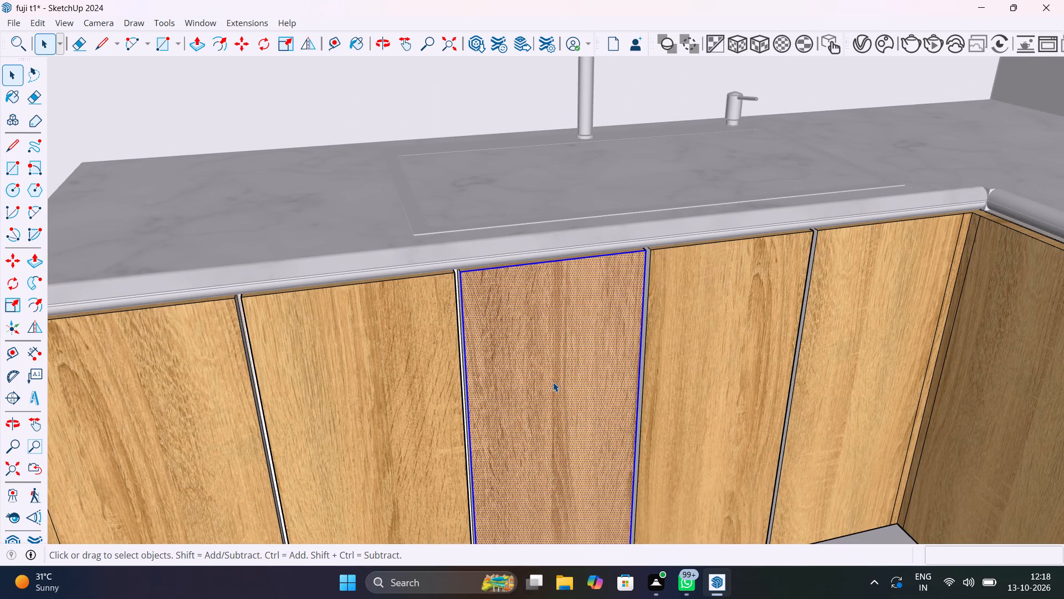
{"action": "scroll", "coordinate": [518, 328], "scroll_direction": "up", "scroll_amount": 10}
{"action": "middle_click_drag", "start_coordinate": [507, 328], "coordinate": [578, 455]}
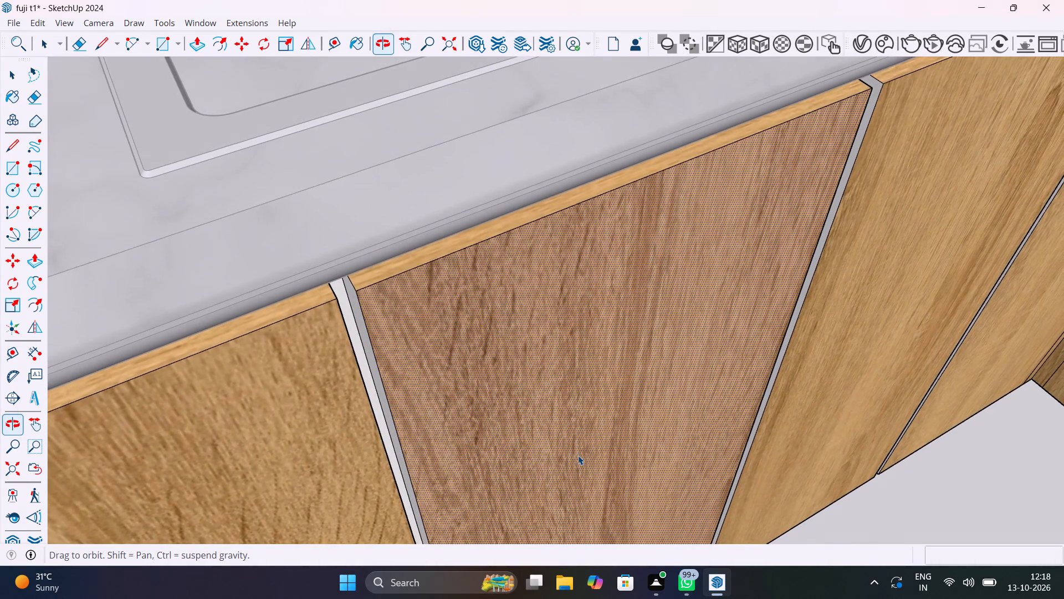
{"action": "triple_click", "coordinate": [442, 314]}
{"action": "left_click", "coordinate": [442, 314]}
{"action": "left_click", "coordinate": [442, 314]}
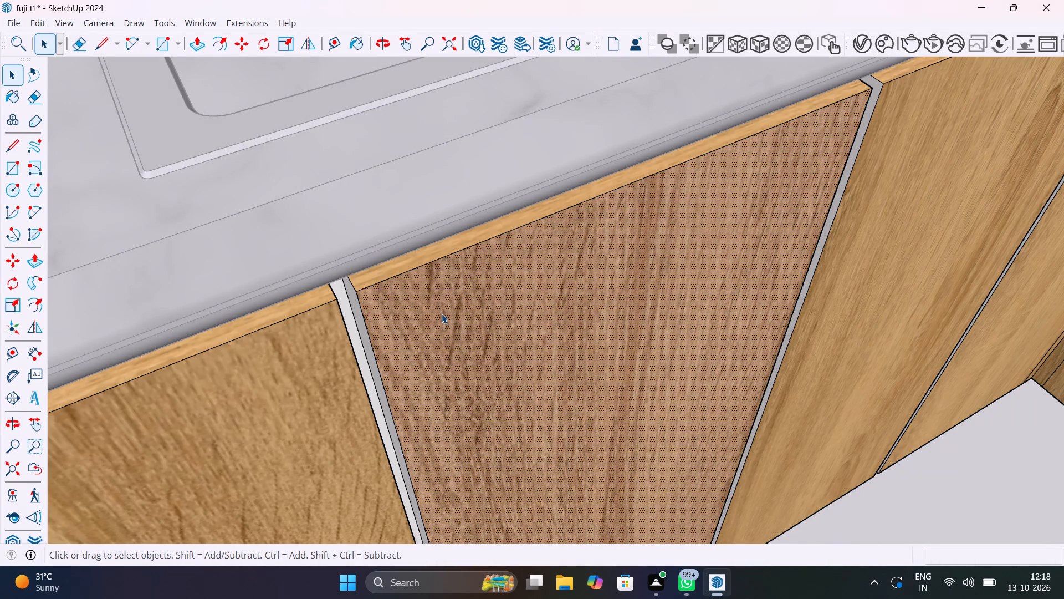
{"action": "triple_click", "coordinate": [442, 314]}
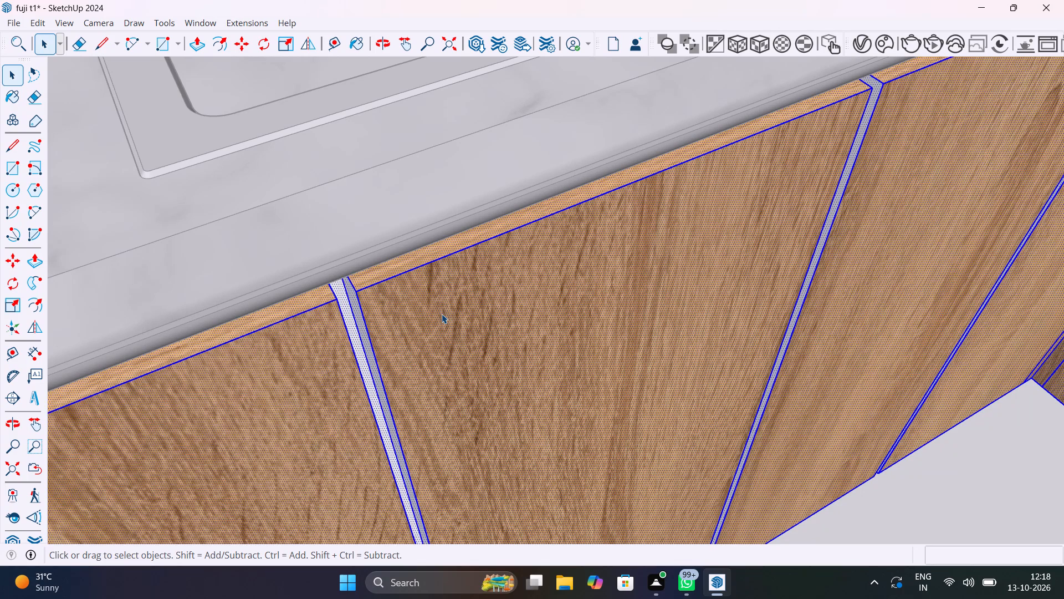
{"action": "scroll", "coordinate": [442, 314], "scroll_direction": "down", "scroll_amount": 20}
{"action": "scroll", "coordinate": [442, 314], "scroll_direction": "down", "scroll_amount": 12}
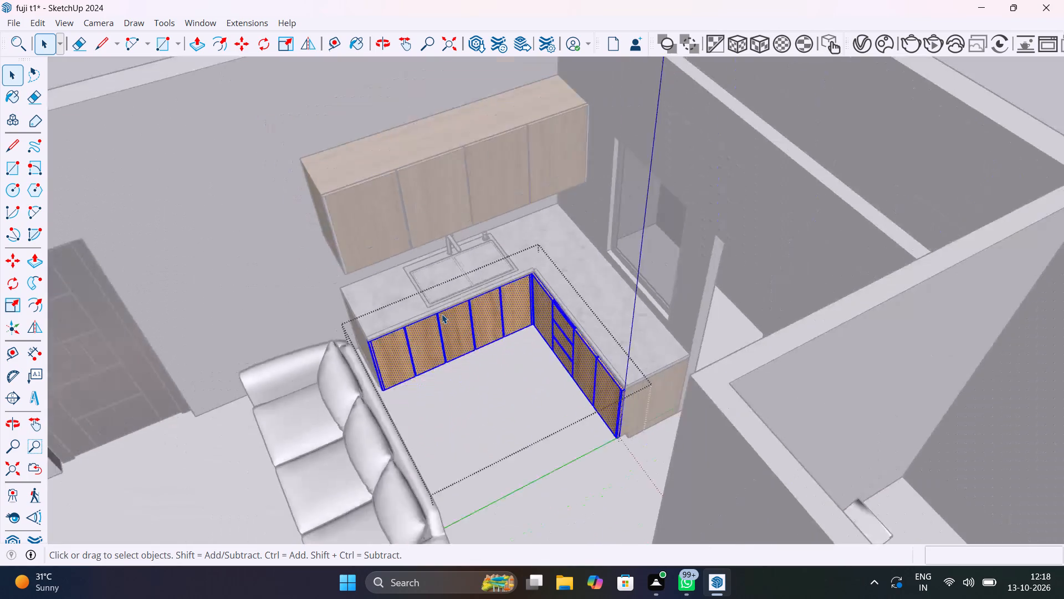
{"action": "scroll", "coordinate": [442, 314], "scroll_direction": "down", "scroll_amount": 6}
{"action": "left_click", "coordinate": [766, 145]}
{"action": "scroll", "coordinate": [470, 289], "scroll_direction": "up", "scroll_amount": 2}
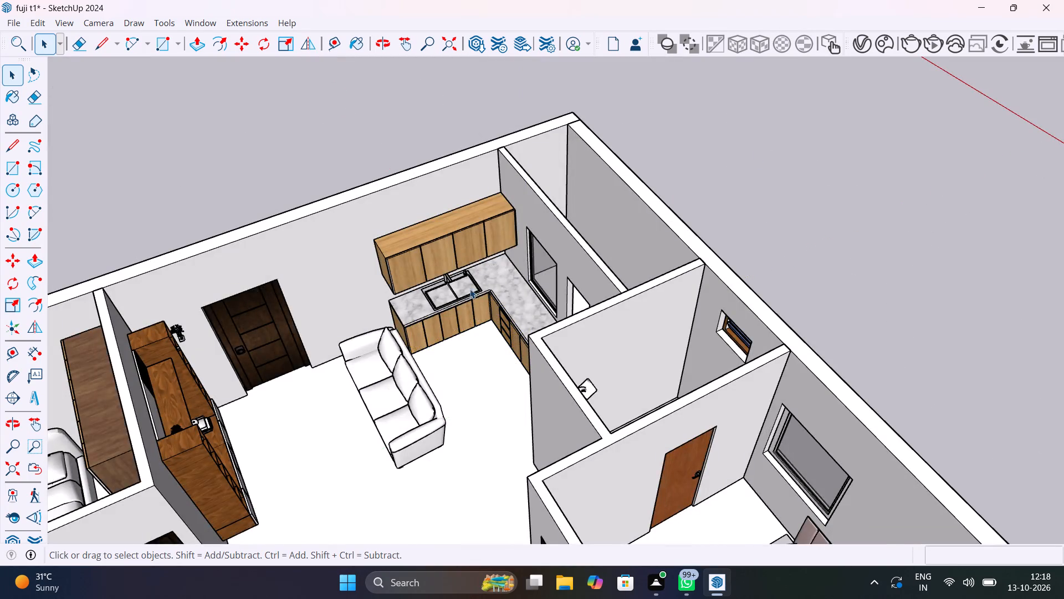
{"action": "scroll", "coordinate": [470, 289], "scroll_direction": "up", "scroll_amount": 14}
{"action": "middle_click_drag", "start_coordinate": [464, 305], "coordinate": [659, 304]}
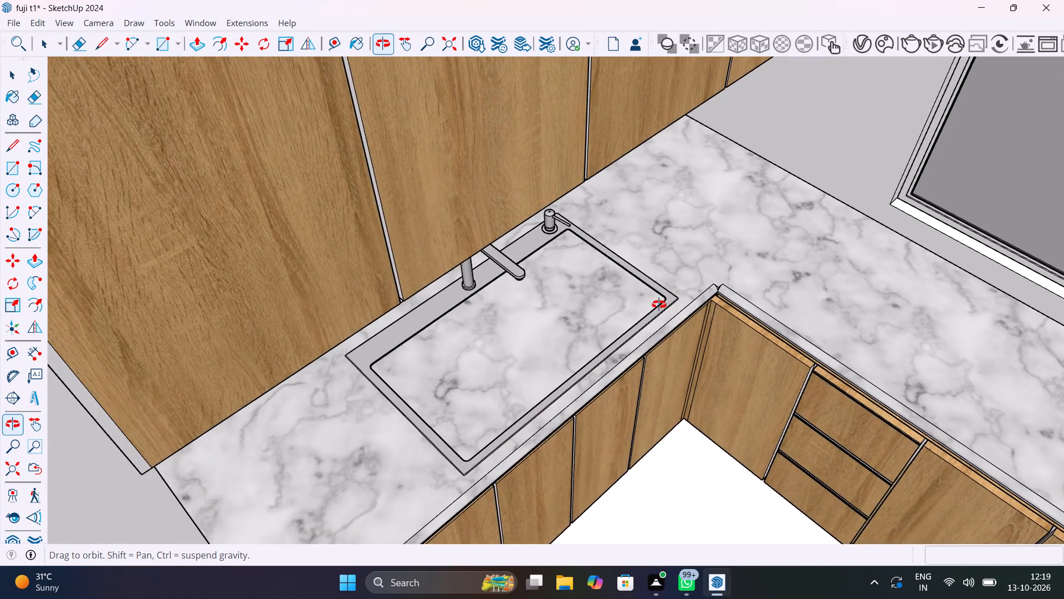
Inside the countertop group, intersect the marble top face with the model and delete the face enclosed by the sink rim.
{"action": "middle_click_drag", "start_coordinate": [659, 304], "coordinate": [484, 403]}
{"action": "scroll", "coordinate": [417, 393], "scroll_direction": "up", "scroll_amount": 6}
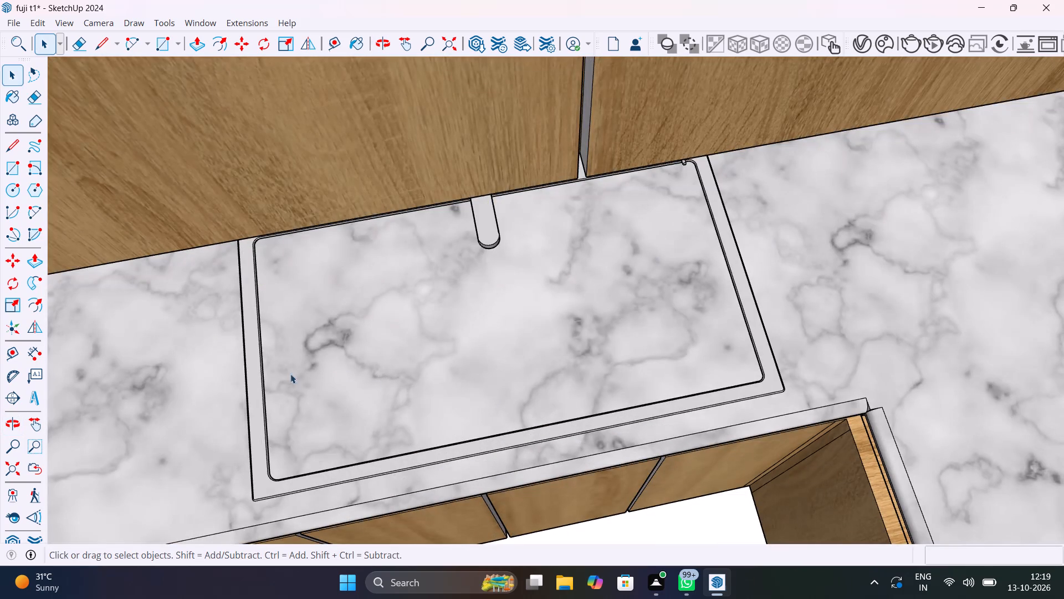
{"action": "left_click", "coordinate": [190, 403]}
{"action": "double_click", "coordinate": [190, 403]}
{"action": "right_click", "coordinate": [190, 402]}
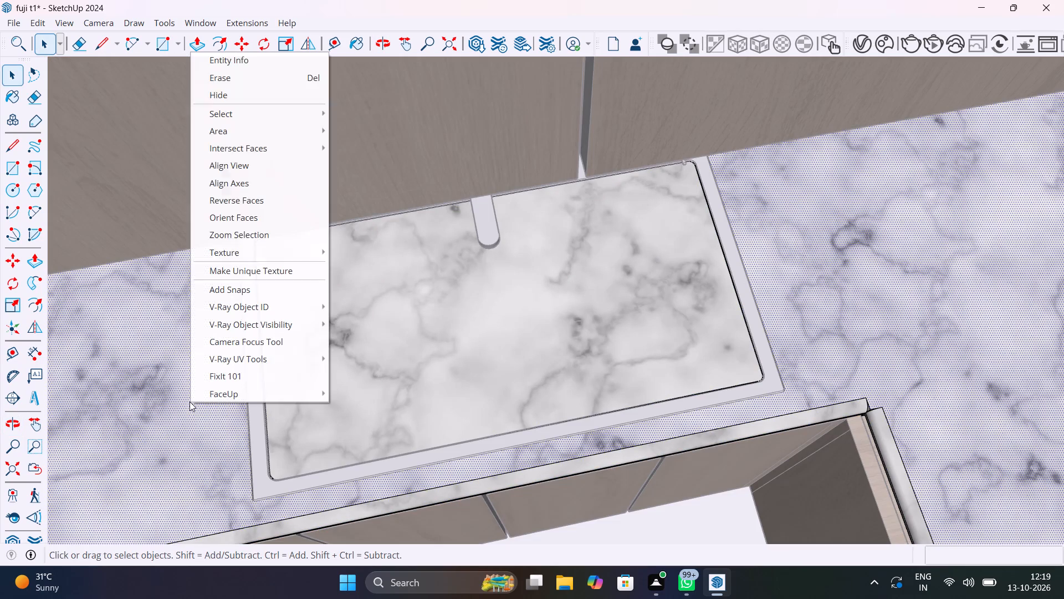
{"action": "left_click", "coordinate": [235, 153]}
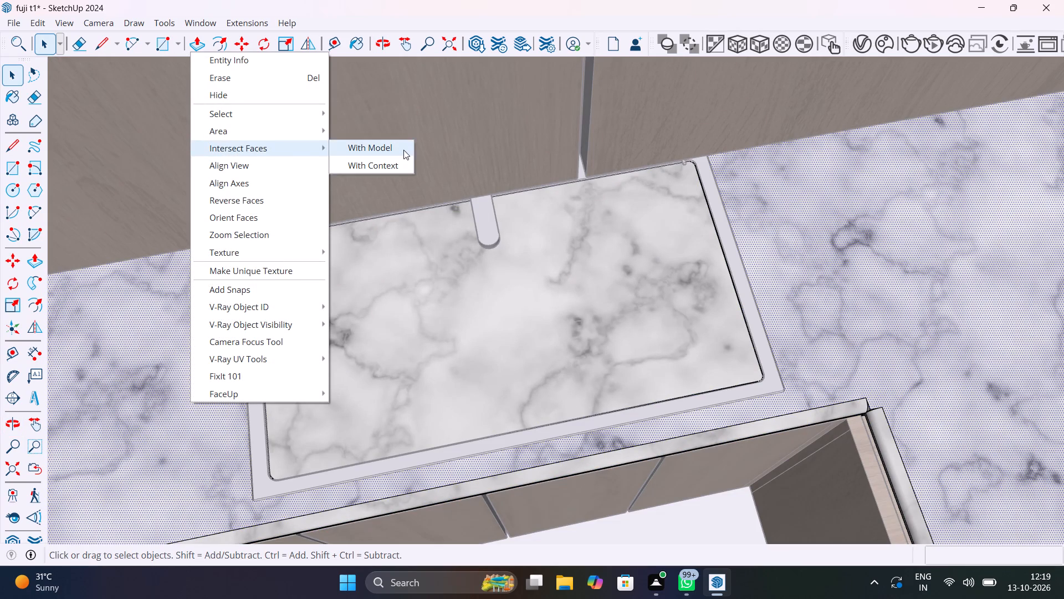
{"action": "left_click", "coordinate": [403, 150]}
{"action": "left_click", "coordinate": [449, 335]}
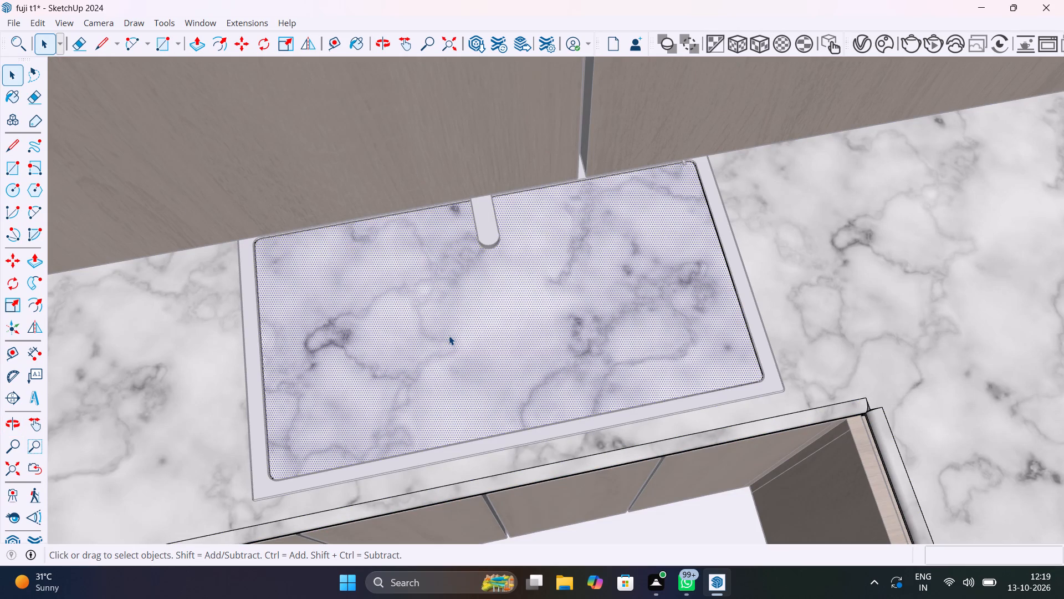
{"action": "key", "text": "Delete"}
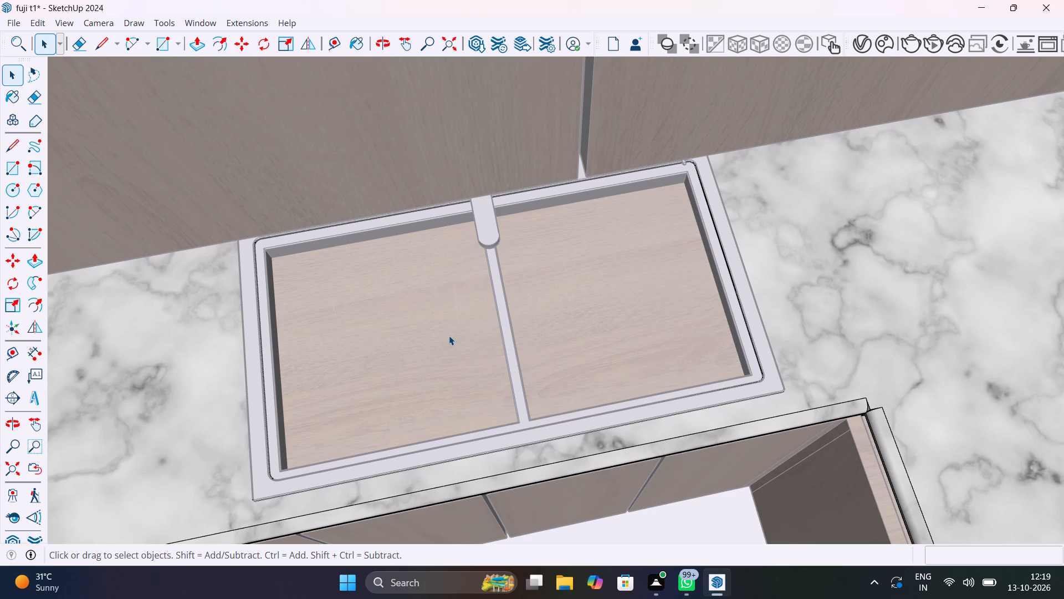
Inside the base cabinet group, intersect the connected geometry with the model, delete the wood top face under the sink bowls, and leave the group.
{"action": "left_click", "coordinate": [446, 353]}
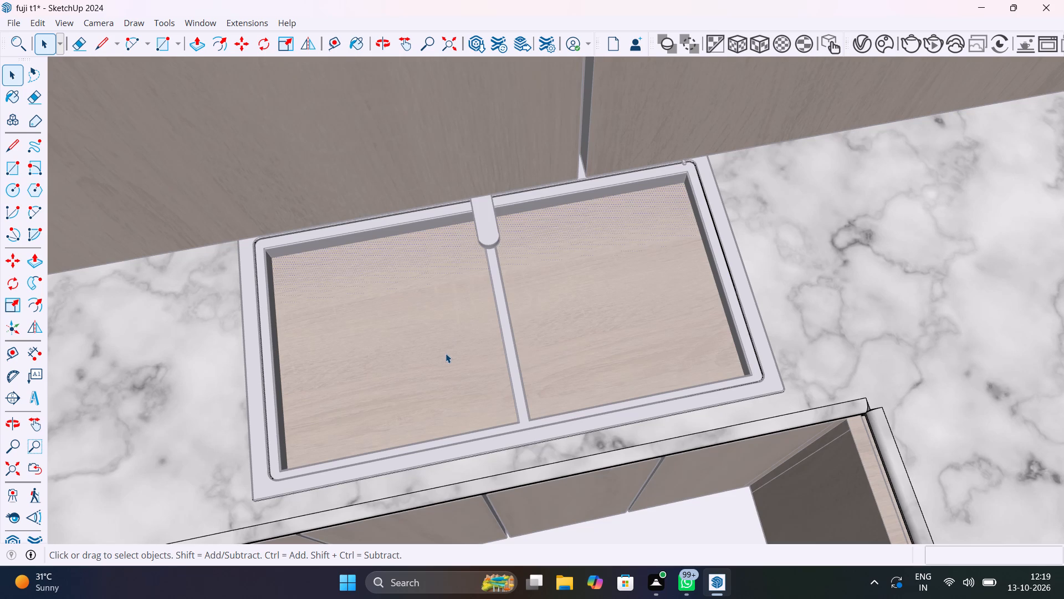
{"action": "double_click", "coordinate": [447, 363]}
{"action": "left_click", "coordinate": [447, 363]}
{"action": "right_click", "coordinate": [447, 363]}
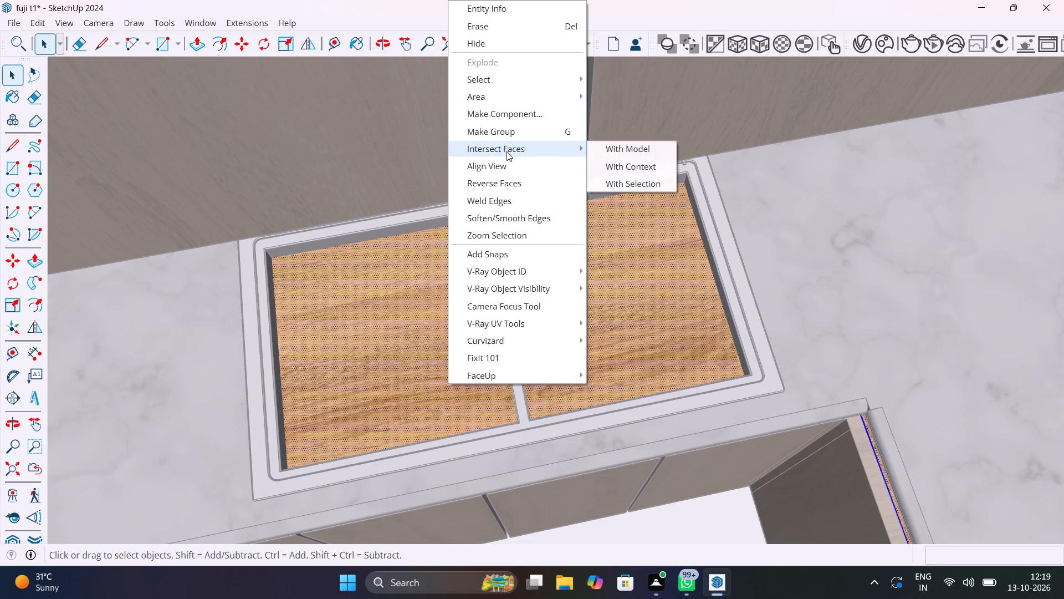
{"action": "left_click", "coordinate": [630, 149]}
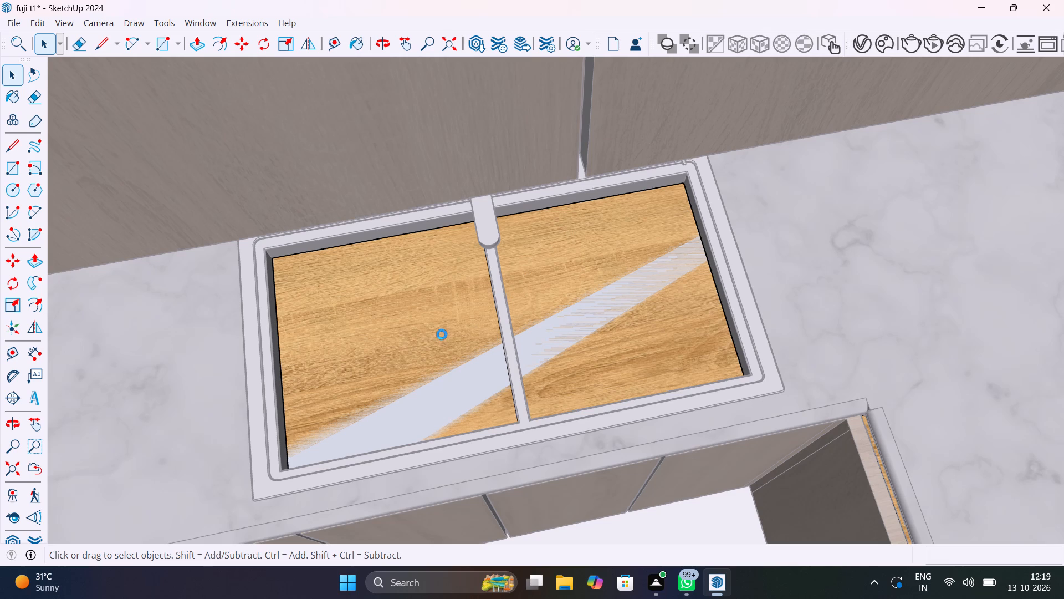
{"action": "left_click", "coordinate": [442, 334]}
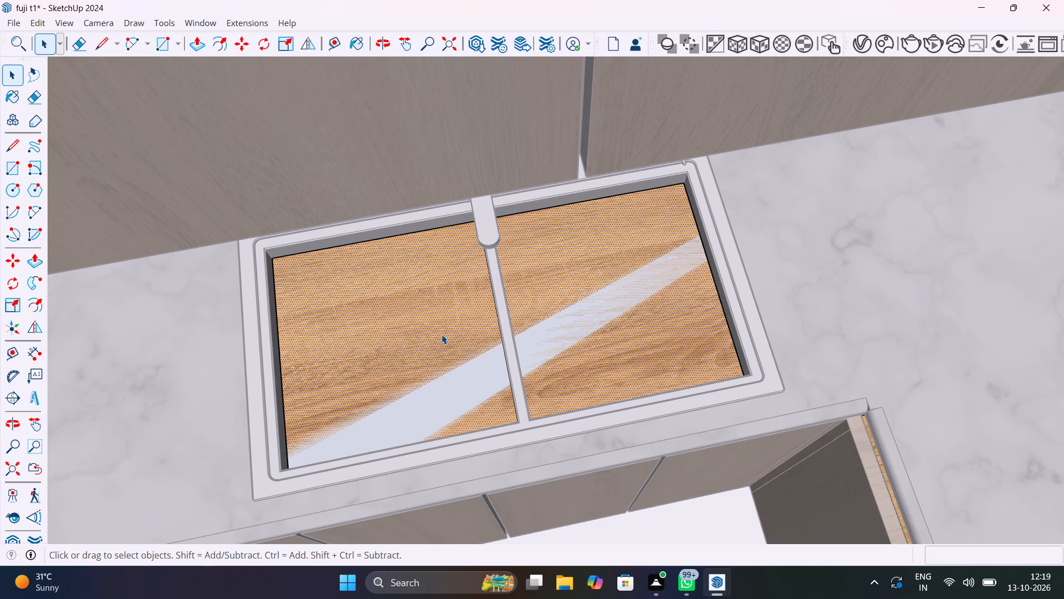
{"action": "key", "text": "Delete"}
{"action": "scroll", "coordinate": [443, 368], "scroll_direction": "down", "scroll_amount": 5}
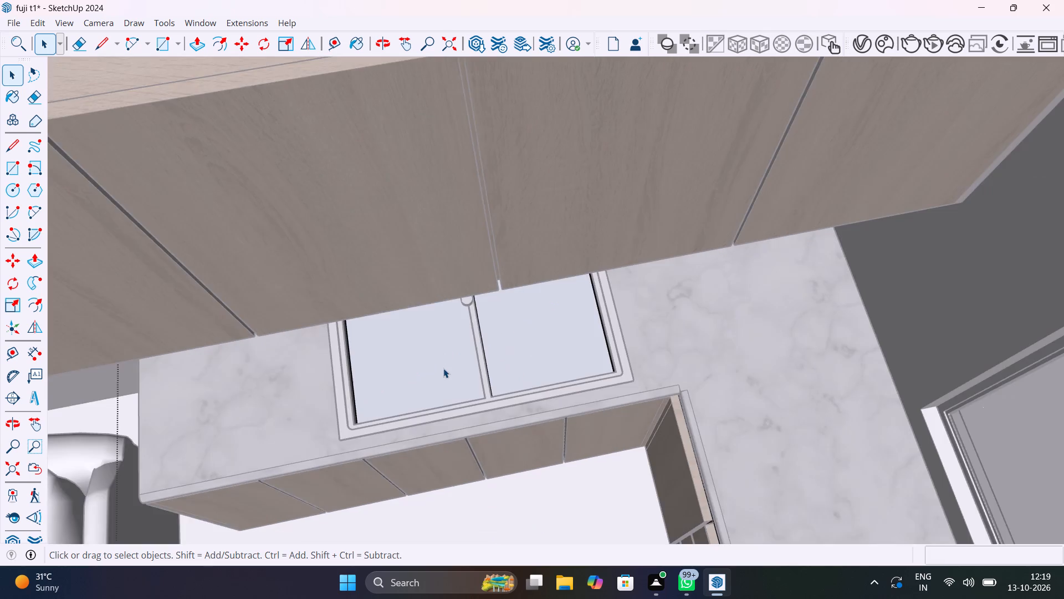
{"action": "scroll", "coordinate": [443, 368], "scroll_direction": "down", "scroll_amount": 8}
{"action": "middle_click_drag", "start_coordinate": [463, 367], "coordinate": [567, 273]}
{"action": "scroll", "coordinate": [560, 345], "scroll_direction": "down", "scroll_amount": 7}
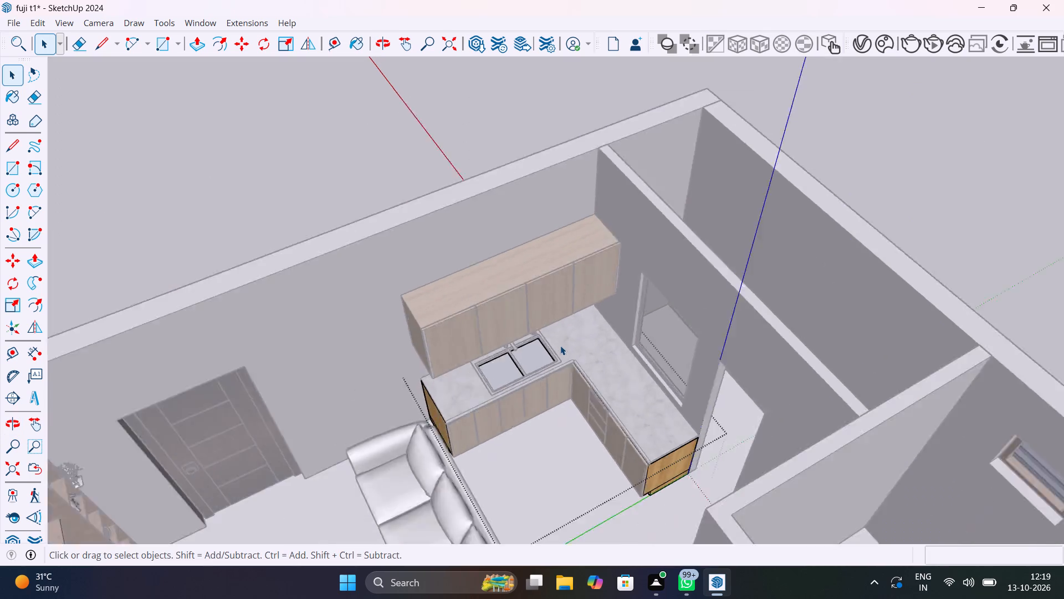
{"action": "left_click", "coordinate": [947, 194]}
Reopen the countertop group, delete the remaining bottom face covering both sink bowls, and leave the group.
{"action": "scroll", "coordinate": [507, 380], "scroll_direction": "up", "scroll_amount": 2}
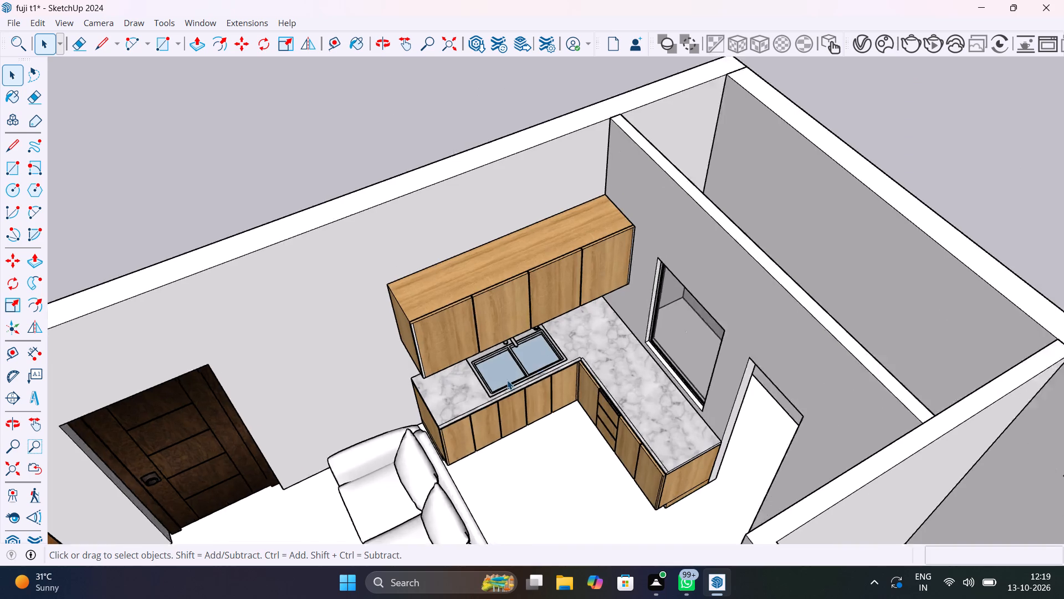
{"action": "scroll", "coordinate": [507, 380], "scroll_direction": "up", "scroll_amount": 20}
{"action": "middle_click_drag", "start_coordinate": [494, 362], "coordinate": [437, 461]}
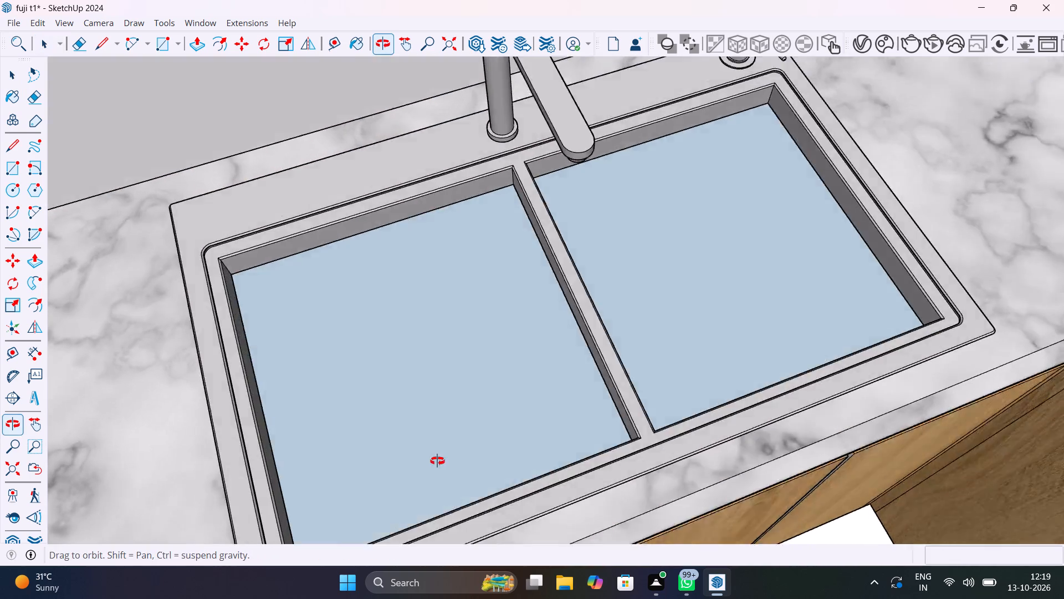
{"action": "middle_click_drag", "start_coordinate": [437, 461], "coordinate": [434, 484]}
{"action": "middle_click_drag", "start_coordinate": [507, 430], "coordinate": [538, 400], "text": "shift"}
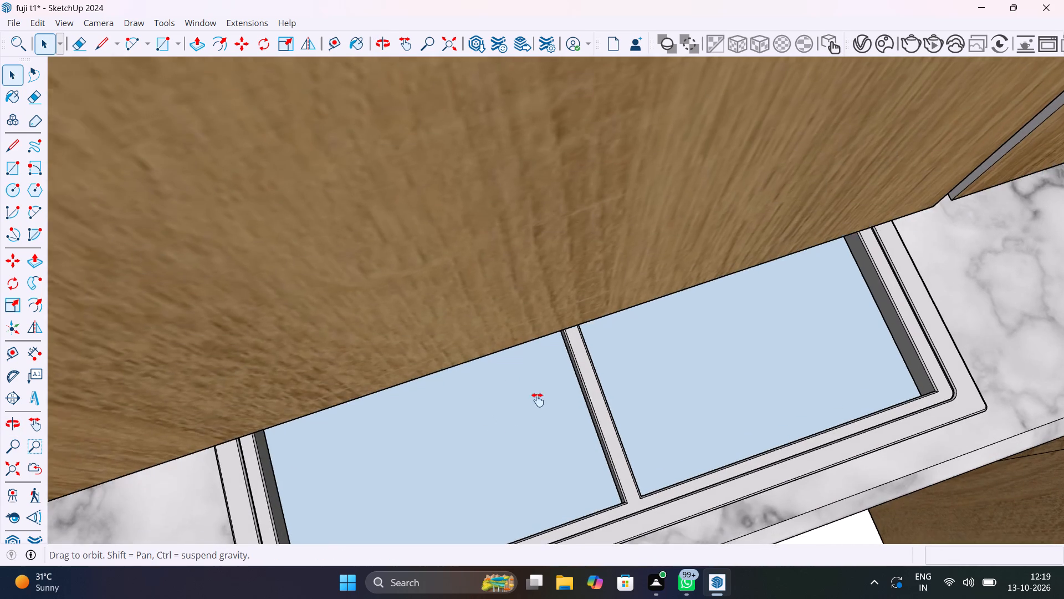
{"action": "middle_click_drag", "start_coordinate": [538, 400], "coordinate": [539, 272], "text": "shift"}
{"action": "left_click", "coordinate": [521, 290]}
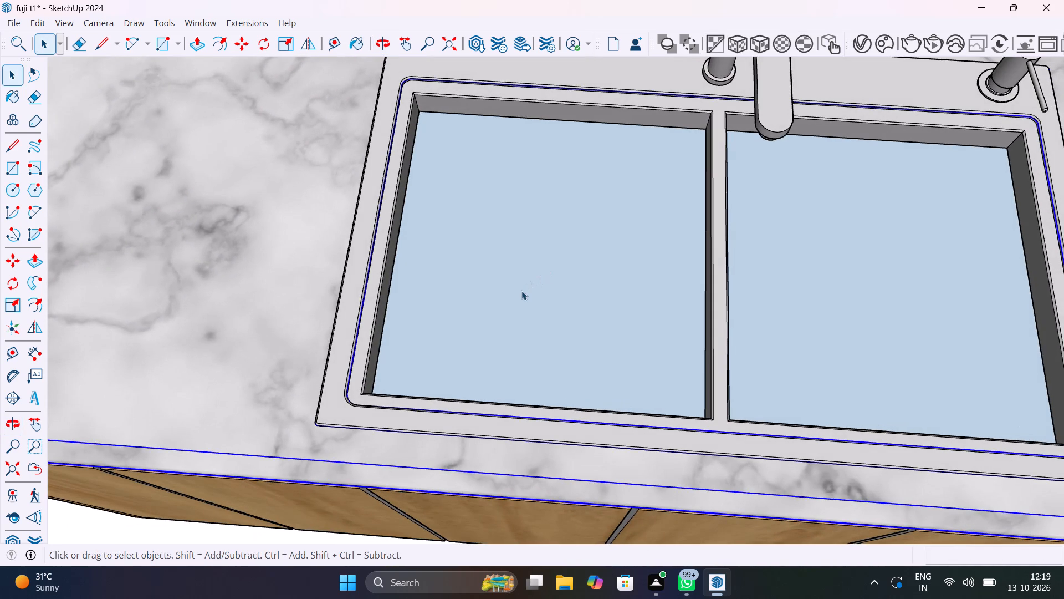
{"action": "double_click", "coordinate": [520, 295]}
{"action": "left_click", "coordinate": [520, 295]}
{"action": "left_click", "coordinate": [520, 295]}
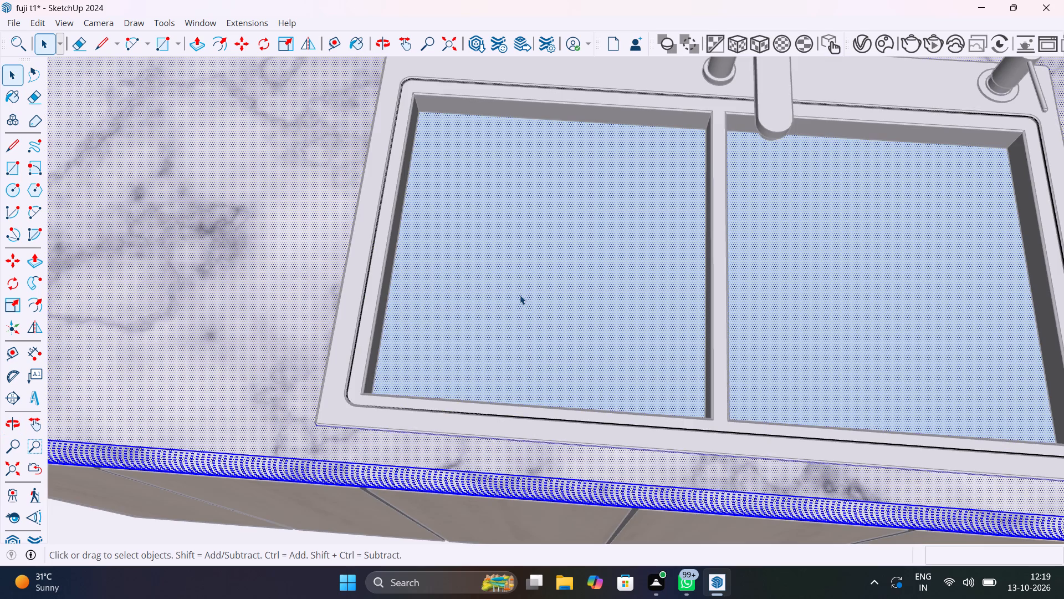
{"action": "left_click", "coordinate": [525, 297]}
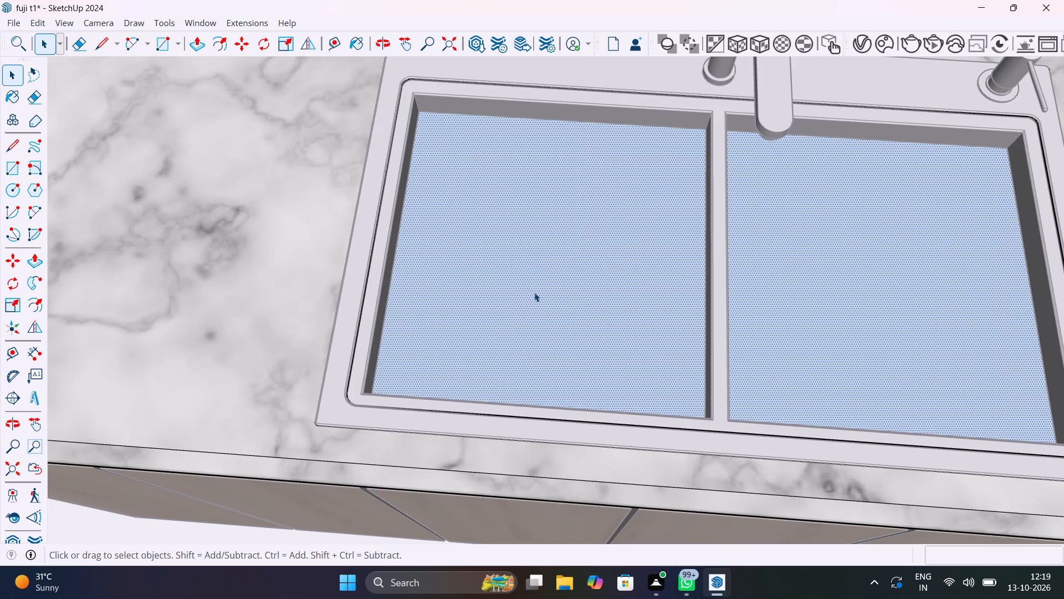
{"action": "key", "text": "Delete"}
{"action": "scroll", "coordinate": [534, 344], "scroll_direction": "down", "scroll_amount": 20}
{"action": "scroll", "coordinate": [534, 344], "scroll_direction": "down", "scroll_amount": 1}
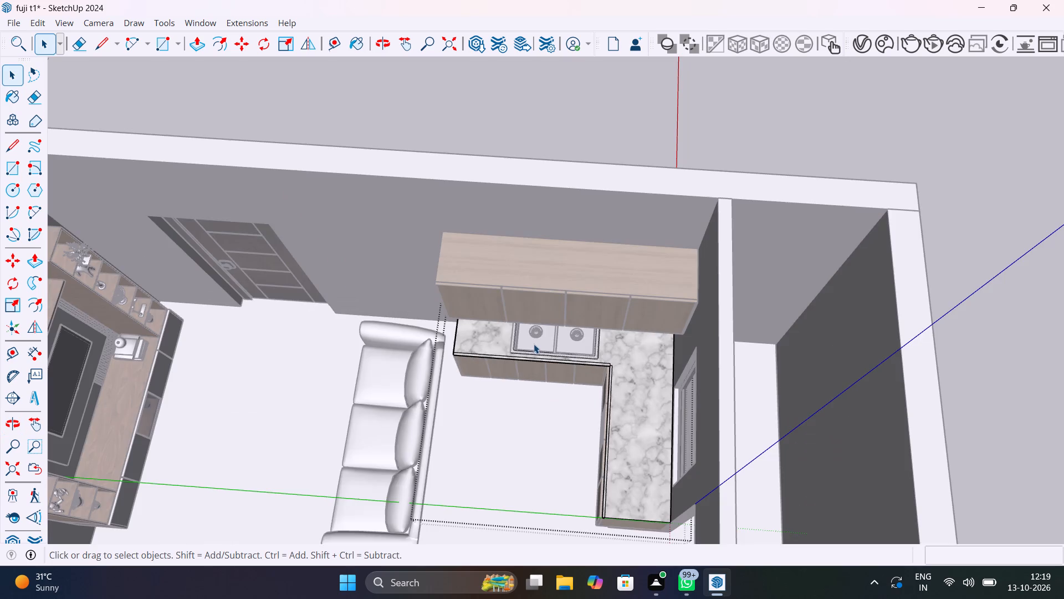
{"action": "left_click", "coordinate": [862, 72]}
Examine the opened sink bowls, countertop and cabinets from several angles.
{"action": "scroll", "coordinate": [538, 372], "scroll_direction": "up", "scroll_amount": 10}
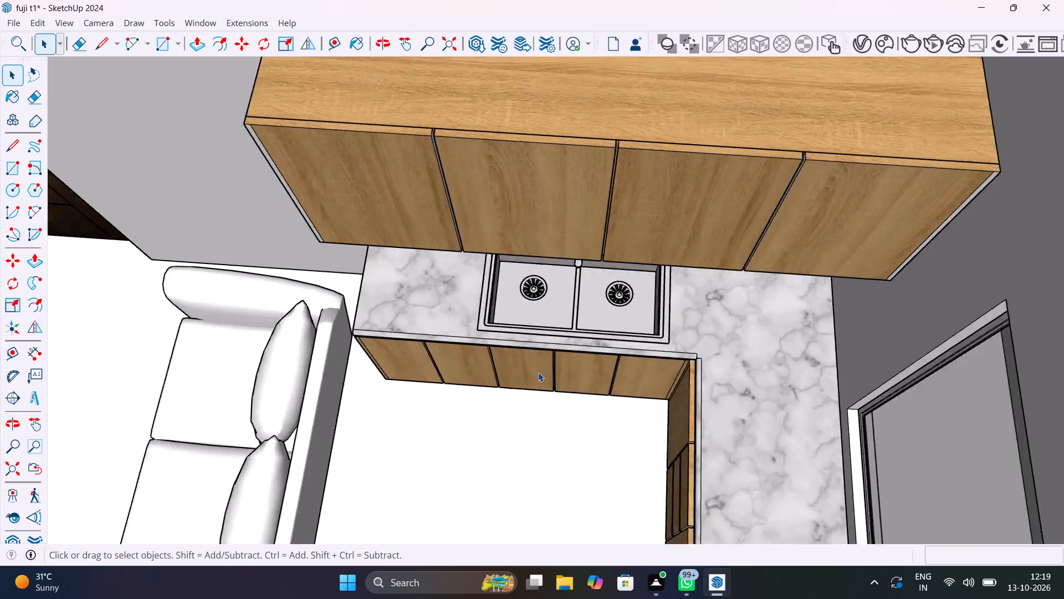
{"action": "middle_click_drag", "start_coordinate": [545, 379], "coordinate": [881, 251]}
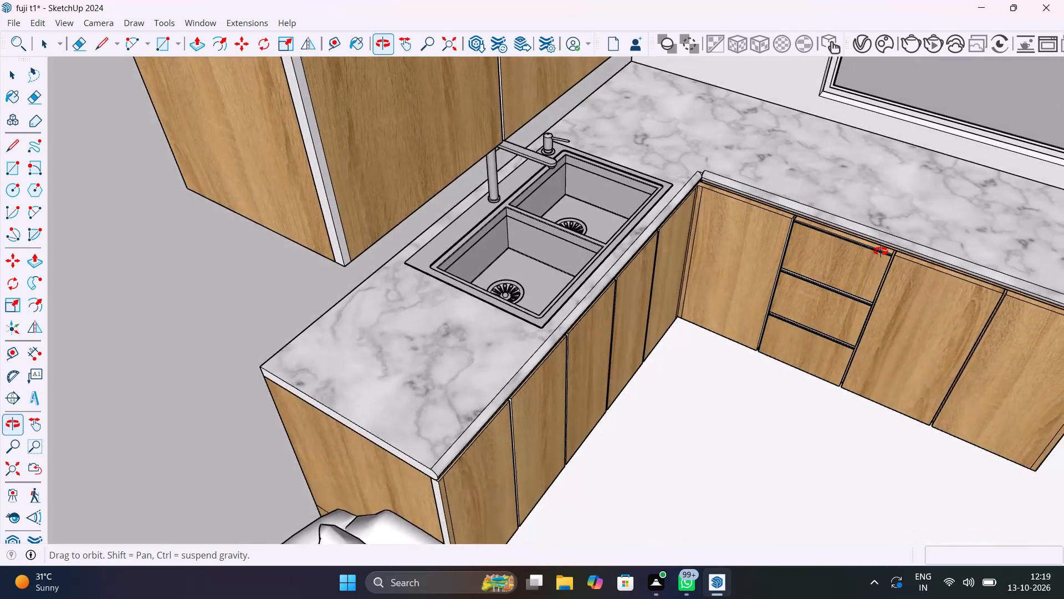
{"action": "middle_click_drag", "start_coordinate": [881, 251], "coordinate": [666, 217]}
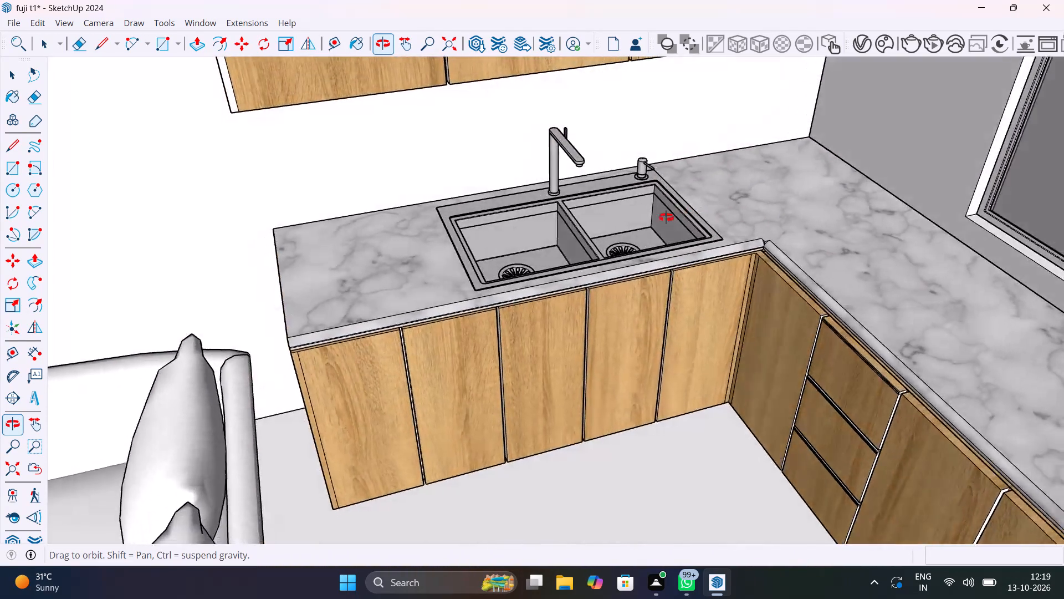
{"action": "middle_click_drag", "start_coordinate": [666, 217], "coordinate": [587, 309]}
{"action": "scroll", "coordinate": [599, 314], "scroll_direction": "down", "scroll_amount": 13}
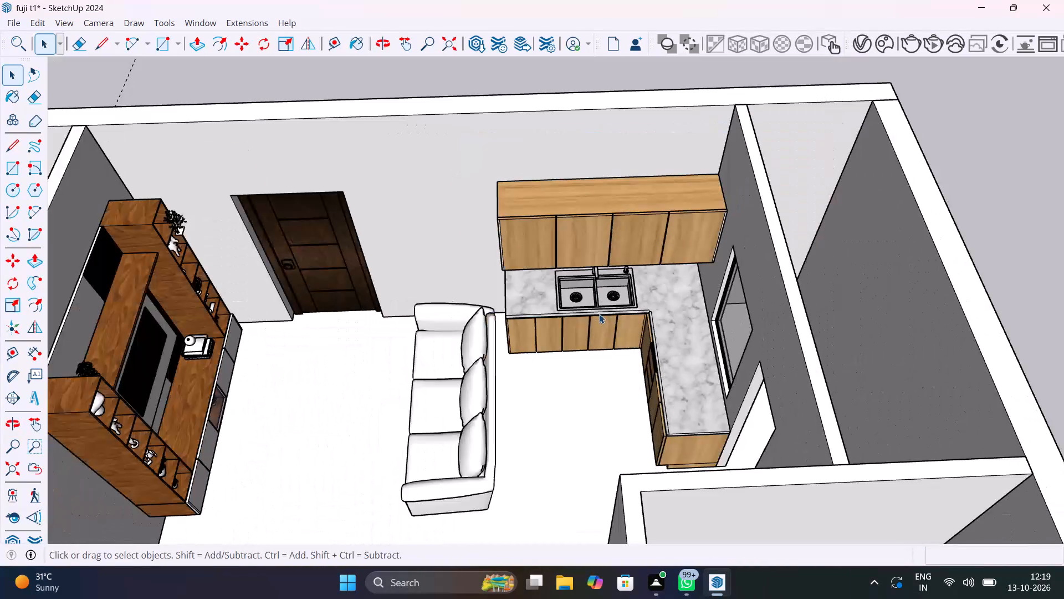
{"action": "middle_click_drag", "start_coordinate": [598, 334], "coordinate": [787, 255]}
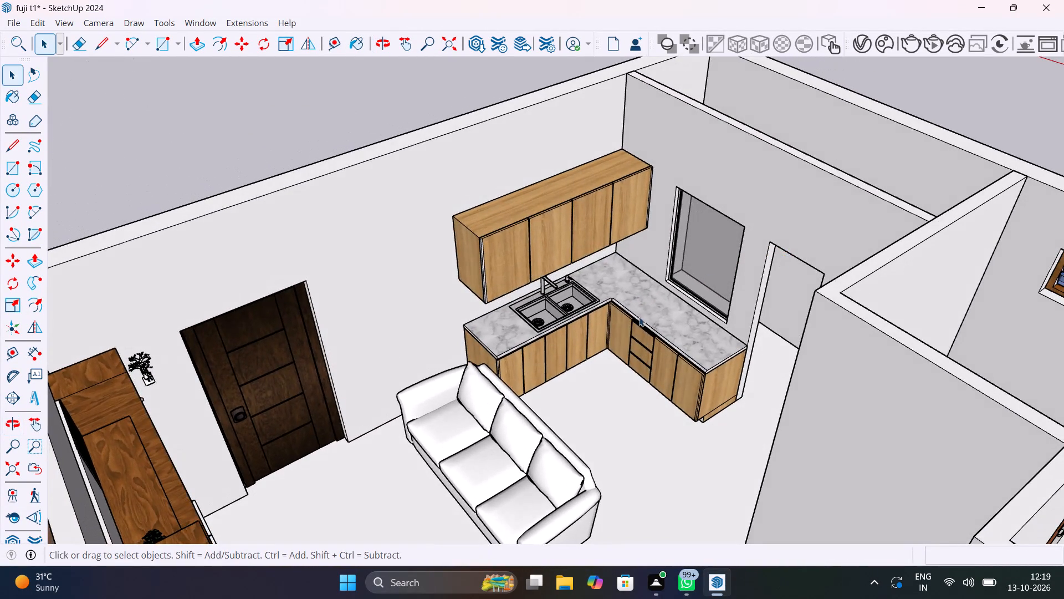
{"action": "scroll", "coordinate": [640, 326], "scroll_direction": "up", "scroll_amount": 5}
{"action": "scroll", "coordinate": [491, 276], "scroll_direction": "up", "scroll_amount": 1}
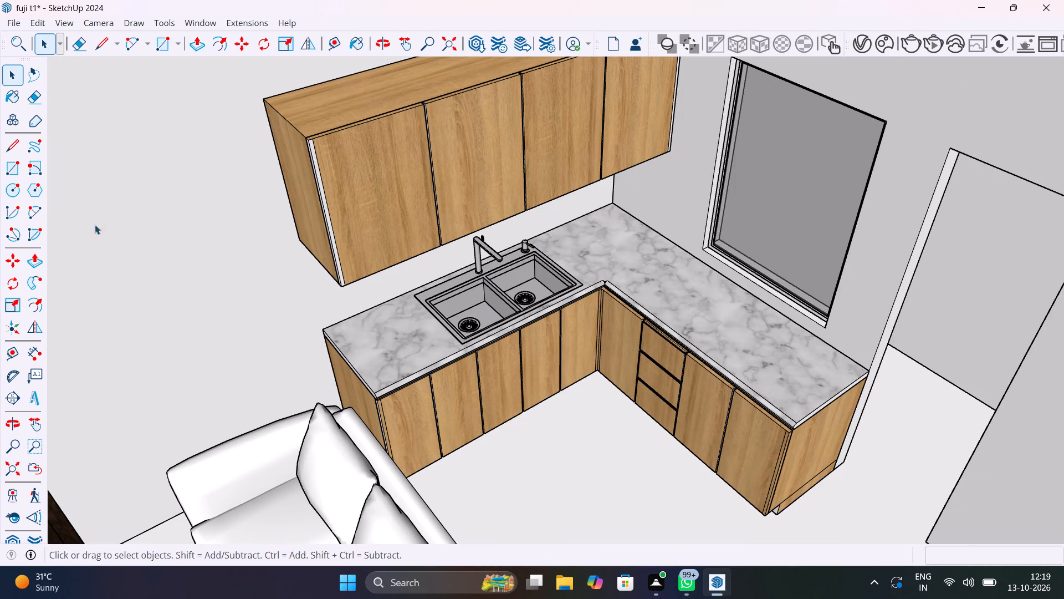
Sample Wood 13-11 100cm from the wall cabinet door and paint the white front edge of the cabinet's side panel with it.
{"action": "left_click", "coordinate": [15, 92]}
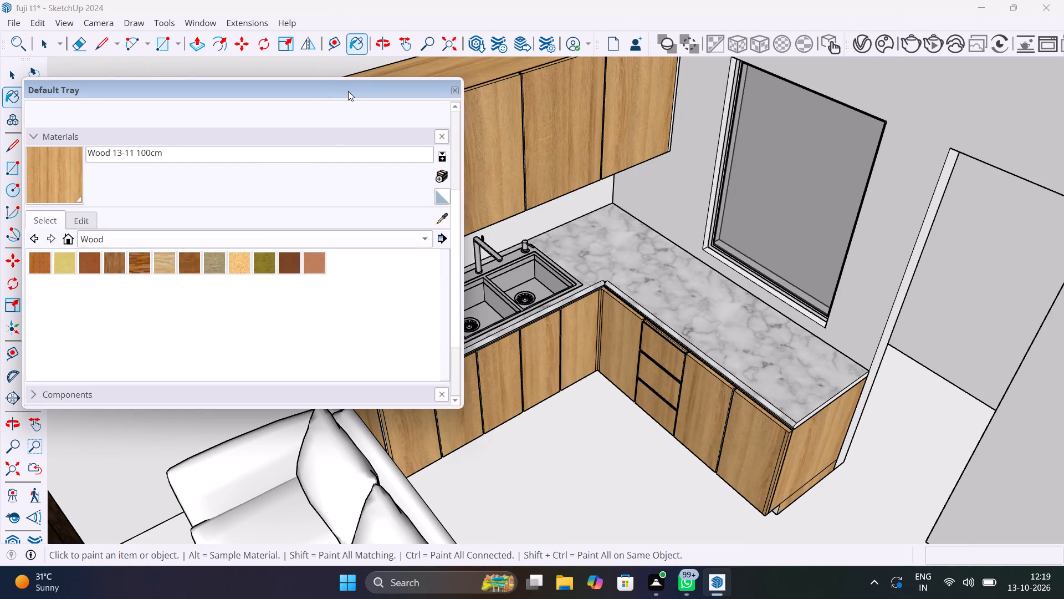
{"action": "left_click_drag", "start_coordinate": [348, 91], "coordinate": [426, 354]}
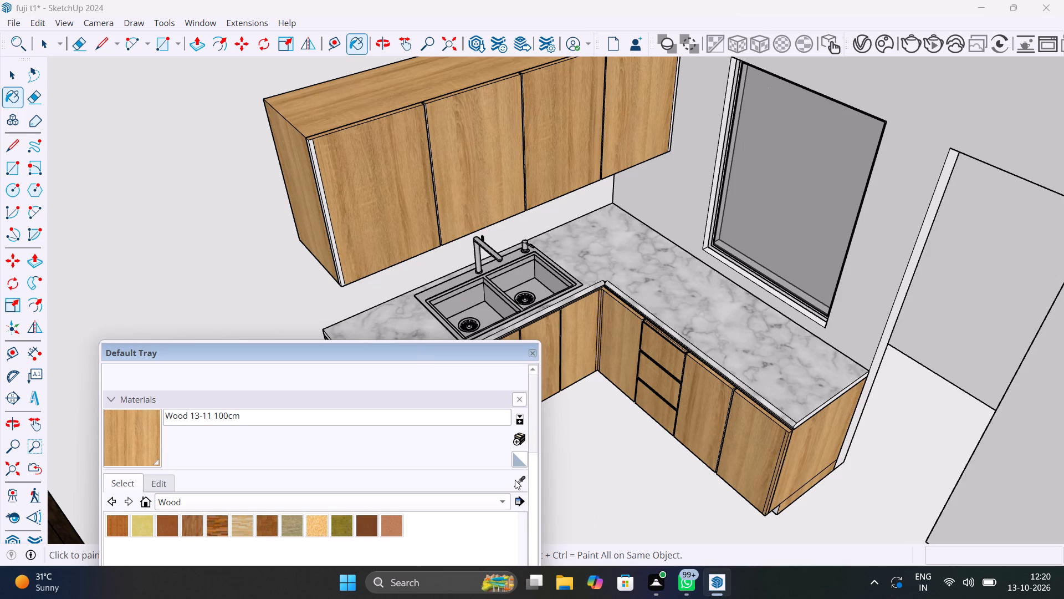
{"action": "left_click", "coordinate": [519, 486]}
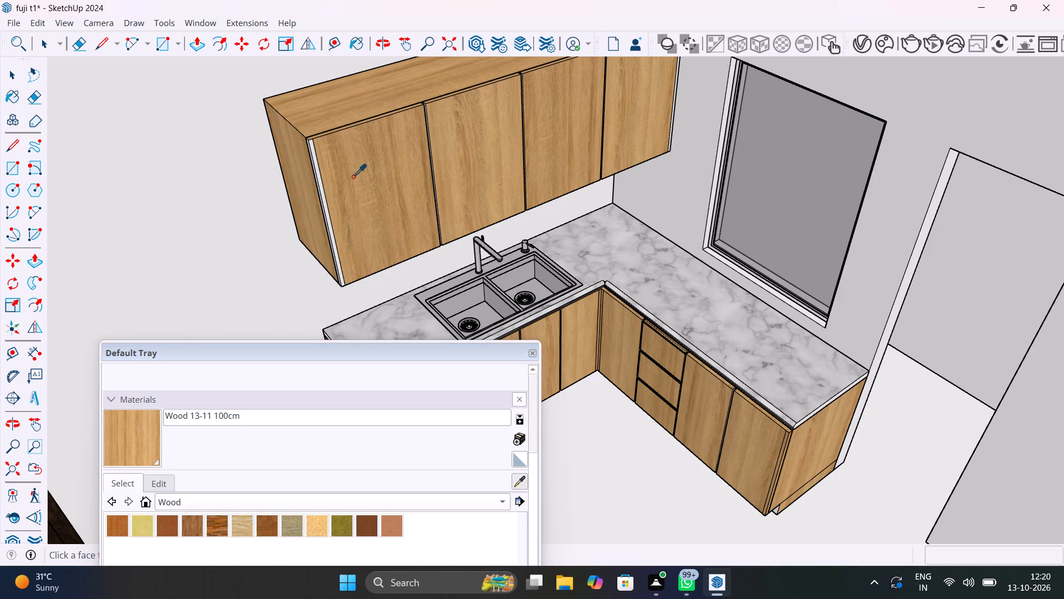
{"action": "left_click", "coordinate": [353, 176]}
{"action": "scroll", "coordinate": [309, 169], "scroll_direction": "up", "scroll_amount": 10}
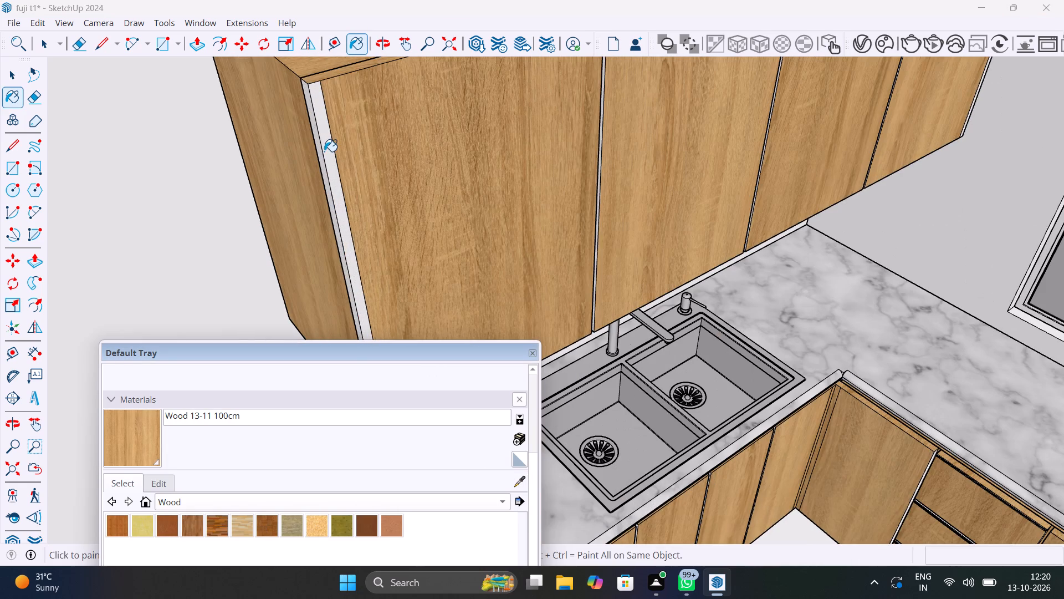
{"action": "left_click", "coordinate": [324, 151]}
{"action": "scroll", "coordinate": [352, 206], "scroll_direction": "down", "scroll_amount": 16}
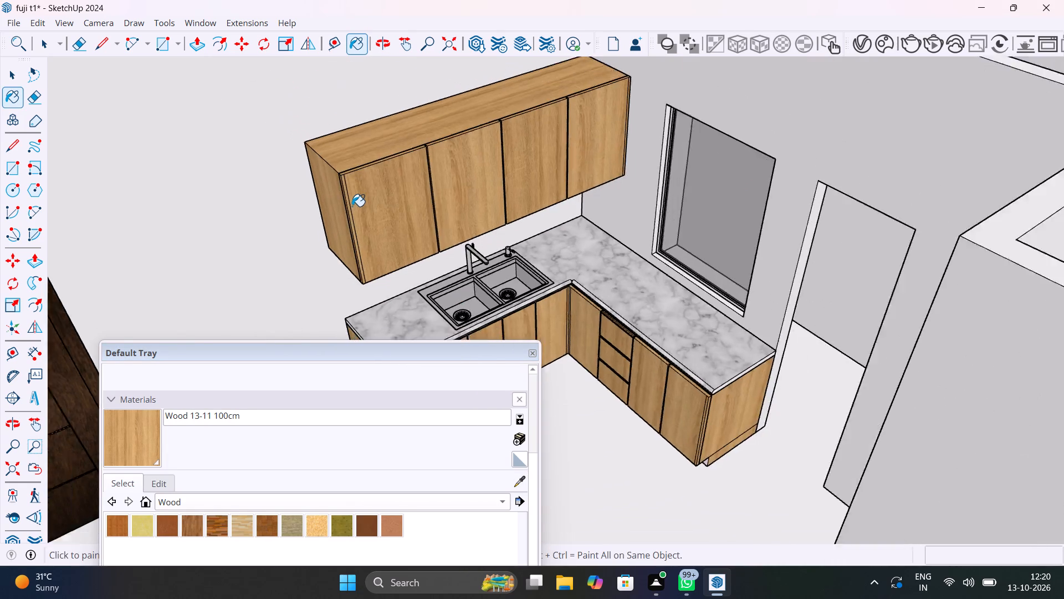
{"action": "scroll", "coordinate": [352, 206], "scroll_direction": "down", "scroll_amount": 3}
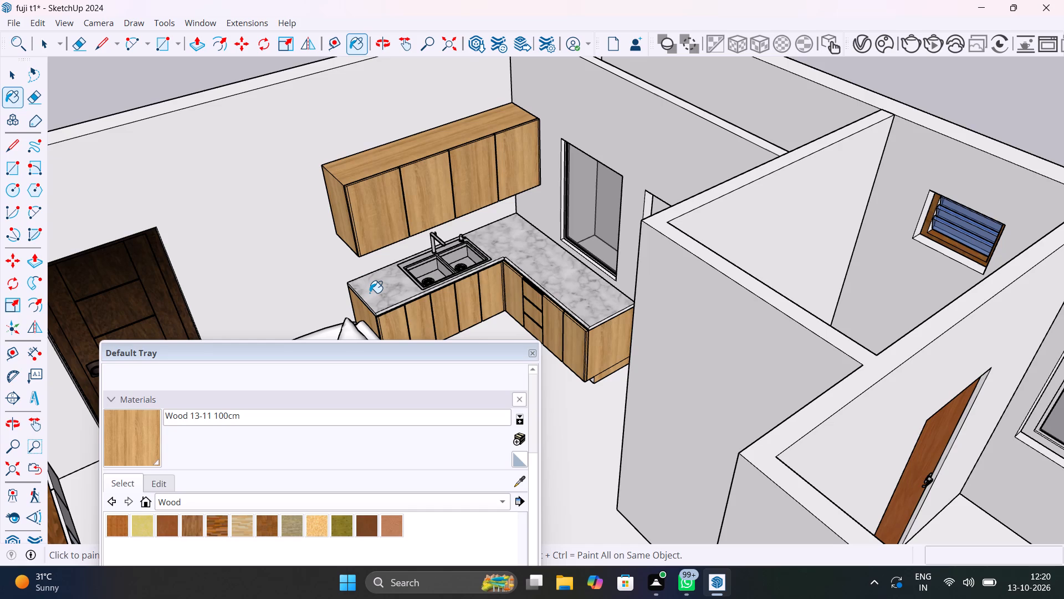
{"action": "key", "text": "space"}
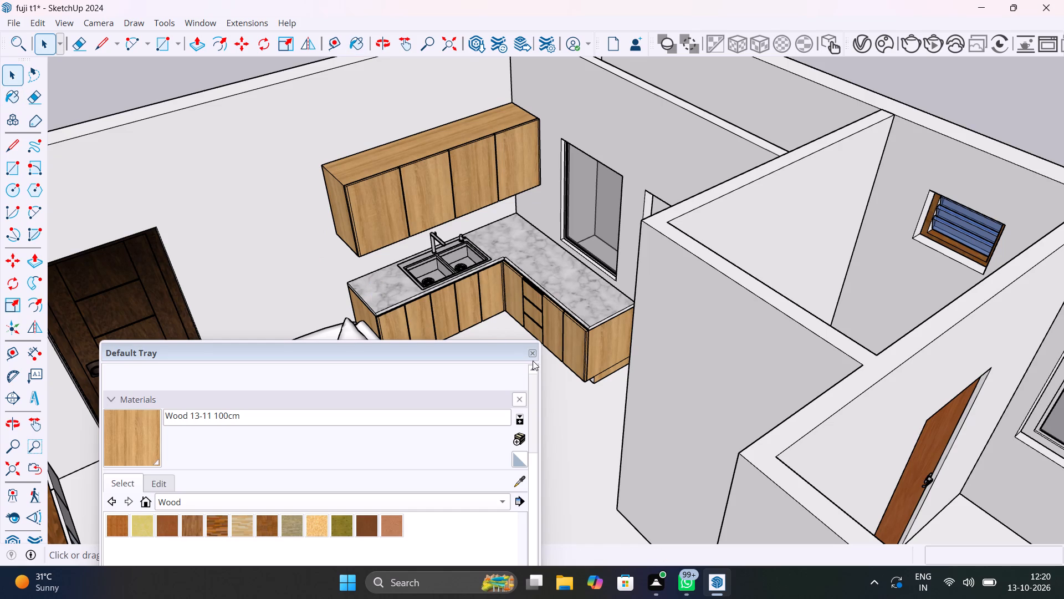
{"action": "left_click", "coordinate": [533, 355]}
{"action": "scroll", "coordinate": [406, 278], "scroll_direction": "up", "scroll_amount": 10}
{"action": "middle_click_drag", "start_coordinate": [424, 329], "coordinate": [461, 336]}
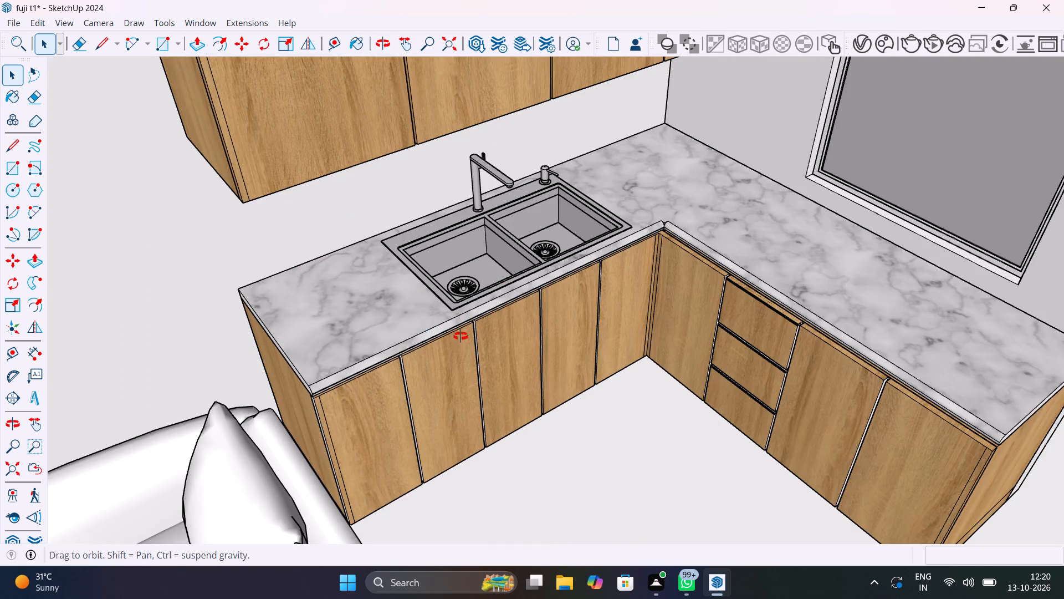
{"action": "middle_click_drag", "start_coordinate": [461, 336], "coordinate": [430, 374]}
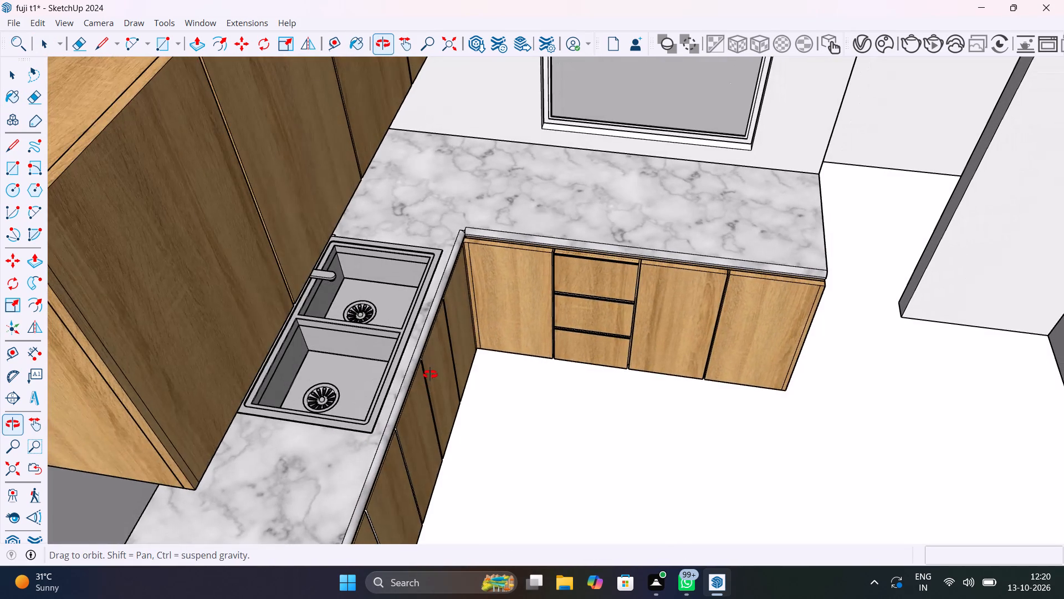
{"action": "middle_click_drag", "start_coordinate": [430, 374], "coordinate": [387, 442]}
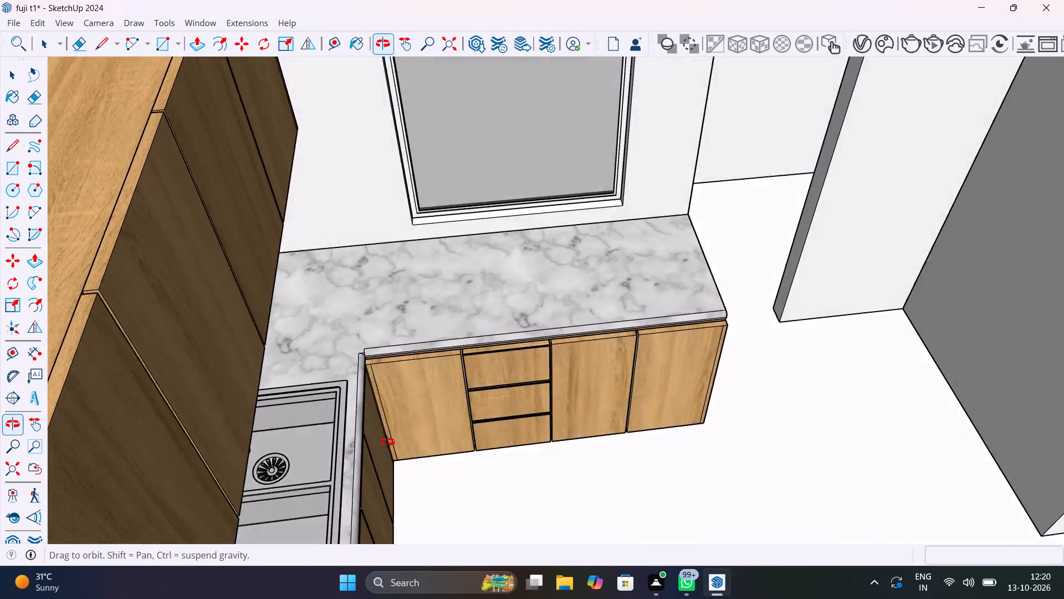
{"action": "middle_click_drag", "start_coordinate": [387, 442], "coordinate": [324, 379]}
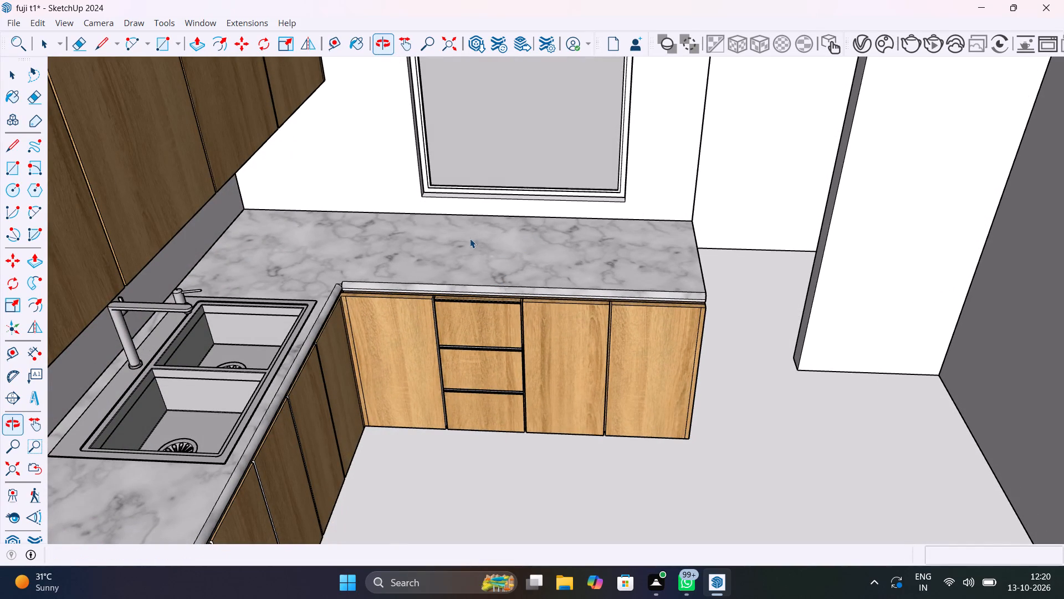
Search the 3D Warehouse for gas stove.
{"action": "scroll", "coordinate": [470, 238], "scroll_direction": "down", "scroll_amount": 9}
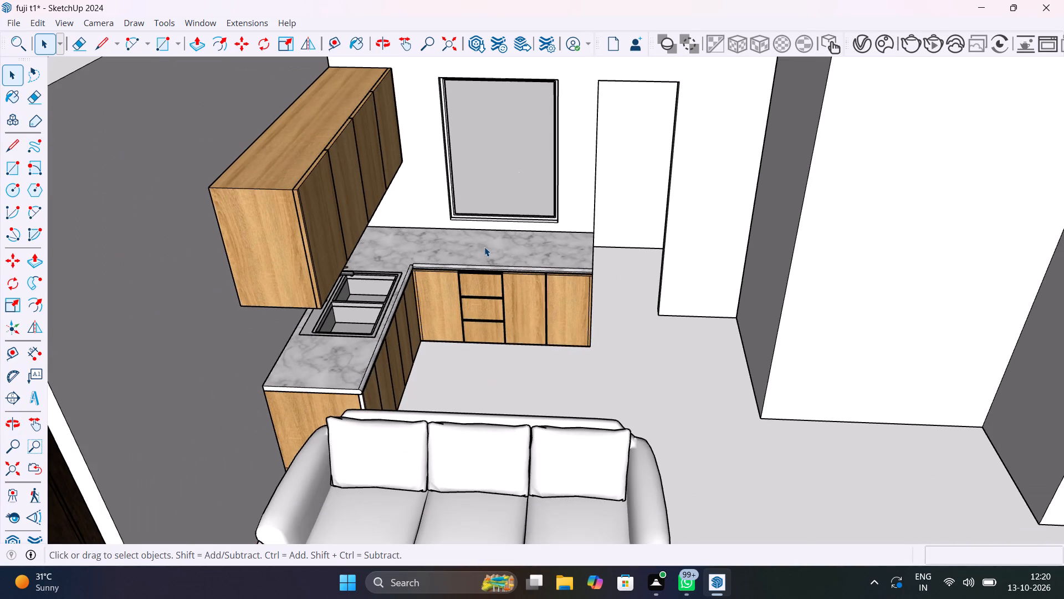
{"action": "middle_click_drag", "start_coordinate": [484, 246], "coordinate": [444, 385]}
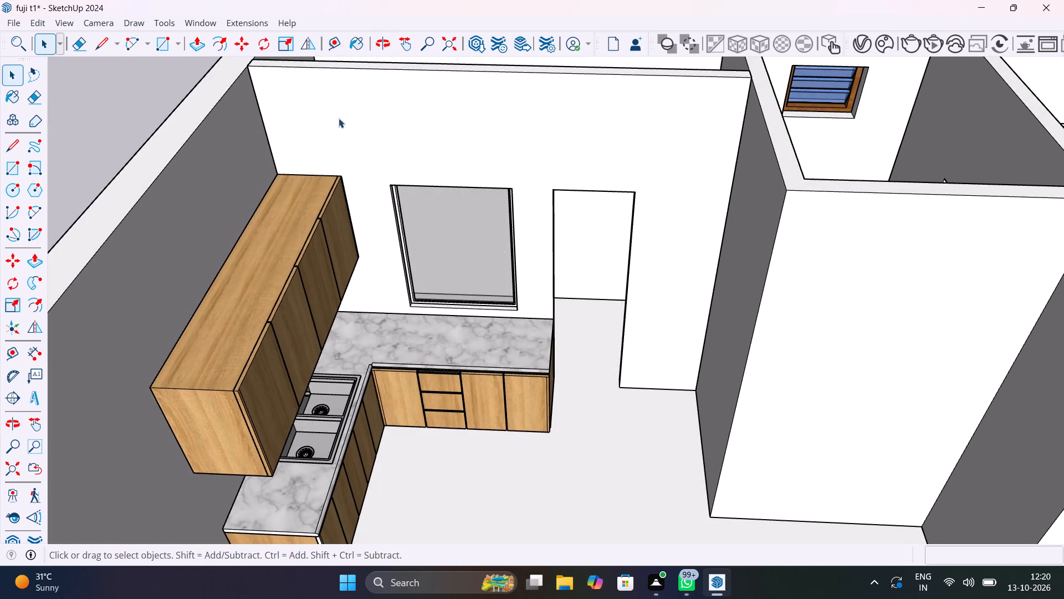
{"action": "left_click", "coordinate": [205, 26]}
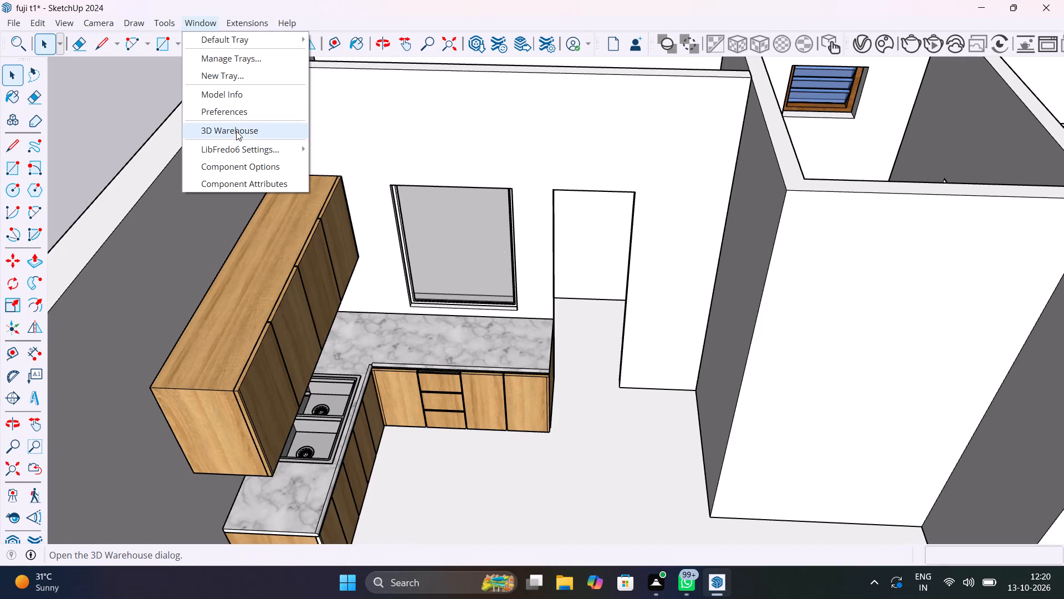
{"action": "left_click", "coordinate": [236, 131]}
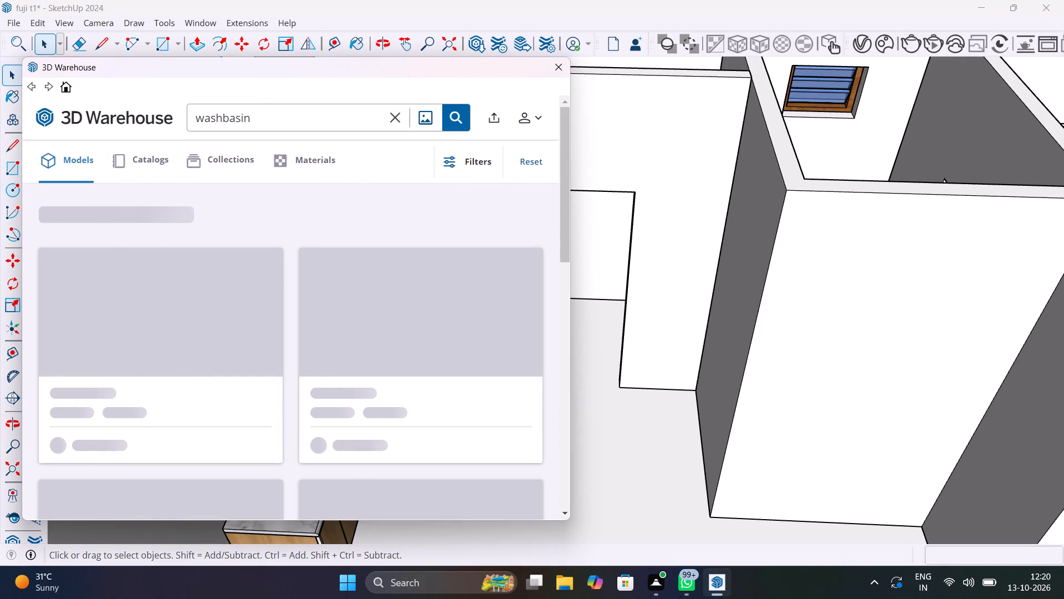
{"action": "left_click_drag", "start_coordinate": [277, 112], "coordinate": [190, 111]}
{"action": "key", "text": "BackSpace"}
{"action": "type", "text": "gas"}
{"action": "key", "text": "space"}
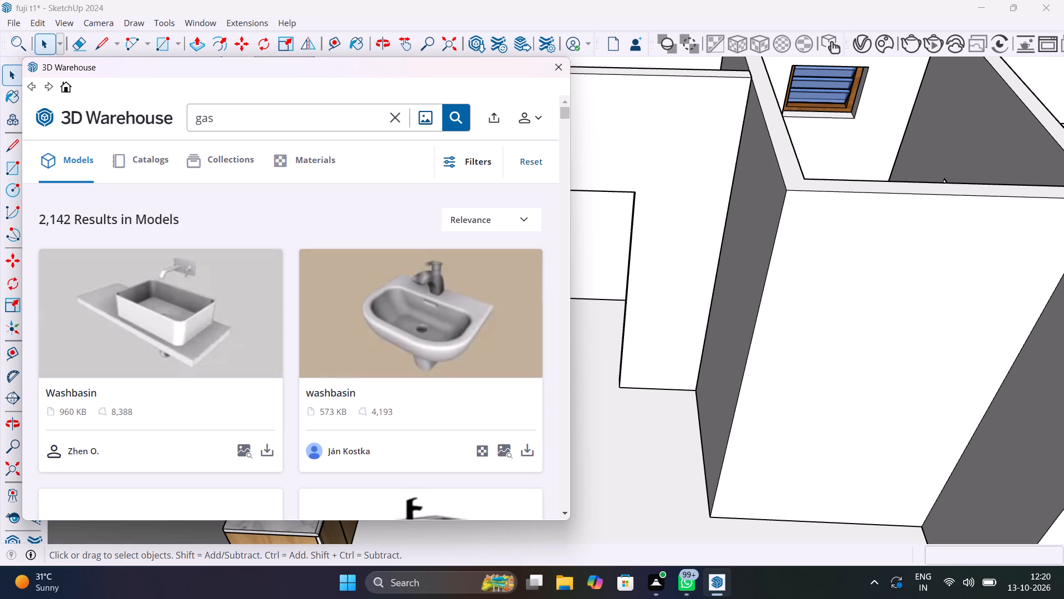
{"action": "type", "text": "sti"}
{"action": "key", "text": "BackSpace"}
{"action": "type", "text": "ove"}
{"action": "key", "text": "Return"}
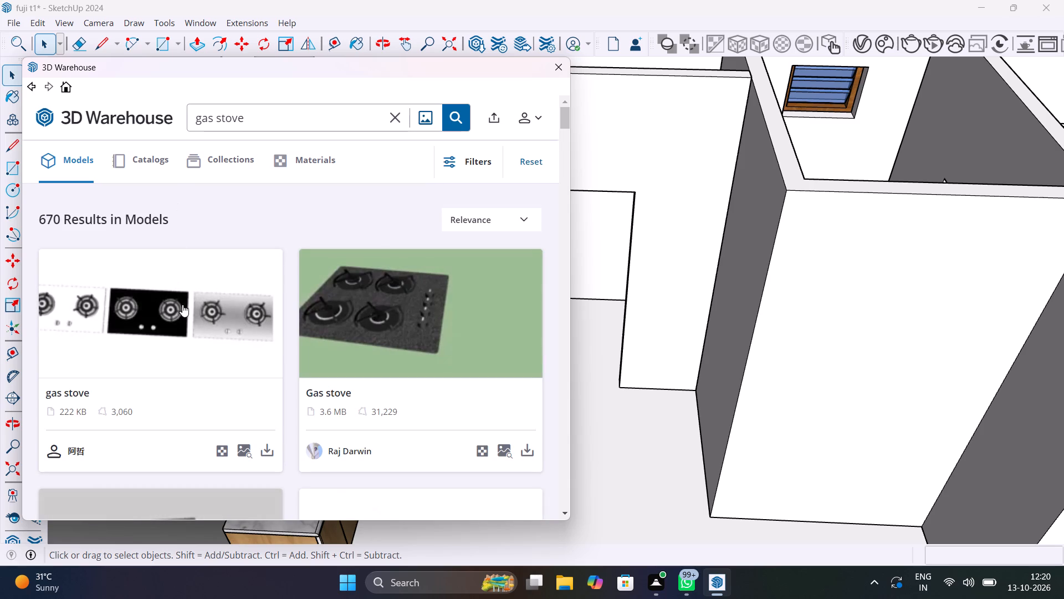
Examine the gas stove models in the search results for one suited to the kitchen countertop.
{"action": "scroll", "coordinate": [182, 348], "scroll_direction": "down", "scroll_amount": 3}
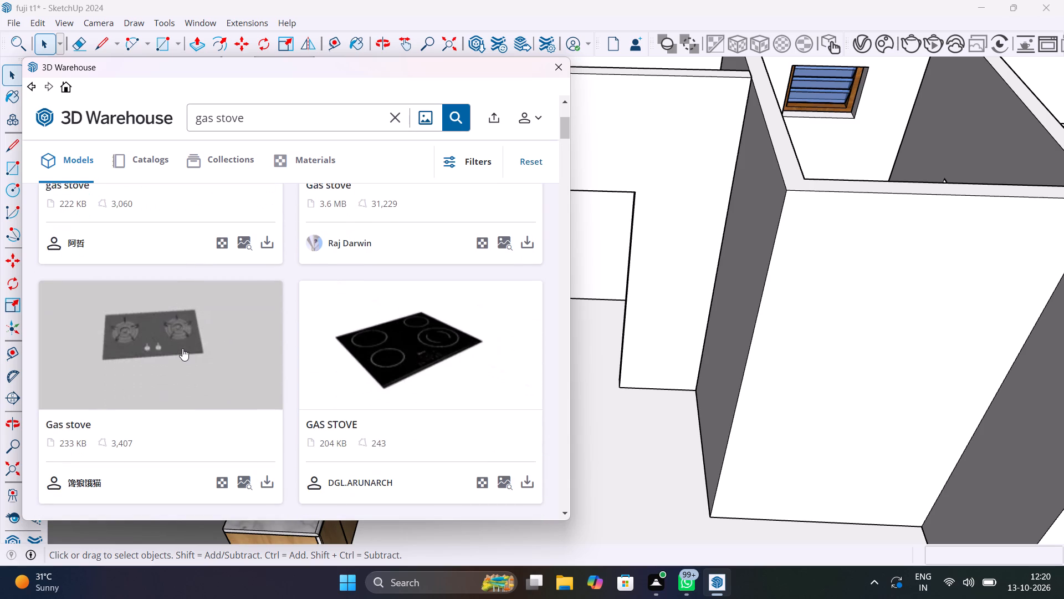
{"action": "scroll", "coordinate": [182, 348], "scroll_direction": "down", "scroll_amount": 3}
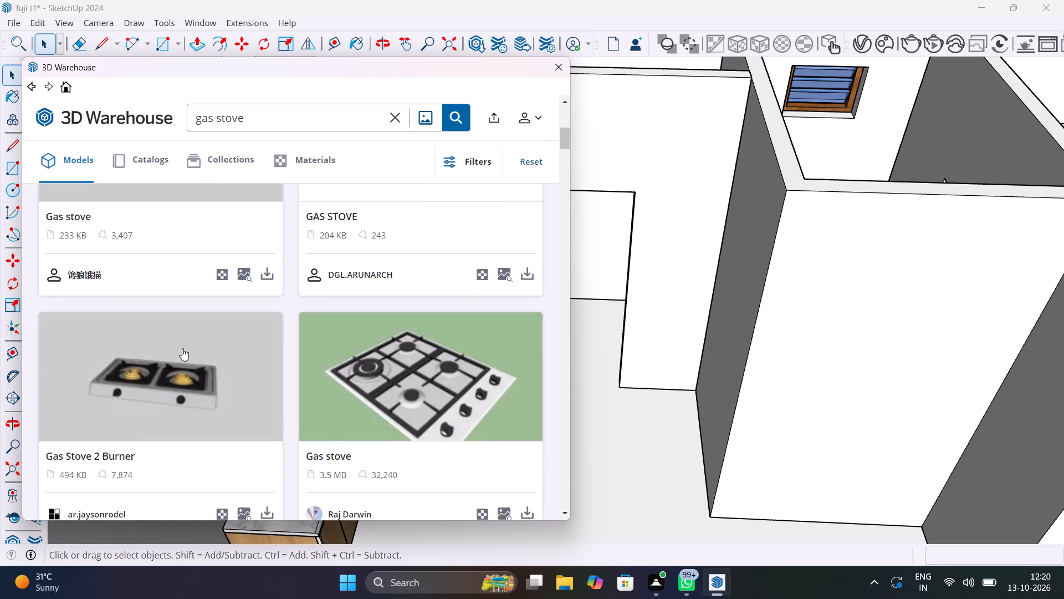
{"action": "scroll", "coordinate": [182, 348], "scroll_direction": "down", "scroll_amount": 4}
{"action": "scroll", "coordinate": [182, 348], "scroll_direction": "up", "scroll_amount": 2}
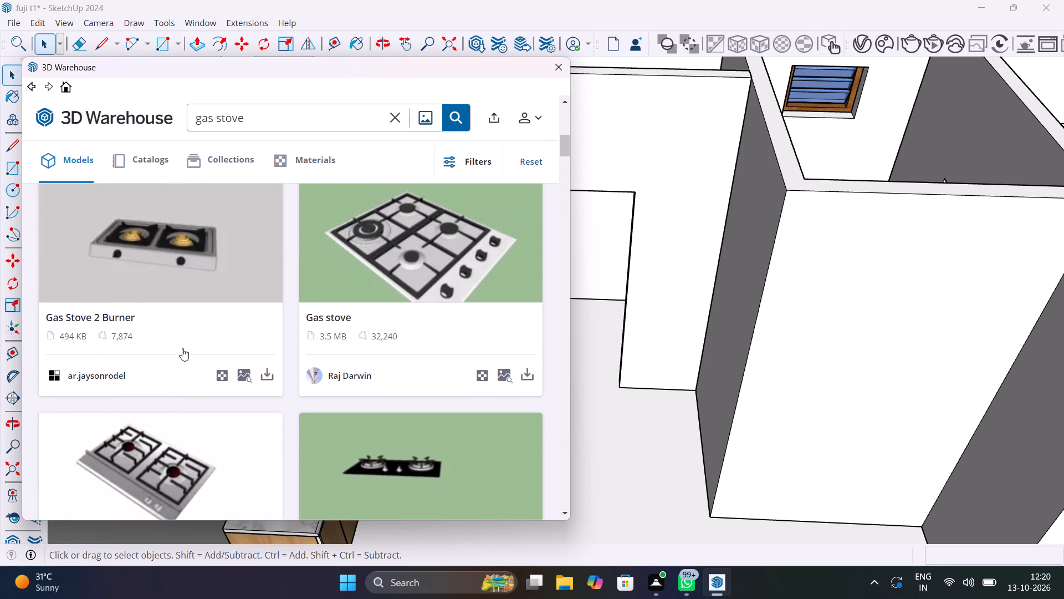
{"action": "scroll", "coordinate": [182, 348], "scroll_direction": "down", "scroll_amount": 7}
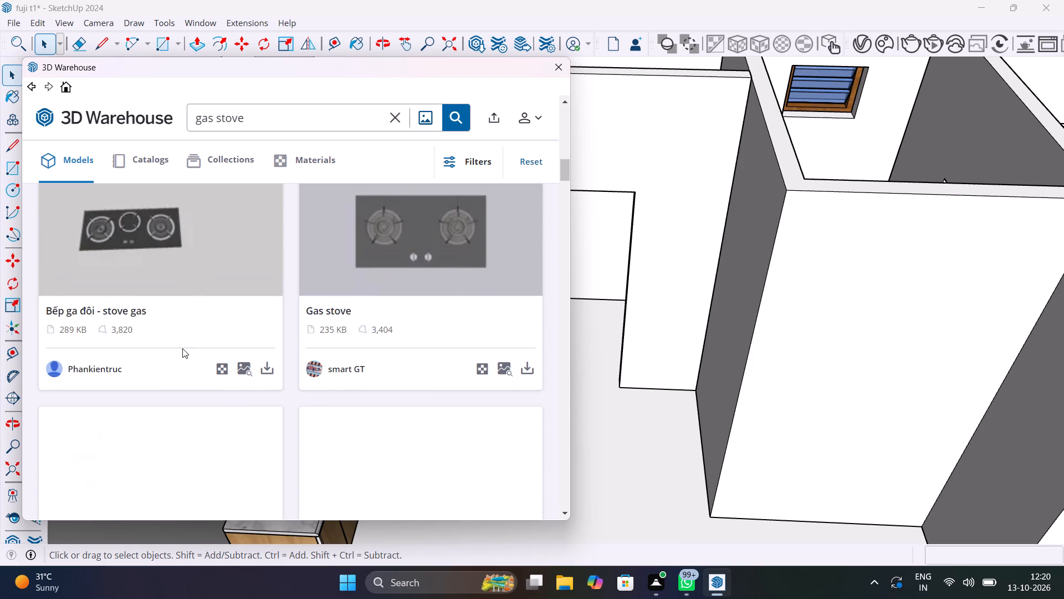
{"action": "scroll", "coordinate": [182, 348], "scroll_direction": "down", "scroll_amount": 2}
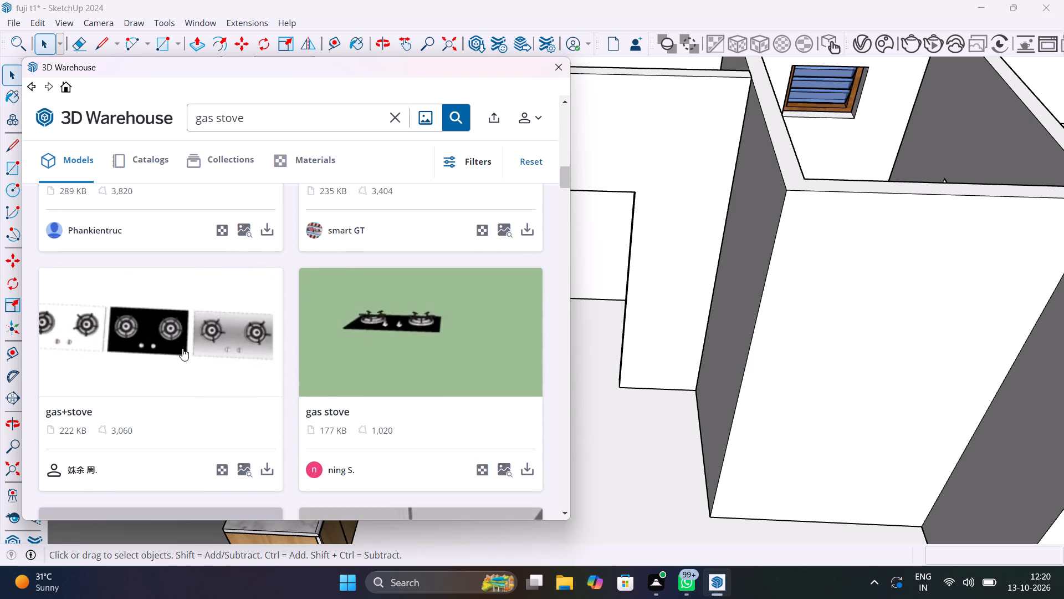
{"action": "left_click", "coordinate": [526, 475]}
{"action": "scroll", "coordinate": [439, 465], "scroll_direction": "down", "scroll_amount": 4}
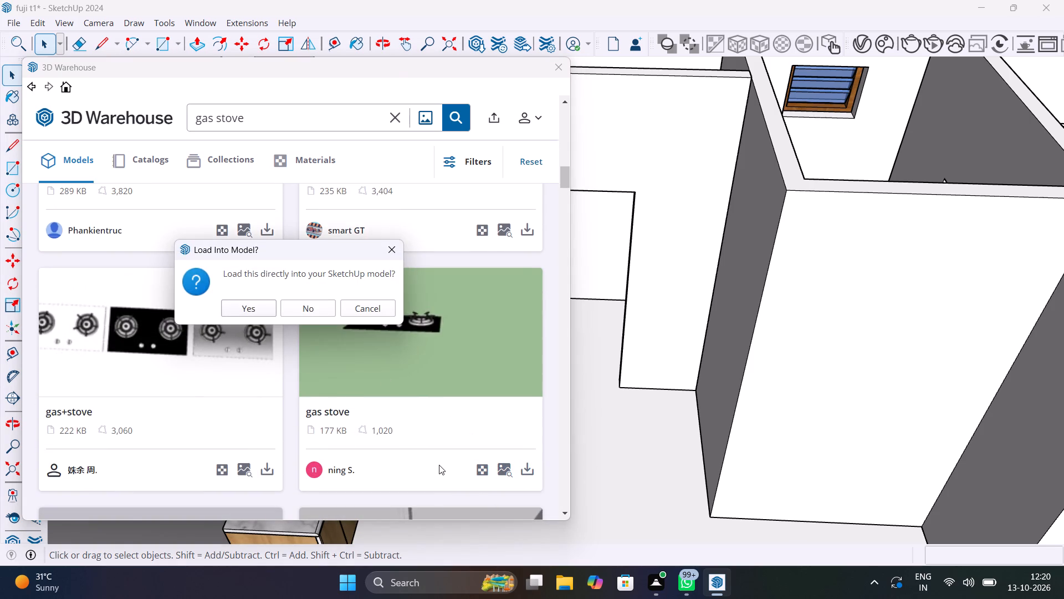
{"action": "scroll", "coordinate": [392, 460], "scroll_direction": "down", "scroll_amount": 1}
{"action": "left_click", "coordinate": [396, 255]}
Look through the further gas stove results and compare them with the earlier models.
{"action": "scroll", "coordinate": [339, 387], "scroll_direction": "down", "scroll_amount": 3}
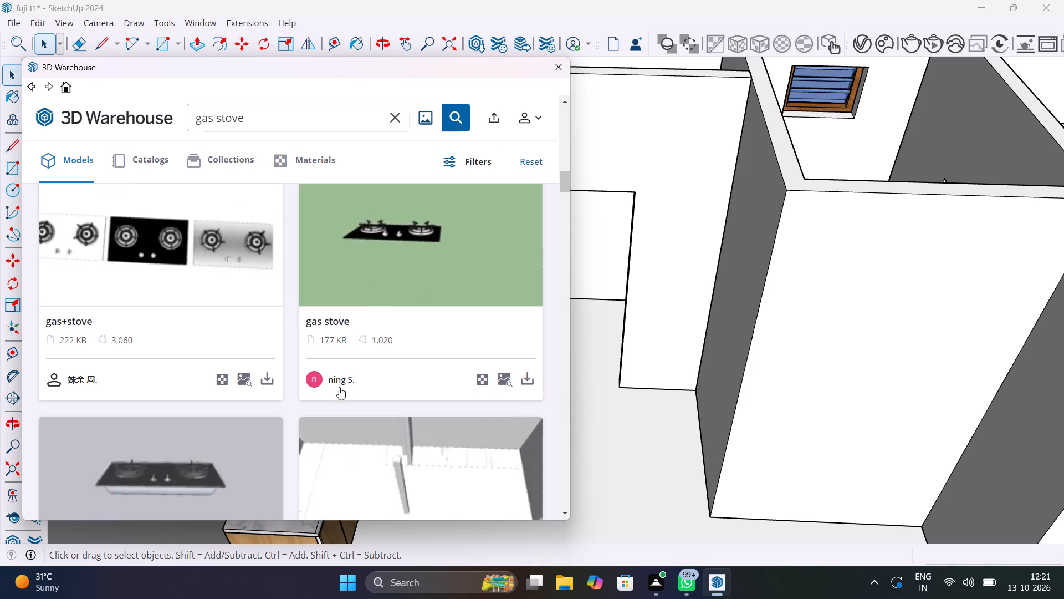
{"action": "scroll", "coordinate": [339, 387], "scroll_direction": "down", "scroll_amount": 6}
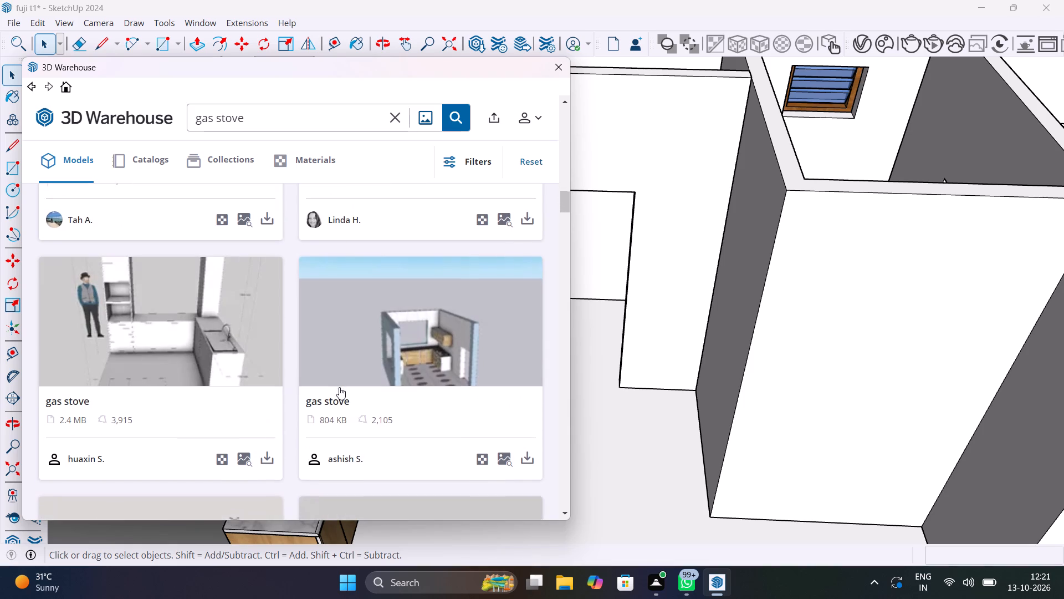
{"action": "scroll", "coordinate": [339, 387], "scroll_direction": "down", "scroll_amount": 7}
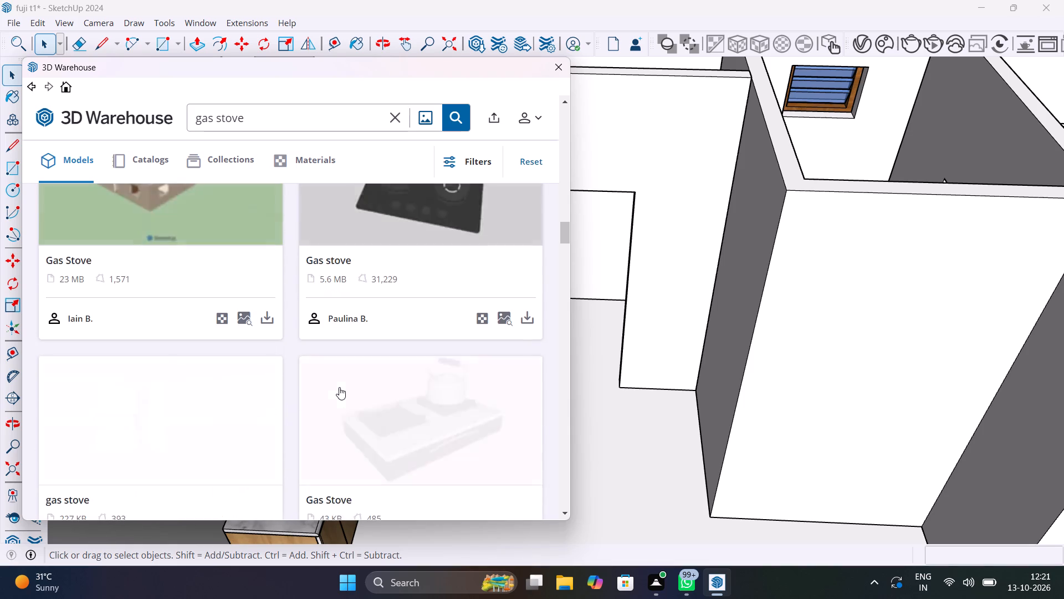
{"action": "scroll", "coordinate": [339, 387], "scroll_direction": "down", "scroll_amount": 2}
{"action": "scroll", "coordinate": [339, 387], "scroll_direction": "up", "scroll_amount": 4}
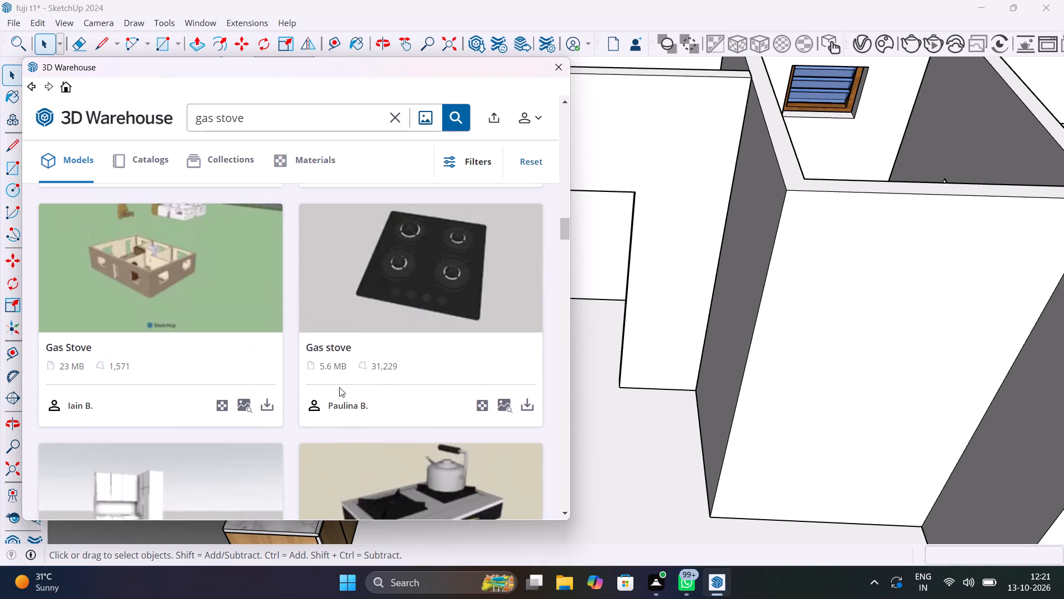
{"action": "scroll", "coordinate": [339, 387], "scroll_direction": "down", "scroll_amount": 10}
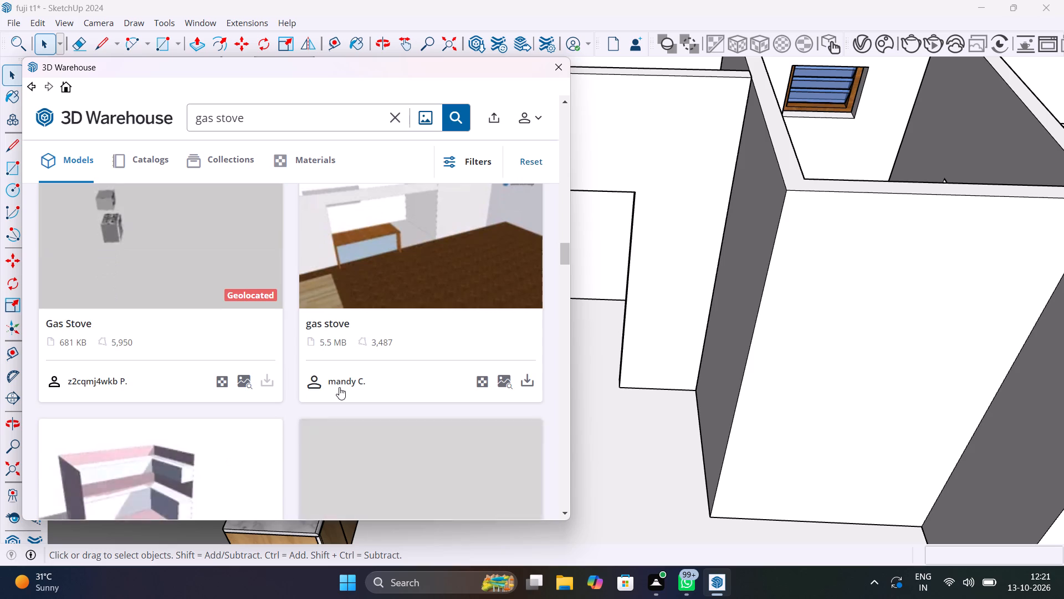
{"action": "scroll", "coordinate": [339, 387], "scroll_direction": "down", "scroll_amount": 7}
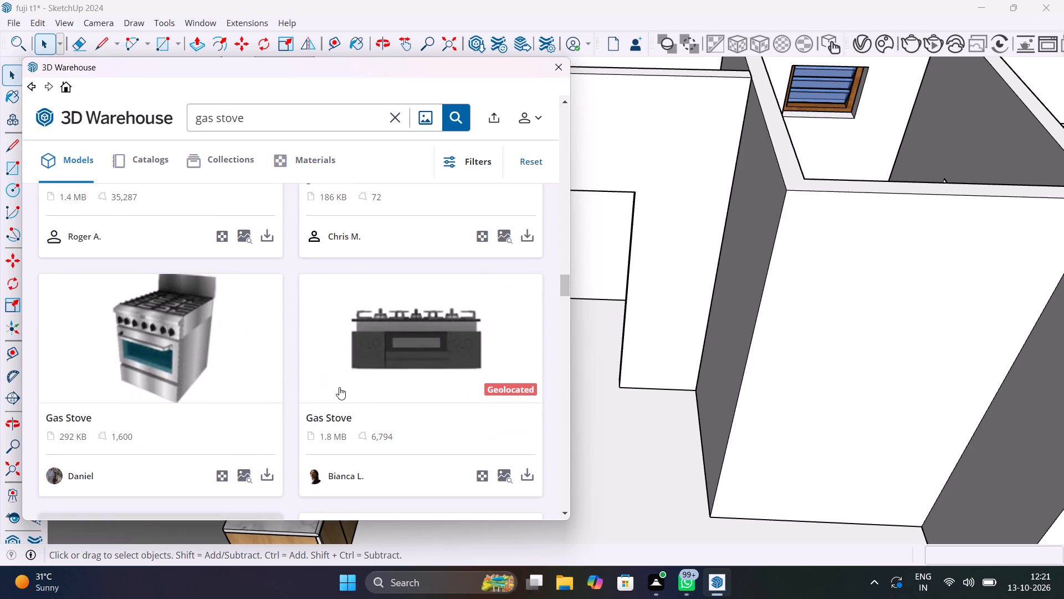
{"action": "scroll", "coordinate": [339, 387], "scroll_direction": "down", "scroll_amount": 6}
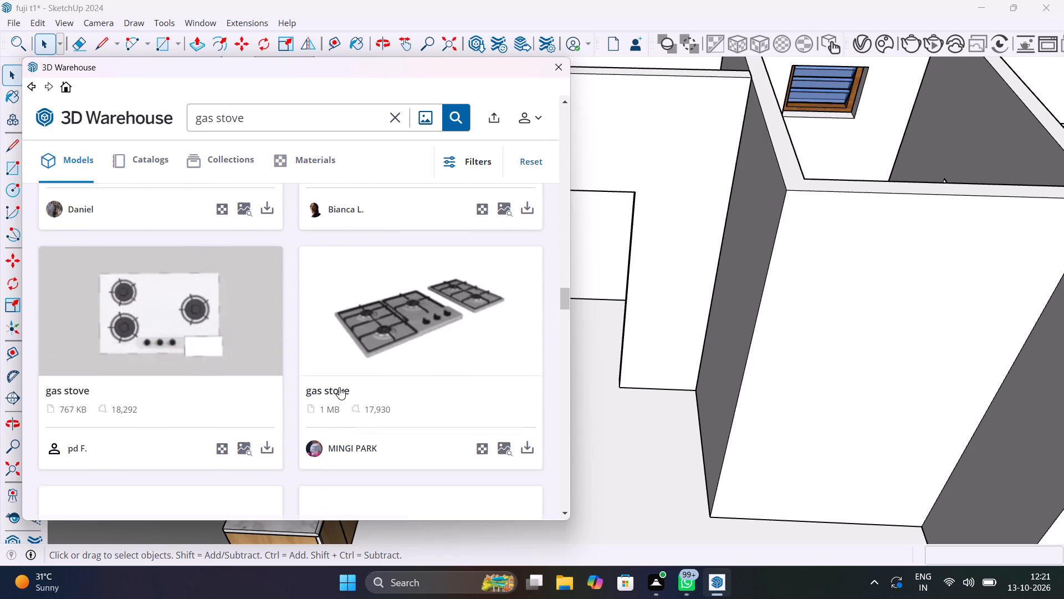
{"action": "scroll", "coordinate": [339, 387], "scroll_direction": "down", "scroll_amount": 4}
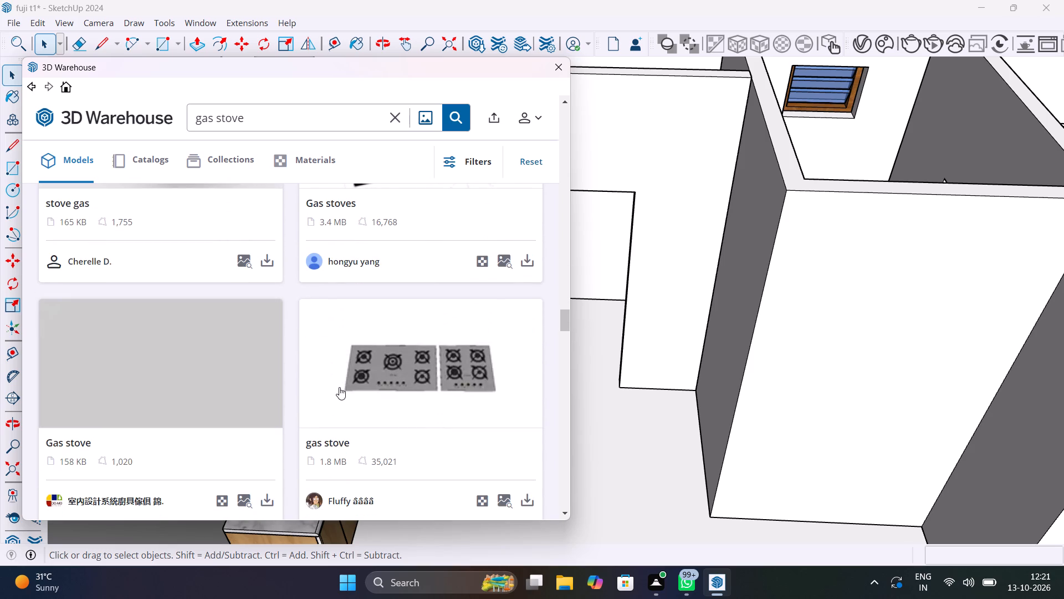
{"action": "scroll", "coordinate": [339, 387], "scroll_direction": "down", "scroll_amount": 6}
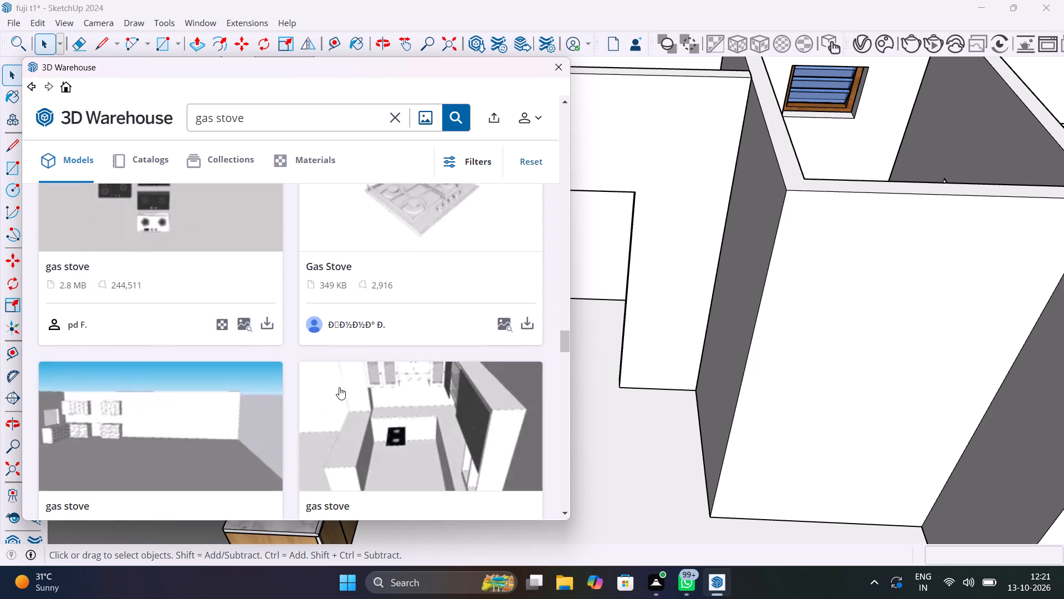
{"action": "scroll", "coordinate": [339, 387], "scroll_direction": "down", "scroll_amount": 8}
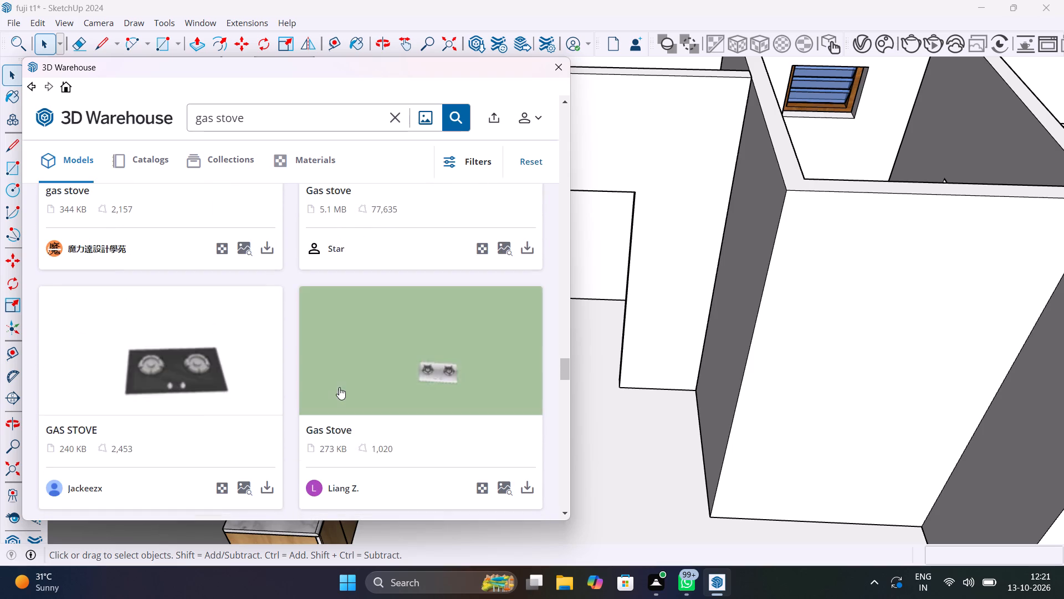
{"action": "scroll", "coordinate": [339, 387], "scroll_direction": "down", "scroll_amount": 6}
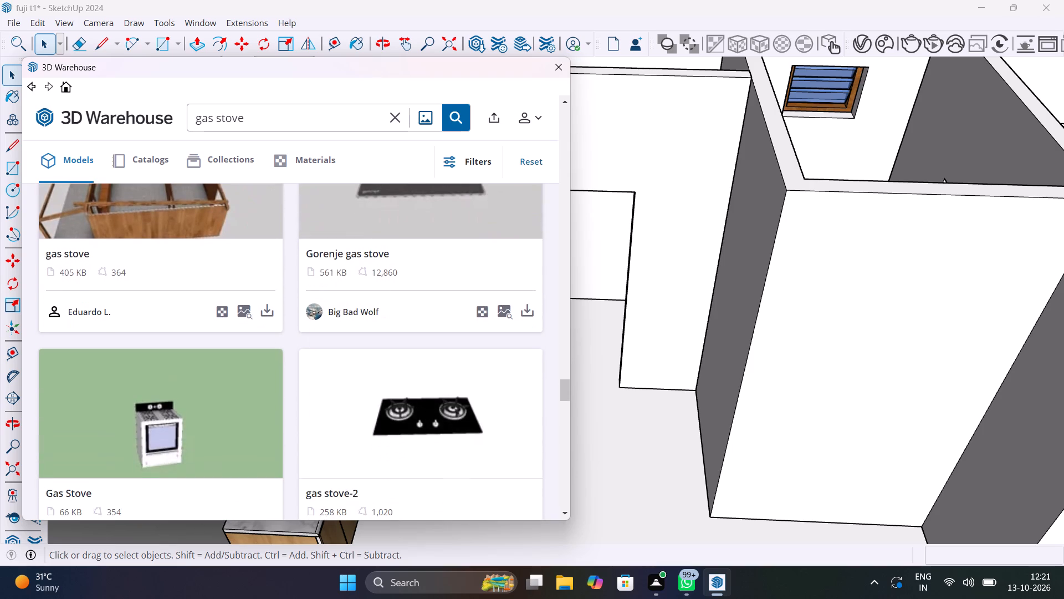
{"action": "scroll", "coordinate": [339, 387], "scroll_direction": "down", "scroll_amount": 9}
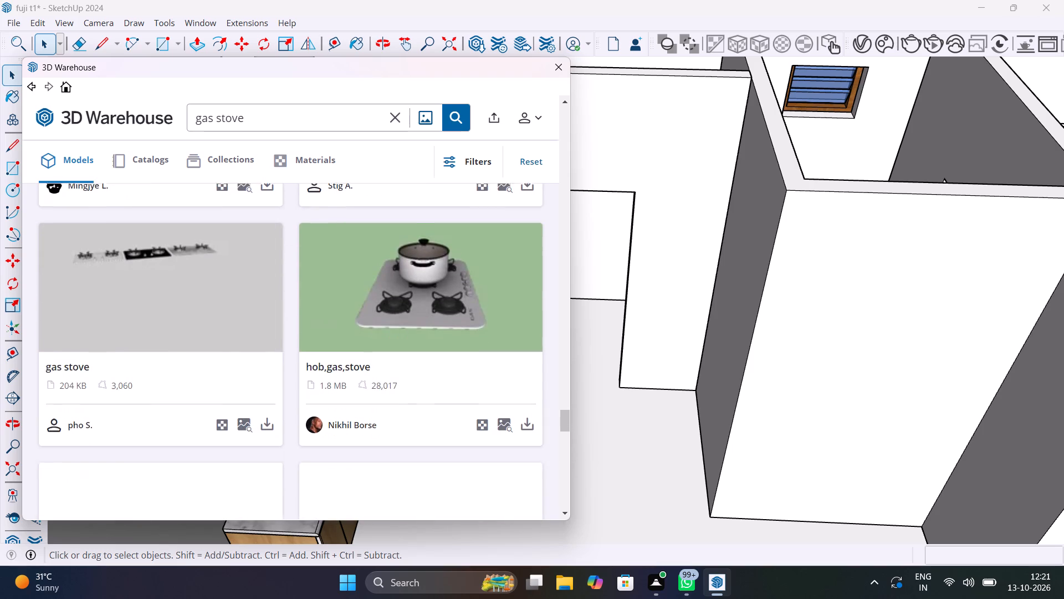
{"action": "scroll", "coordinate": [339, 387], "scroll_direction": "down", "scroll_amount": 5}
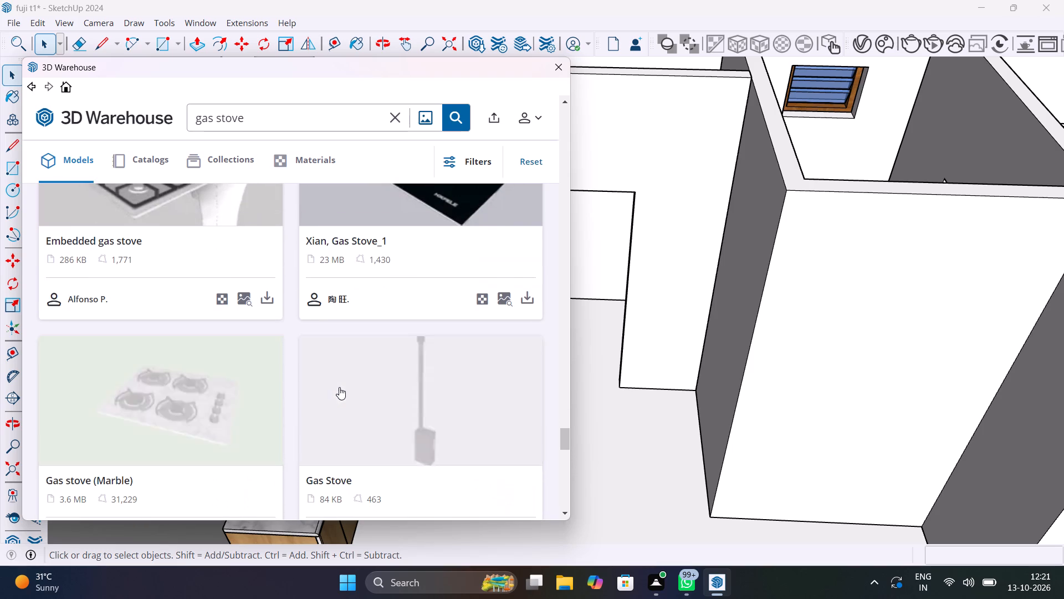
{"action": "scroll", "coordinate": [339, 387], "scroll_direction": "down", "scroll_amount": 7}
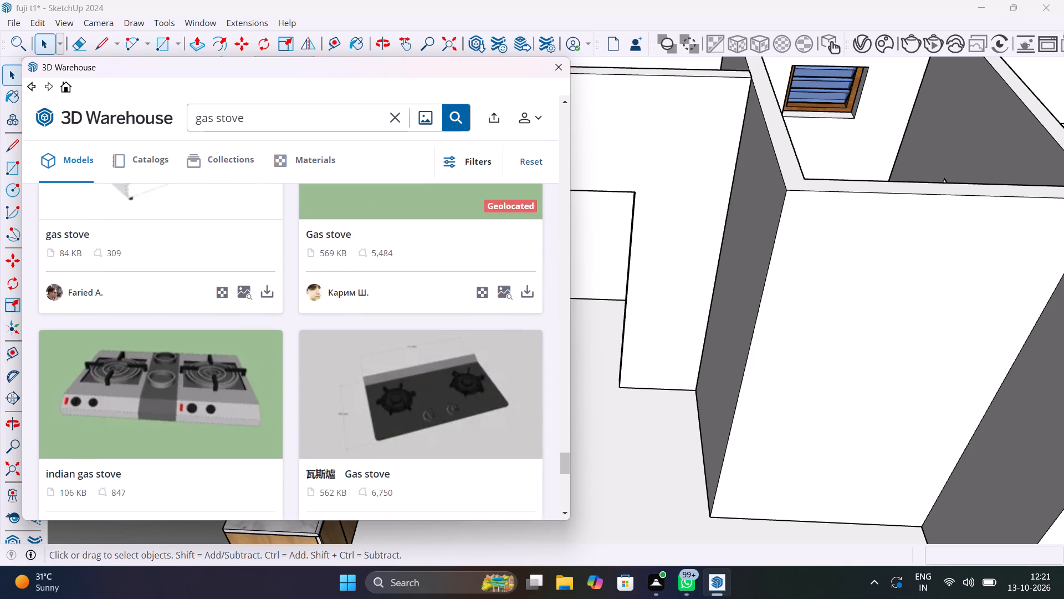
{"action": "scroll", "coordinate": [339, 387], "scroll_direction": "down", "scroll_amount": 6}
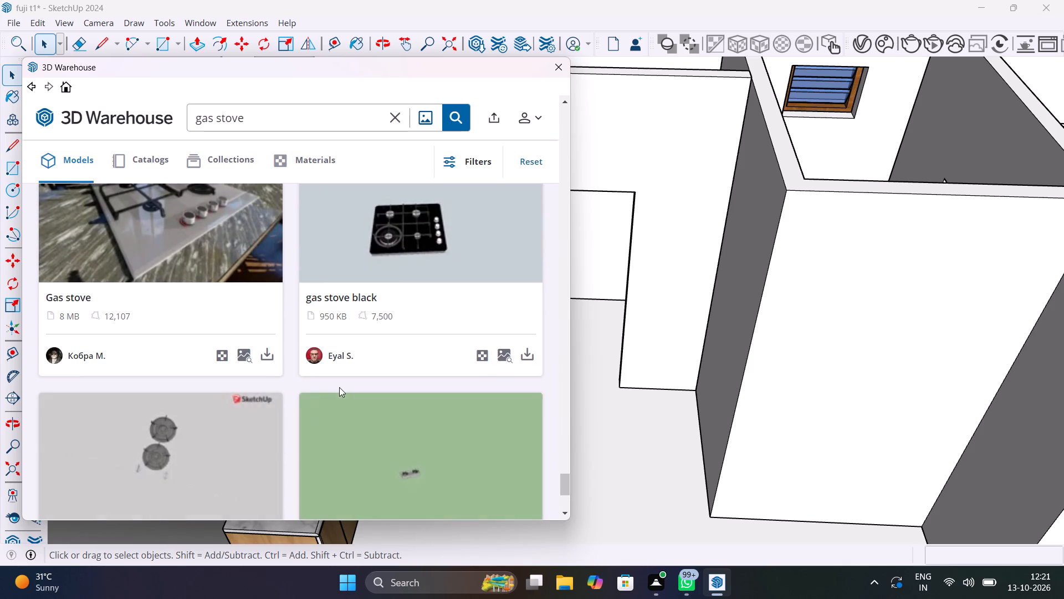
{"action": "scroll", "coordinate": [339, 387], "scroll_direction": "down", "scroll_amount": 4}
{"action": "scroll", "coordinate": [339, 387], "scroll_direction": "up", "scroll_amount": 19}
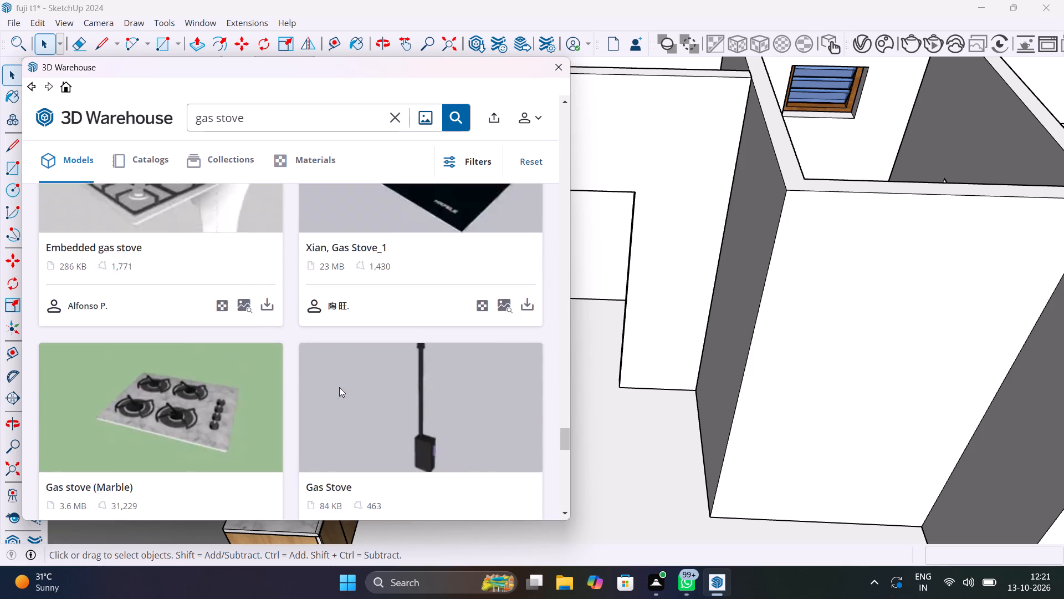
{"action": "scroll", "coordinate": [339, 387], "scroll_direction": "up", "scroll_amount": 20}
{"action": "scroll", "coordinate": [339, 387], "scroll_direction": "up", "scroll_amount": 18}
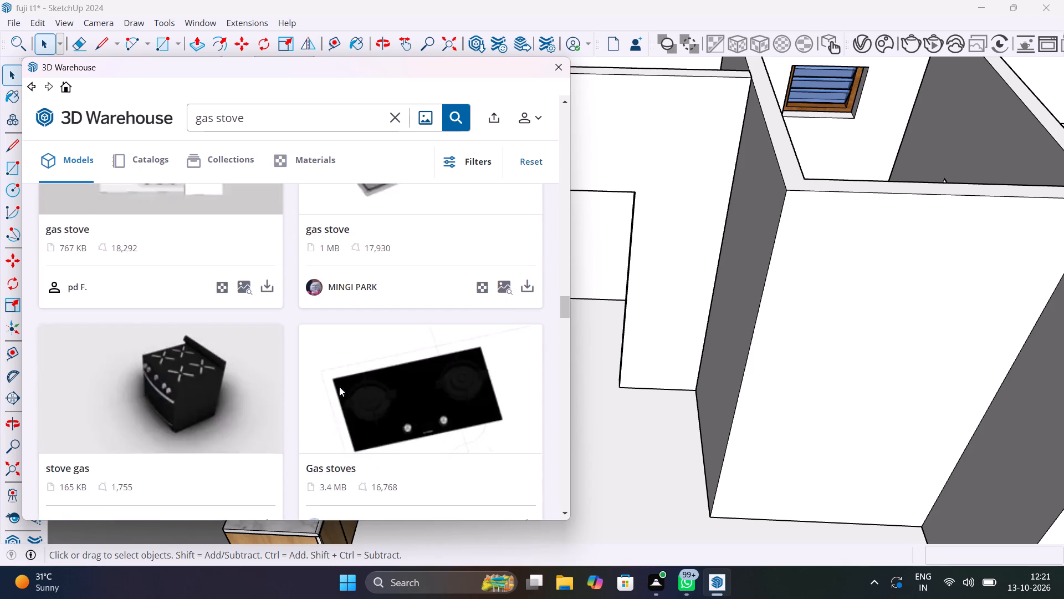
{"action": "scroll", "coordinate": [339, 387], "scroll_direction": "up", "scroll_amount": 17}
{"action": "scroll", "coordinate": [339, 387], "scroll_direction": "up", "scroll_amount": 13}
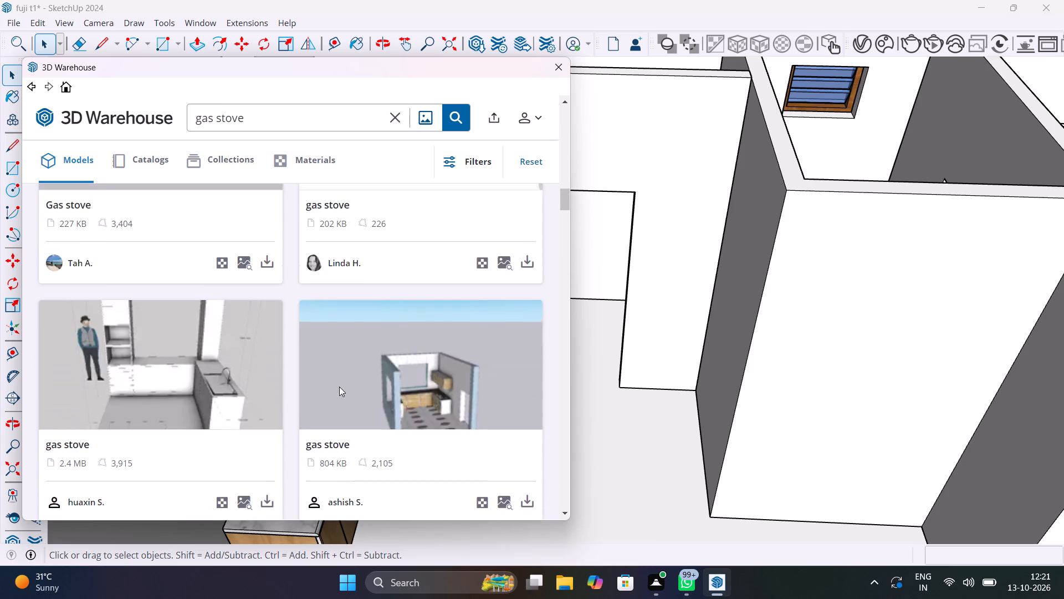
{"action": "scroll", "coordinate": [339, 387], "scroll_direction": "up", "scroll_amount": 5}
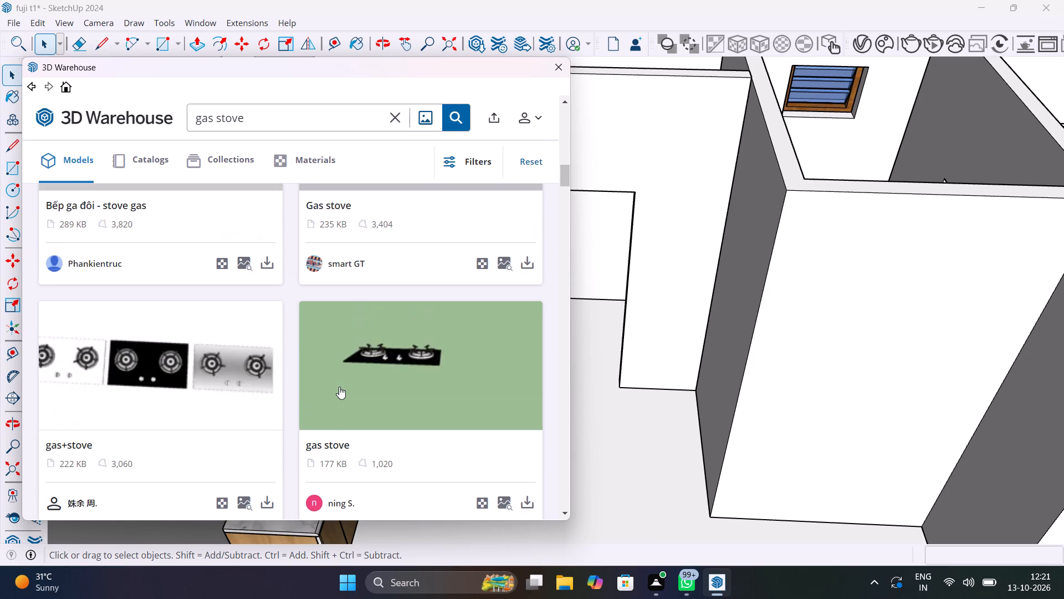
Download the black two-burner gas stove model into the scene and place it on the kitchen countertop below the window.
{"action": "left_click", "coordinate": [531, 501]}
{"action": "left_click", "coordinate": [263, 312]}
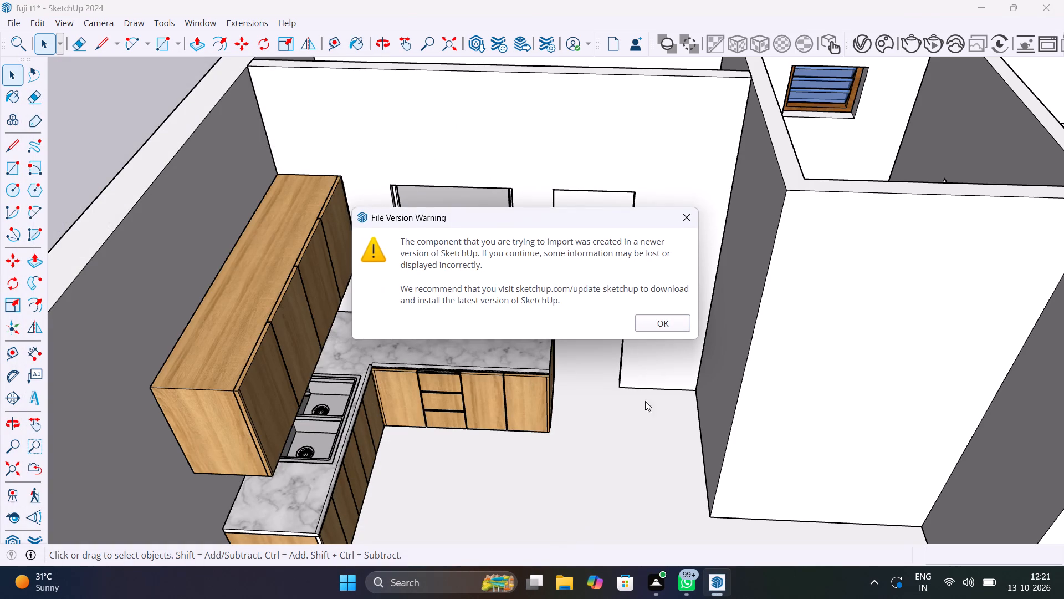
{"action": "left_click", "coordinate": [676, 330]}
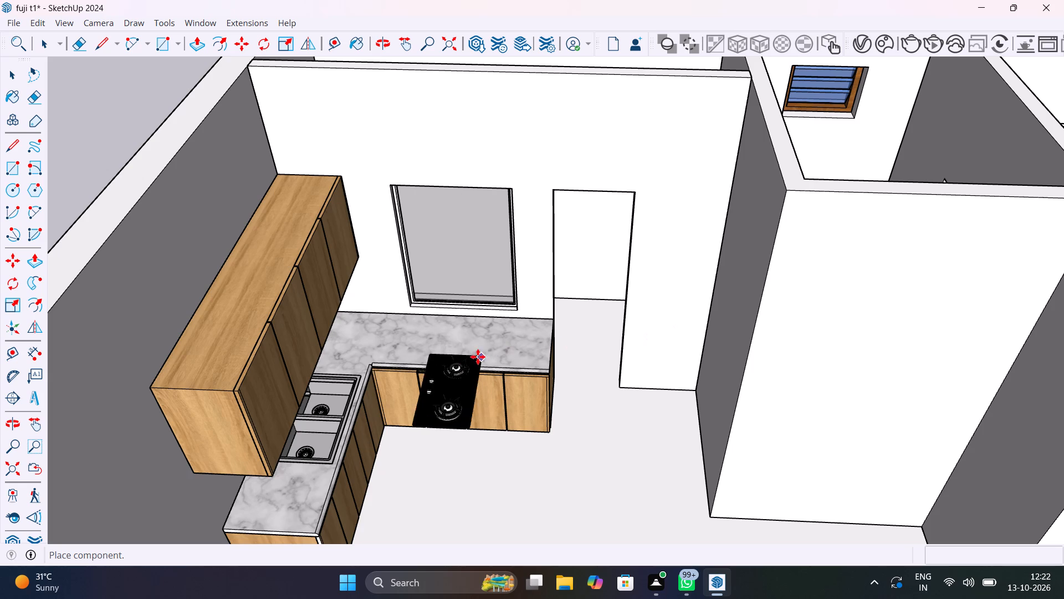
{"action": "scroll", "coordinate": [485, 343], "scroll_direction": "up", "scroll_amount": 9}
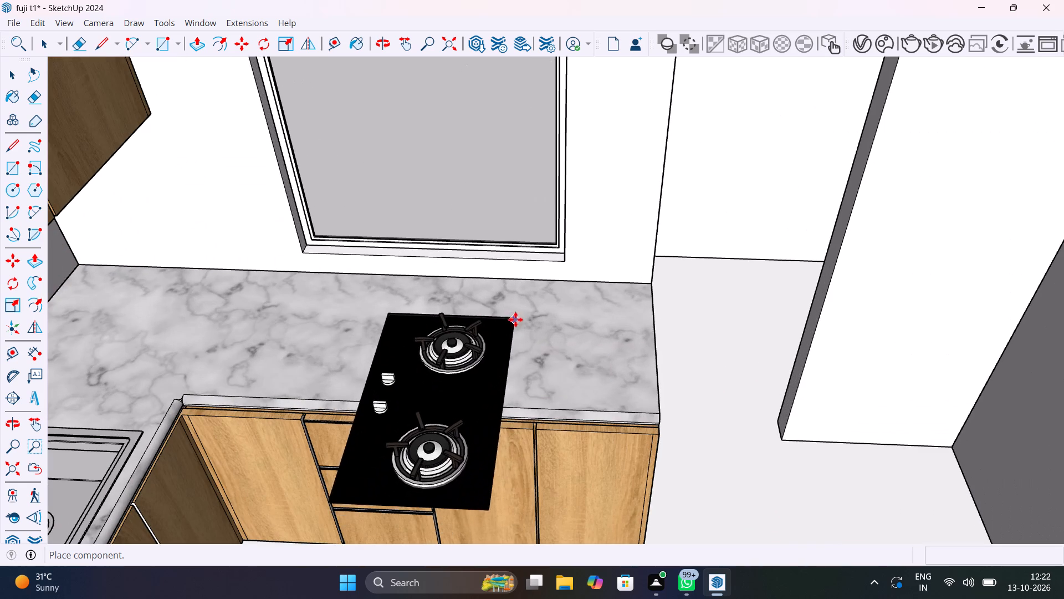
{"action": "left_click", "coordinate": [507, 299]}
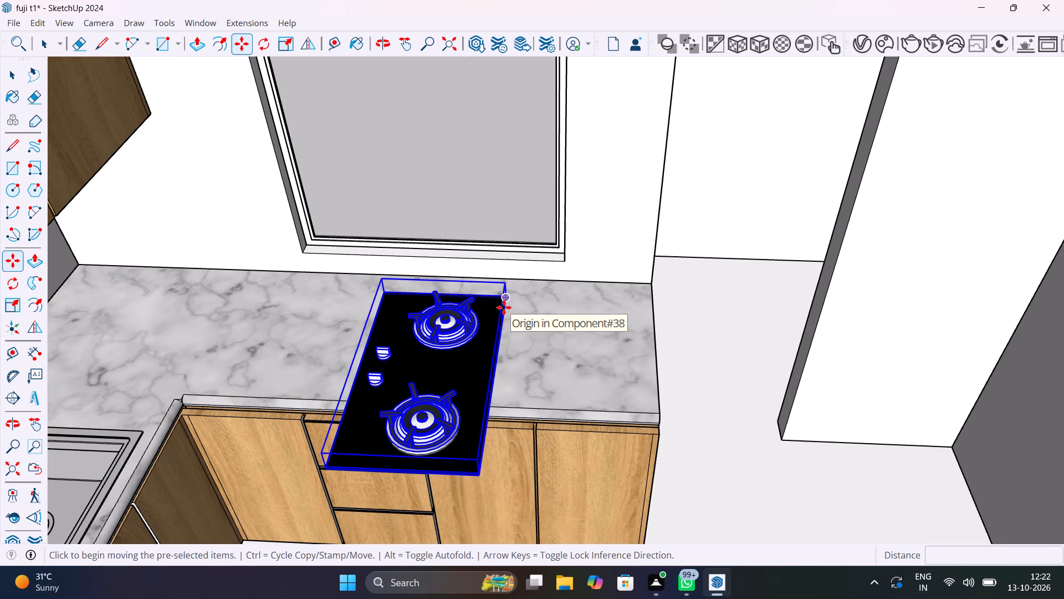
Rotate the gas stove 90 degrees about its front corner so its long side runs parallel to the window wall.
{"action": "key", "text": "q"}
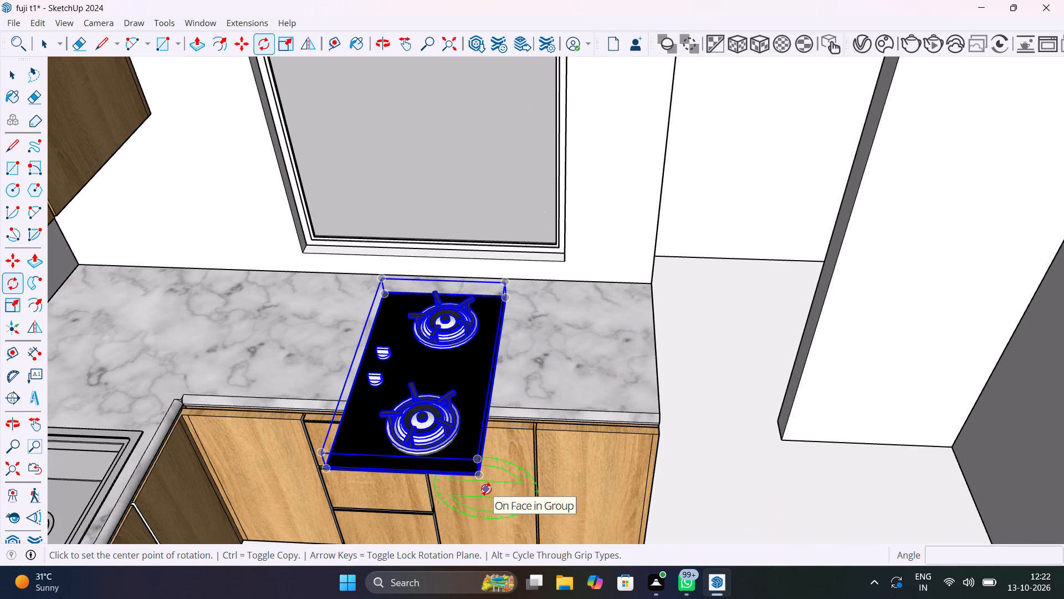
{"action": "left_click", "coordinate": [478, 467]}
{"action": "left_click", "coordinate": [521, 457]}
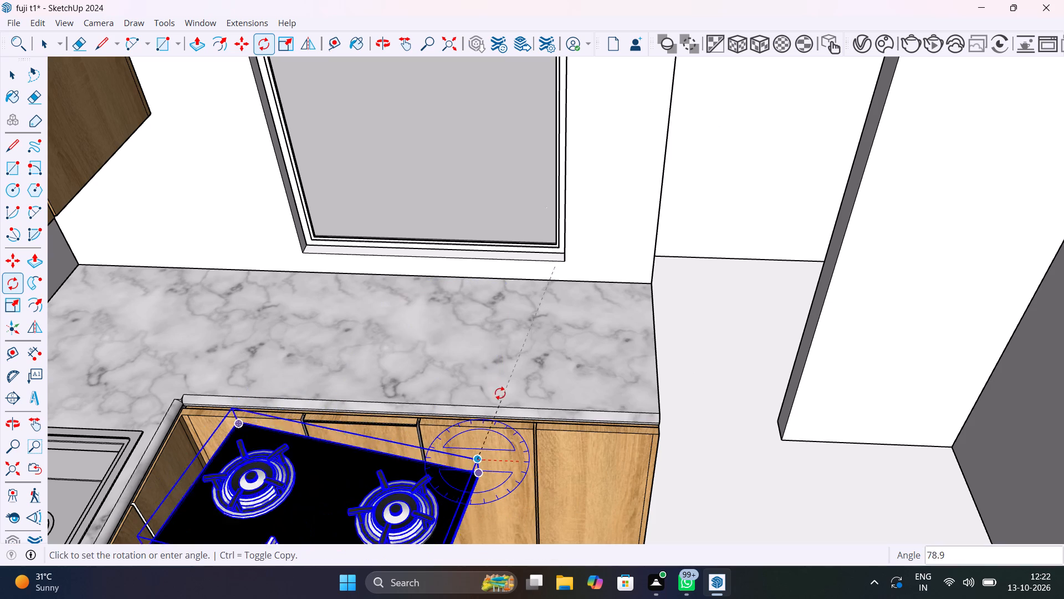
{"action": "type", "text": "90"}
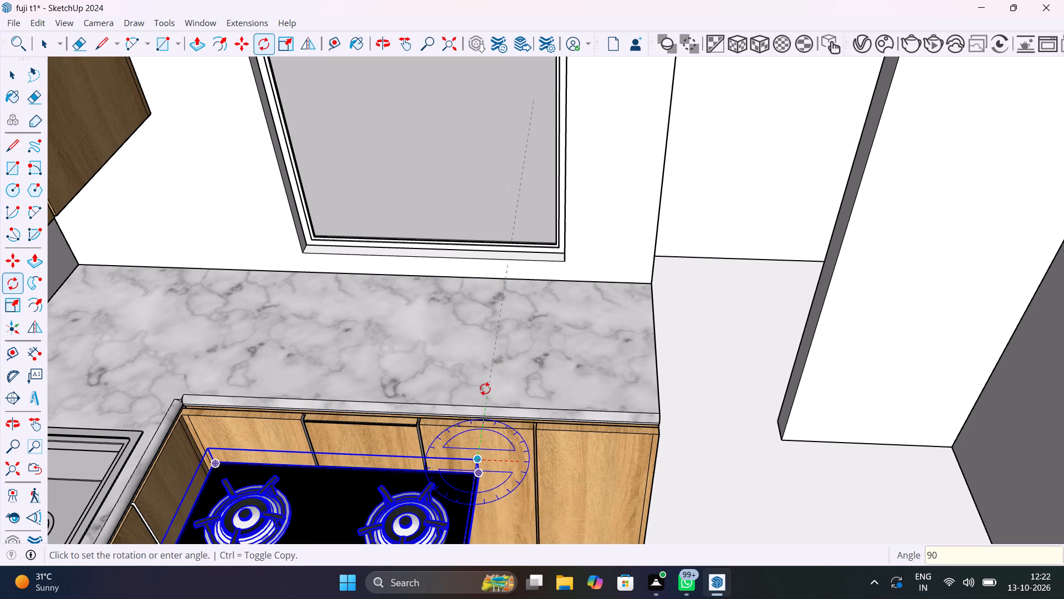
{"action": "key", "text": "Return"}
{"action": "key", "text": "space"}
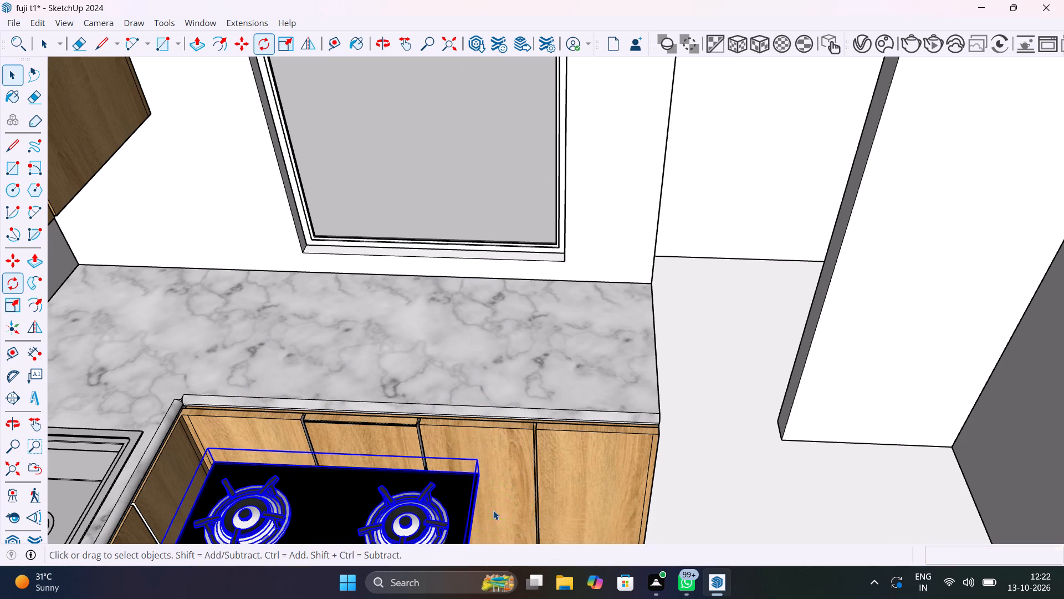
Move the rotated gas stove by its rear corner back onto the marble countertop, centred over the drawer cabinet area below the window.
{"action": "key", "text": "m"}
{"action": "left_click", "coordinate": [484, 476]}
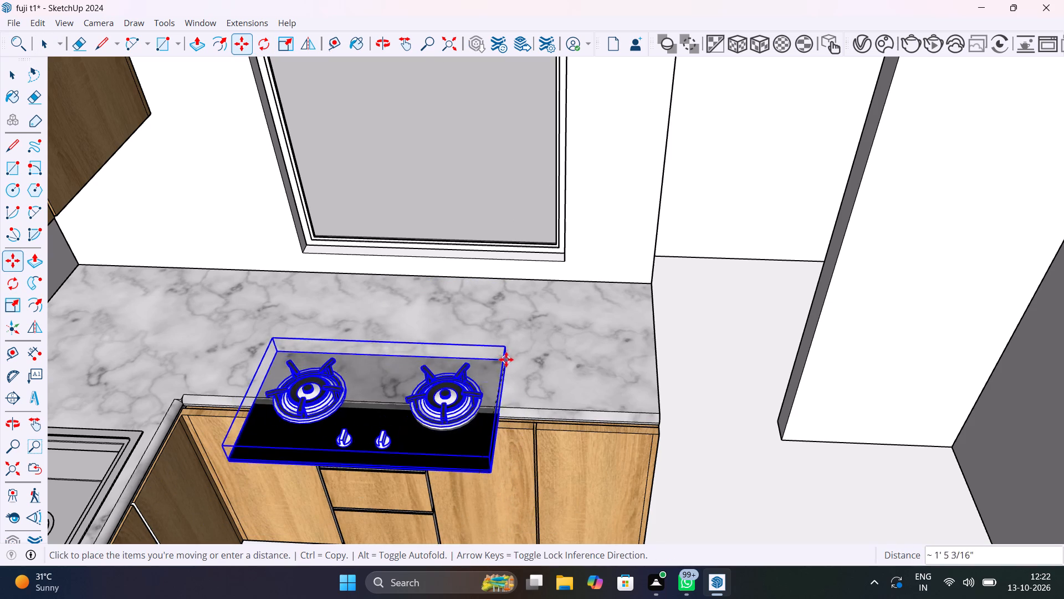
{"action": "scroll", "coordinate": [515, 328], "scroll_direction": "up", "scroll_amount": 3}
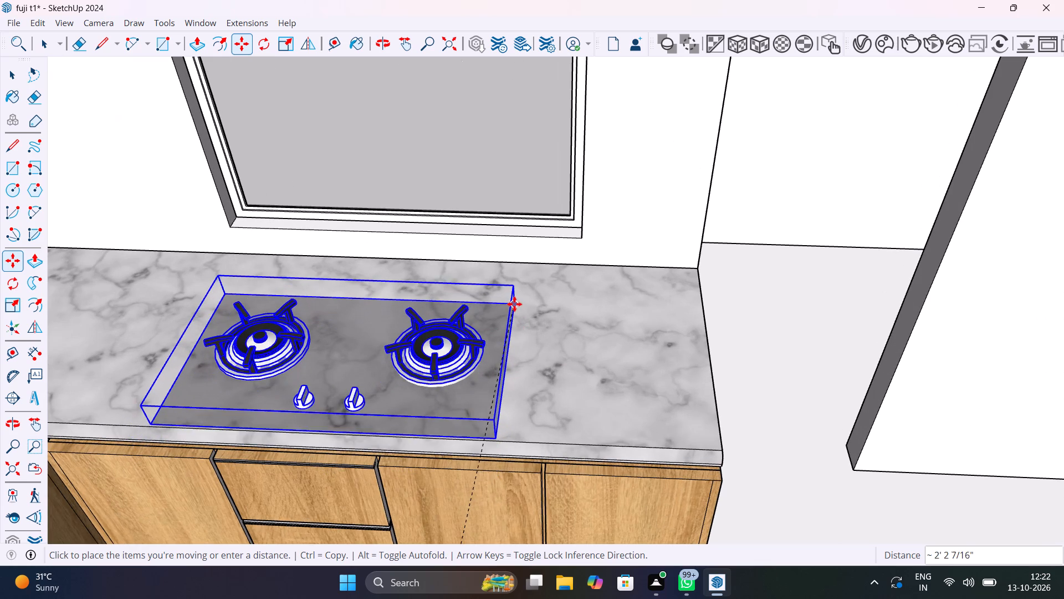
{"action": "left_click", "coordinate": [511, 291]}
{"action": "middle_click_drag", "start_coordinate": [520, 354], "coordinate": [386, 339]}
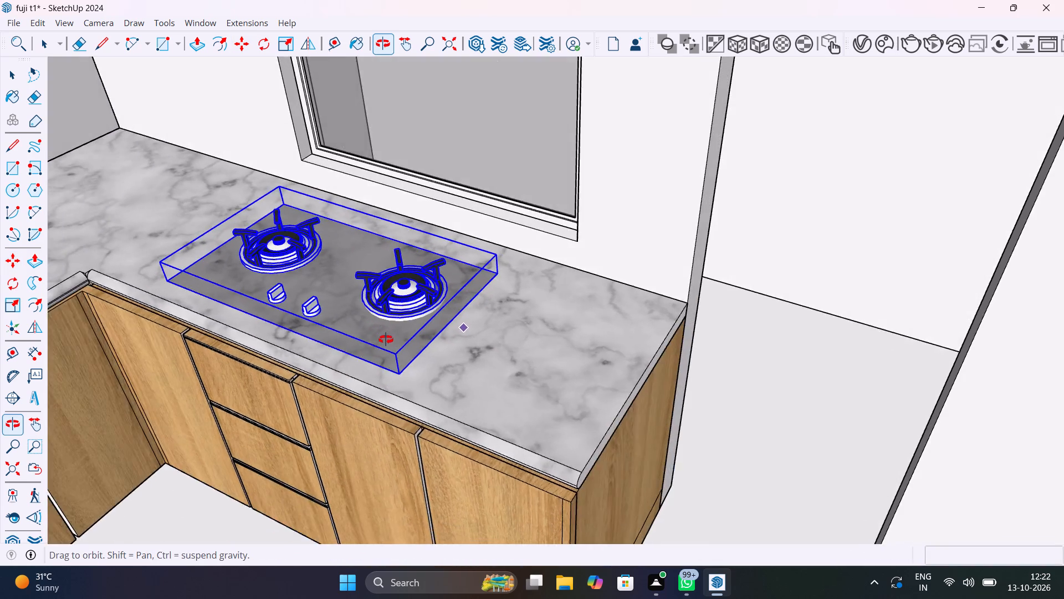
{"action": "middle_click_drag", "start_coordinate": [386, 339], "coordinate": [313, 354]}
{"action": "key", "text": "space"}
{"action": "left_click", "coordinate": [695, 369]}
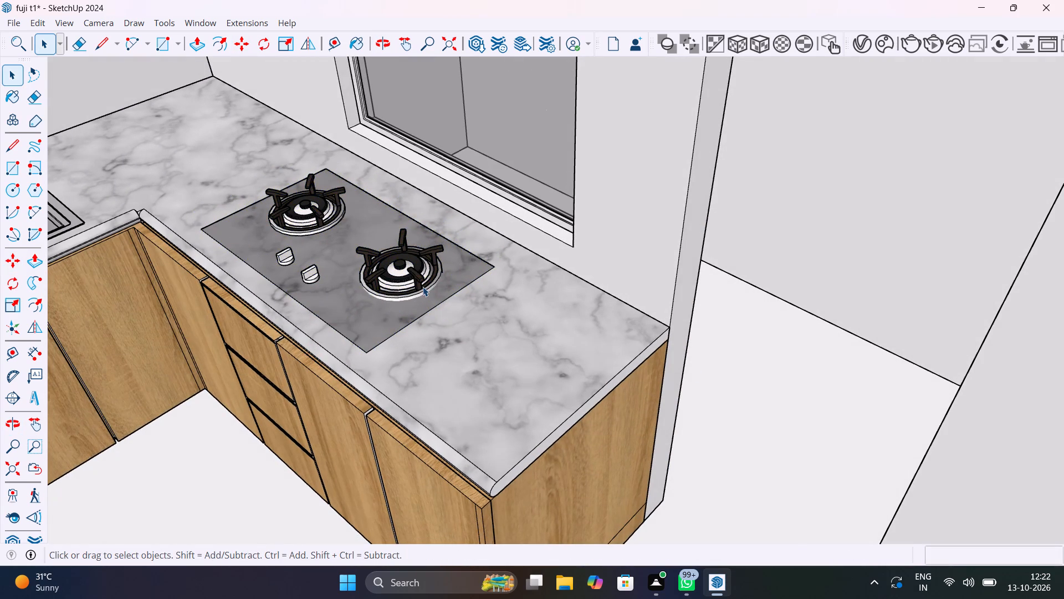
Raise the gas stove vertically by about 2 1/16" so its black glass plate clears the marble countertop.
{"action": "scroll", "coordinate": [423, 288], "scroll_direction": "up", "scroll_amount": 5}
{"action": "middle_click_drag", "start_coordinate": [414, 342], "coordinate": [374, 336]}
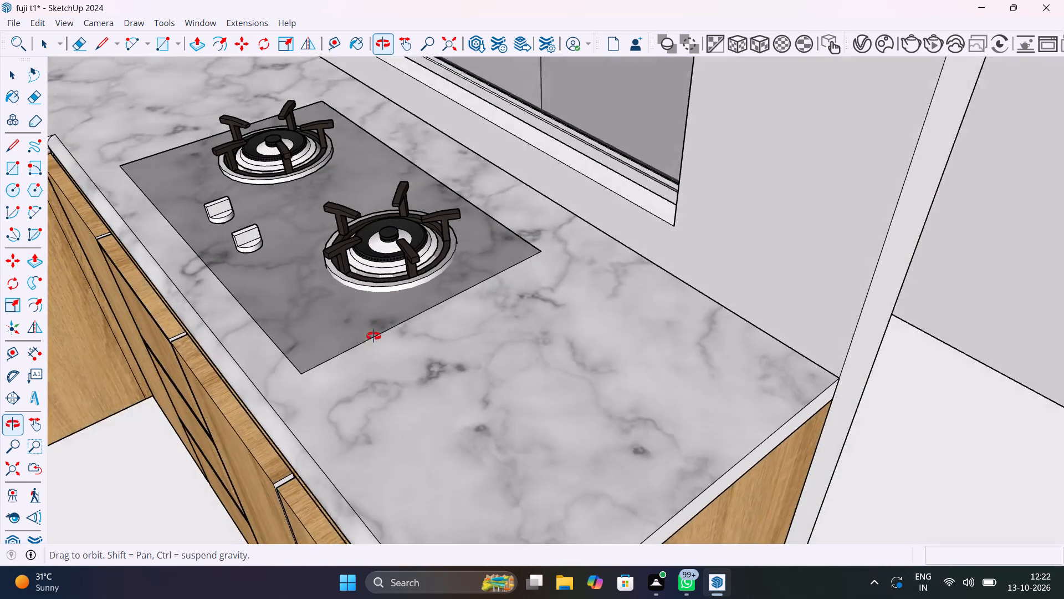
{"action": "middle_click_drag", "start_coordinate": [374, 336], "coordinate": [367, 360]}
{"action": "left_click", "coordinate": [448, 287]}
{"action": "key", "text": "m"}
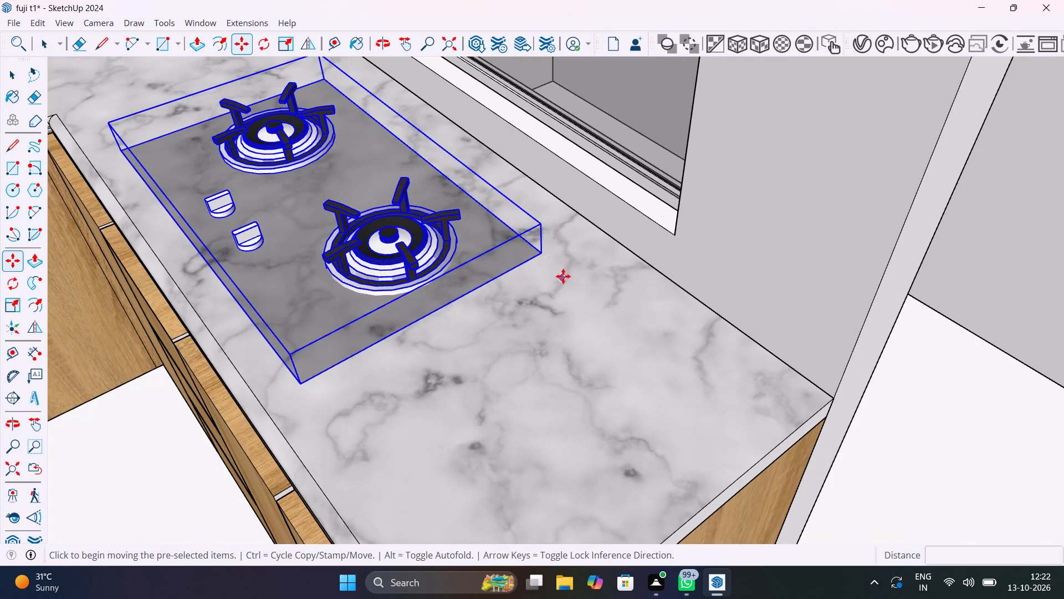
{"action": "left_click", "coordinate": [536, 225]}
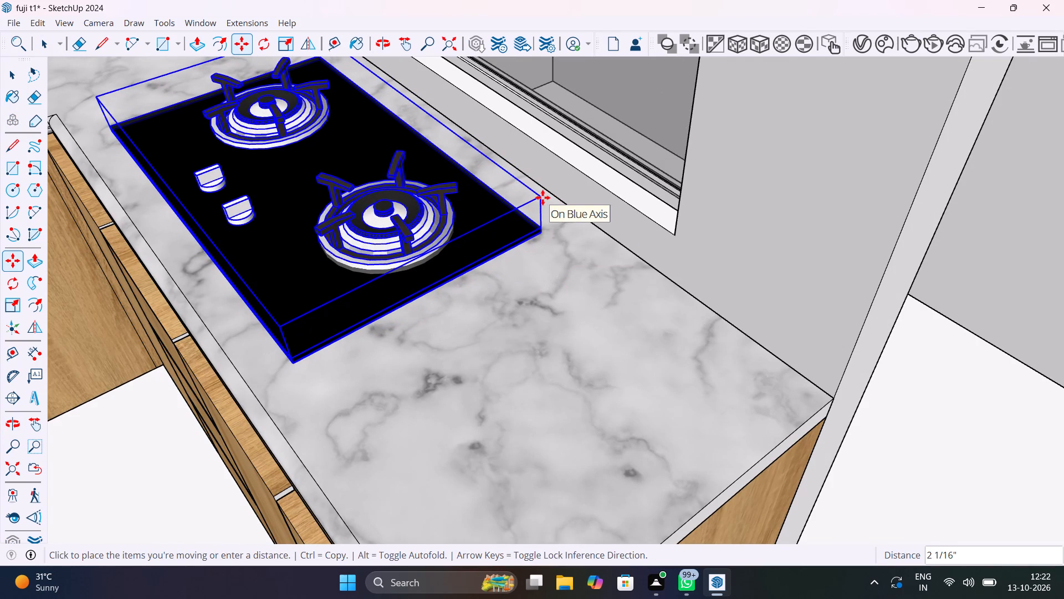
{"action": "left_click", "coordinate": [543, 197]}
{"action": "key", "text": "space"}
{"action": "left_click", "coordinate": [965, 389]}
Lower the gas stove vertically by about 1 11/16" so its glass plate rests on the countertop surface.
{"action": "middle_click_drag", "start_coordinate": [326, 407], "coordinate": [569, 252]}
{"action": "scroll", "coordinate": [382, 361], "scroll_direction": "up", "scroll_amount": 1}
{"action": "middle_click_drag", "start_coordinate": [494, 290], "coordinate": [510, 233]}
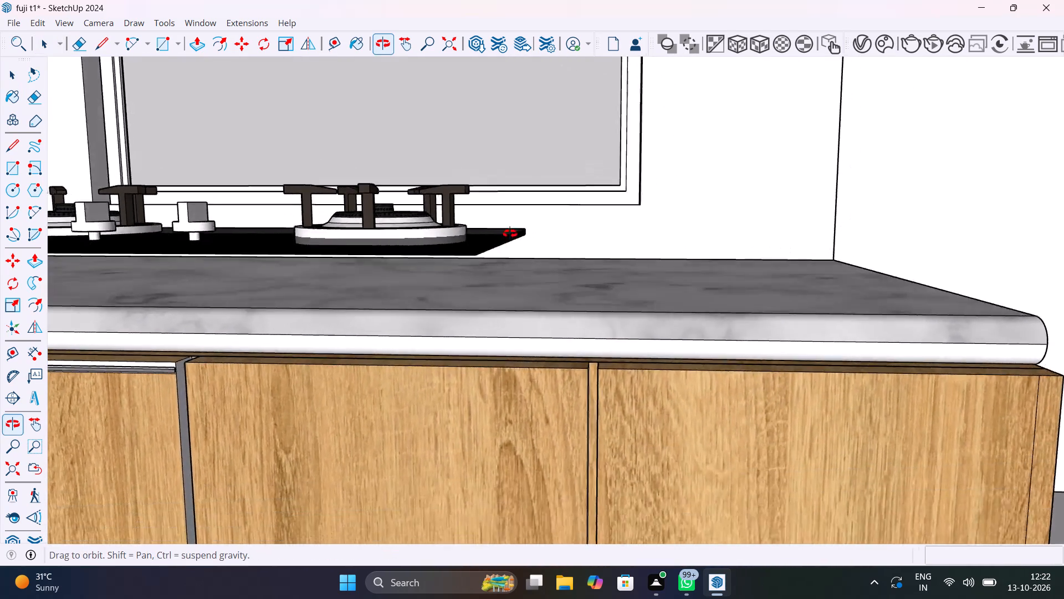
{"action": "middle_click_drag", "start_coordinate": [510, 233], "coordinate": [392, 290]}
{"action": "scroll", "coordinate": [360, 313], "scroll_direction": "up", "scroll_amount": 8}
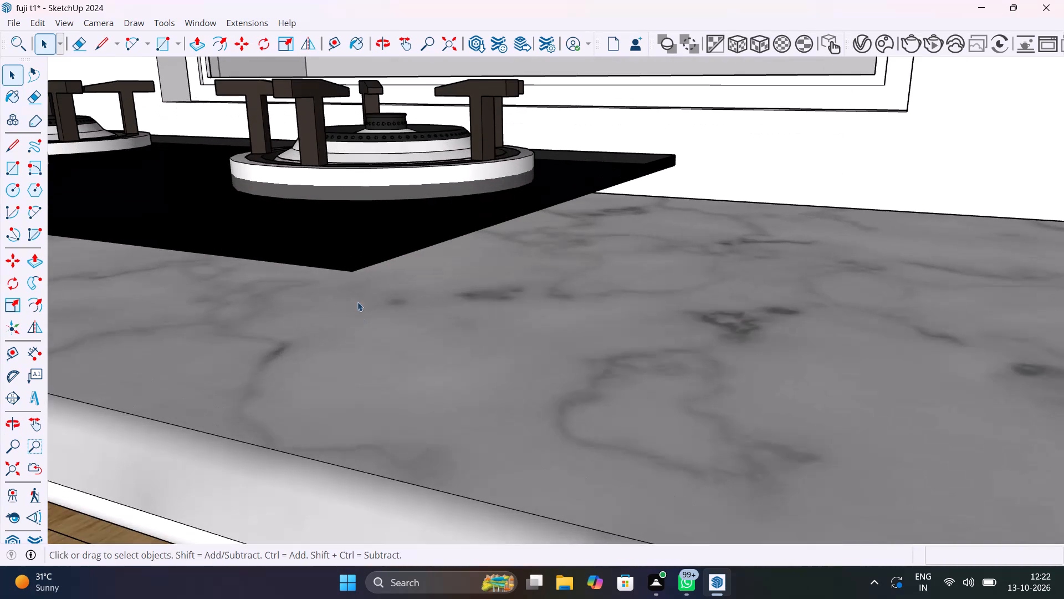
{"action": "left_click", "coordinate": [353, 275]}
{"action": "left_click", "coordinate": [357, 266]}
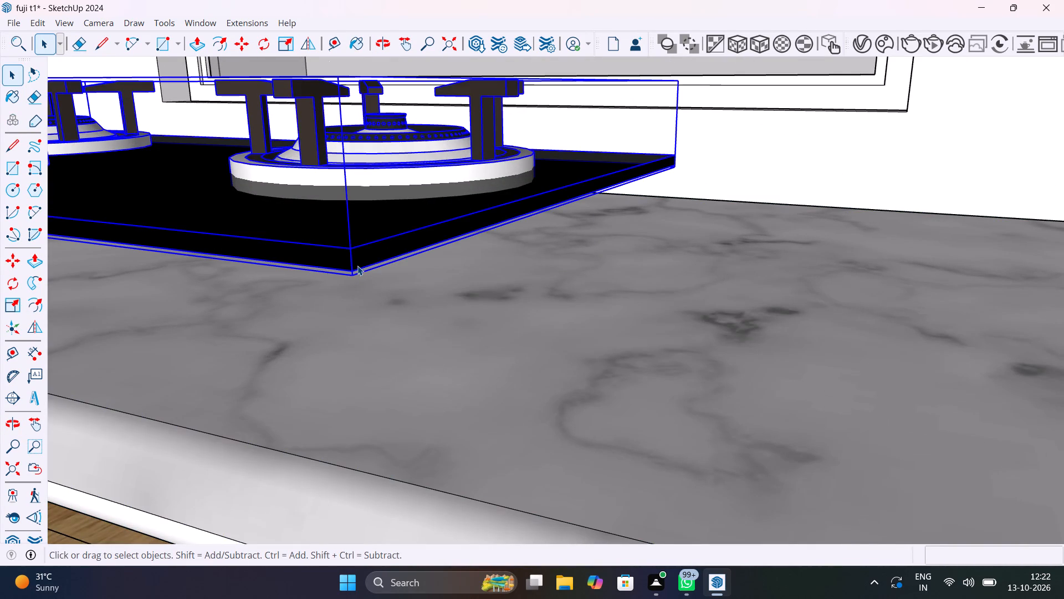
{"action": "key", "text": "m"}
{"action": "left_click", "coordinate": [355, 277]}
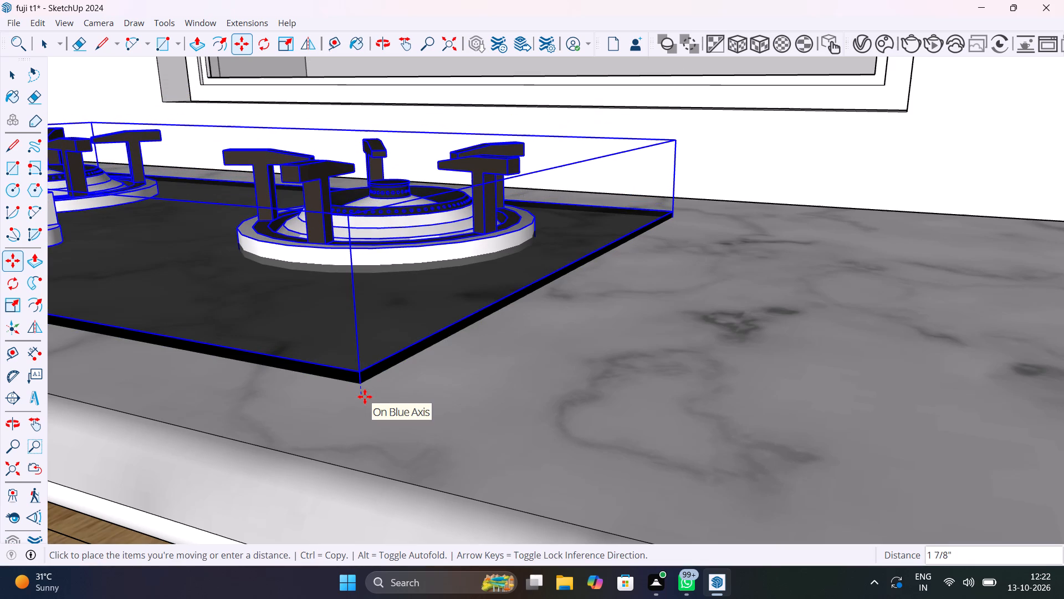
{"action": "left_click", "coordinate": [365, 388]}
{"action": "scroll", "coordinate": [380, 415], "scroll_direction": "down", "scroll_amount": 14}
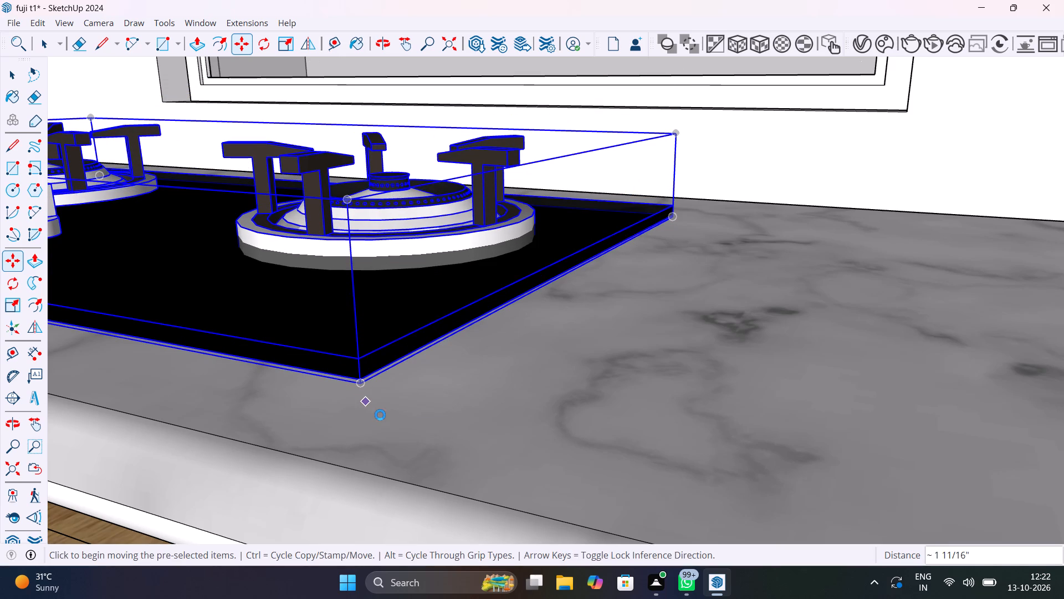
{"action": "scroll", "coordinate": [380, 415], "scroll_direction": "down", "scroll_amount": 19}
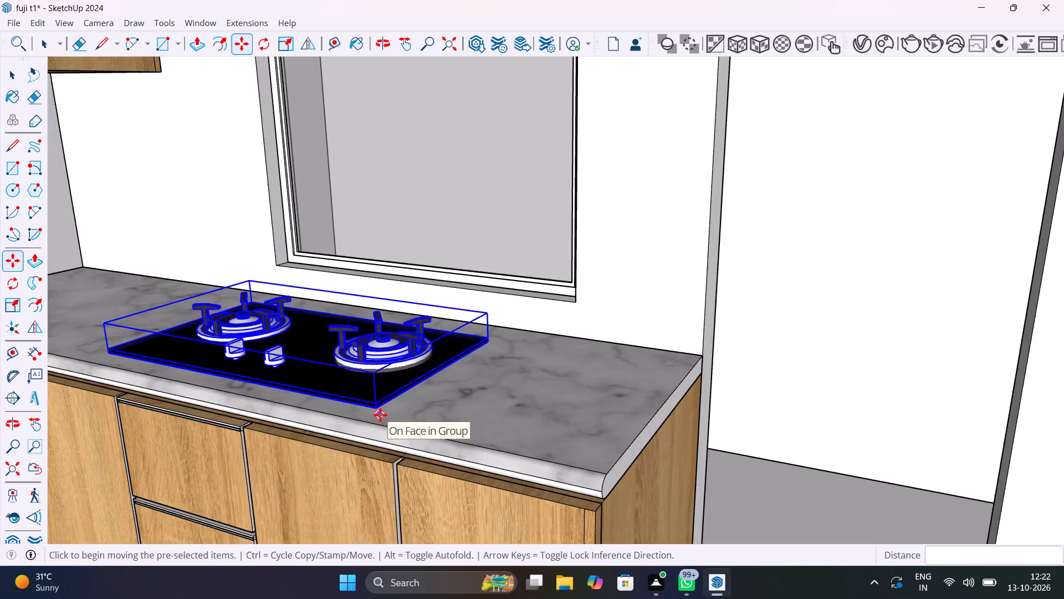
{"action": "scroll", "coordinate": [380, 415], "scroll_direction": "down", "scroll_amount": 14}
{"action": "key", "text": "space"}
{"action": "scroll", "coordinate": [421, 429], "scroll_direction": "down", "scroll_amount": 13}
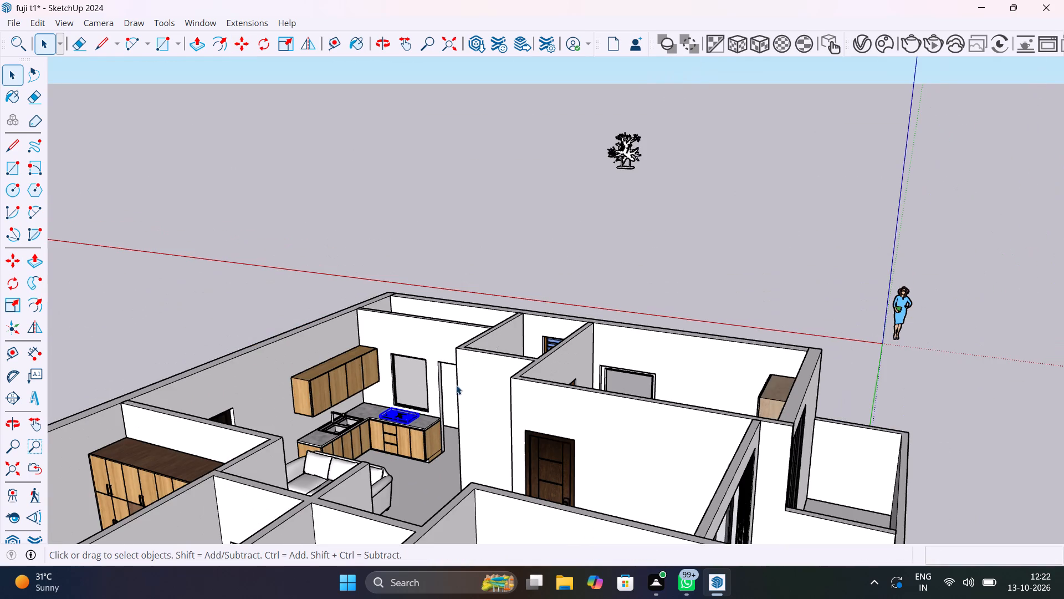
{"action": "left_click", "coordinate": [543, 263]}
Examine the kitchen with the placed stove and the adjoining rooms from several angles for what still needs furnishing.
{"action": "scroll", "coordinate": [331, 443], "scroll_direction": "up", "scroll_amount": 11}
{"action": "middle_click_drag", "start_coordinate": [387, 439], "coordinate": [380, 506]}
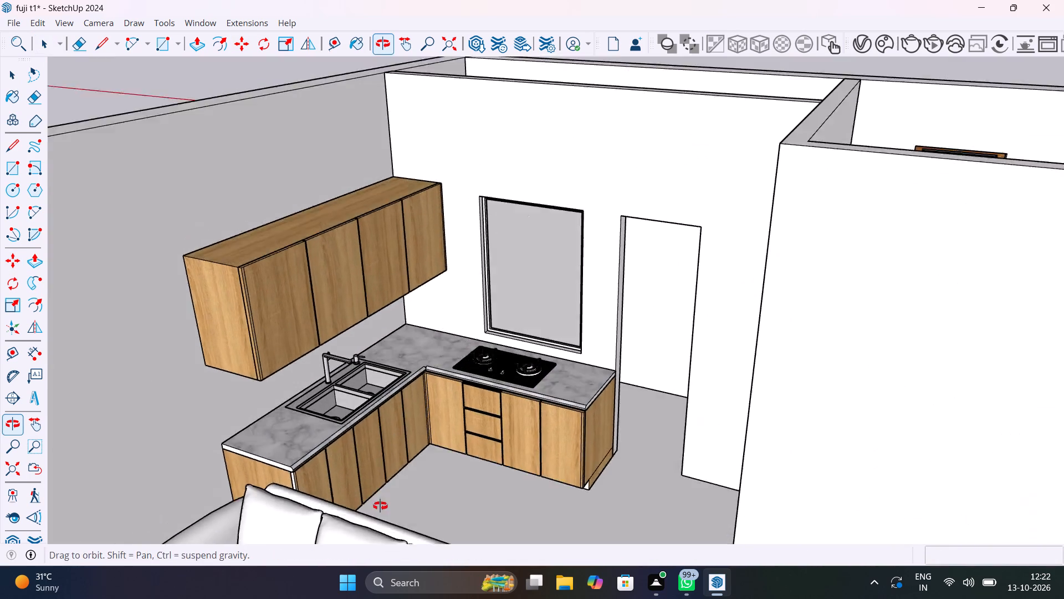
{"action": "middle_click_drag", "start_coordinate": [380, 506], "coordinate": [468, 582]}
{"action": "scroll", "coordinate": [495, 496], "scroll_direction": "up", "scroll_amount": 3}
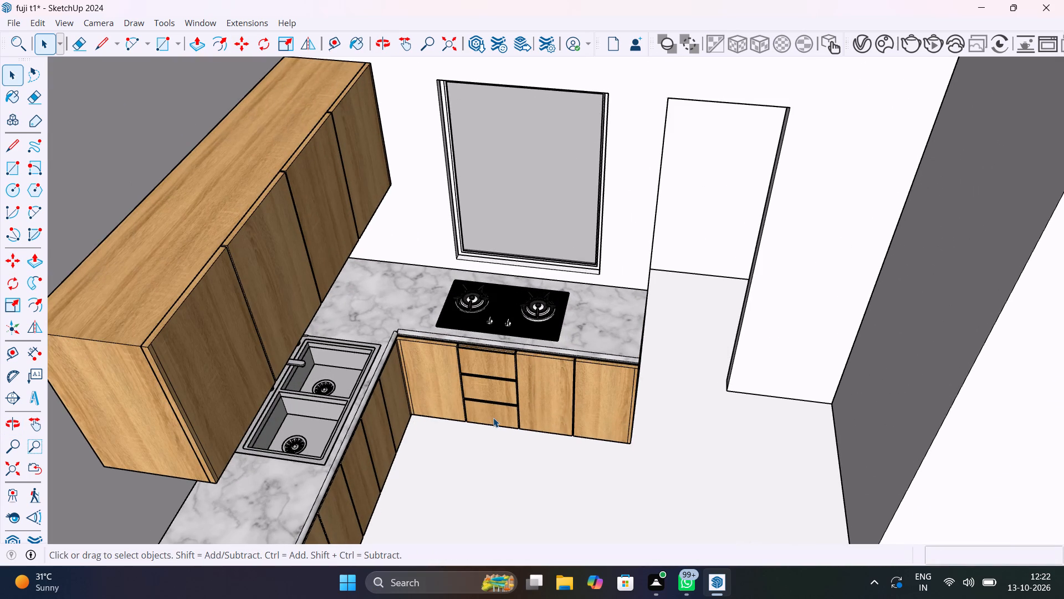
{"action": "scroll", "coordinate": [456, 474], "scroll_direction": "down", "scroll_amount": 6}
{"action": "middle_click_drag", "start_coordinate": [444, 537], "coordinate": [549, 555]}
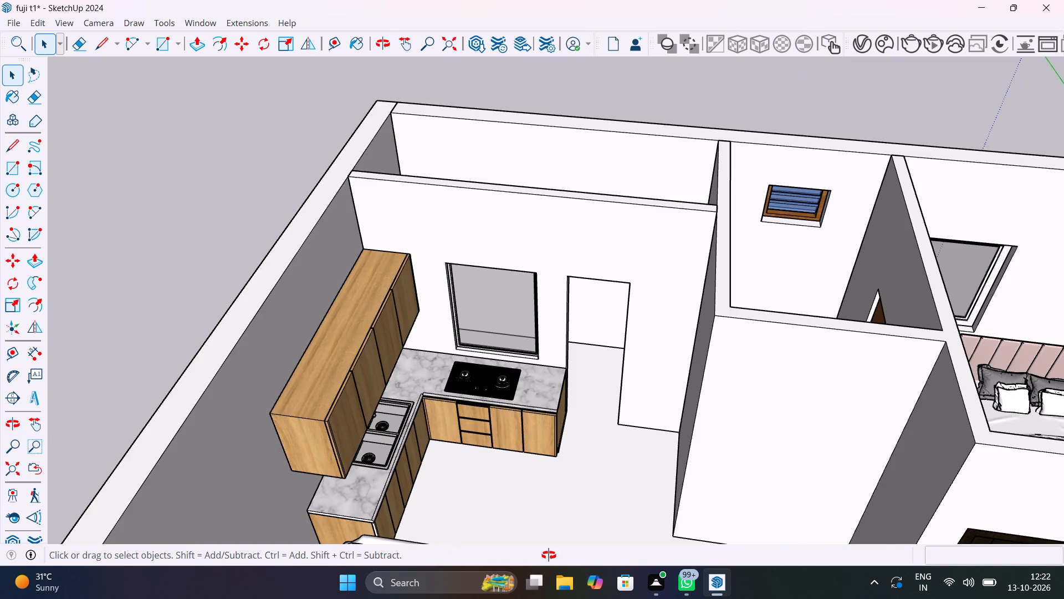
{"action": "middle_click_drag", "start_coordinate": [549, 555], "coordinate": [703, 566]}
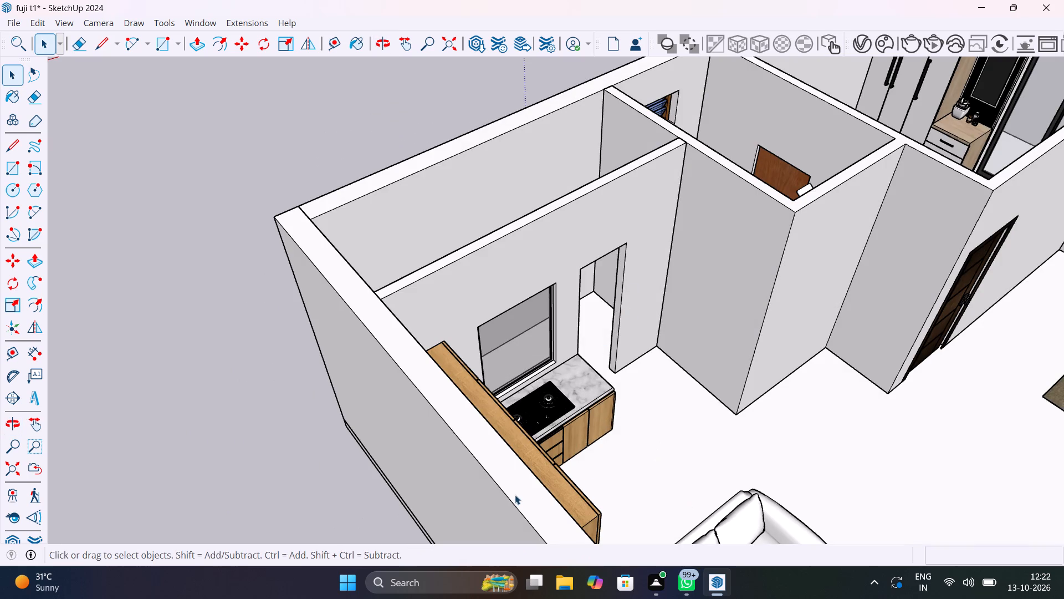
{"action": "middle_click_drag", "start_coordinate": [734, 454], "coordinate": [661, 504], "text": "shift"}
{"action": "scroll", "coordinate": [661, 505], "scroll_direction": "down", "scroll_amount": 1}
{"action": "scroll", "coordinate": [582, 431], "scroll_direction": "up", "scroll_amount": 9}
{"action": "scroll", "coordinate": [582, 432], "scroll_direction": "down", "scroll_amount": 8}
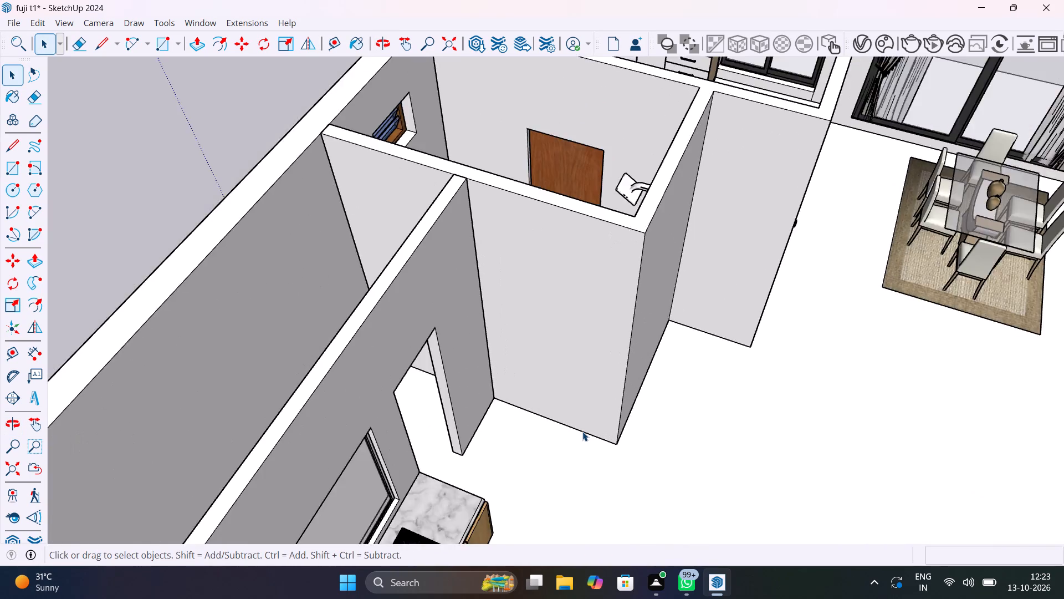
{"action": "scroll", "coordinate": [582, 432], "scroll_direction": "down", "scroll_amount": 3}
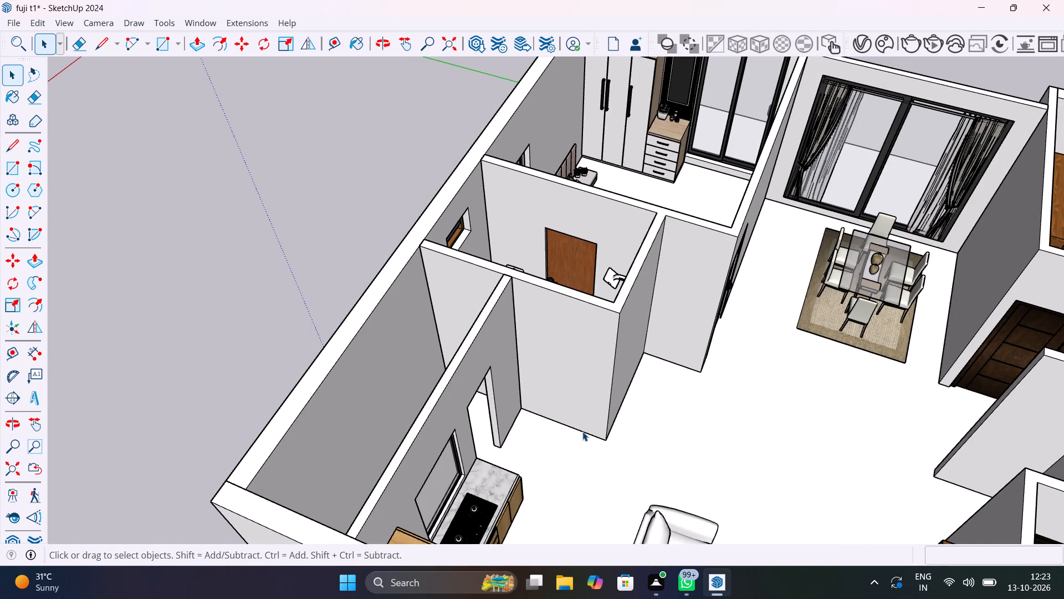
{"action": "middle_click_drag", "start_coordinate": [576, 484], "coordinate": [249, 474]}
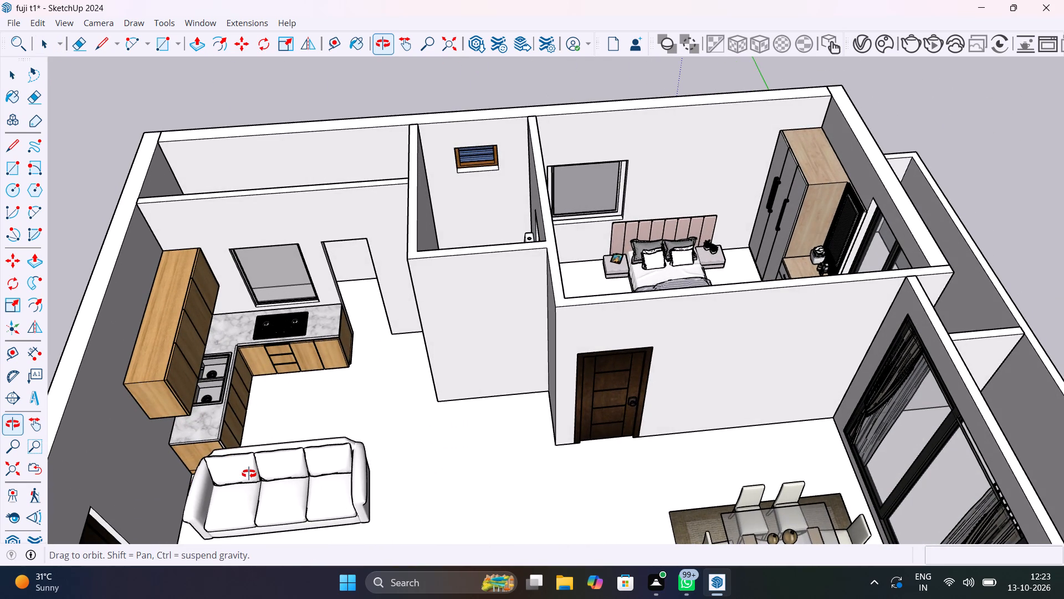
{"action": "middle_click_drag", "start_coordinate": [249, 474], "coordinate": [330, 460]}
{"action": "scroll", "coordinate": [249, 474], "scroll_direction": "down", "scroll_amount": 1}
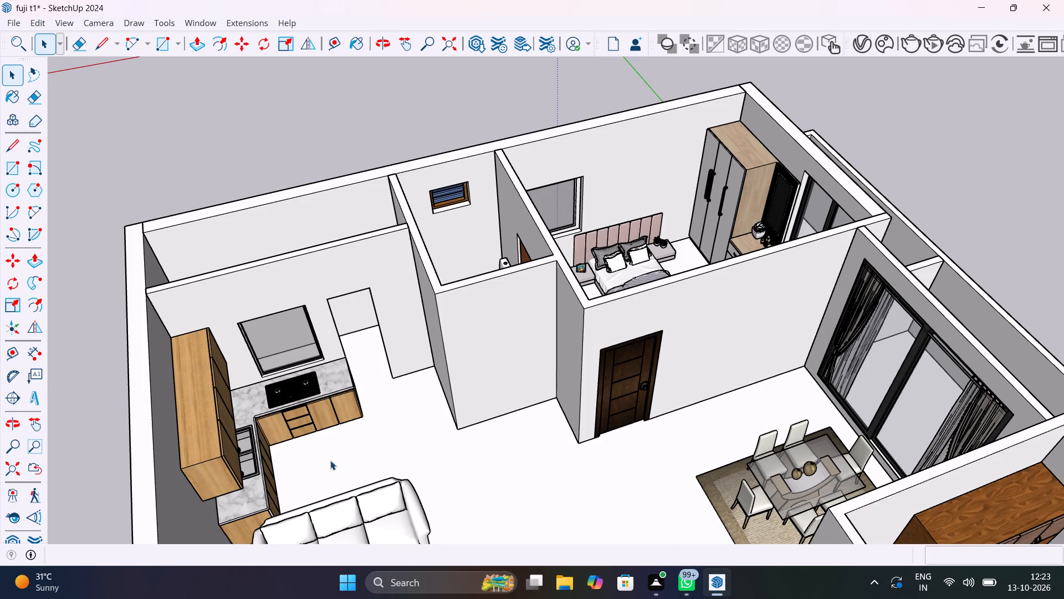
{"action": "scroll", "coordinate": [330, 460], "scroll_direction": "up", "scroll_amount": 5}
{"action": "middle_click_drag", "start_coordinate": [361, 475], "coordinate": [486, 494]}
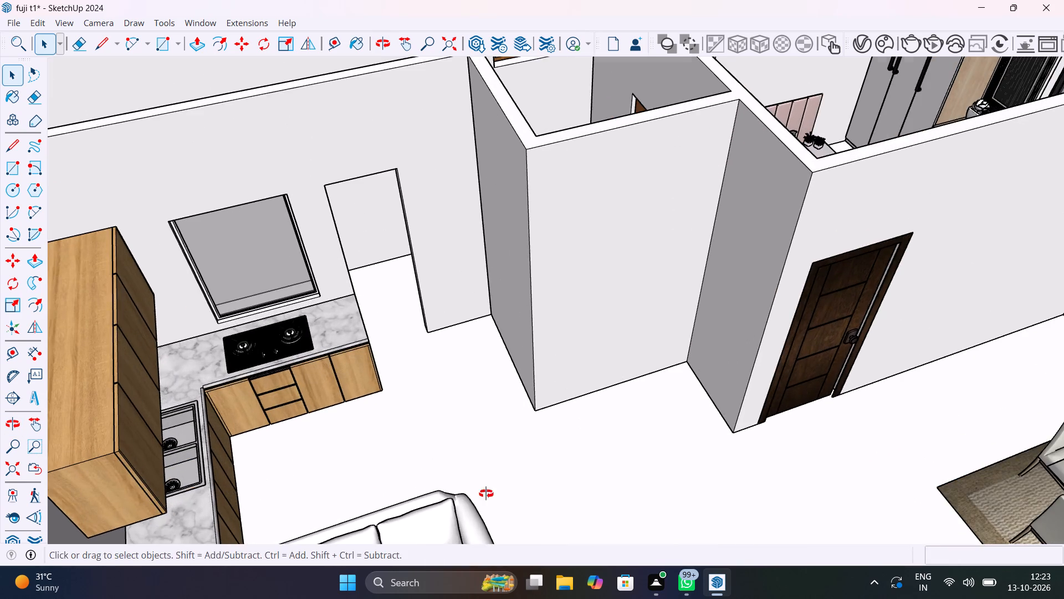
{"action": "middle_click_drag", "start_coordinate": [486, 494], "coordinate": [557, 527]}
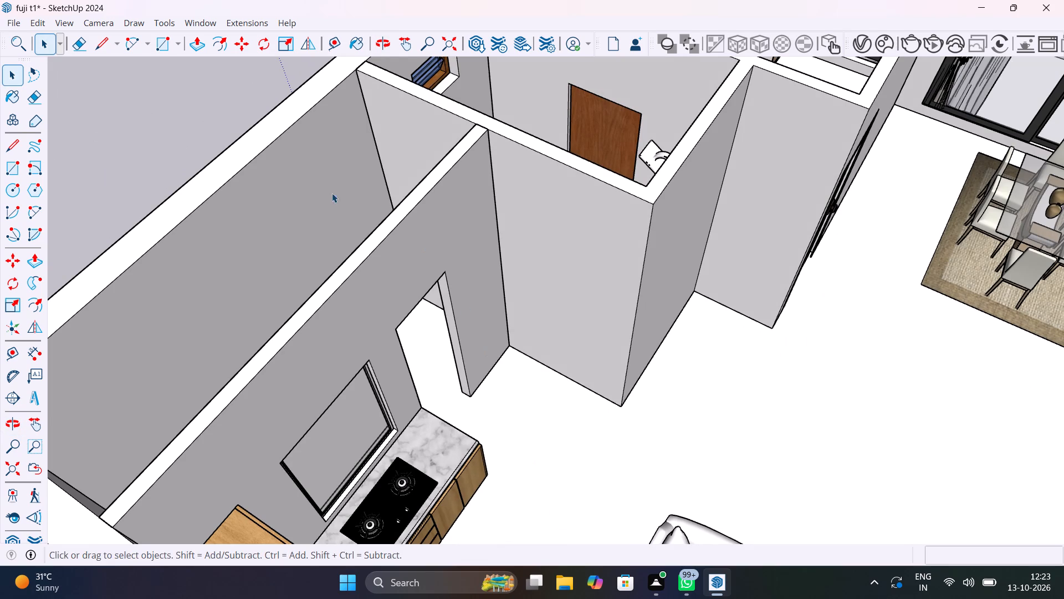
Search 3D Warehouse for "fridge" in place of the gas stove search.
{"action": "left_click", "coordinate": [197, 26]}
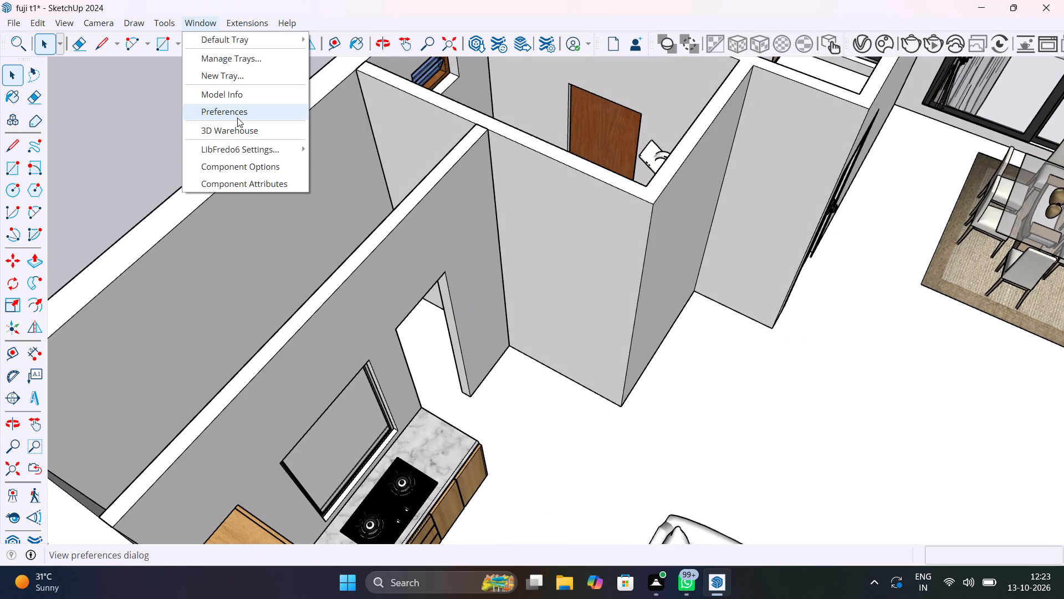
{"action": "left_click", "coordinate": [245, 126]}
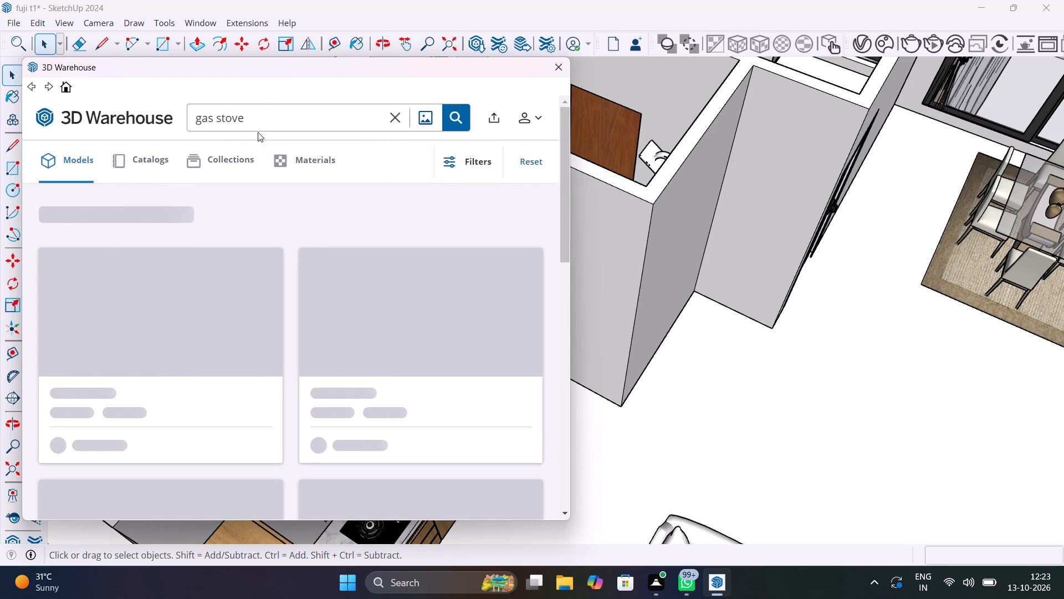
{"action": "left_click_drag", "start_coordinate": [265, 111], "coordinate": [235, 115]}
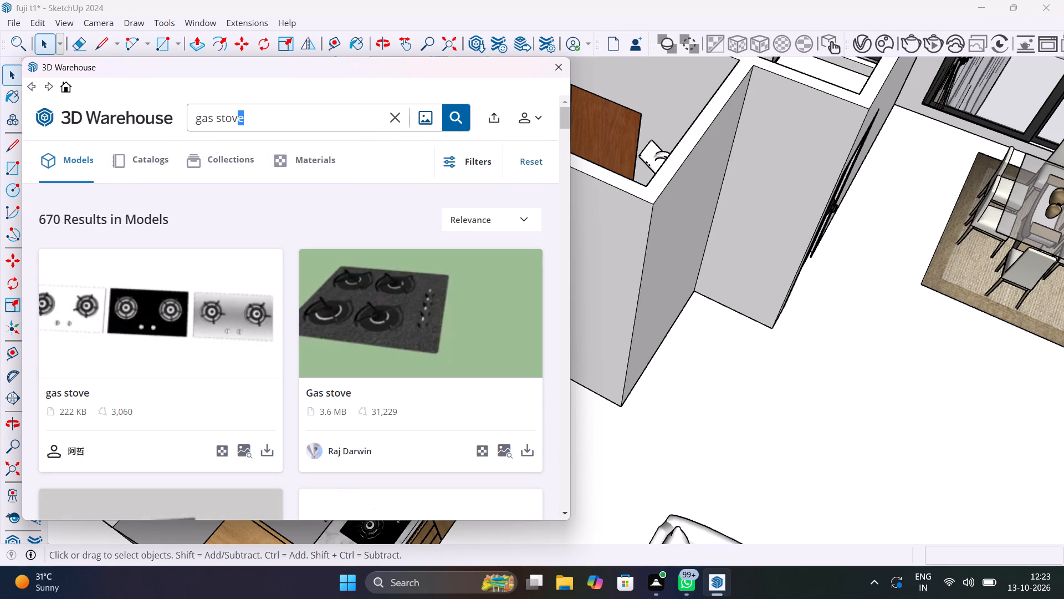
{"action": "key", "text": "BackSpace"}
{"action": "key", "text": "BackSpace"}
{"action": "key", "text": "BackSpace"}
{"action": "key", "text": "BackSpace"}
{"action": "key", "text": "BackSpace"}
{"action": "key", "text": "BackSpace"}
{"action": "key", "text": "BackSpace"}
{"action": "key", "text": "BackSpace"}
{"action": "key", "text": "BackSpace"}
{"action": "key", "text": "BackSpace"}
{"action": "key", "text": "BackSpace"}
{"action": "key", "text": "BackSpace"}
{"action": "key", "text": "BackSpace"}
{"action": "key", "text": "BackSpace"}
{"action": "key", "text": "BackSpace"}
{"action": "key", "text": "BackSpace"}
{"action": "key", "text": "BackSpace"}
{"action": "key", "text": "BackSpace"}
{"action": "key", "text": "BackSpace"}
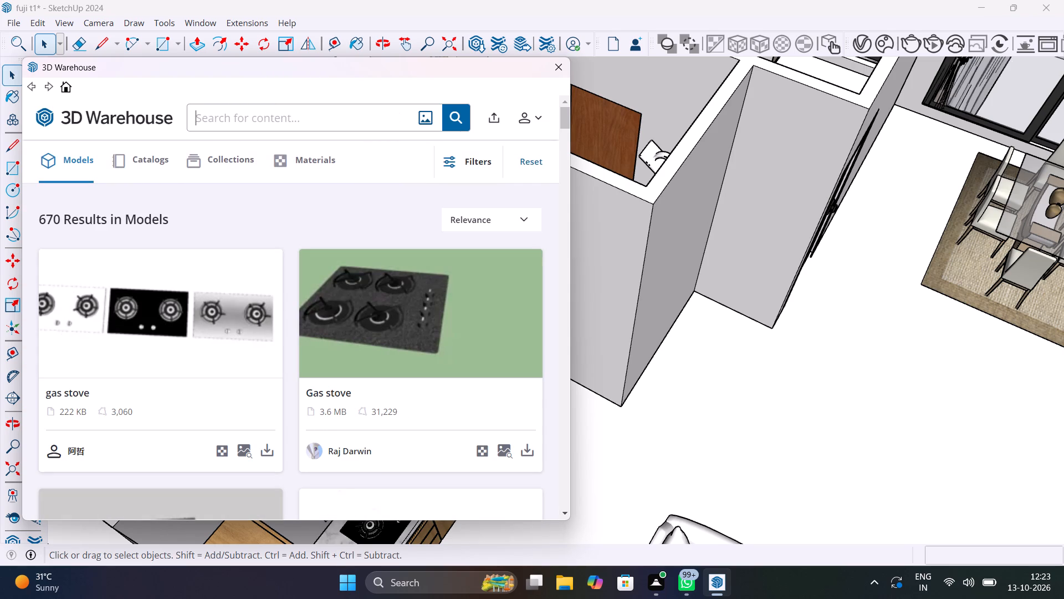
{"action": "type", "text": "fridge"}
{"action": "key", "text": "Return"}
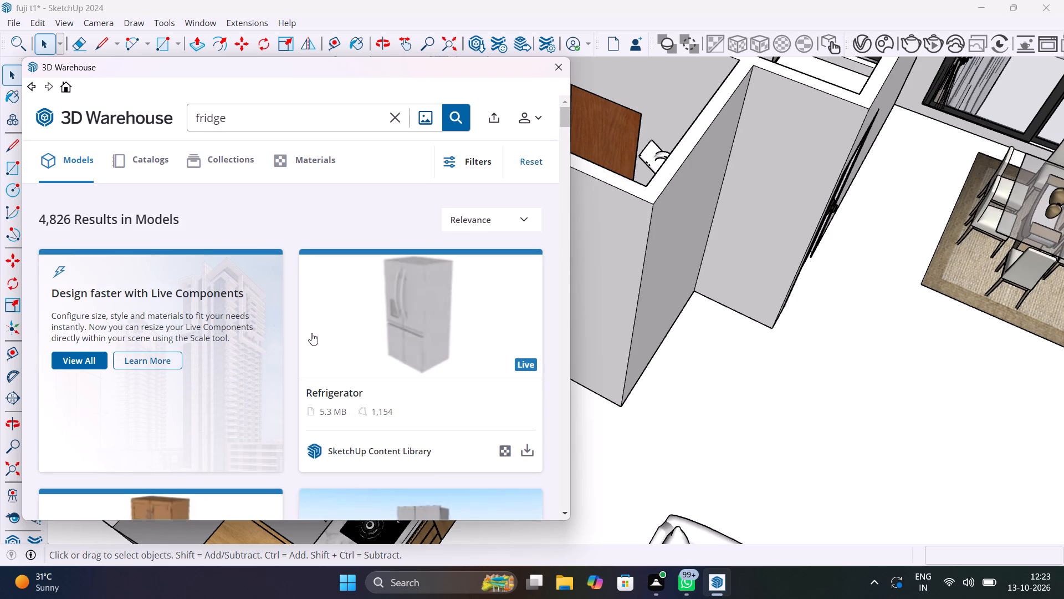
Browse the fridge search results for a model that suits the kitchen.
{"action": "scroll", "coordinate": [311, 333], "scroll_direction": "down", "scroll_amount": 7}
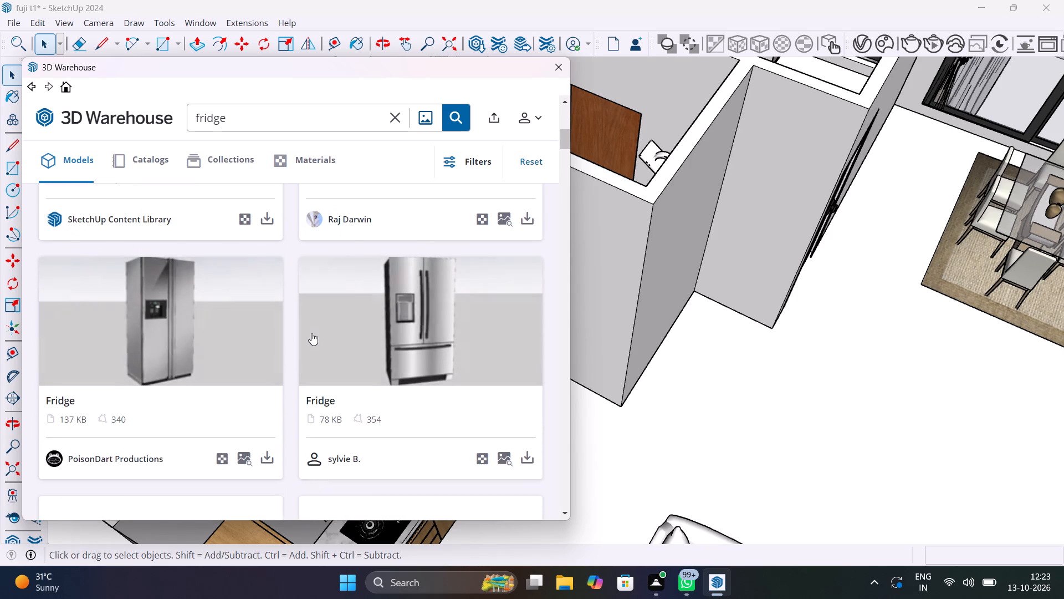
{"action": "scroll", "coordinate": [311, 333], "scroll_direction": "down", "scroll_amount": 3}
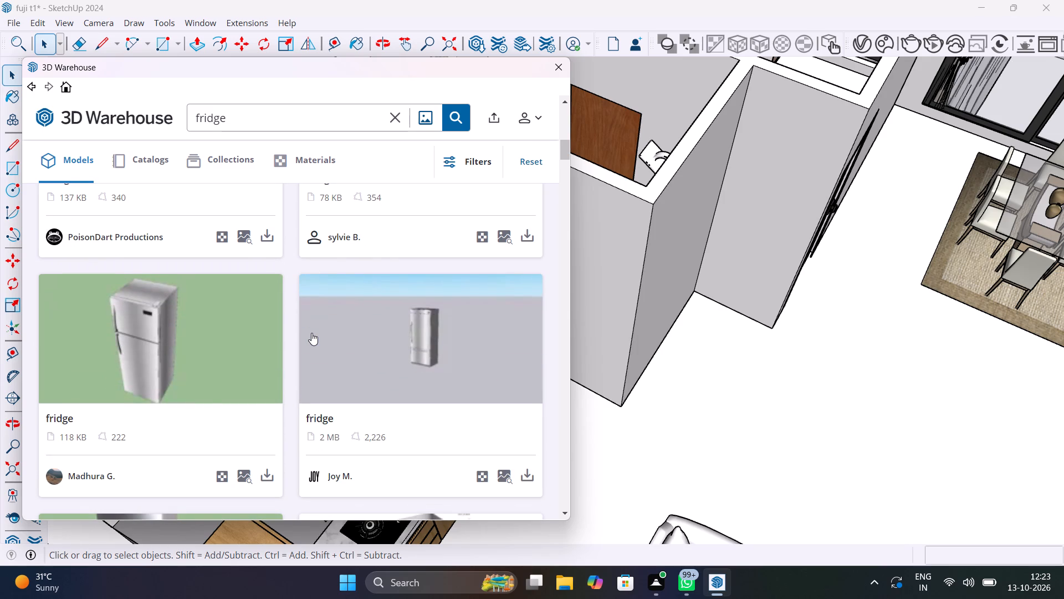
{"action": "scroll", "coordinate": [311, 333], "scroll_direction": "down", "scroll_amount": 7}
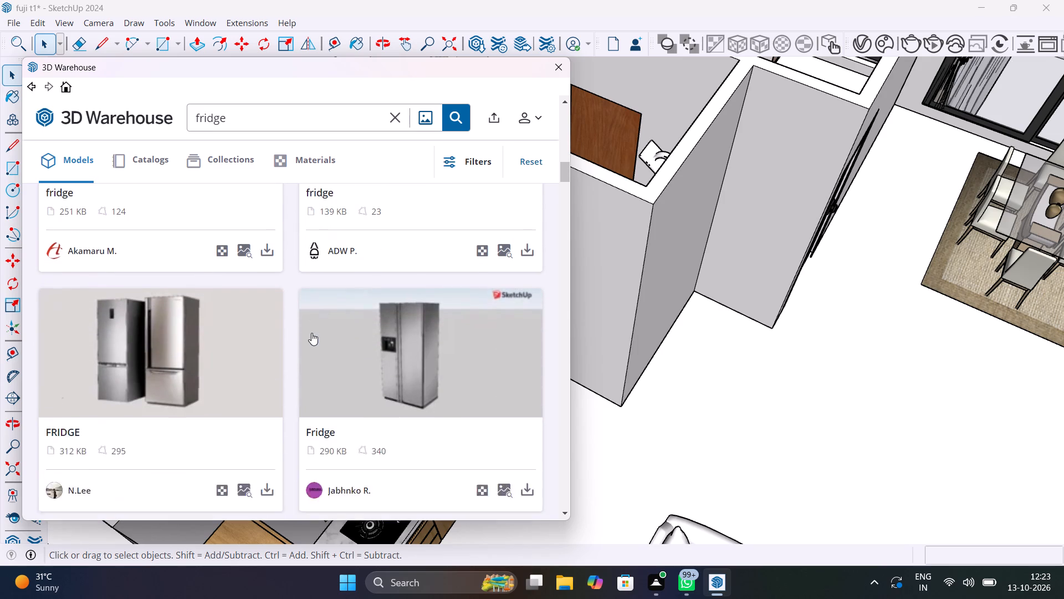
{"action": "scroll", "coordinate": [311, 333], "scroll_direction": "down", "scroll_amount": 3}
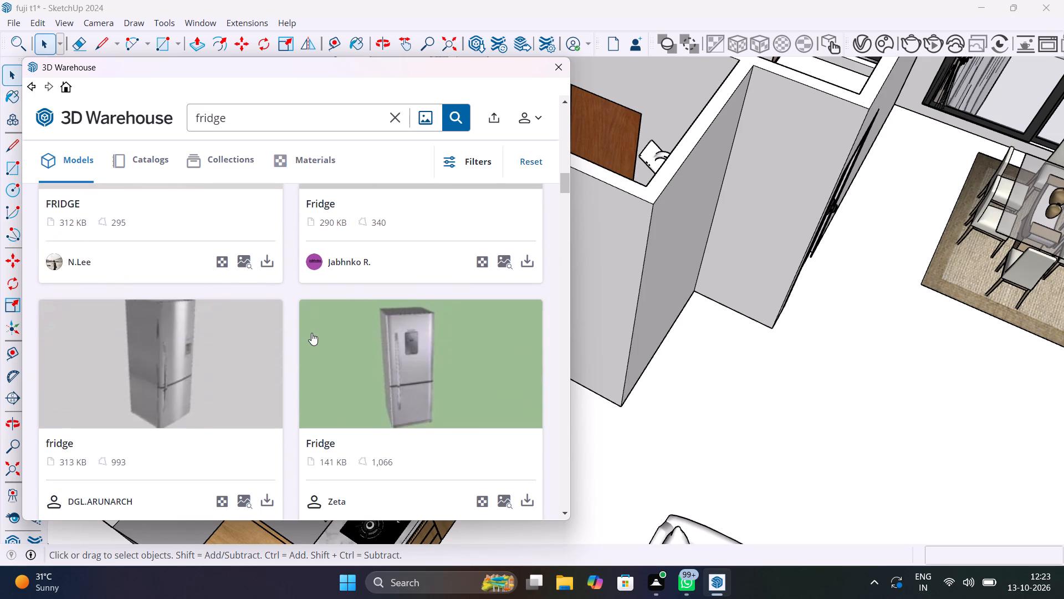
{"action": "scroll", "coordinate": [311, 333], "scroll_direction": "down", "scroll_amount": 3}
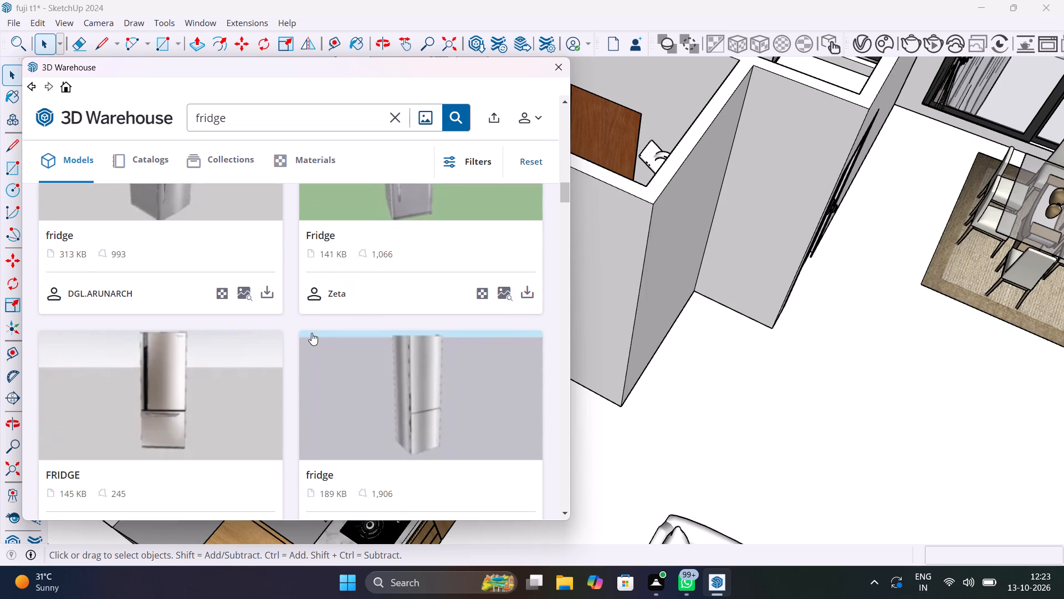
{"action": "scroll", "coordinate": [311, 333], "scroll_direction": "up", "scroll_amount": 2}
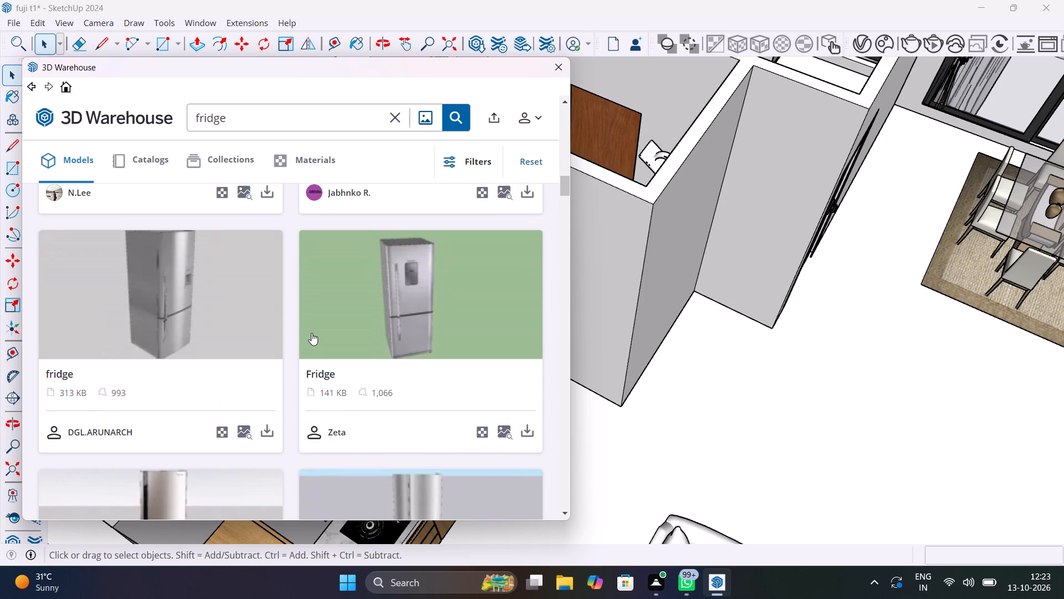
{"action": "scroll", "coordinate": [311, 333], "scroll_direction": "down", "scroll_amount": 8}
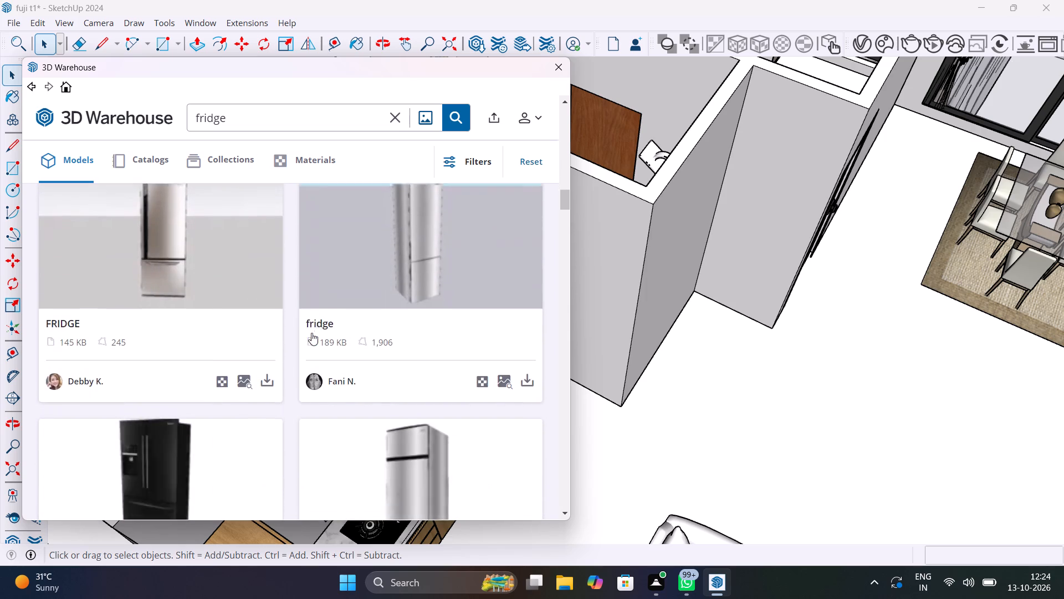
{"action": "scroll", "coordinate": [311, 333], "scroll_direction": "down", "scroll_amount": 4}
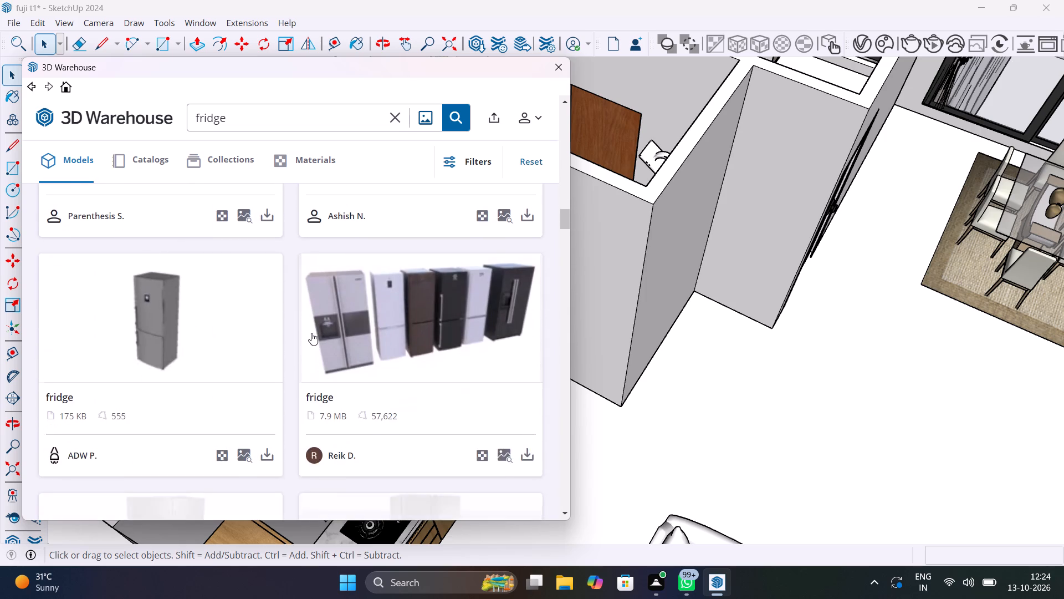
{"action": "scroll", "coordinate": [311, 333], "scroll_direction": "up", "scroll_amount": 5}
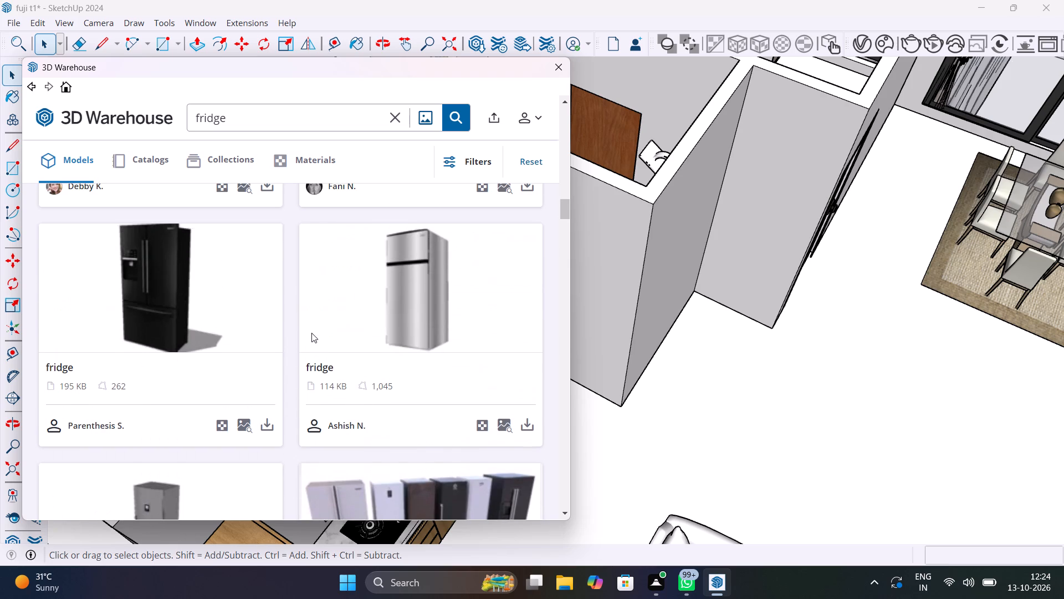
Download the 114 KB silver top-freezer fridge into the model and place it on the open floor beyond the sofa.
{"action": "left_click", "coordinate": [526, 424]}
{"action": "left_click", "coordinate": [267, 311]}
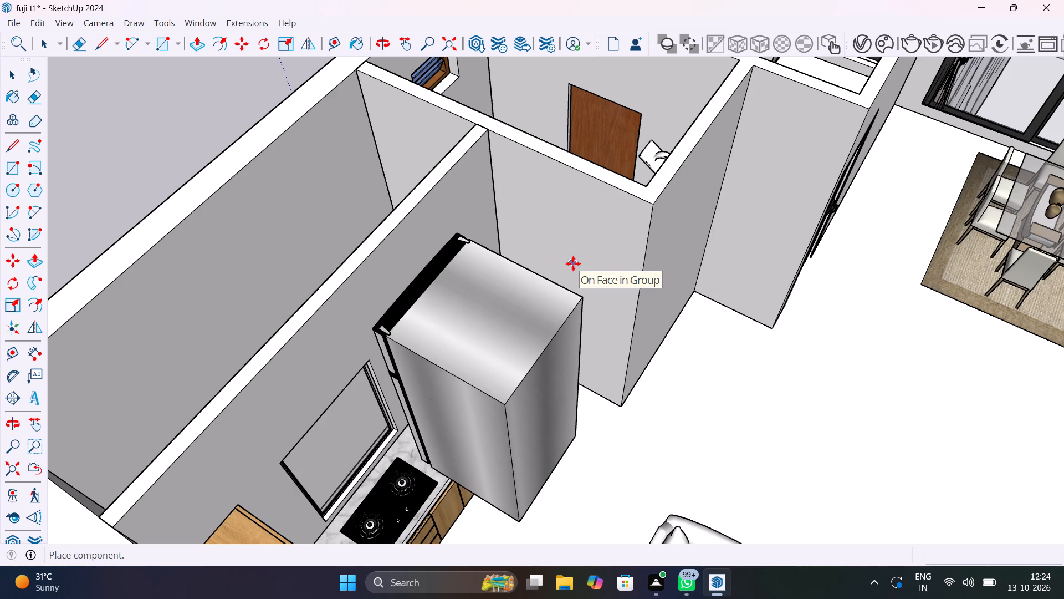
{"action": "scroll", "coordinate": [633, 254], "scroll_direction": "down", "scroll_amount": 6}
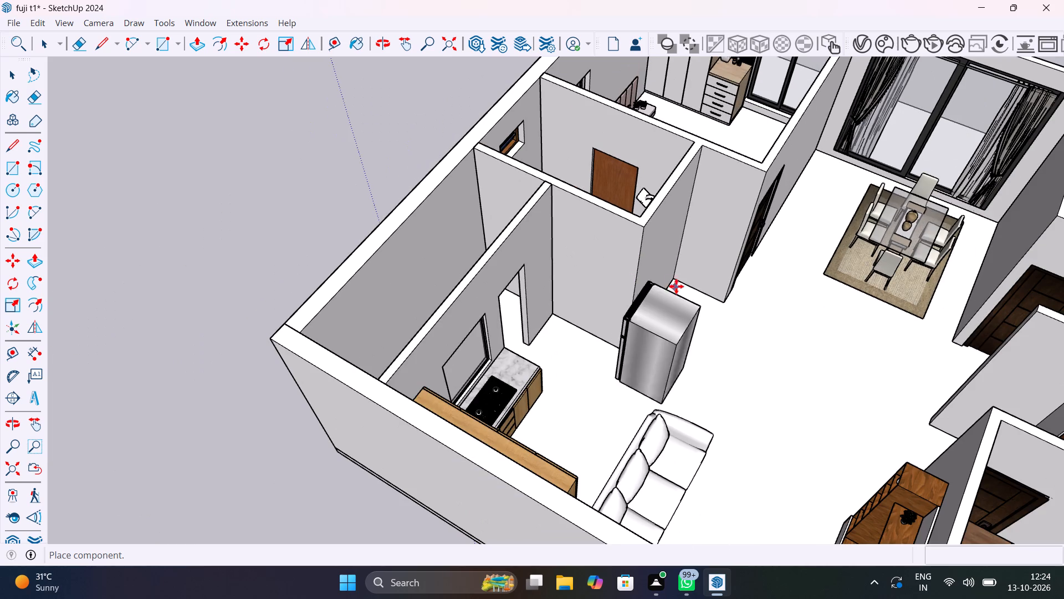
{"action": "left_click", "coordinate": [733, 276]}
{"action": "scroll", "coordinate": [699, 334], "scroll_direction": "up", "scroll_amount": 4}
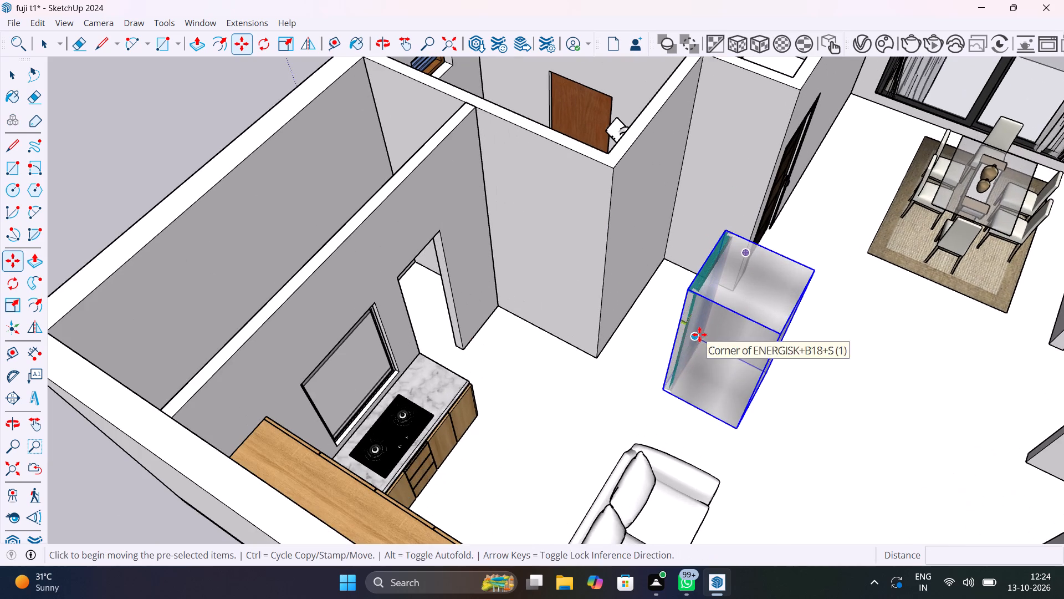
{"action": "key", "text": "space"}
Rotate the fridge 90° about the vertical axis so its doors face the sofa side.
{"action": "middle_click_drag", "start_coordinate": [667, 361], "coordinate": [849, 344]}
{"action": "scroll", "coordinate": [709, 331], "scroll_direction": "up", "scroll_amount": 6}
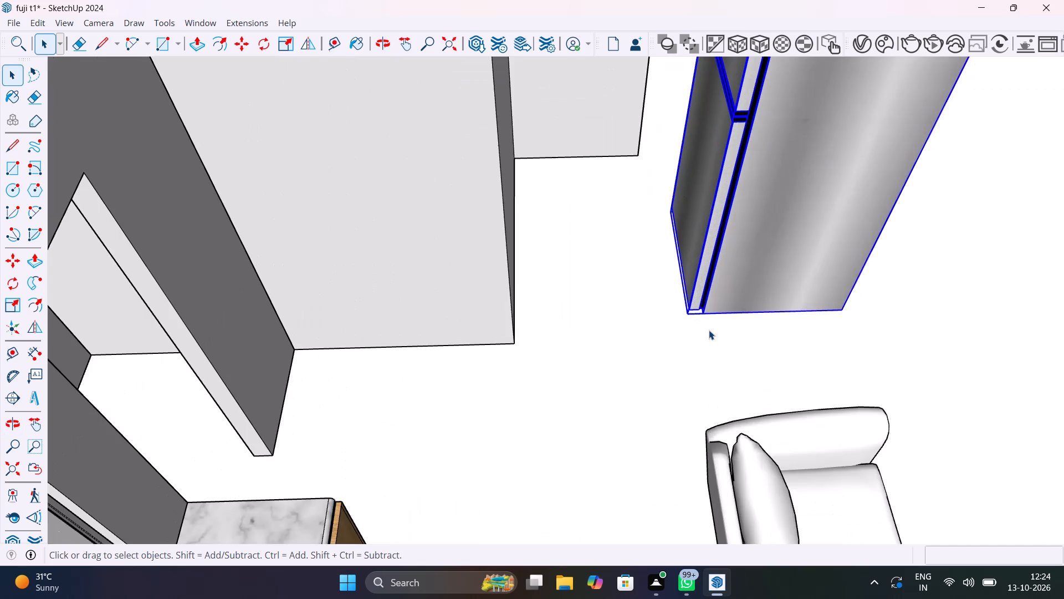
{"action": "key", "text": "q"}
{"action": "left_click", "coordinate": [686, 327]}
{"action": "left_click", "coordinate": [783, 332]}
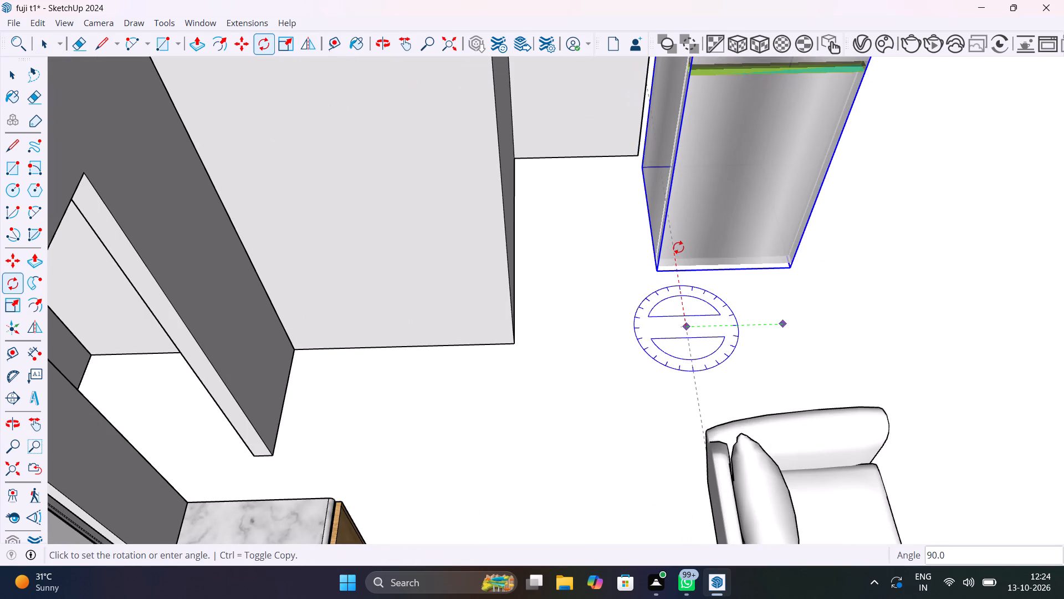
{"action": "type", "text": "90"}
{"action": "key", "text": "Return"}
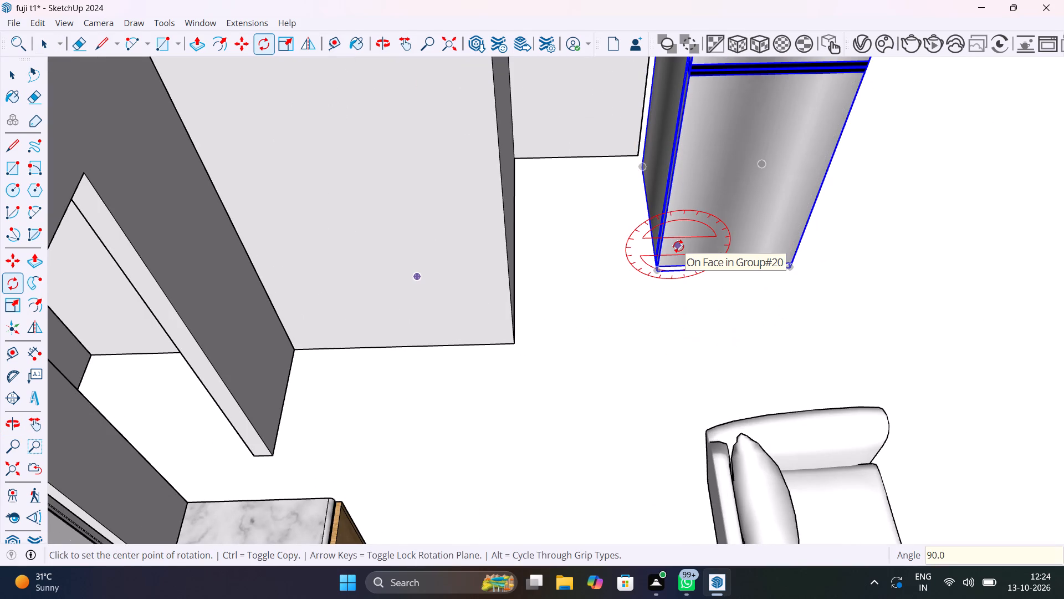
{"action": "key", "text": "space"}
{"action": "scroll", "coordinate": [678, 246], "scroll_direction": "down", "scroll_amount": 13}
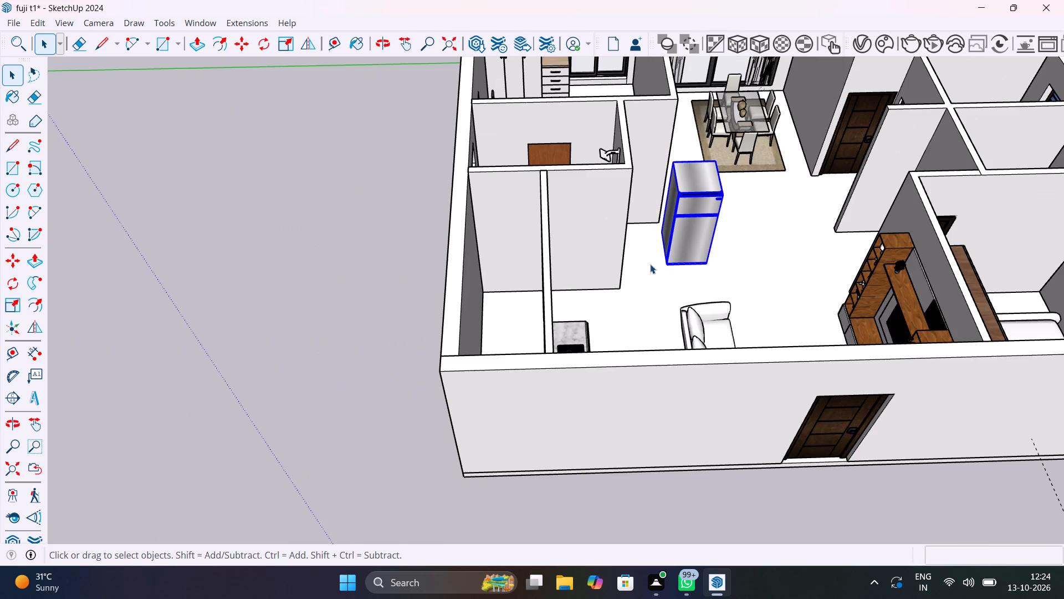
{"action": "left_click", "coordinate": [405, 190]}
Move the fridge by its bottom front corner about 6' 5" to the end corner of the marble countertop beside the stove.
{"action": "scroll", "coordinate": [689, 258], "scroll_direction": "up", "scroll_amount": 7}
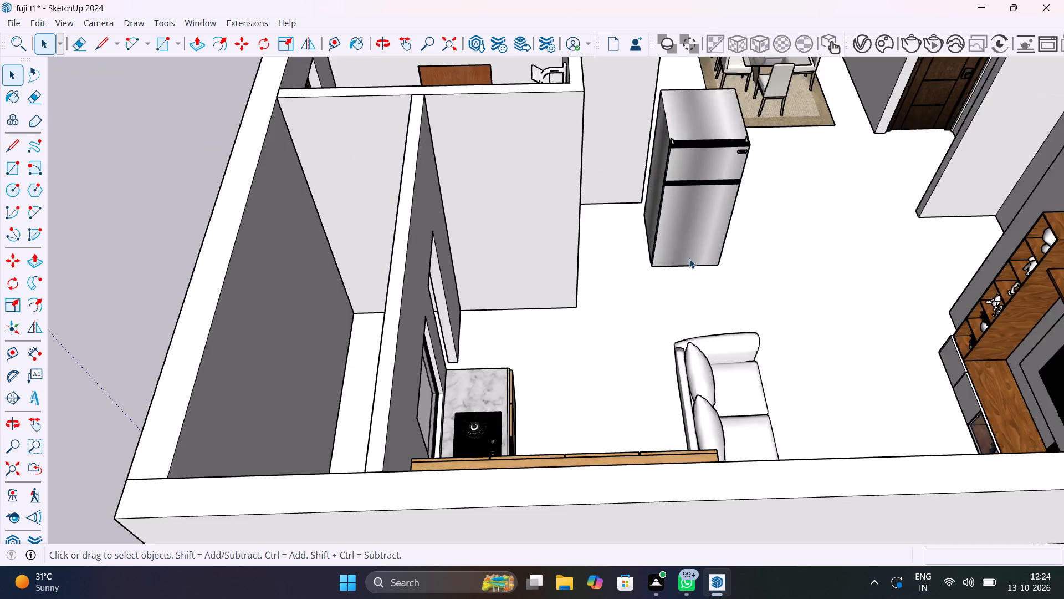
{"action": "scroll", "coordinate": [689, 259], "scroll_direction": "up", "scroll_amount": 3}
{"action": "left_click", "coordinate": [648, 256]}
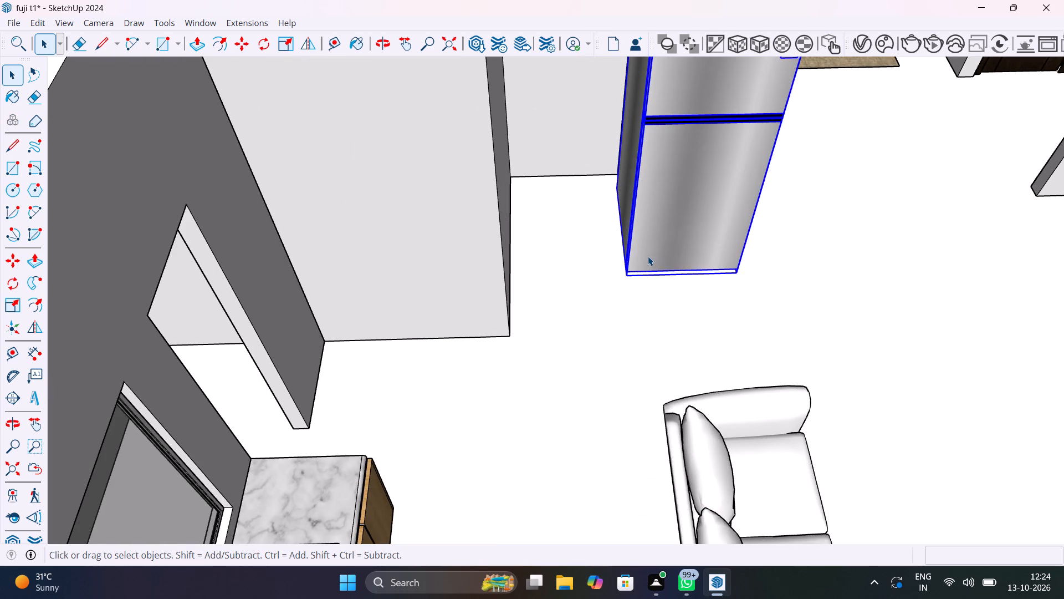
{"action": "key", "text": "m"}
{"action": "left_click", "coordinate": [626, 277]}
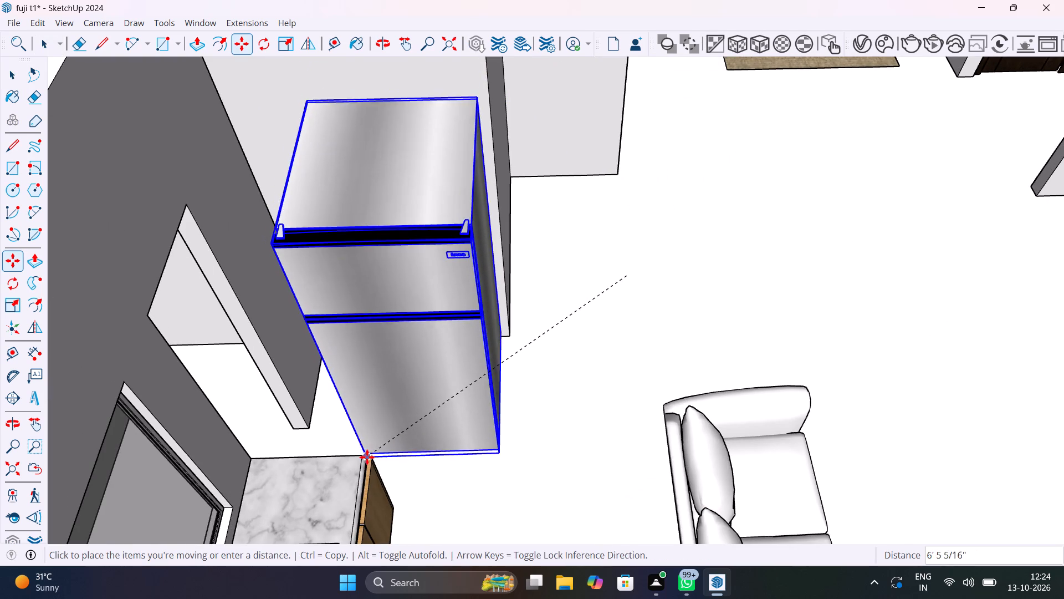
{"action": "left_click", "coordinate": [370, 460]}
Move the fridge by its bottom rear corner about 3' 1" down to the floor, against the base of the wall behind it.
{"action": "middle_click_drag", "start_coordinate": [446, 440], "coordinate": [151, 429]}
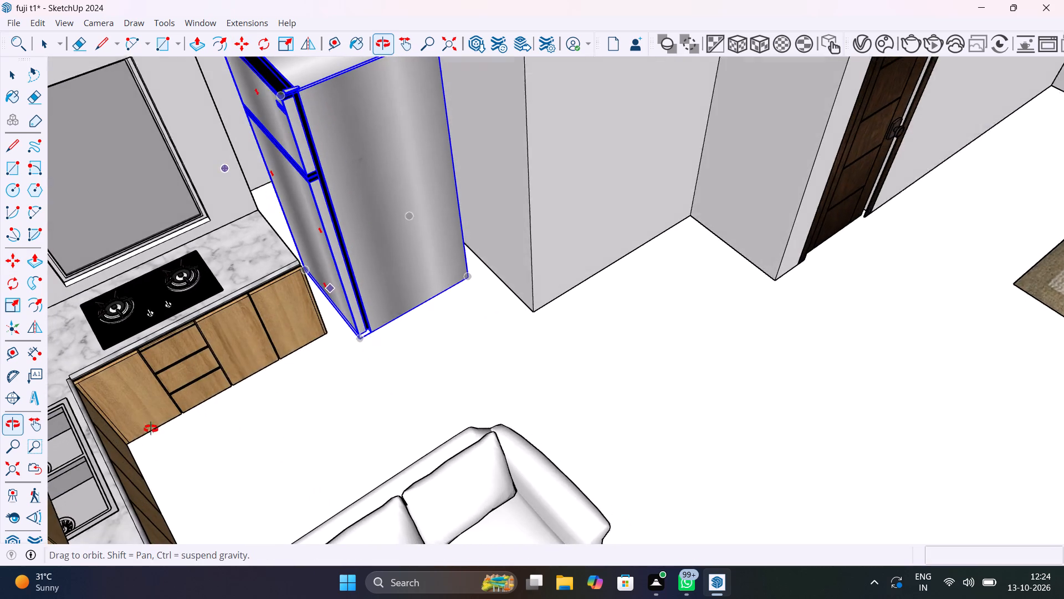
{"action": "middle_click_drag", "start_coordinate": [151, 429], "coordinate": [148, 430]}
{"action": "scroll", "coordinate": [408, 344], "scroll_direction": "up", "scroll_amount": 6}
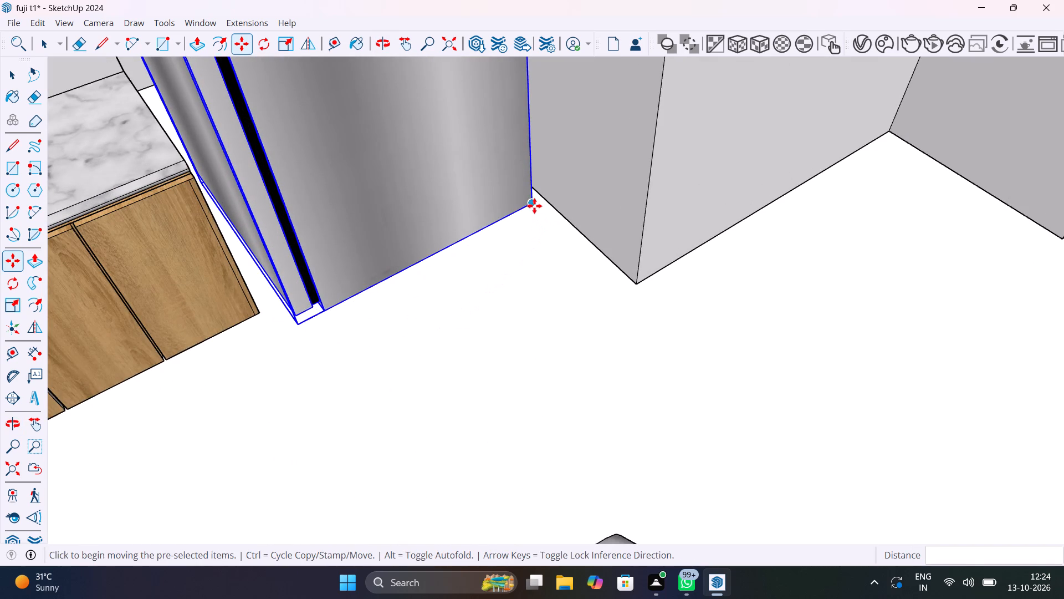
{"action": "left_click", "coordinate": [534, 206]}
{"action": "middle_click_drag", "start_coordinate": [609, 273], "coordinate": [497, 119]}
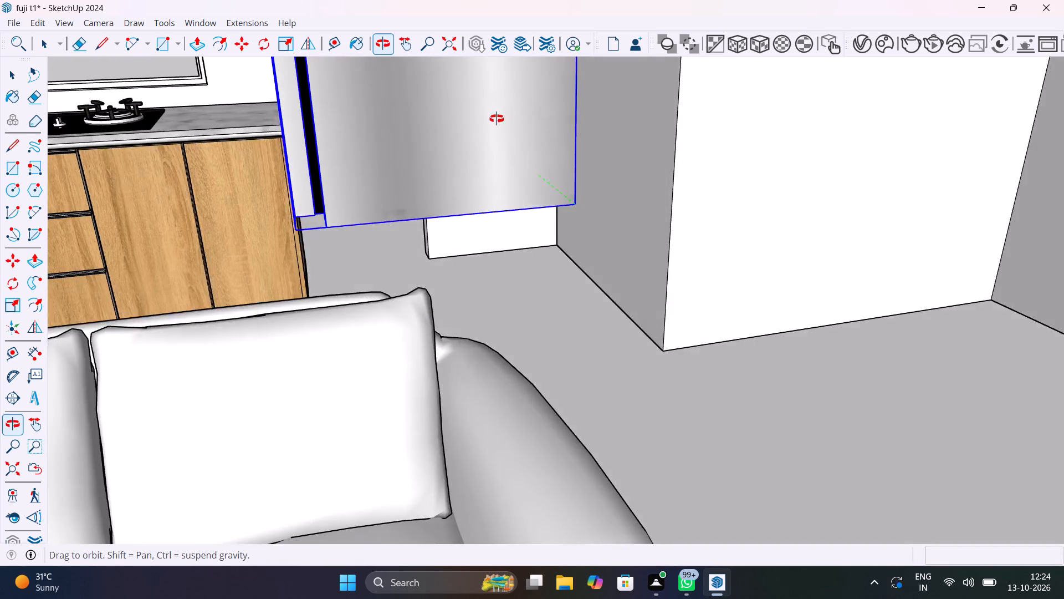
{"action": "middle_click_drag", "start_coordinate": [497, 119], "coordinate": [462, 105]}
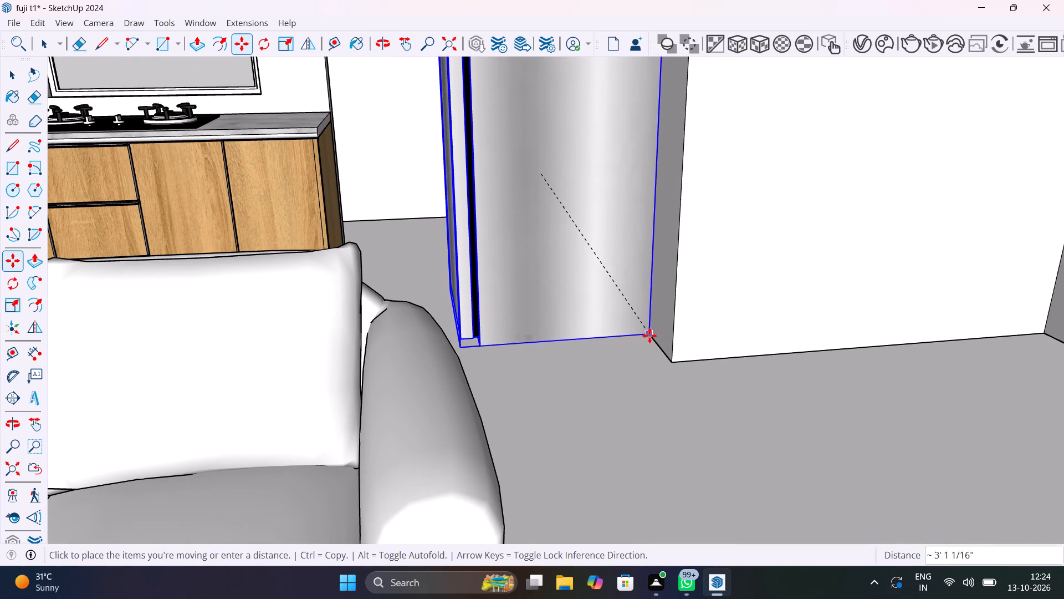
{"action": "left_click", "coordinate": [653, 339]}
Place a guide line 2' out from the base edge of the wall behind the fridge.
{"action": "middle_click_drag", "start_coordinate": [626, 335], "coordinate": [883, 436]}
{"action": "scroll", "coordinate": [486, 301], "scroll_direction": "up", "scroll_amount": 5}
{"action": "middle_click_drag", "start_coordinate": [510, 388], "coordinate": [926, 466]}
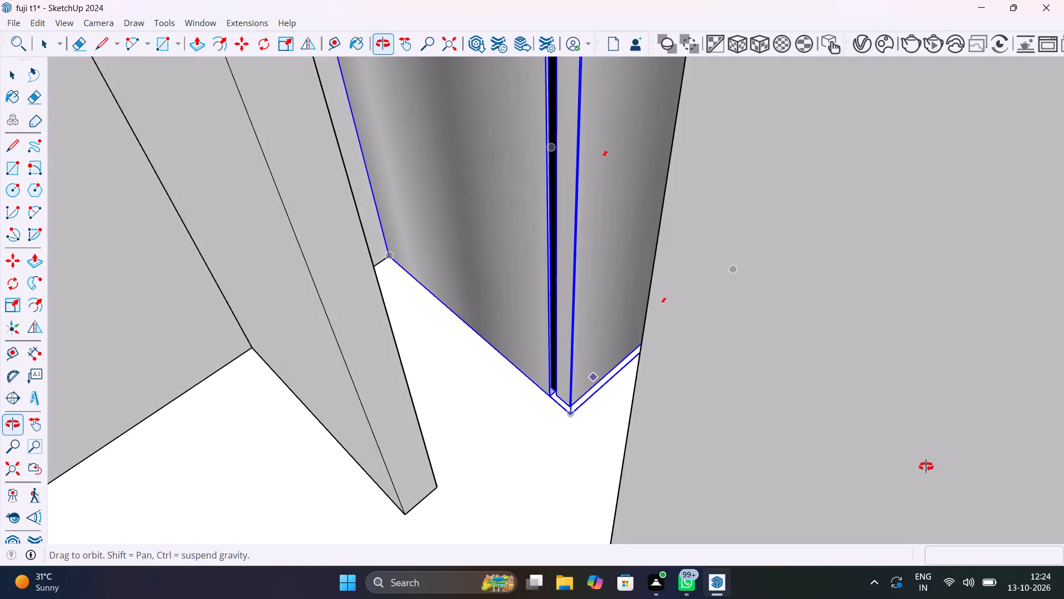
{"action": "middle_click_drag", "start_coordinate": [926, 466], "coordinate": [947, 525]}
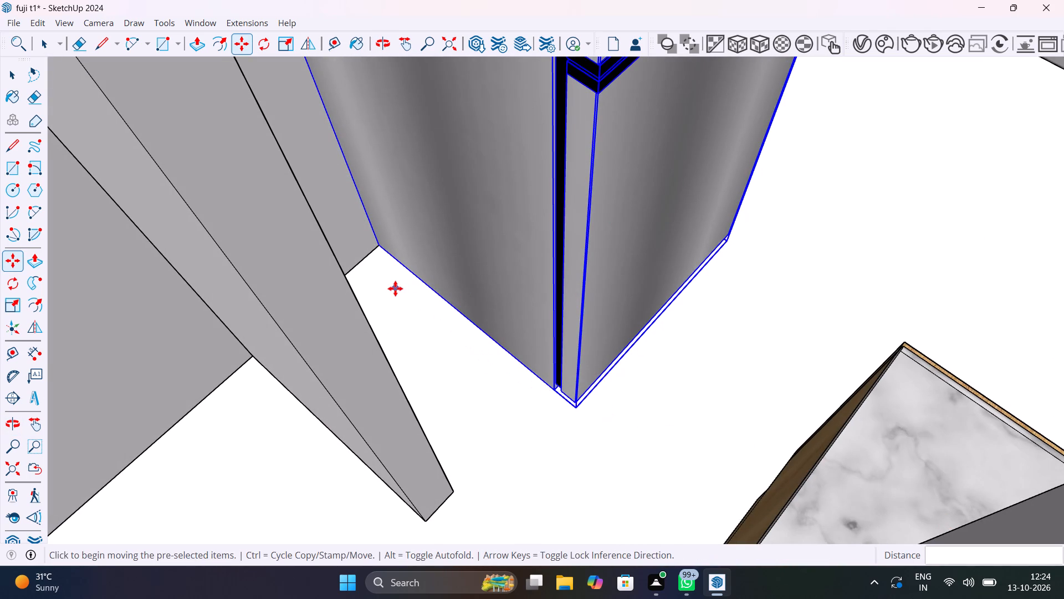
{"action": "key", "text": "space"}
{"action": "type", "text": "t"}
{"action": "left_click", "coordinate": [359, 260]}
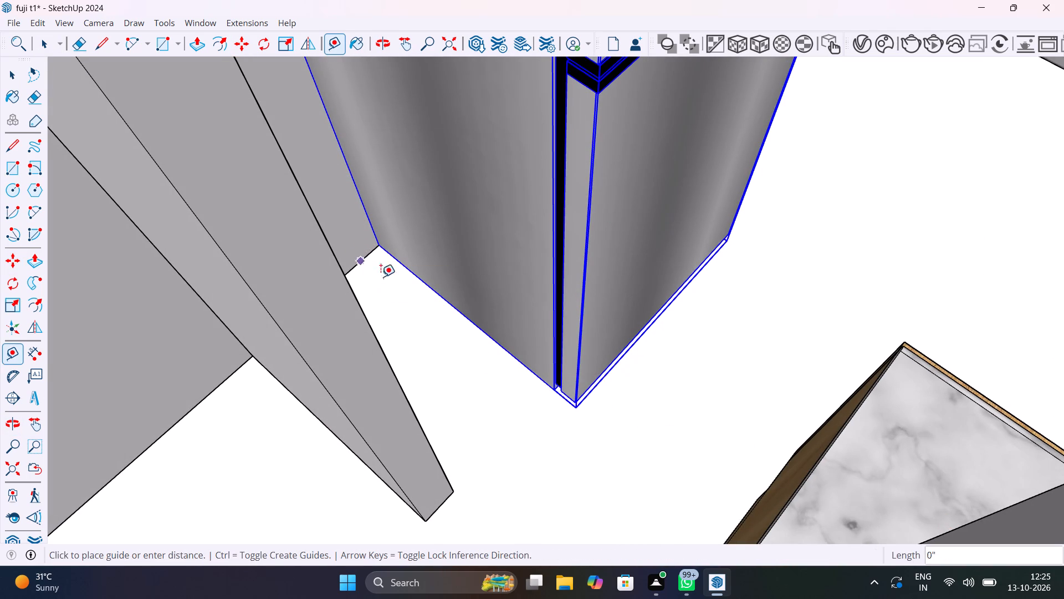
{"action": "type", "text": "2'"}
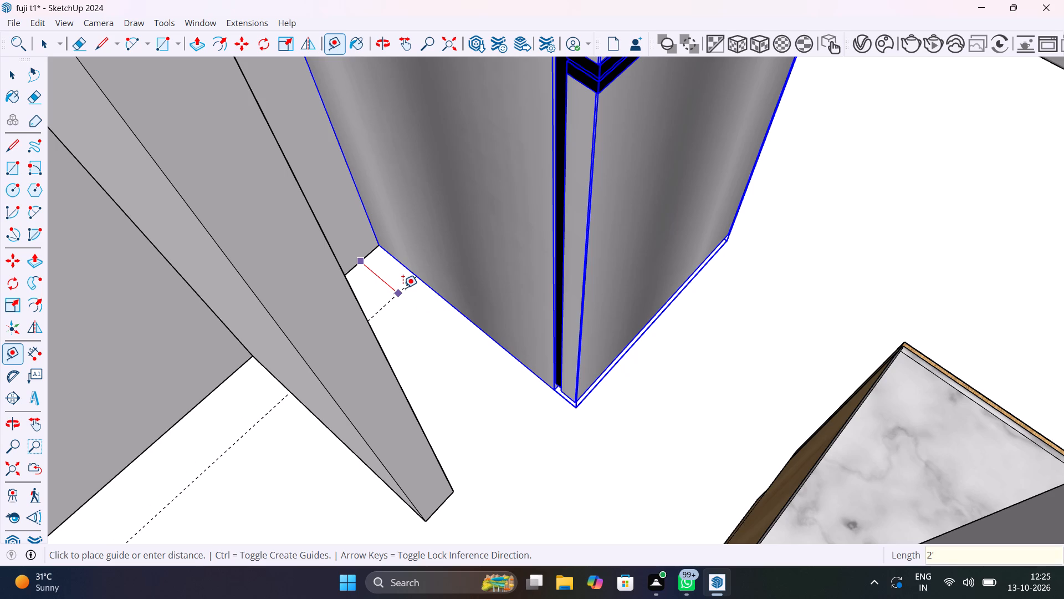
{"action": "key", "text": "Return"}
{"action": "key", "text": "space"}
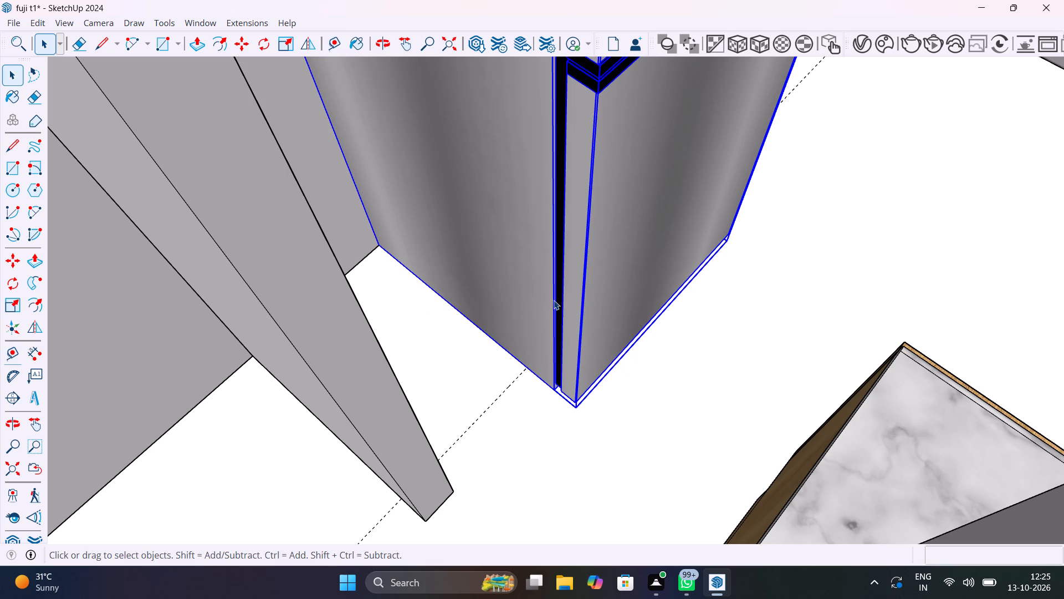
Scale the fridge's depth by about 0.77 so its front reaches the guide line on the floor.
{"action": "left_click", "coordinate": [663, 255]}
{"action": "key", "text": "s"}
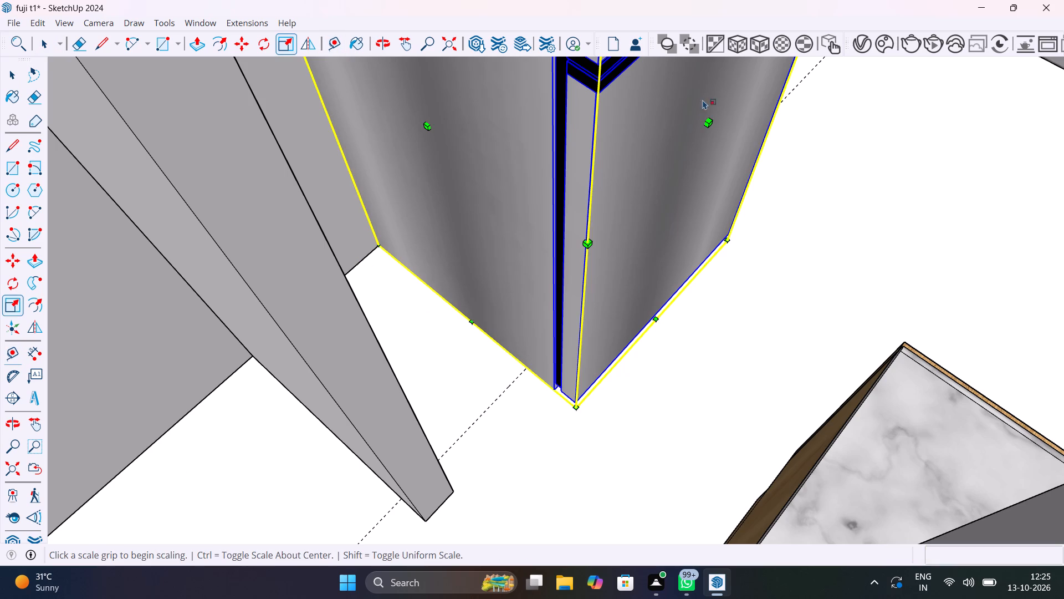
{"action": "left_click", "coordinate": [710, 121]}
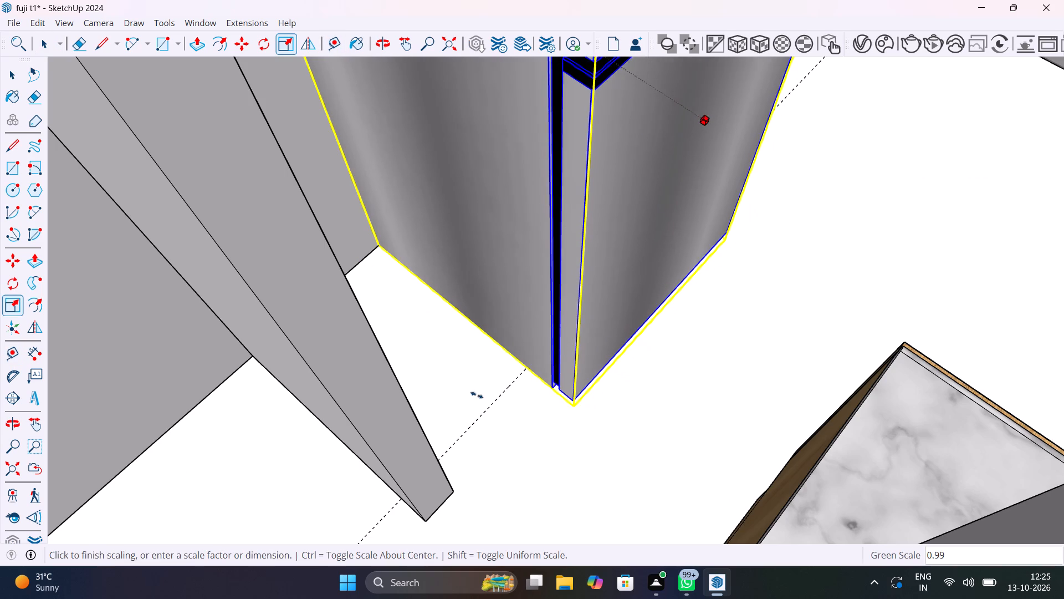
{"action": "left_click", "coordinate": [495, 403]}
{"action": "key", "text": "space"}
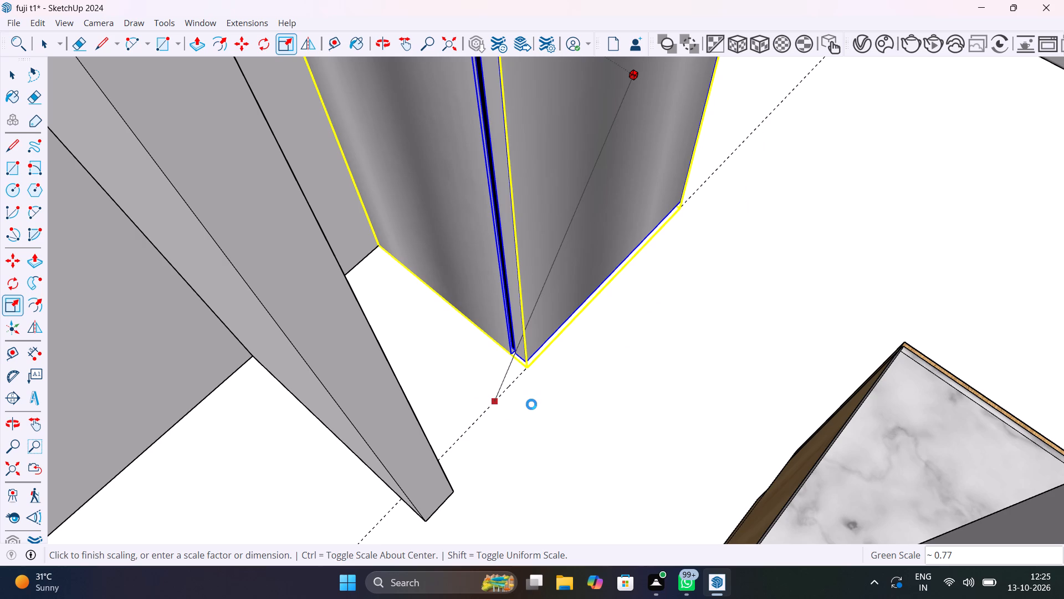
{"action": "scroll", "coordinate": [531, 404], "scroll_direction": "down", "scroll_amount": 17}
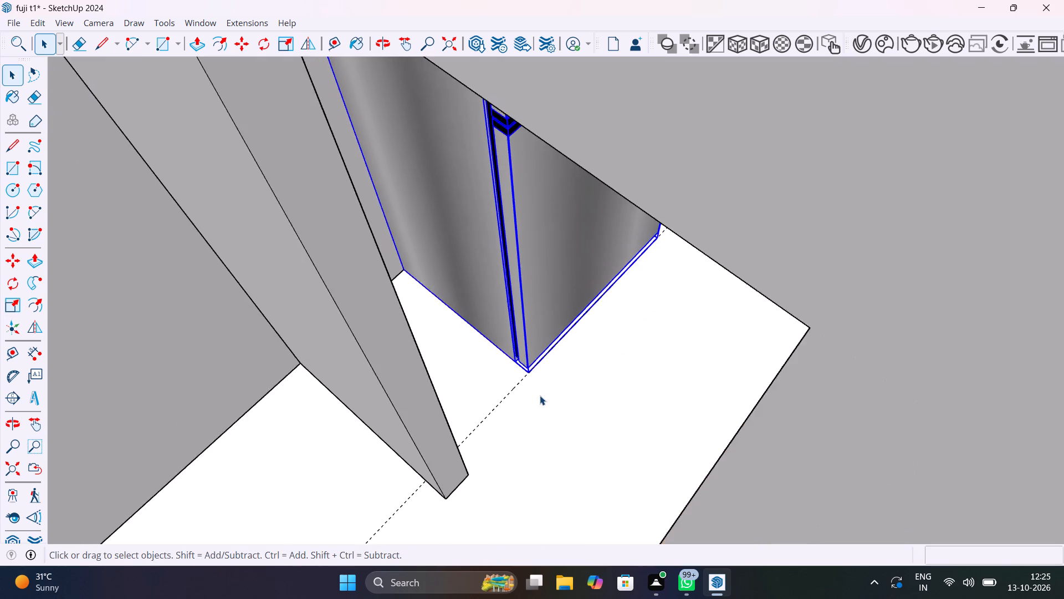
{"action": "scroll", "coordinate": [540, 395], "scroll_direction": "down", "scroll_amount": 13}
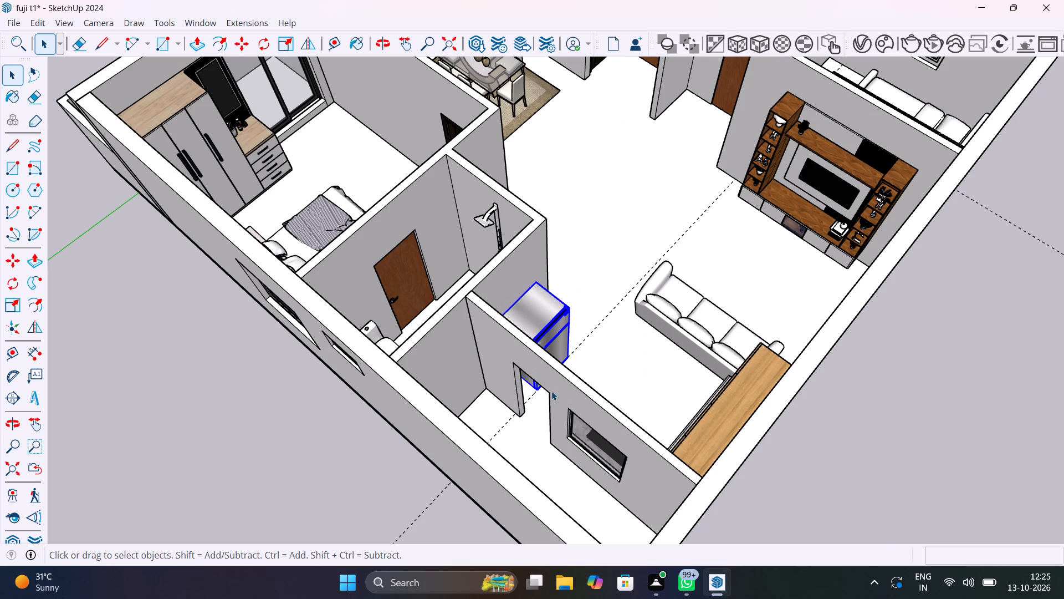
{"action": "left_click", "coordinate": [285, 439]}
Check the fridge's fit beside the kitchen counter from several sides and inspect the narrow room behind the kitchen wall.
{"action": "middle_click_drag", "start_coordinate": [529, 350], "coordinate": [105, 292]}
{"action": "scroll", "coordinate": [484, 271], "scroll_direction": "up", "scroll_amount": 10}
{"action": "middle_click_drag", "start_coordinate": [549, 323], "coordinate": [594, 326]}
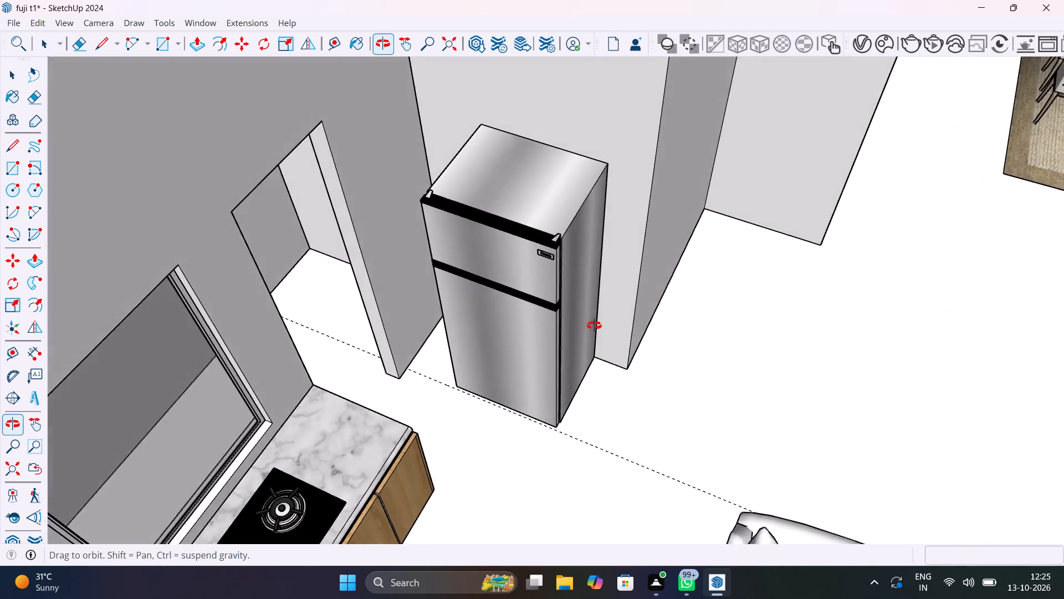
{"action": "middle_click_drag", "start_coordinate": [594, 326], "coordinate": [570, 289]}
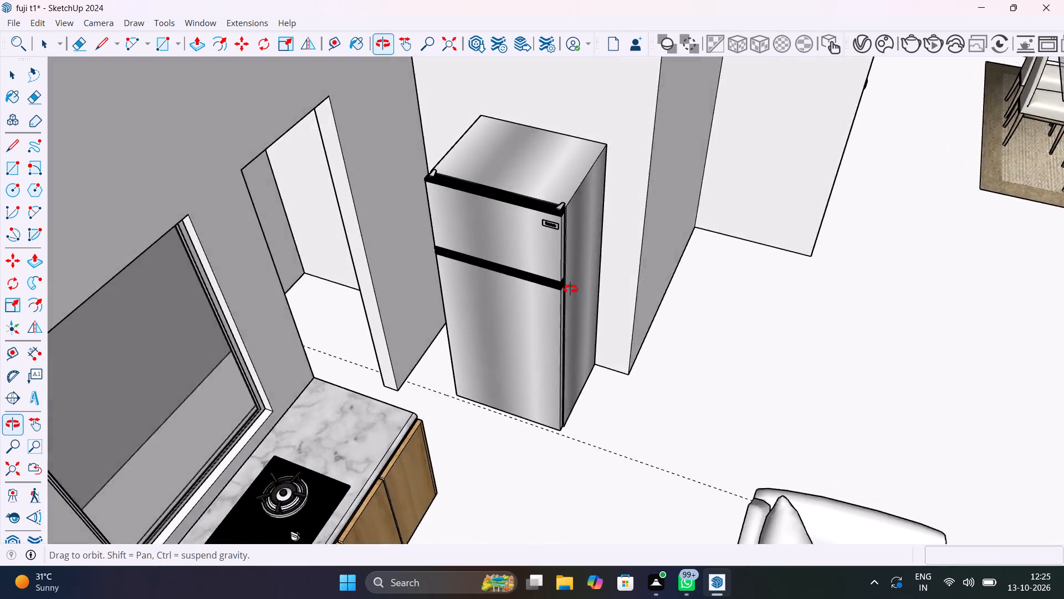
{"action": "middle_click_drag", "start_coordinate": [570, 289], "coordinate": [500, 290]}
{"action": "scroll", "coordinate": [530, 311], "scroll_direction": "down", "scroll_amount": 6}
{"action": "middle_click_drag", "start_coordinate": [530, 311], "coordinate": [636, 294]}
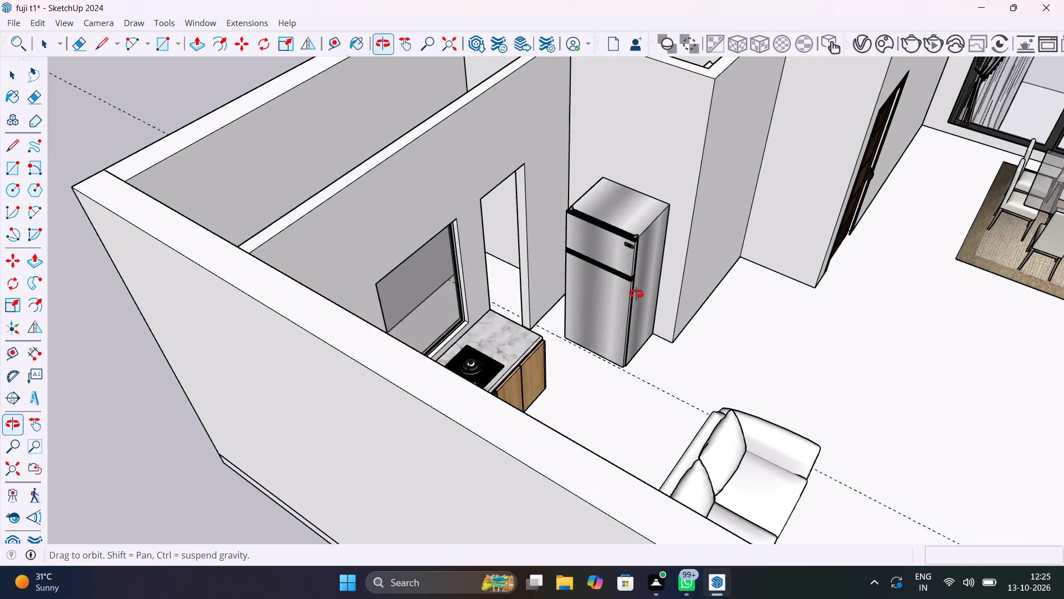
{"action": "middle_click_drag", "start_coordinate": [636, 294], "coordinate": [402, 266]}
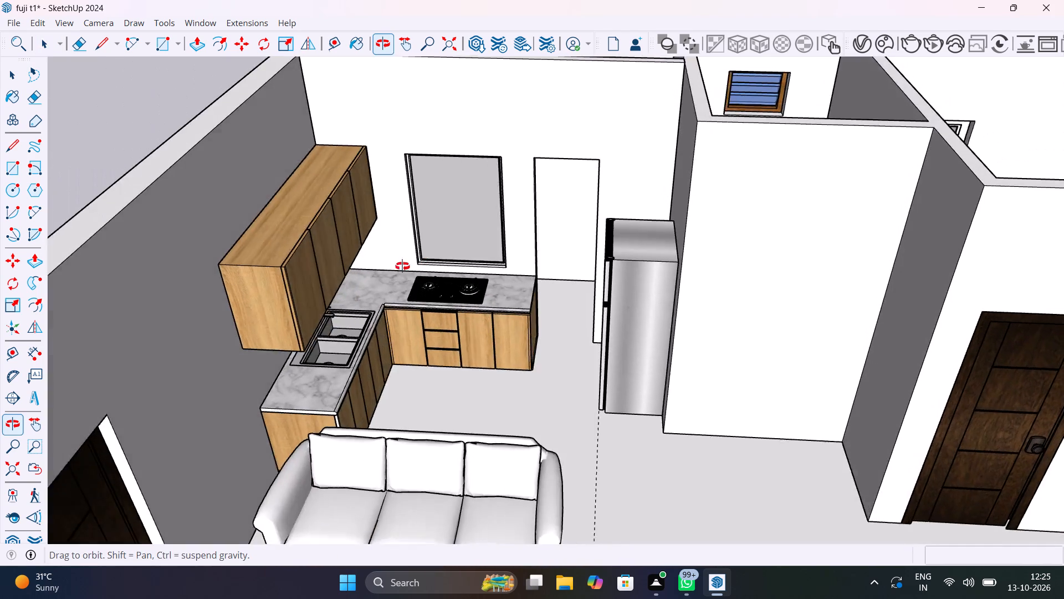
{"action": "middle_click_drag", "start_coordinate": [402, 266], "coordinate": [715, 395]}
{"action": "scroll", "coordinate": [571, 217], "scroll_direction": "up", "scroll_amount": 4}
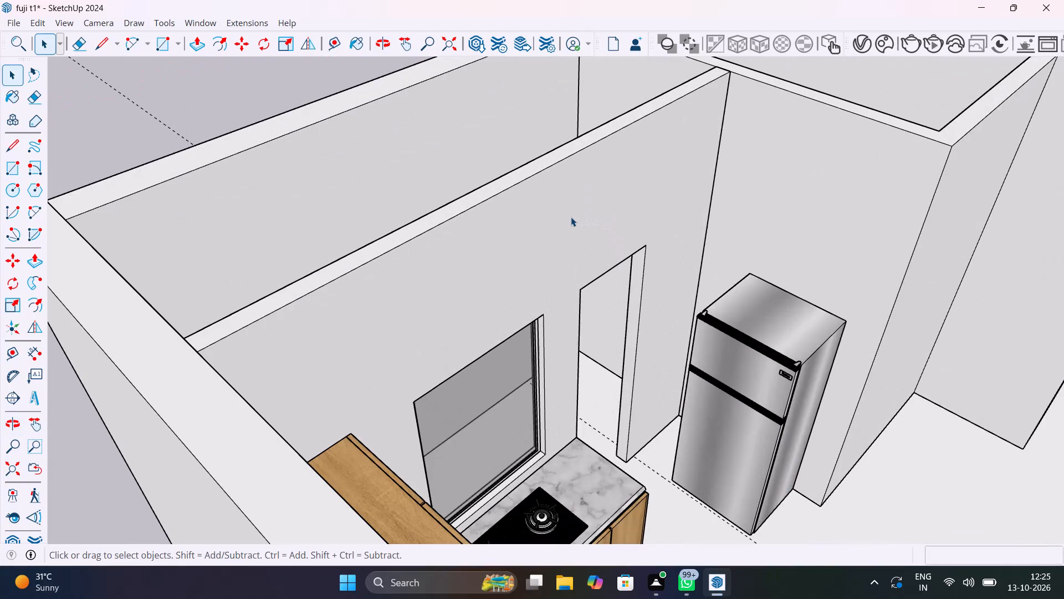
{"action": "scroll", "coordinate": [571, 217], "scroll_direction": "up", "scroll_amount": 1}
{"action": "middle_click_drag", "start_coordinate": [612, 293], "coordinate": [715, 386]}
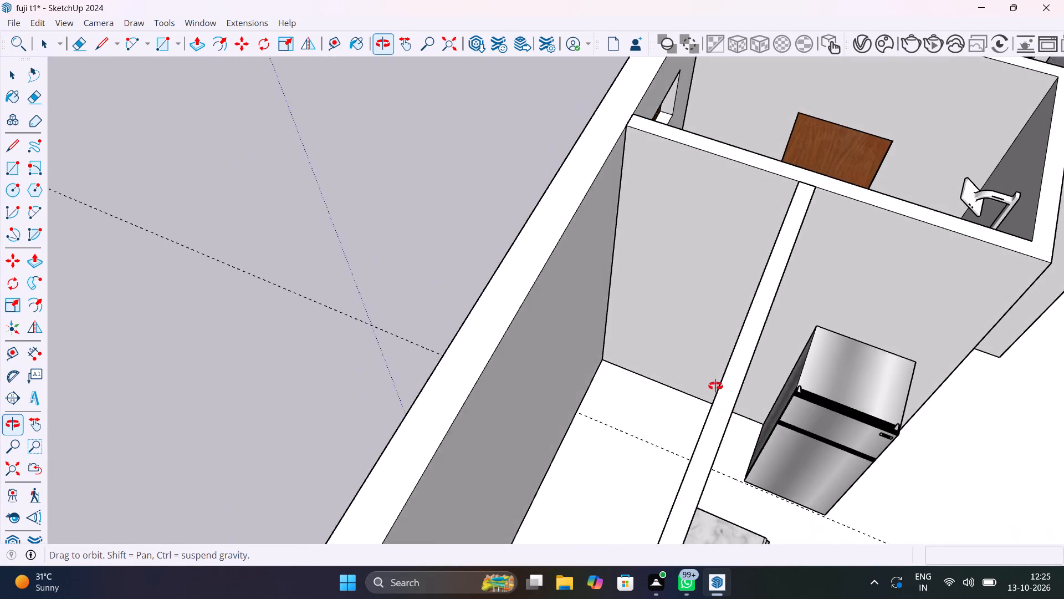
{"action": "middle_click_drag", "start_coordinate": [715, 386], "coordinate": [735, 399]}
{"action": "scroll", "coordinate": [672, 367], "scroll_direction": "up", "scroll_amount": 3}
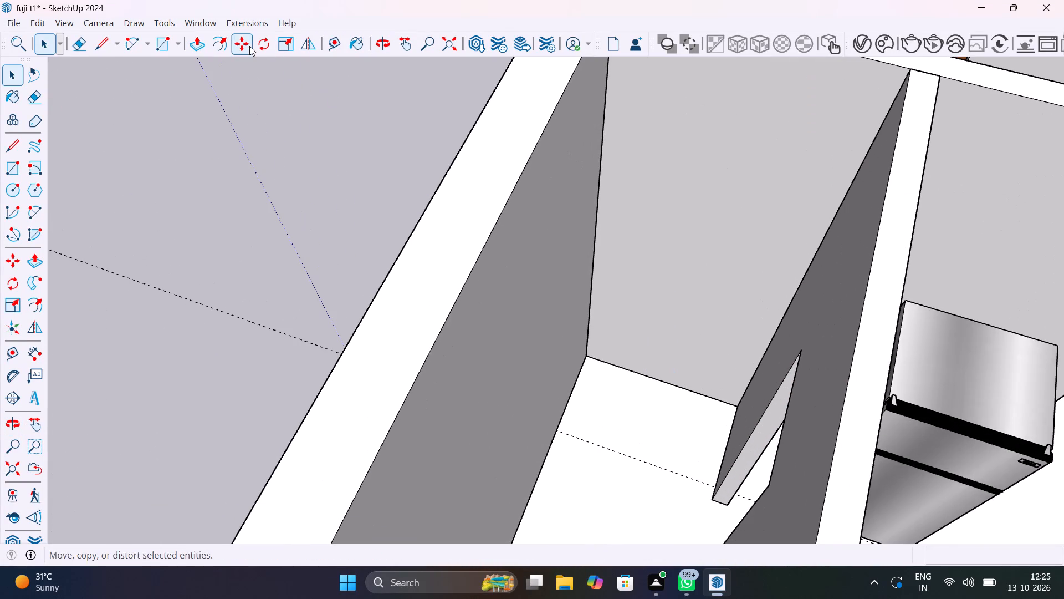
Search the 3D Warehouse for washing machine models, using the search term "washing".
{"action": "left_click", "coordinate": [204, 24]}
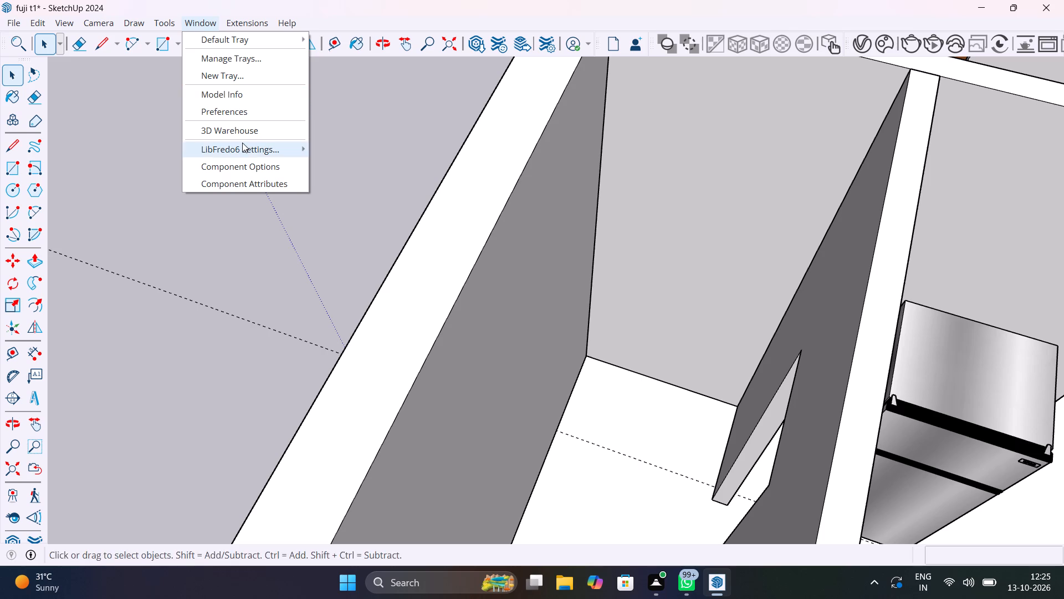
{"action": "left_click", "coordinate": [250, 127]}
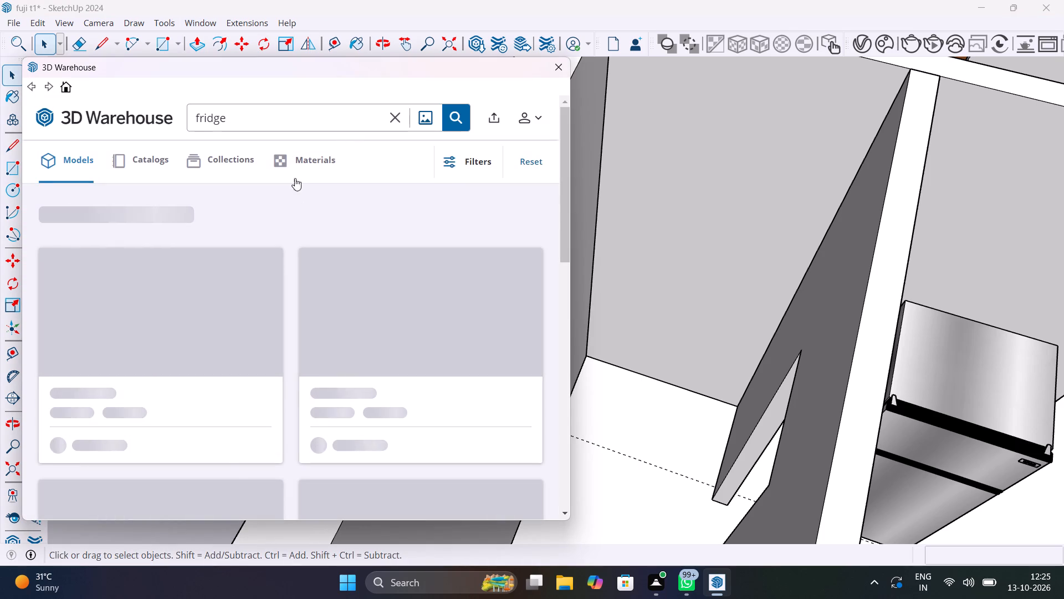
{"action": "left_click", "coordinate": [399, 123]}
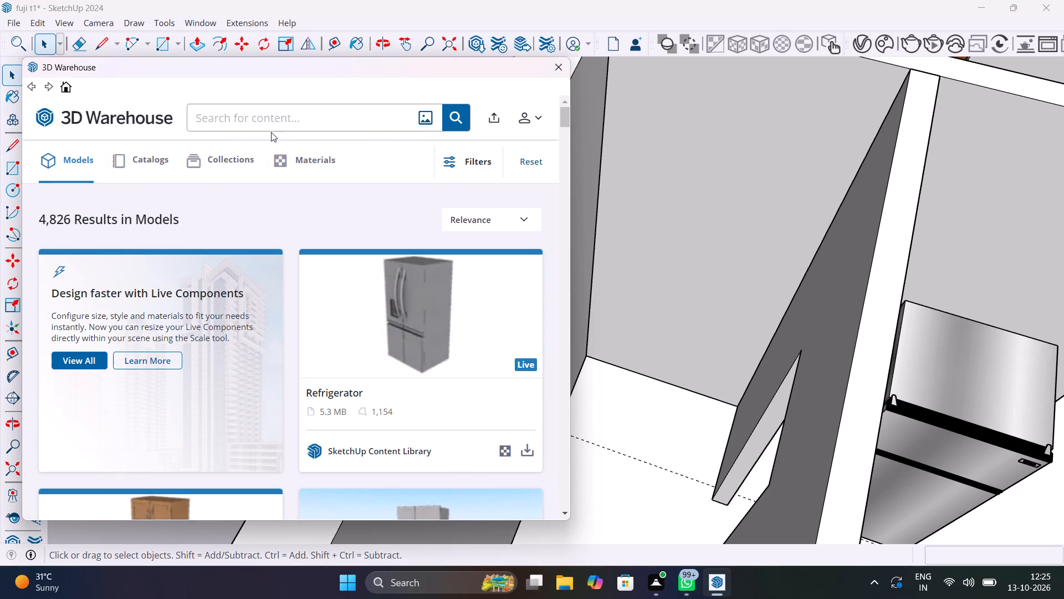
{"action": "left_click", "coordinate": [281, 120]}
{"action": "type", "text": "washing"}
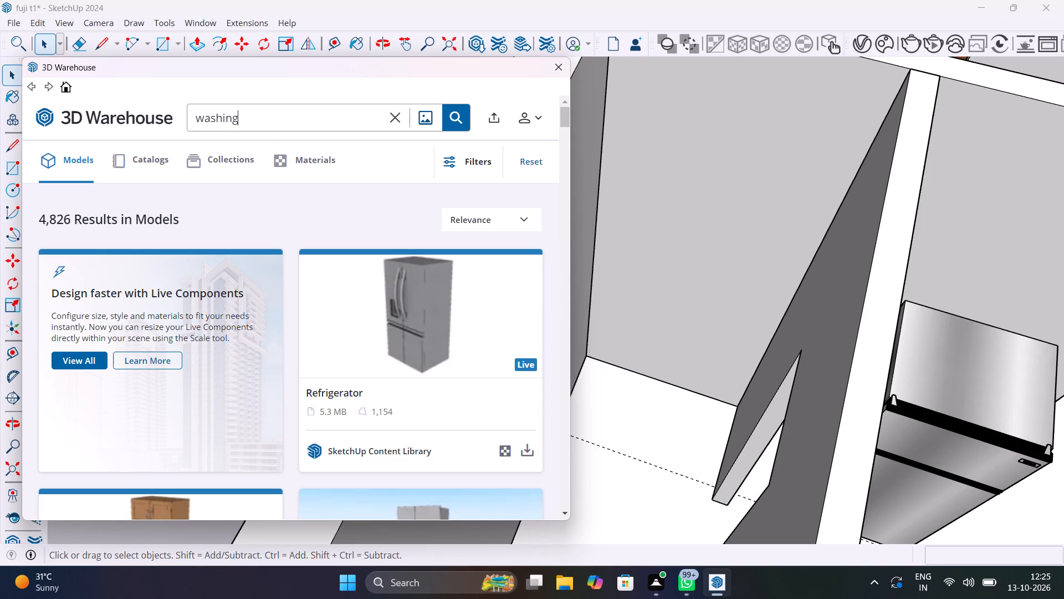
{"action": "key", "text": "v"}
{"action": "key", "text": "BackSpace"}
{"action": "key", "text": "space"}
{"action": "key", "text": "m"}
{"action": "type", "text": "ea"}
{"action": "type", "text": "chine"}
{"action": "key", "text": "Return"}
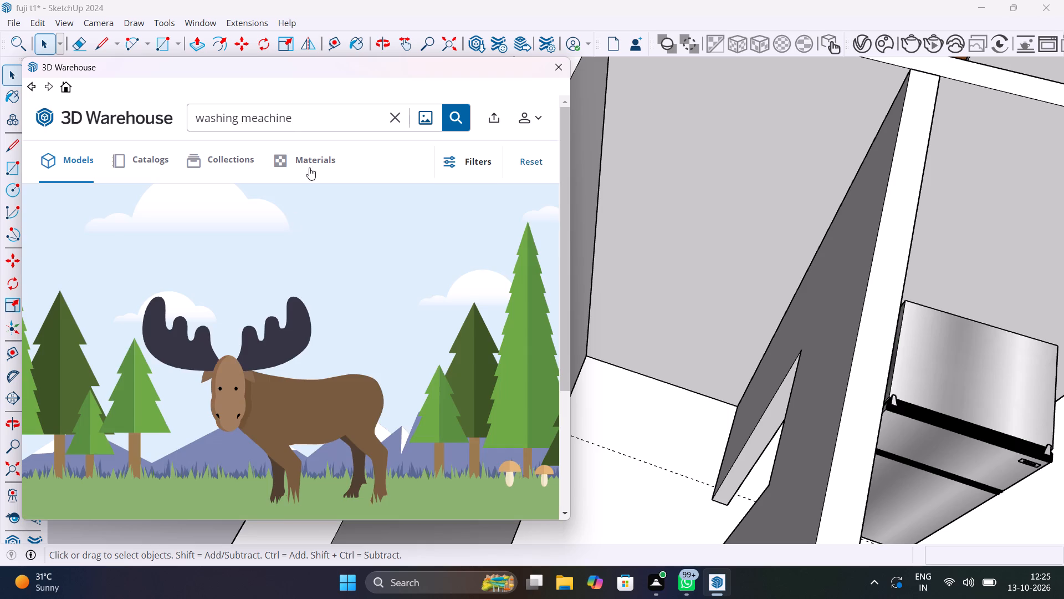
{"action": "left_click", "coordinate": [287, 121]}
{"action": "left_click_drag", "start_coordinate": [293, 118], "coordinate": [250, 122]}
{"action": "left_click_drag", "start_coordinate": [299, 119], "coordinate": [259, 120]}
{"action": "left_click_drag", "start_coordinate": [259, 120], "coordinate": [238, 121]}
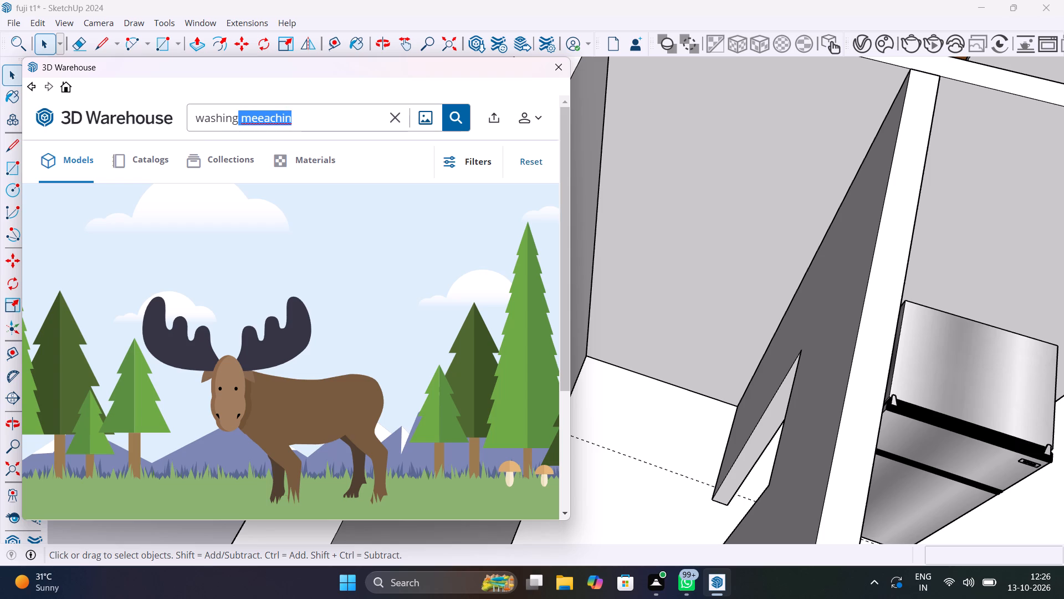
{"action": "key", "text": "Delete"}
{"action": "left_click", "coordinate": [459, 114]}
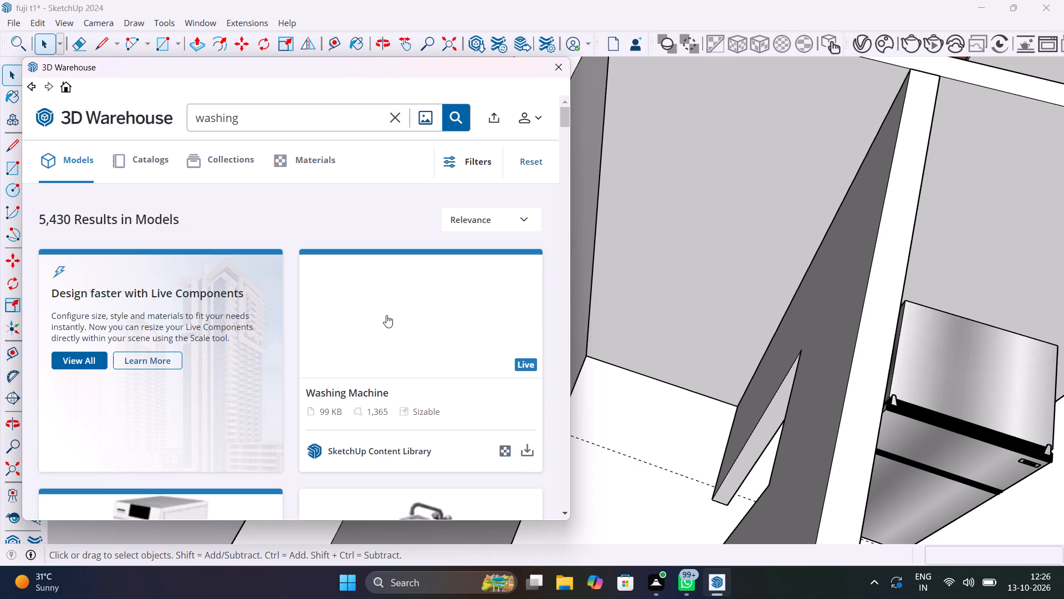
Load the front-loading machine model "washing" by designer_kostadinova and place it on the narrow room's floor near the end wall.
{"action": "scroll", "coordinate": [424, 376], "scroll_direction": "down", "scroll_amount": 3}
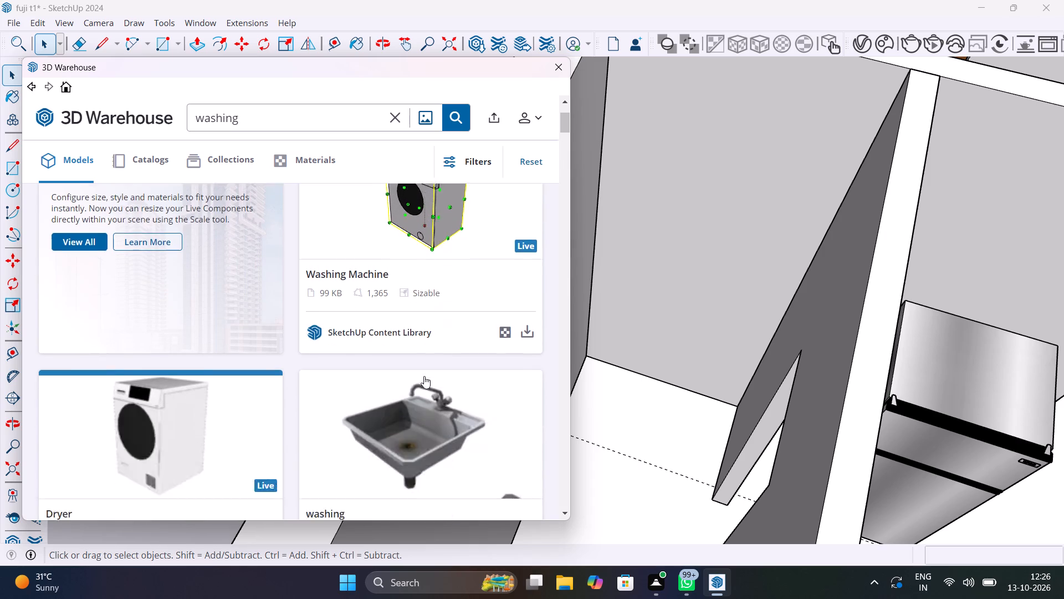
{"action": "scroll", "coordinate": [424, 376], "scroll_direction": "down", "scroll_amount": 4}
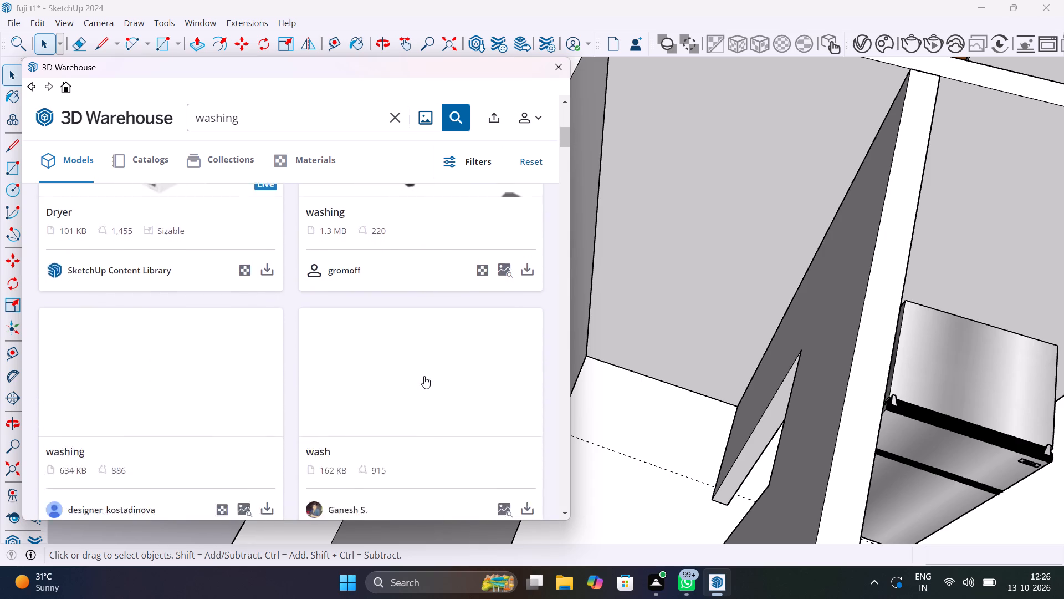
{"action": "scroll", "coordinate": [424, 376], "scroll_direction": "down", "scroll_amount": 1}
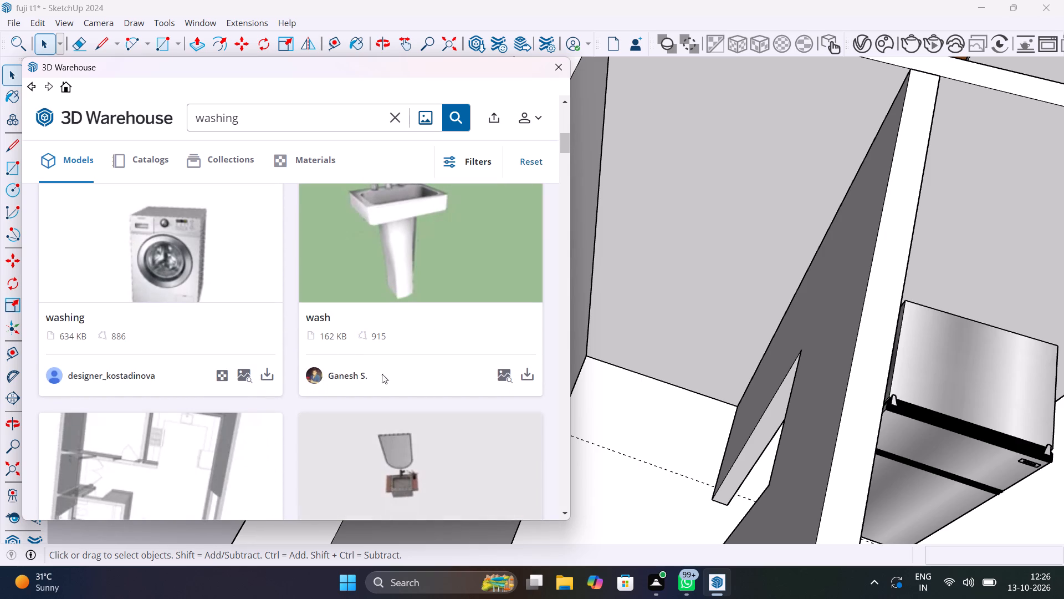
{"action": "left_click", "coordinate": [270, 377]}
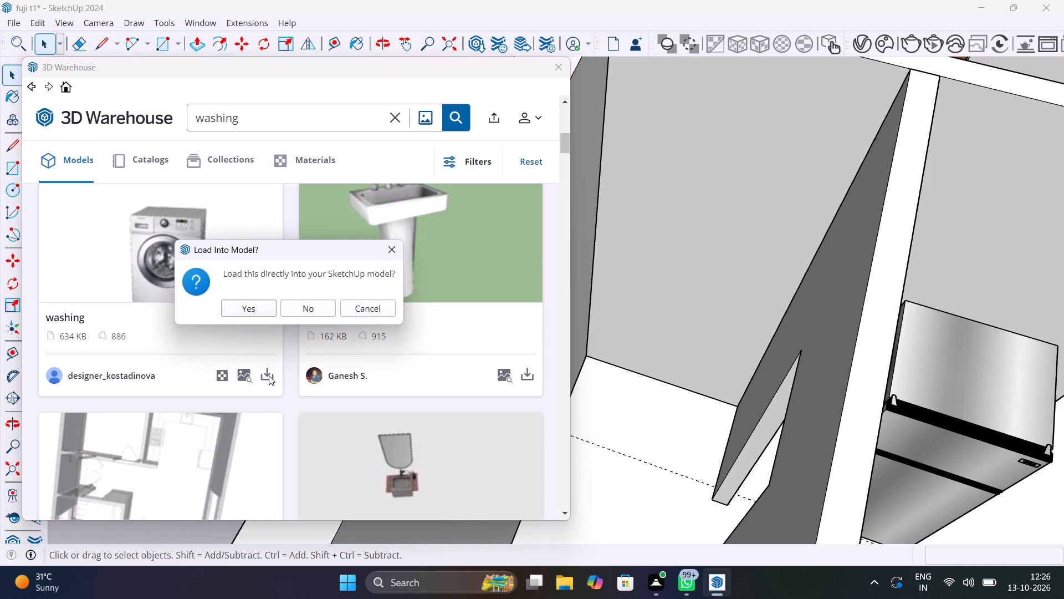
{"action": "left_click", "coordinate": [255, 312]}
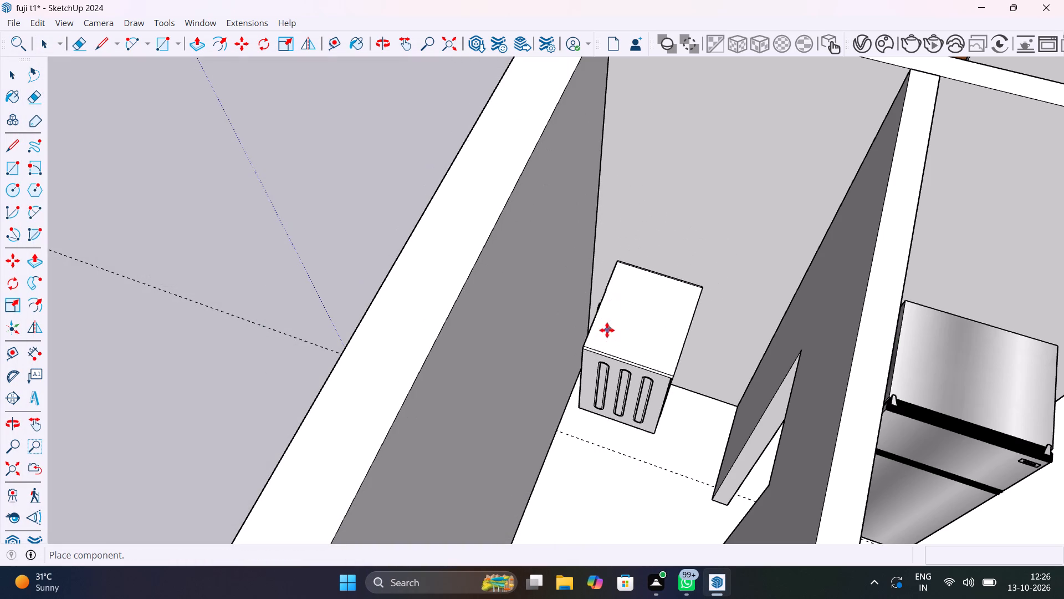
{"action": "scroll", "coordinate": [637, 383], "scroll_direction": "up", "scroll_amount": 9}
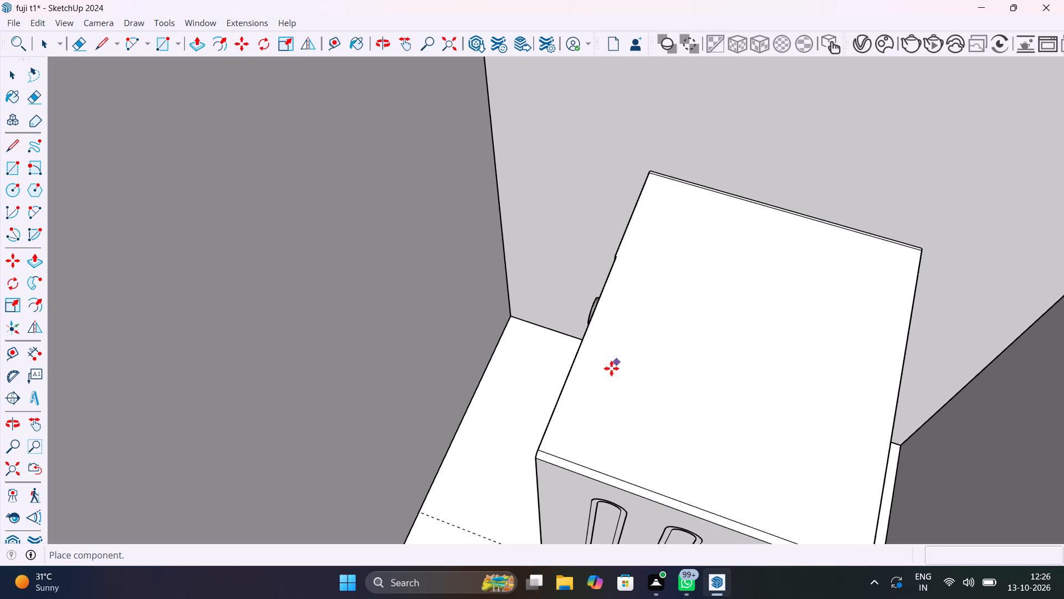
{"action": "scroll", "coordinate": [611, 368], "scroll_direction": "down", "scroll_amount": 10}
{"action": "left_click", "coordinate": [620, 364]}
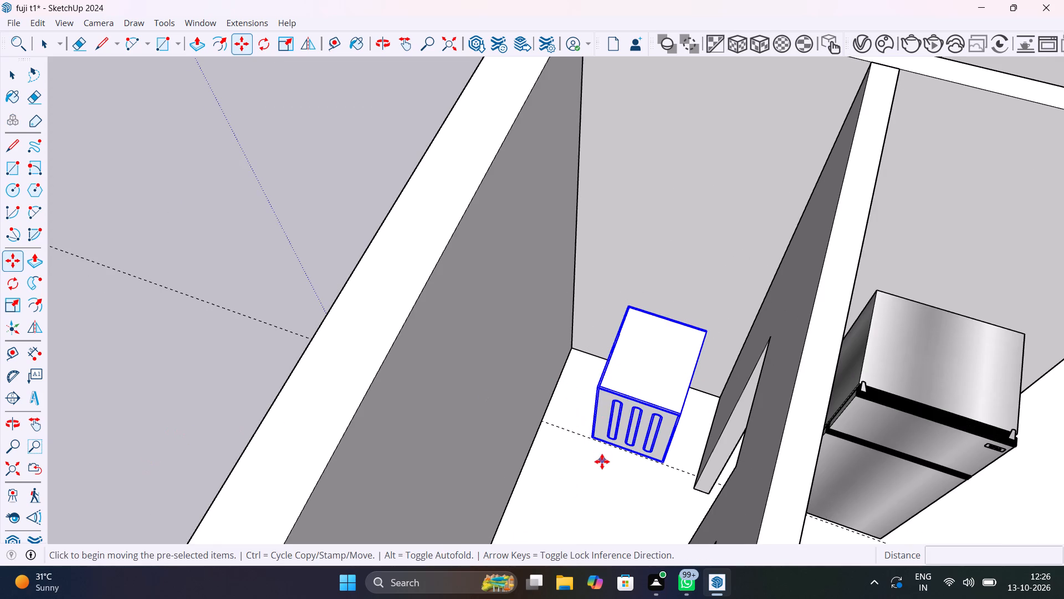
Rotate the washing machine 90 degrees on the floor so its door faces the open length of the narrow room.
{"action": "scroll", "coordinate": [602, 461], "scroll_direction": "up", "scroll_amount": 4}
{"action": "middle_click_drag", "start_coordinate": [593, 460], "coordinate": [581, 396]}
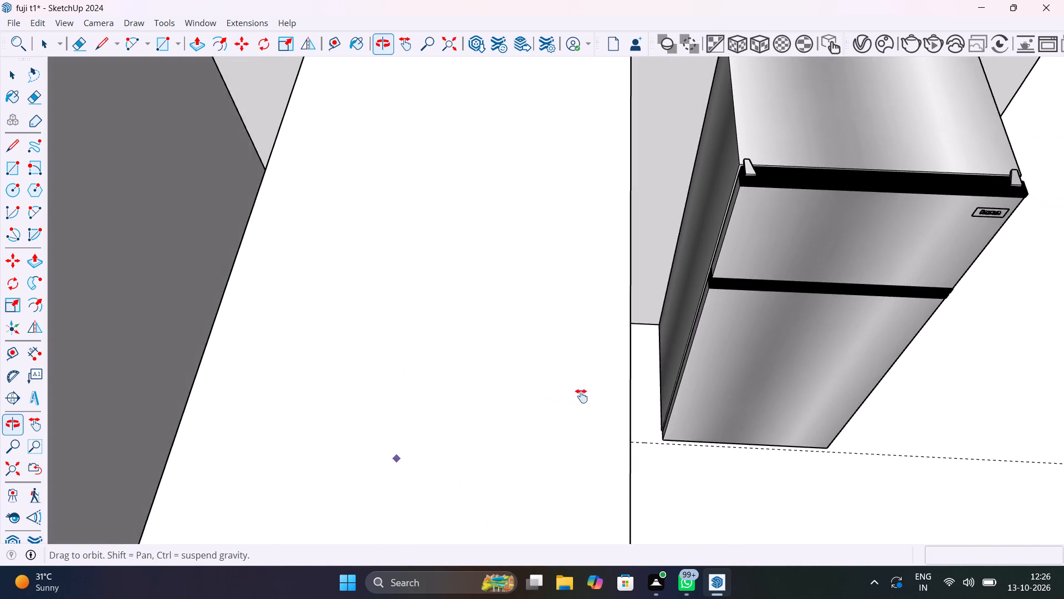
{"action": "middle_click_drag", "start_coordinate": [581, 396], "coordinate": [683, 391]}
{"action": "middle_click_drag", "start_coordinate": [674, 394], "coordinate": [1063, 394], "text": "shift"}
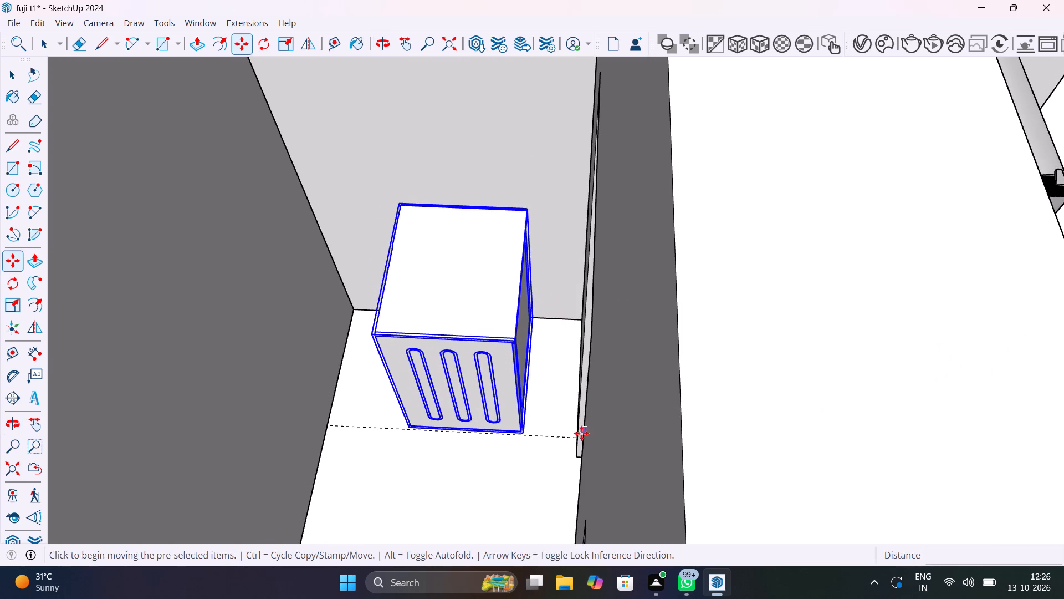
{"action": "middle_click_drag", "start_coordinate": [478, 435], "coordinate": [709, 385], "text": "shift"}
{"action": "key", "text": "q"}
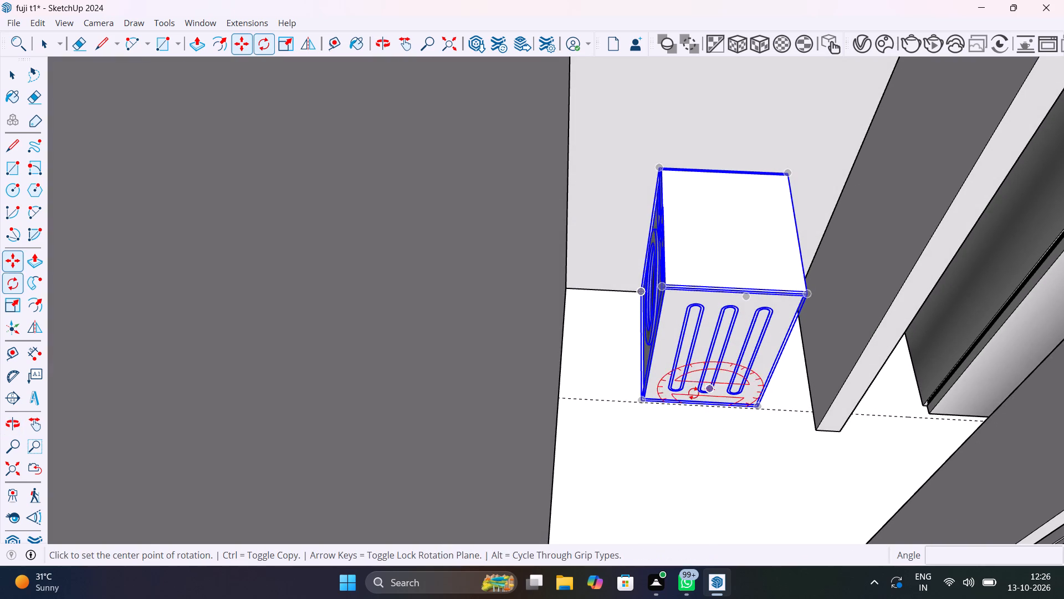
{"action": "left_click", "coordinate": [643, 412]}
{"action": "left_click", "coordinate": [668, 412]}
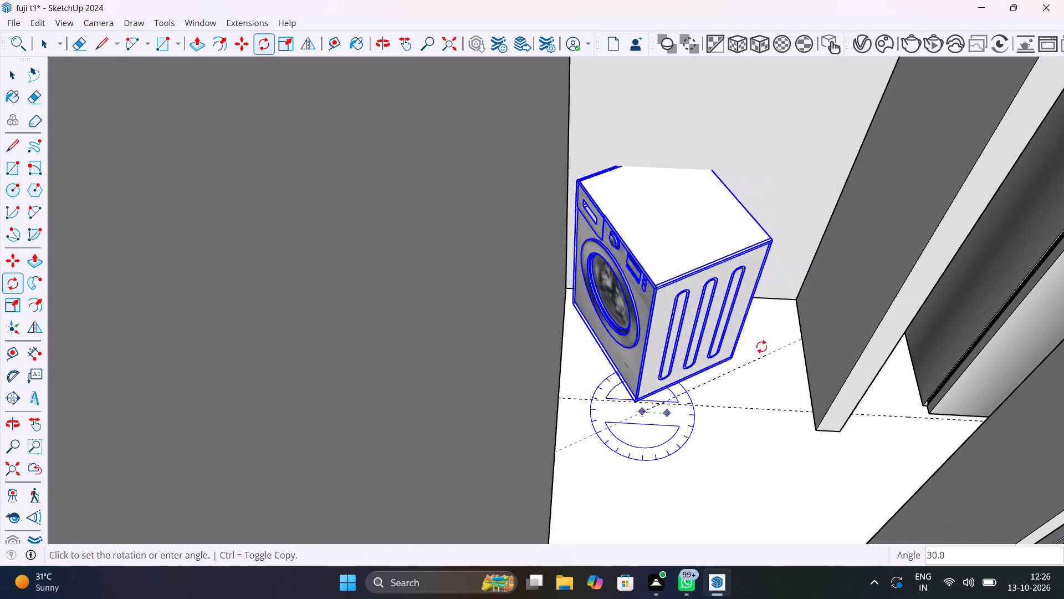
{"action": "left_click", "coordinate": [639, 310]}
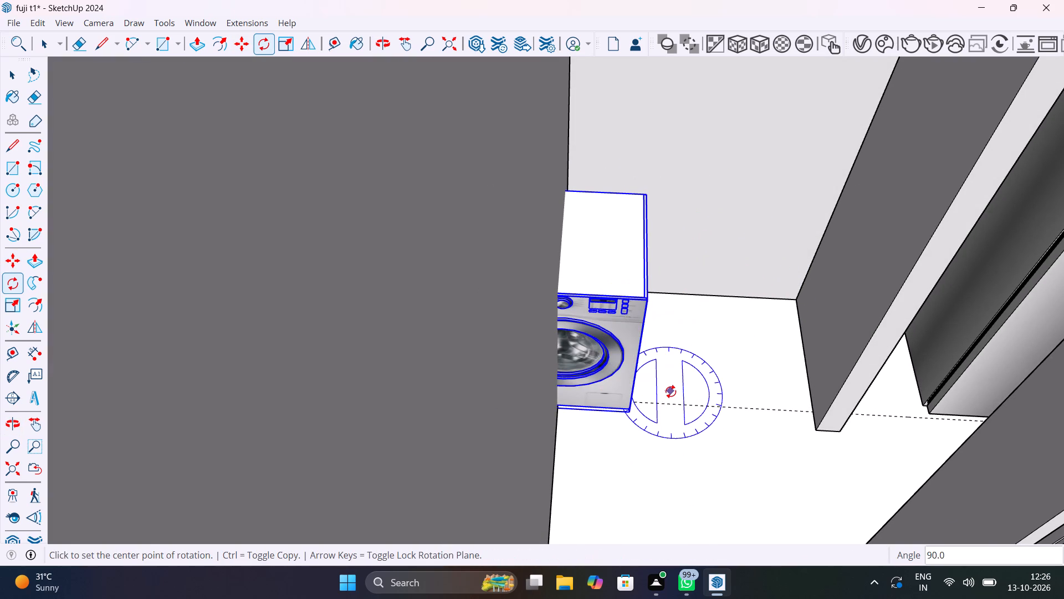
Move the washing machine about 1' 10" sideways by its front bottom corner, keeping it just behind the floor guide line.
{"action": "key", "text": "m"}
{"action": "left_click", "coordinate": [630, 414]}
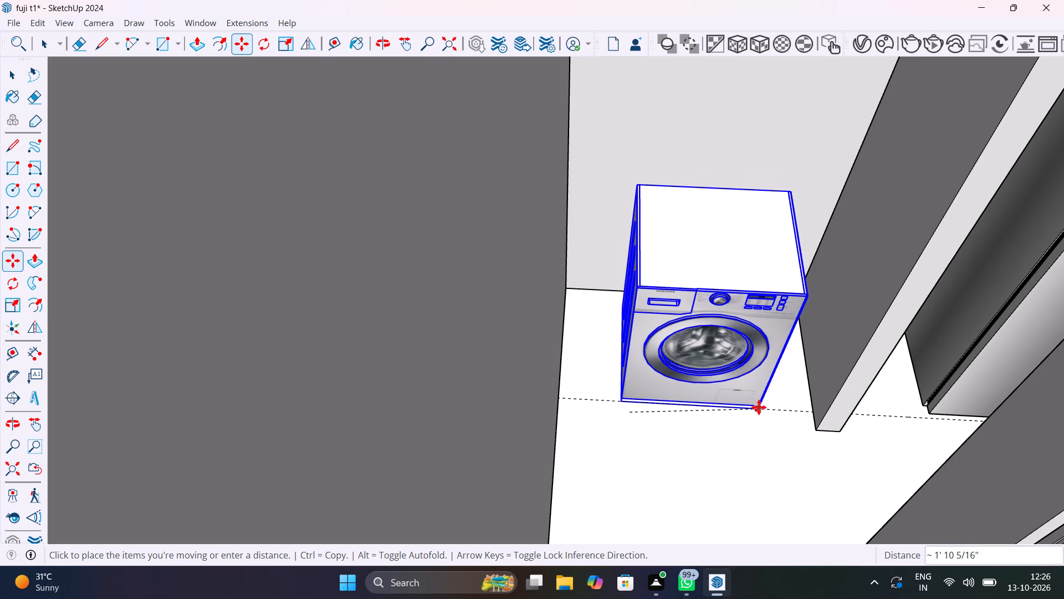
{"action": "left_click", "coordinate": [755, 402]}
{"action": "key", "text": "space"}
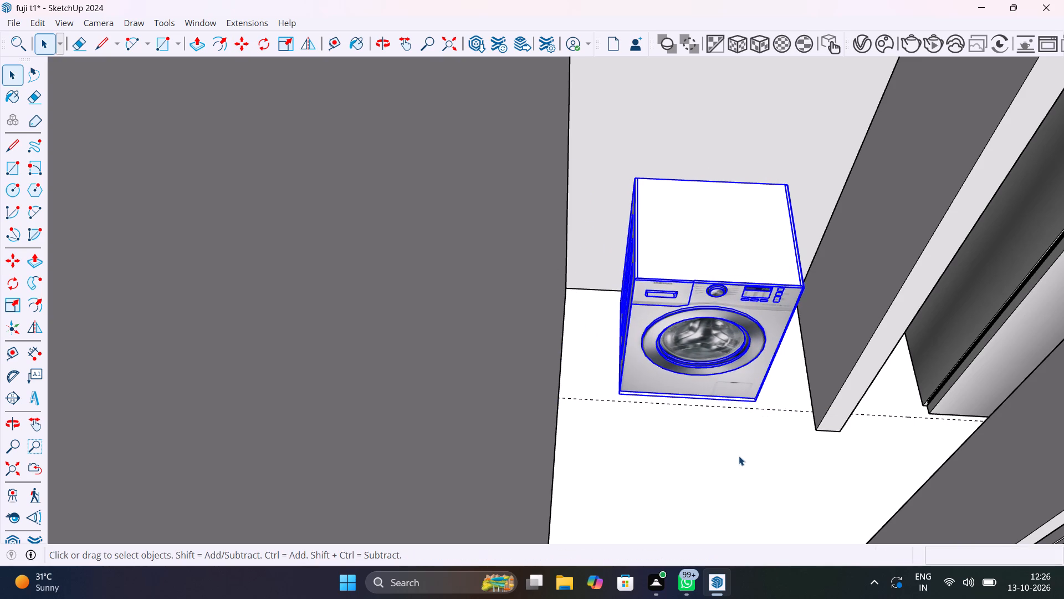
{"action": "scroll", "coordinate": [739, 456], "scroll_direction": "down", "scroll_amount": 6}
{"action": "left_click", "coordinate": [500, 355]}
Check the washing machine's position in the narrow room from above, and inspect the surrounding kitchen and living area.
{"action": "scroll", "coordinate": [766, 350], "scroll_direction": "up", "scroll_amount": 8}
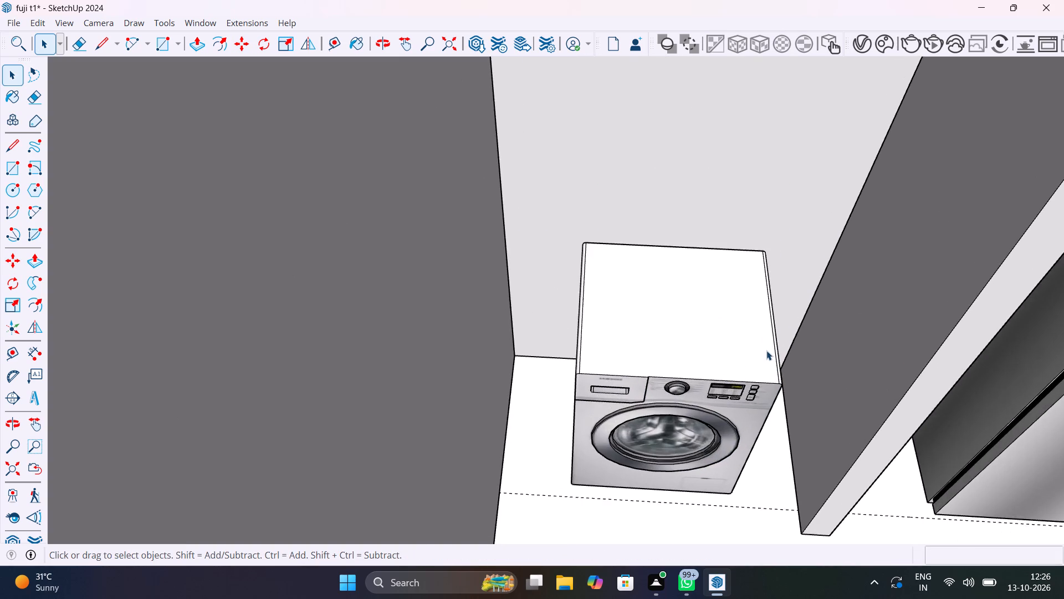
{"action": "middle_click_drag", "start_coordinate": [752, 373], "coordinate": [893, 527]}
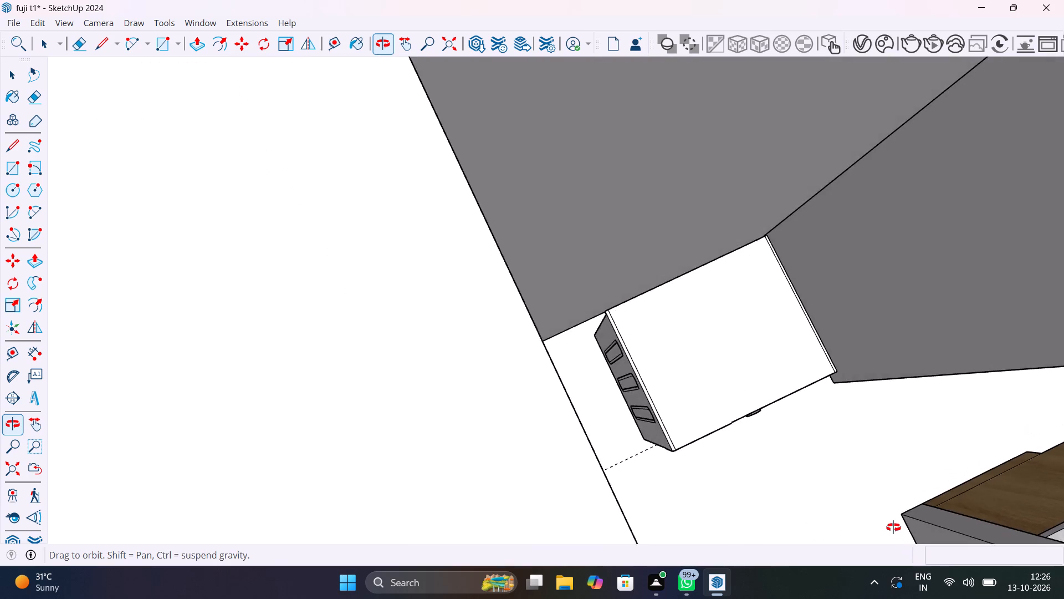
{"action": "middle_click_drag", "start_coordinate": [893, 527], "coordinate": [715, 339]}
{"action": "scroll", "coordinate": [764, 440], "scroll_direction": "down", "scroll_amount": 5}
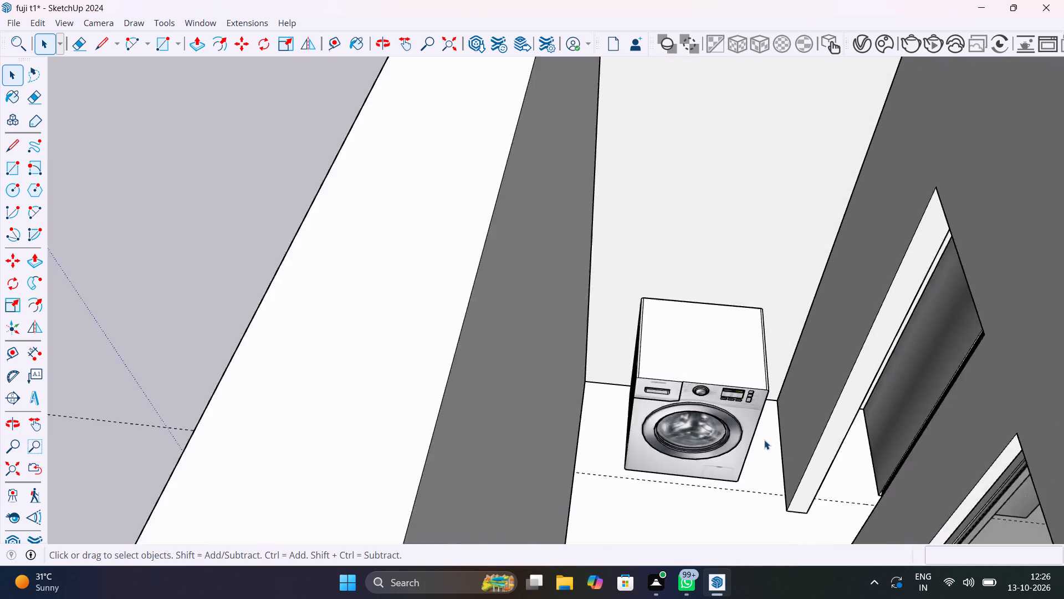
{"action": "scroll", "coordinate": [764, 440], "scroll_direction": "down", "scroll_amount": 12}
{"action": "middle_click_drag", "start_coordinate": [753, 451], "coordinate": [503, 389]}
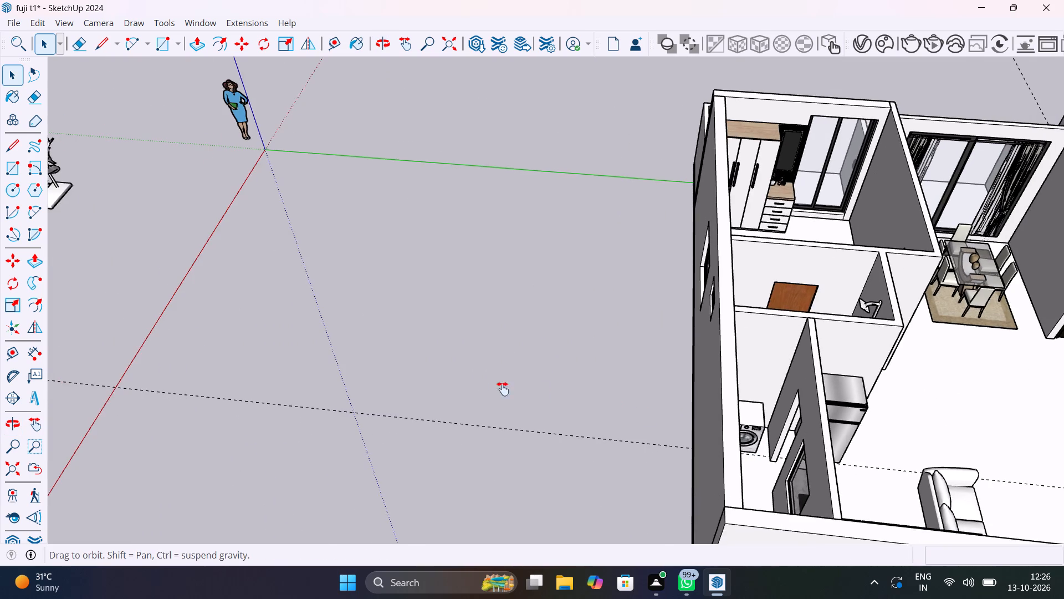
{"action": "middle_click_drag", "start_coordinate": [503, 389], "coordinate": [809, 397]}
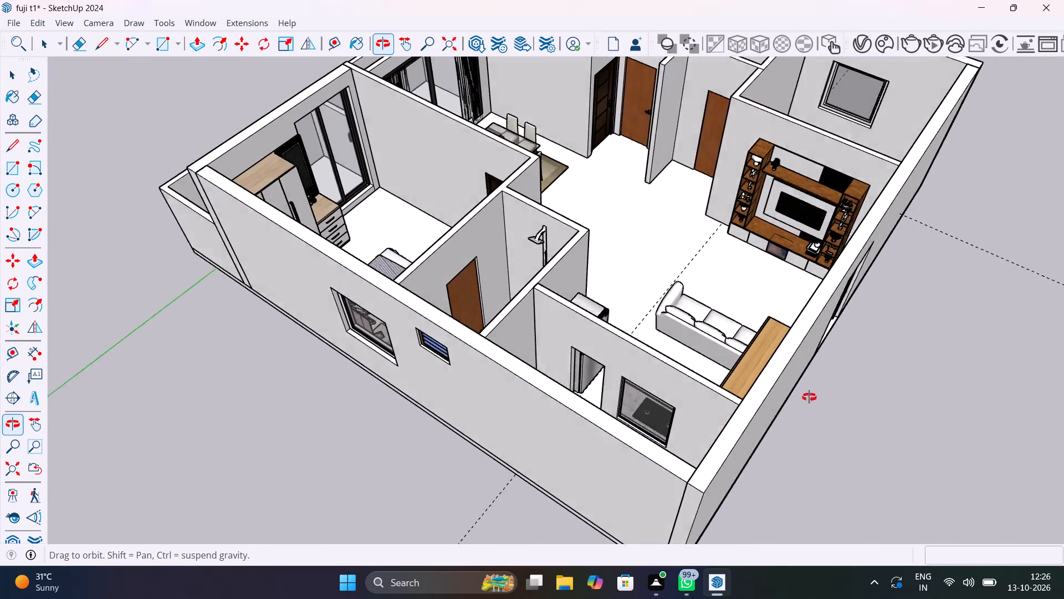
{"action": "middle_click_drag", "start_coordinate": [809, 397], "coordinate": [414, 503]}
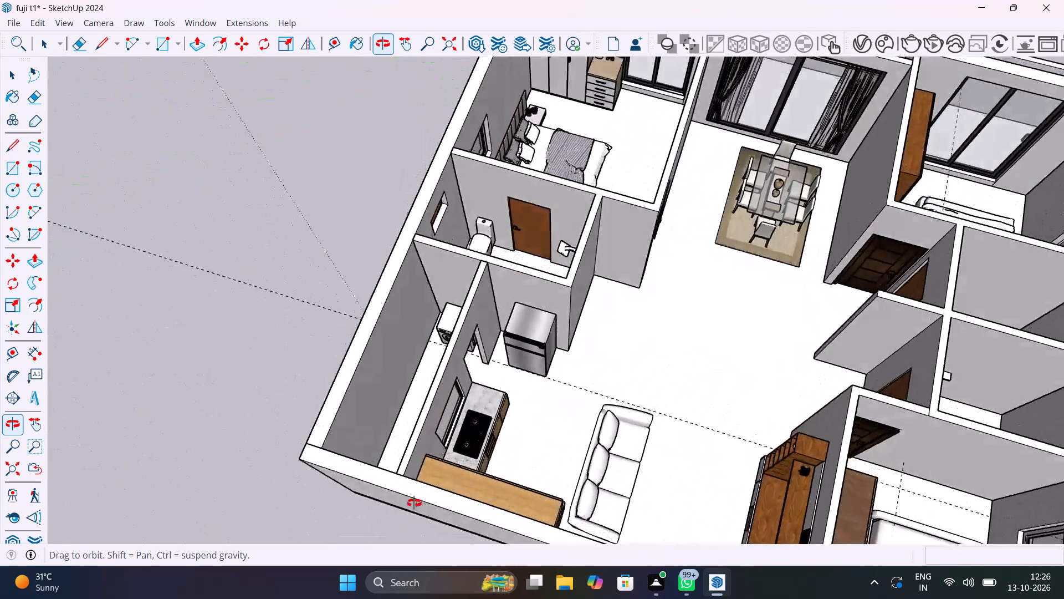
{"action": "middle_click_drag", "start_coordinate": [414, 503], "coordinate": [646, 418]}
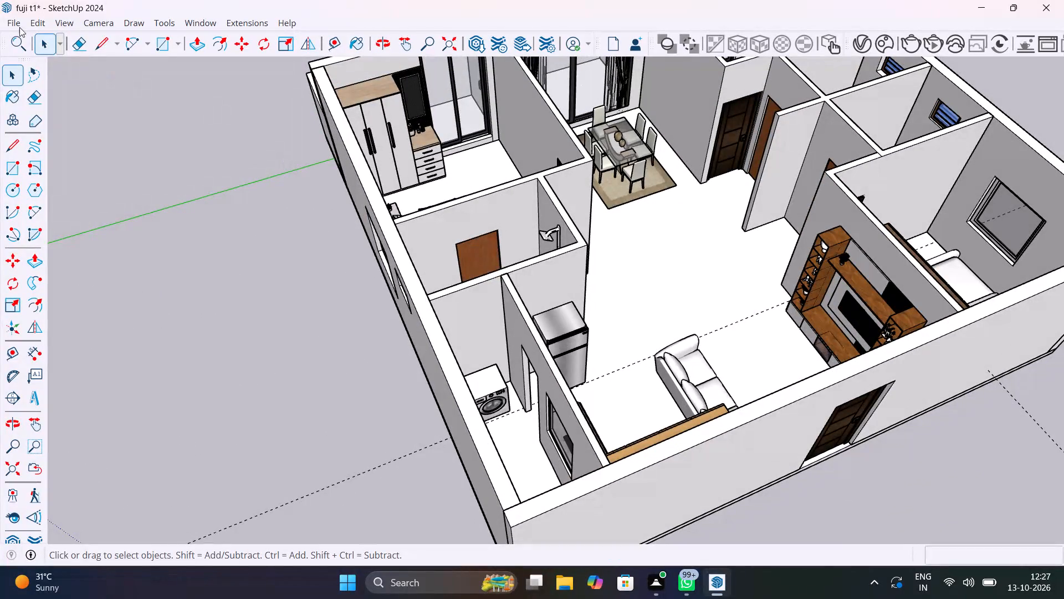
Unhide the hidden wall between the kitchen and the living area.
{"action": "left_click", "coordinate": [37, 23]}
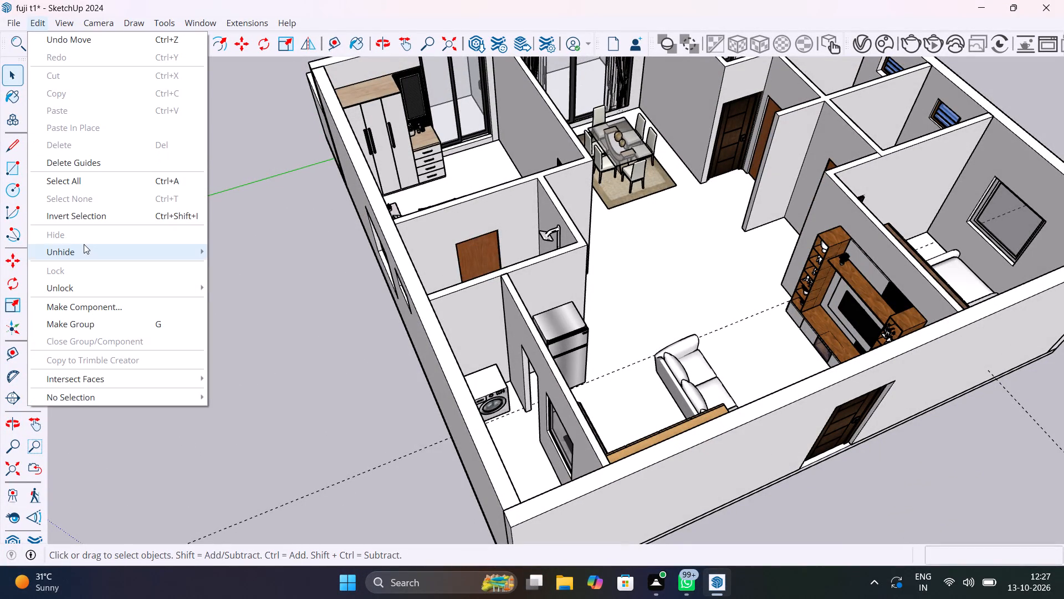
{"action": "left_click", "coordinate": [241, 283]}
Examine the whole furnished apartment from above and from several sides.
{"action": "scroll", "coordinate": [272, 335], "scroll_direction": "down", "scroll_amount": 4}
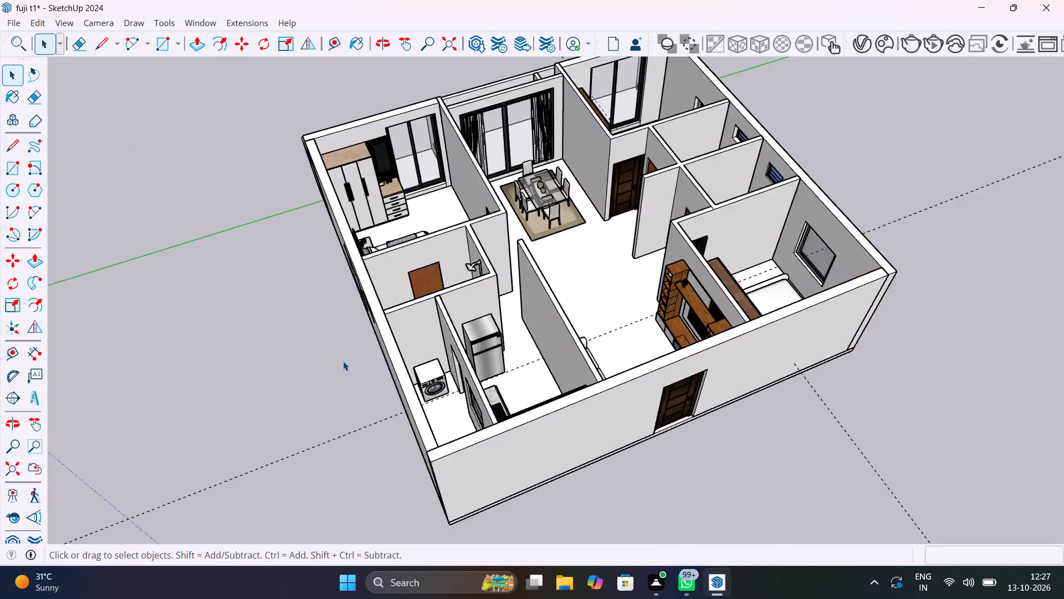
{"action": "scroll", "coordinate": [343, 361], "scroll_direction": "down", "scroll_amount": 6}
{"action": "middle_click_drag", "start_coordinate": [362, 363], "coordinate": [565, 403]}
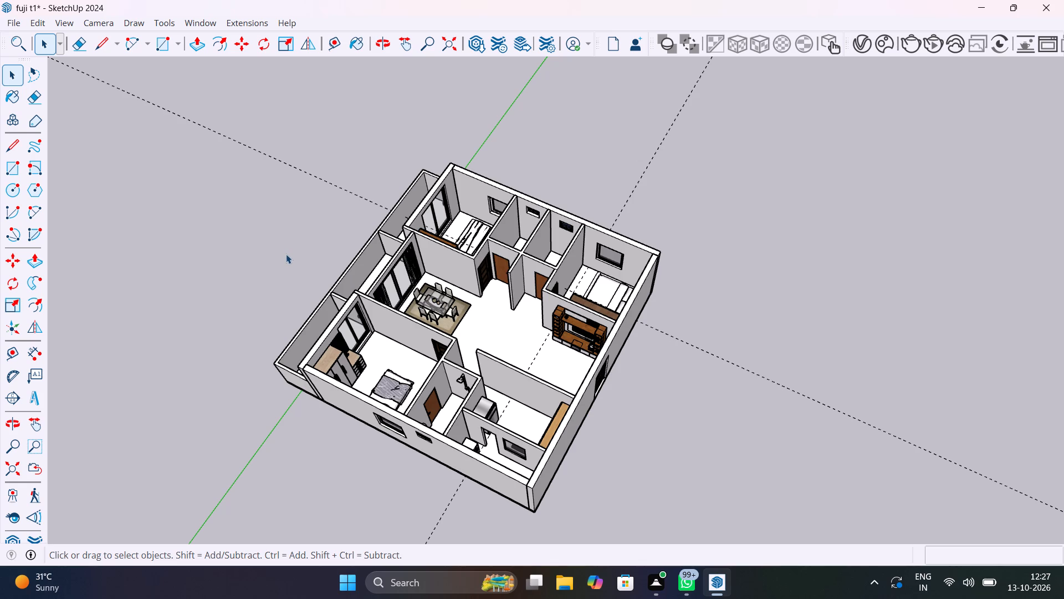
{"action": "scroll", "coordinate": [450, 313], "scroll_direction": "down", "scroll_amount": 5}
{"action": "scroll", "coordinate": [404, 334], "scroll_direction": "up", "scroll_amount": 6}
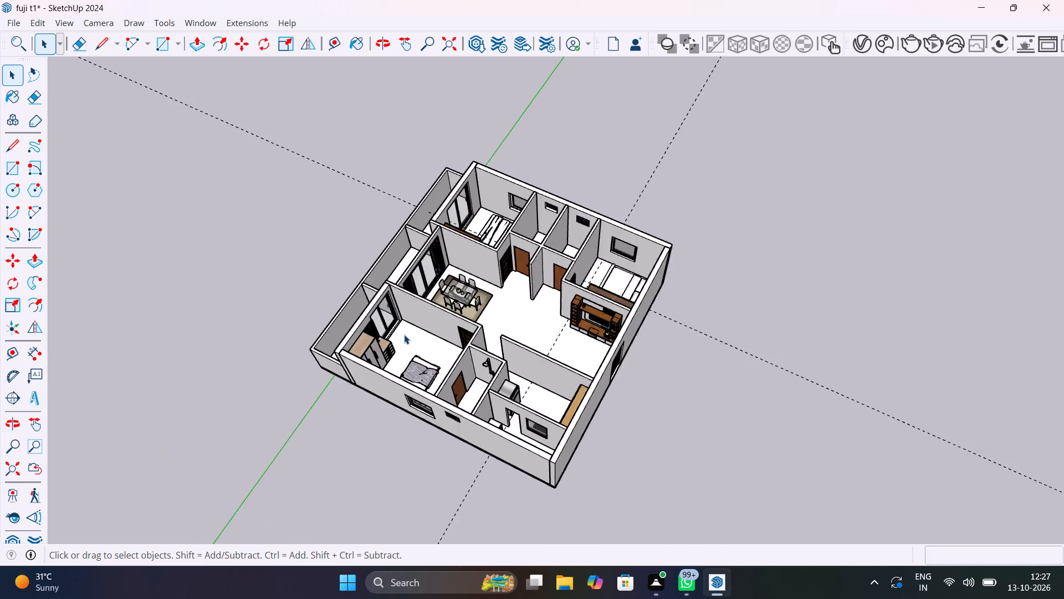
{"action": "scroll", "coordinate": [404, 334], "scroll_direction": "up", "scroll_amount": 3}
{"action": "middle_click_drag", "start_coordinate": [443, 371], "coordinate": [598, 360]}
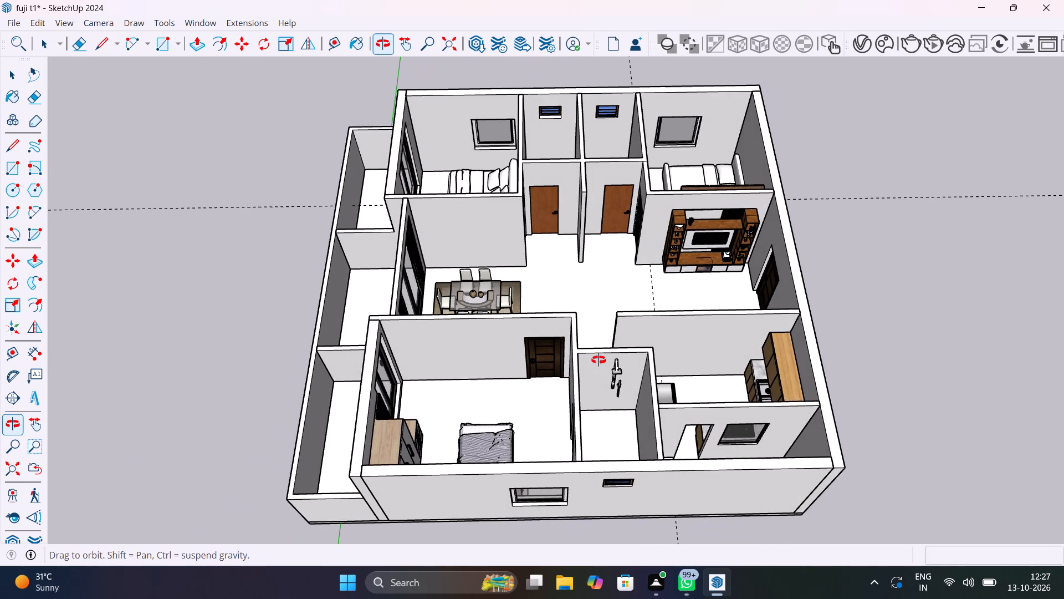